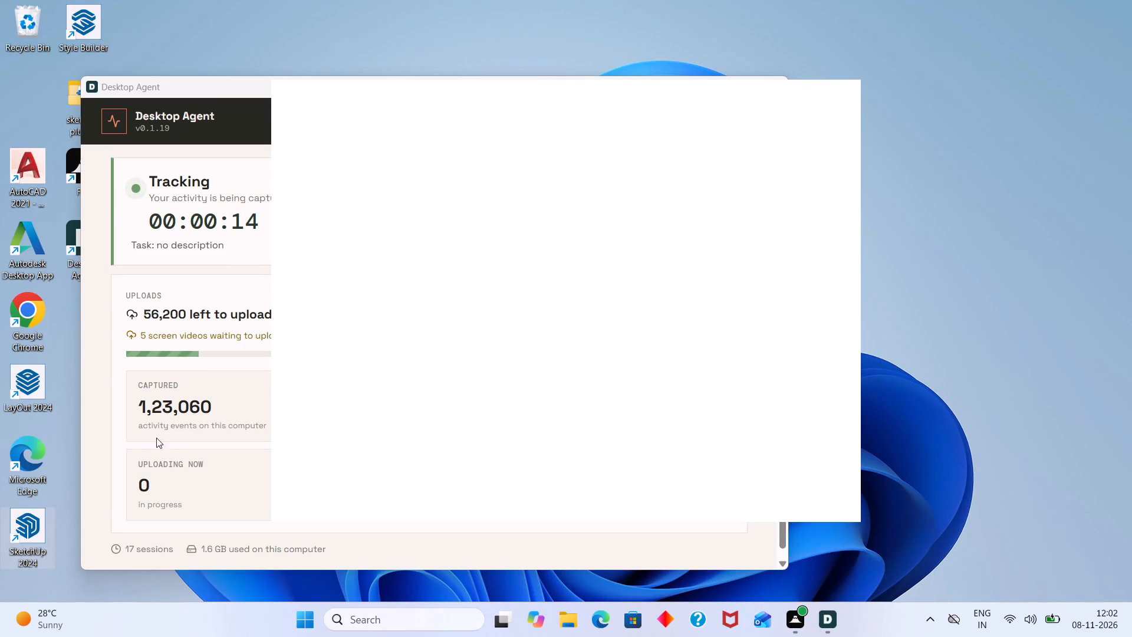
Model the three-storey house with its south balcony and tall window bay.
Bring the Desktop Agent window in front of the blank loading window.
{"action": "left_click", "coordinate": [240, 244]}
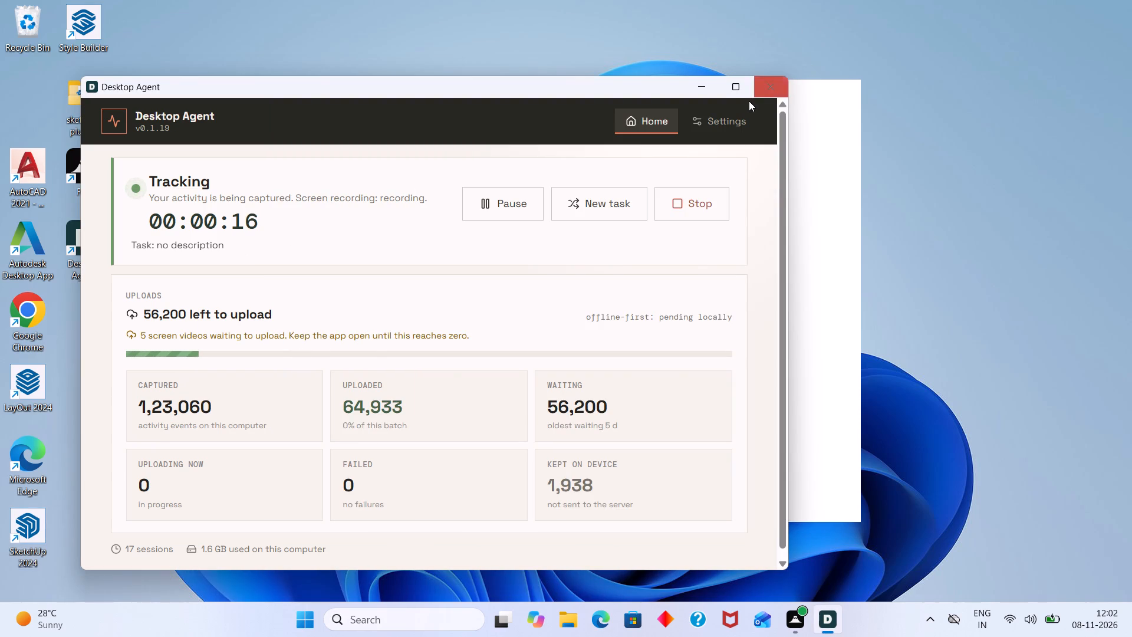
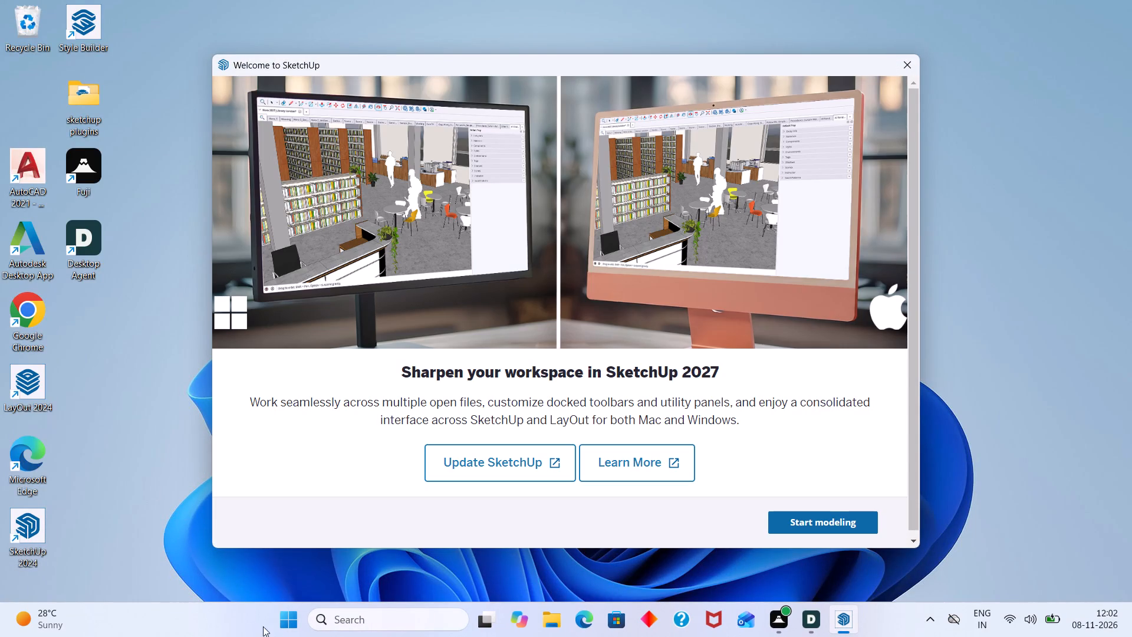
Dismiss the SketchUp 2027 announcement and continue to the Home page to start modeling.
{"action": "scroll", "coordinate": [406, 338], "scroll_direction": "down", "scroll_amount": 2}
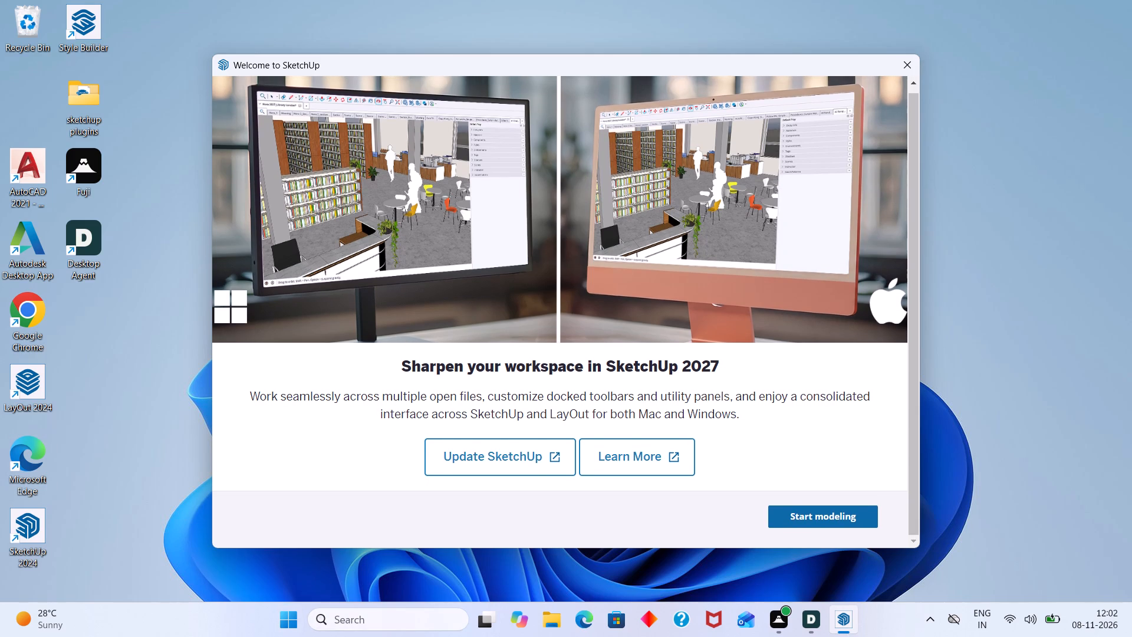
{"action": "scroll", "coordinate": [584, 423], "scroll_direction": "up", "scroll_amount": 1}
{"action": "left_click", "coordinate": [820, 527]}
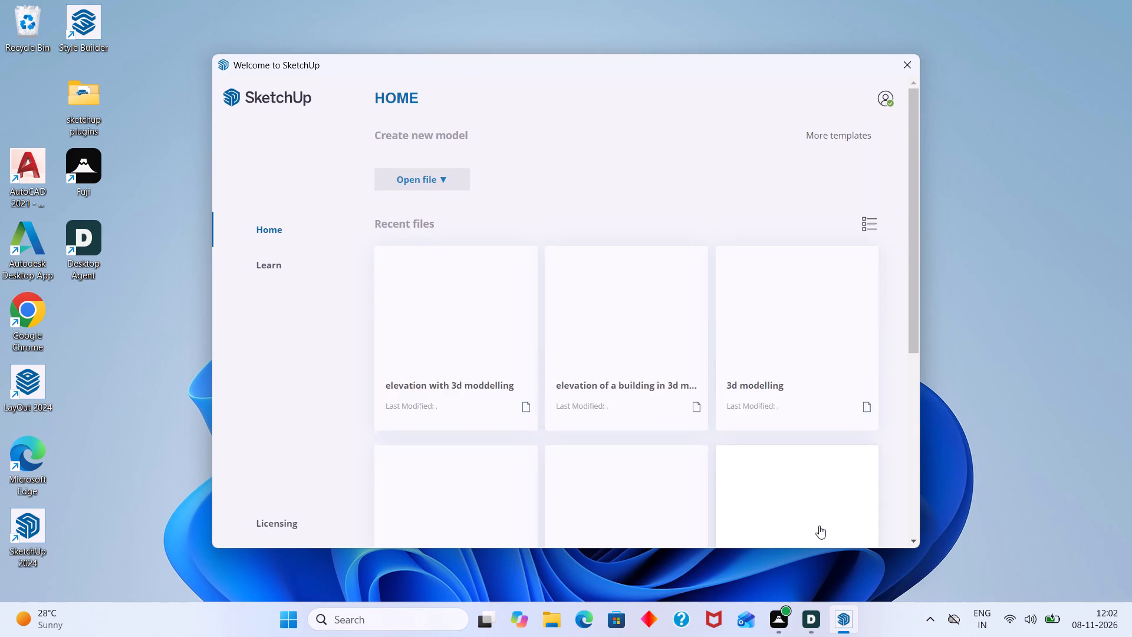
Look through the recent files on the Home page and return to the new-model templates.
{"action": "scroll", "coordinate": [513, 375], "scroll_direction": "down", "scroll_amount": 3}
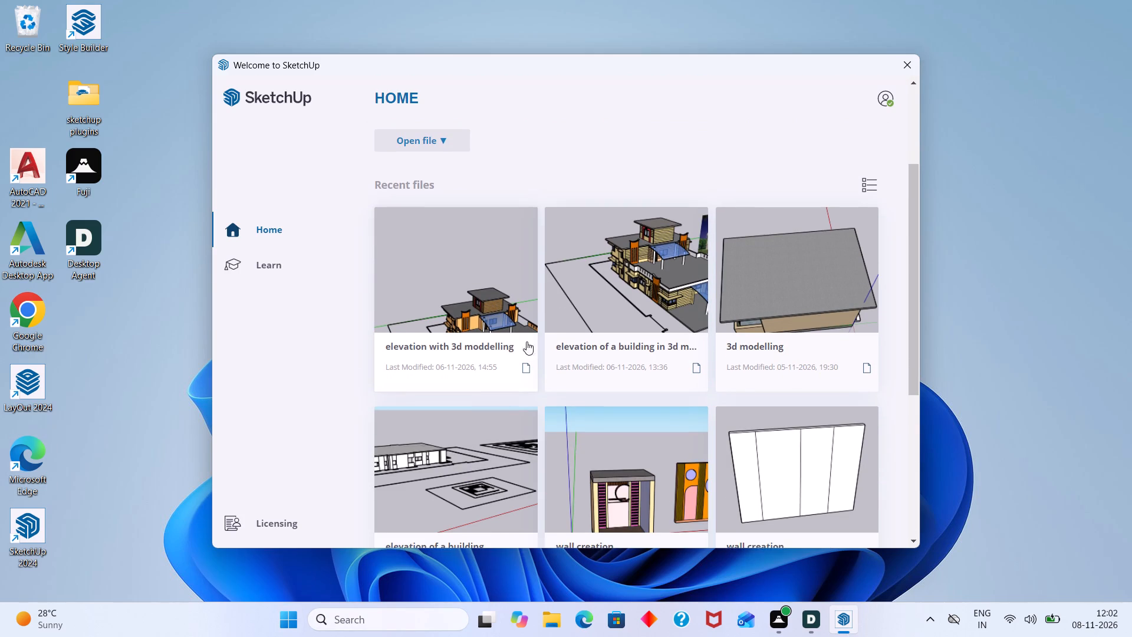
{"action": "scroll", "coordinate": [526, 342], "scroll_direction": "down", "scroll_amount": 1}
{"action": "scroll", "coordinate": [644, 339], "scroll_direction": "up", "scroll_amount": 2}
{"action": "scroll", "coordinate": [644, 339], "scroll_direction": "down", "scroll_amount": 5}
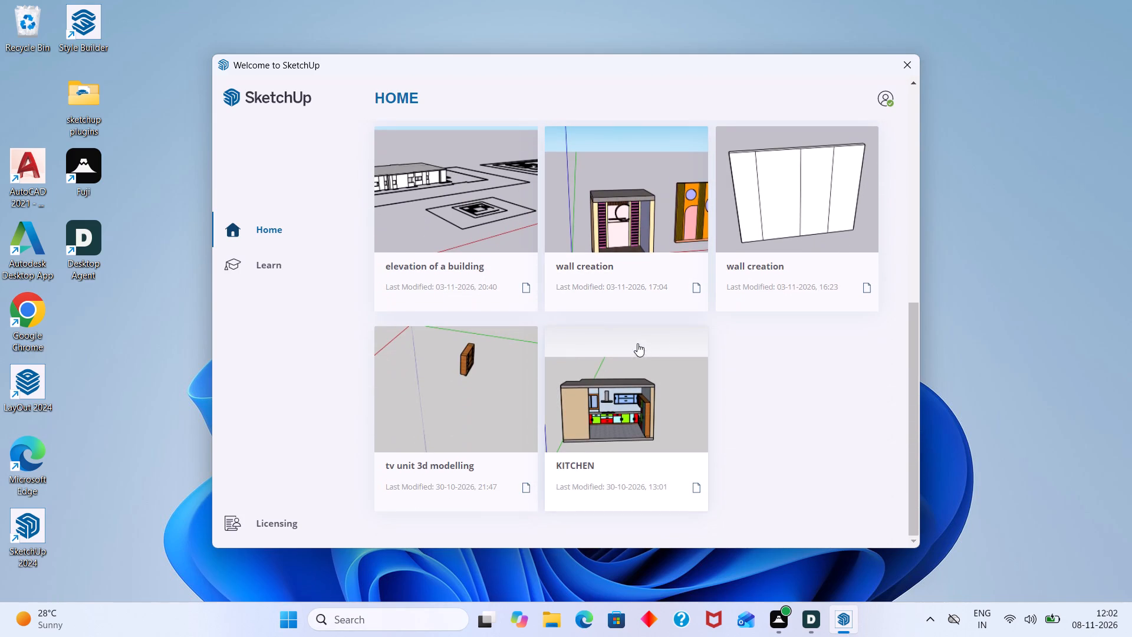
{"action": "scroll", "coordinate": [637, 334], "scroll_direction": "up", "scroll_amount": 5}
{"action": "scroll", "coordinate": [570, 327], "scroll_direction": "up", "scroll_amount": 2}
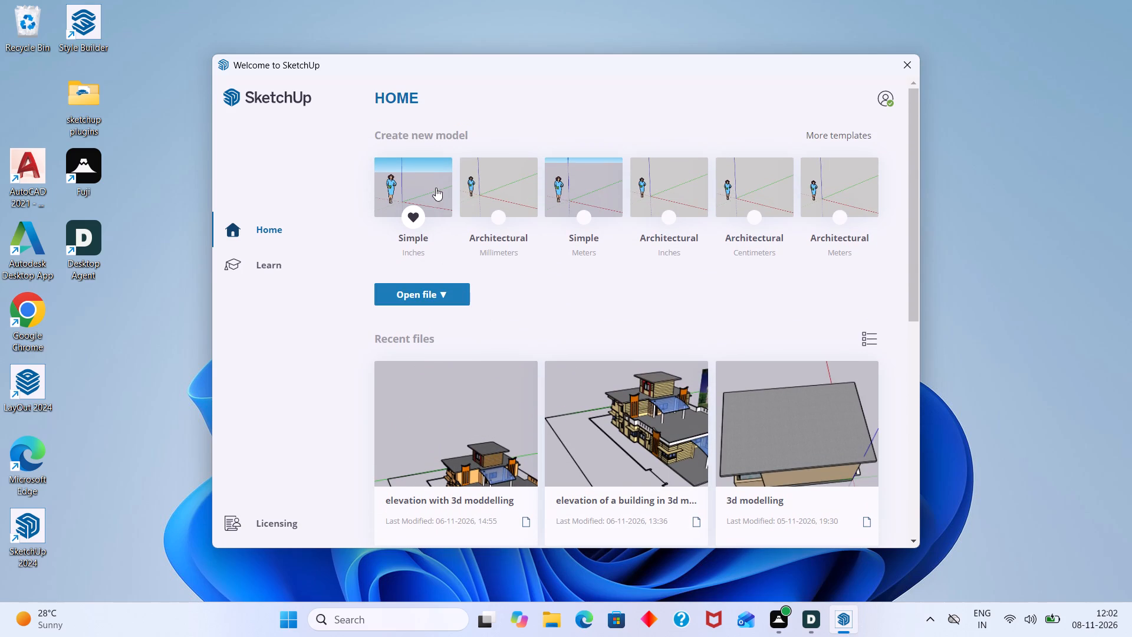
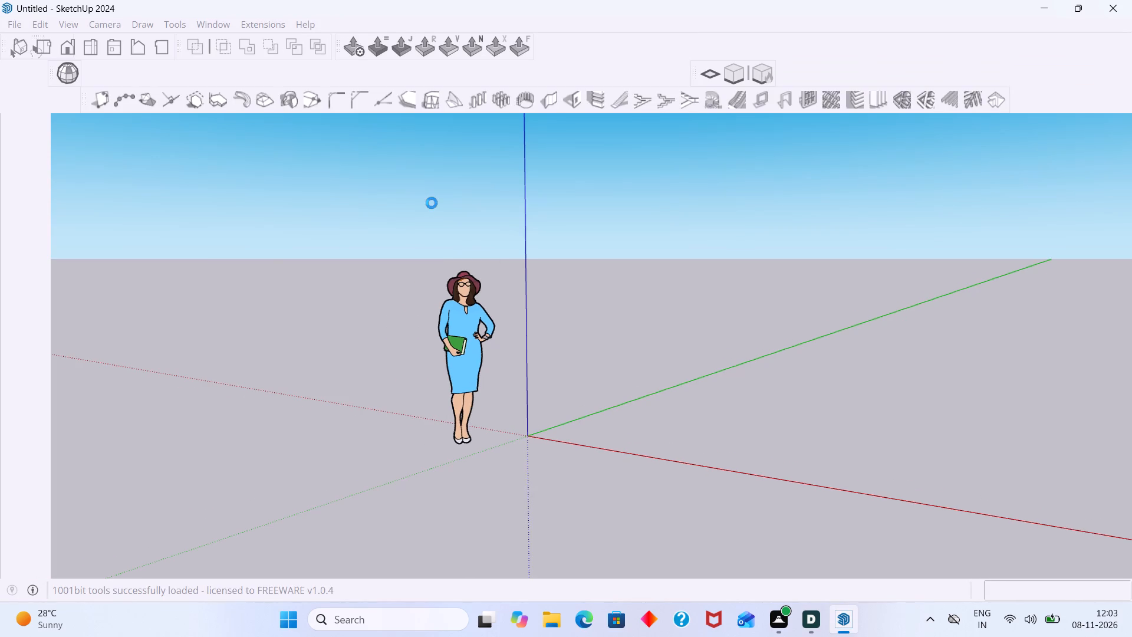
Delete the default scale figure standing near the origin.
{"action": "left_click", "coordinate": [364, 318]}
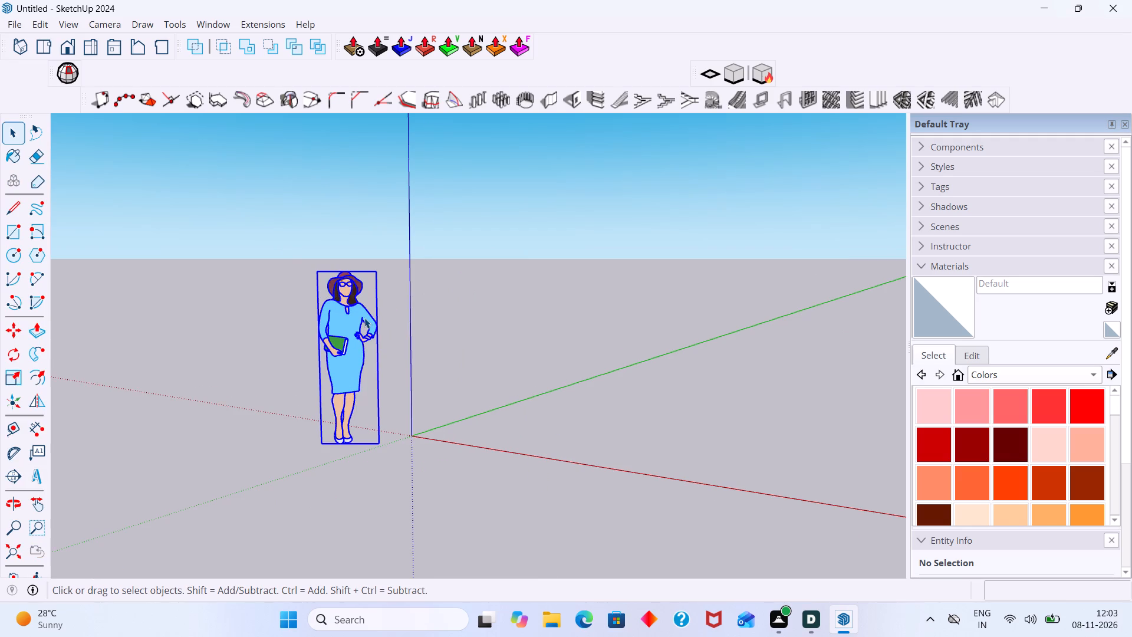
{"action": "key", "text": "Delete"}
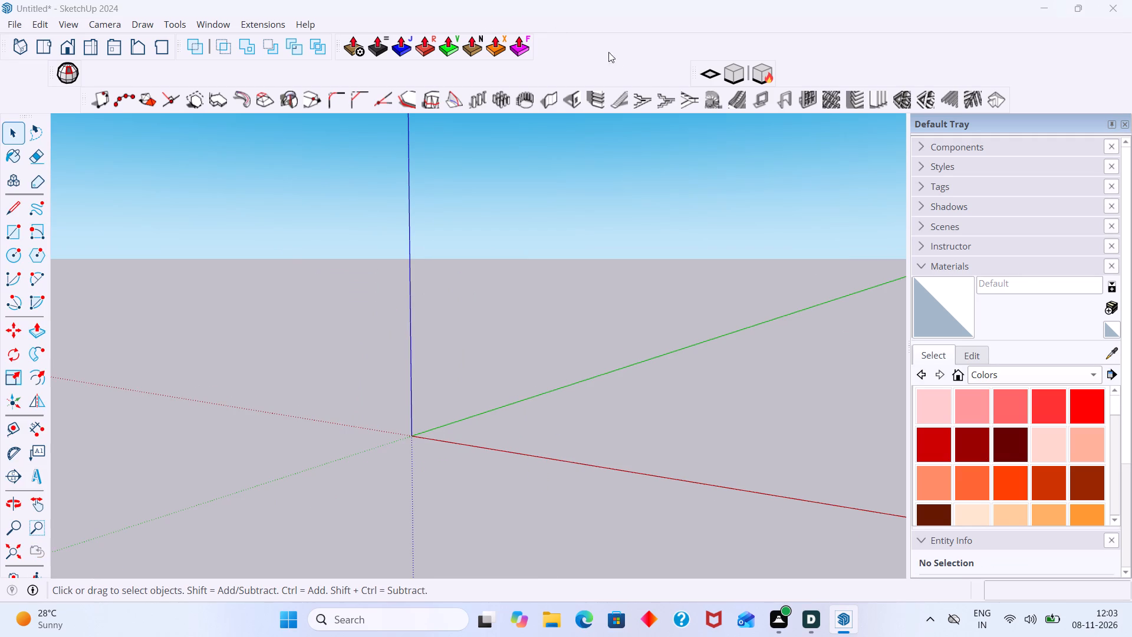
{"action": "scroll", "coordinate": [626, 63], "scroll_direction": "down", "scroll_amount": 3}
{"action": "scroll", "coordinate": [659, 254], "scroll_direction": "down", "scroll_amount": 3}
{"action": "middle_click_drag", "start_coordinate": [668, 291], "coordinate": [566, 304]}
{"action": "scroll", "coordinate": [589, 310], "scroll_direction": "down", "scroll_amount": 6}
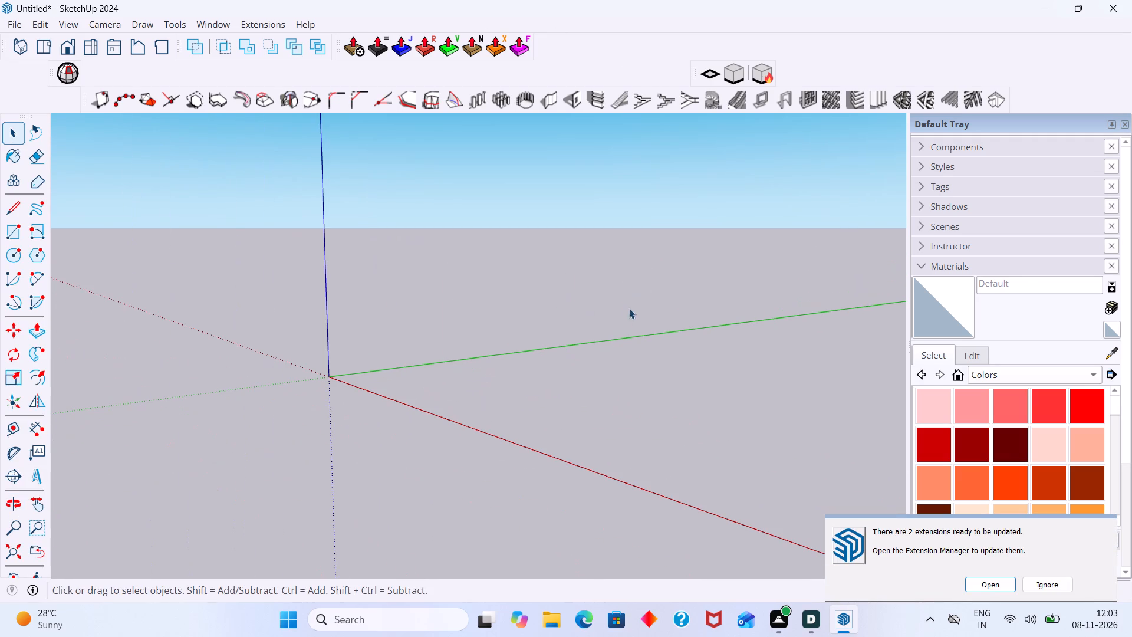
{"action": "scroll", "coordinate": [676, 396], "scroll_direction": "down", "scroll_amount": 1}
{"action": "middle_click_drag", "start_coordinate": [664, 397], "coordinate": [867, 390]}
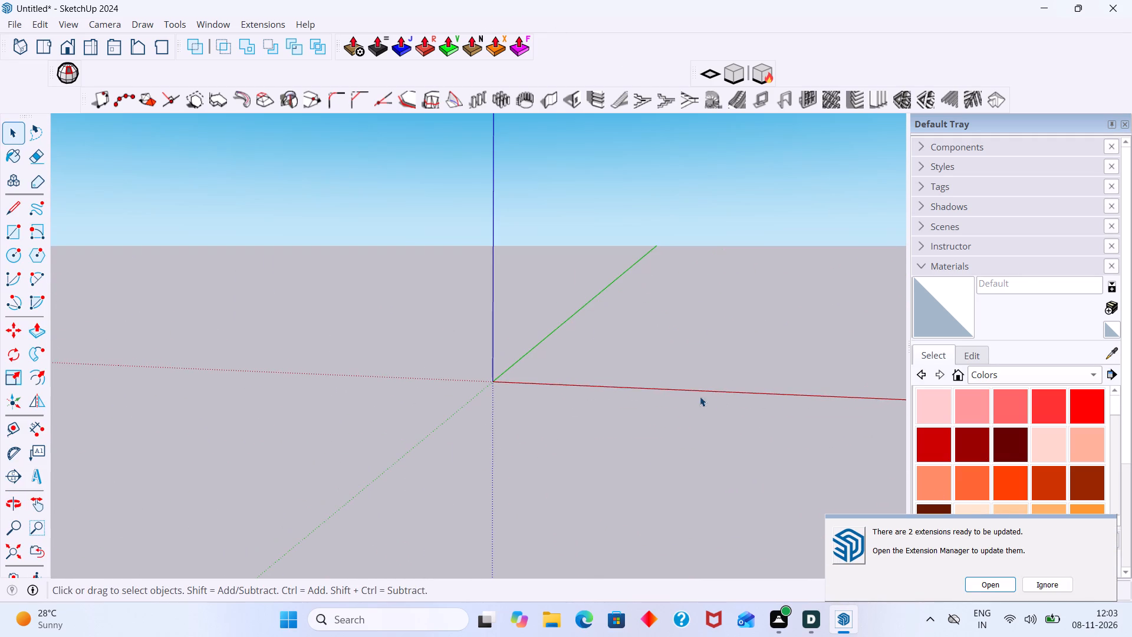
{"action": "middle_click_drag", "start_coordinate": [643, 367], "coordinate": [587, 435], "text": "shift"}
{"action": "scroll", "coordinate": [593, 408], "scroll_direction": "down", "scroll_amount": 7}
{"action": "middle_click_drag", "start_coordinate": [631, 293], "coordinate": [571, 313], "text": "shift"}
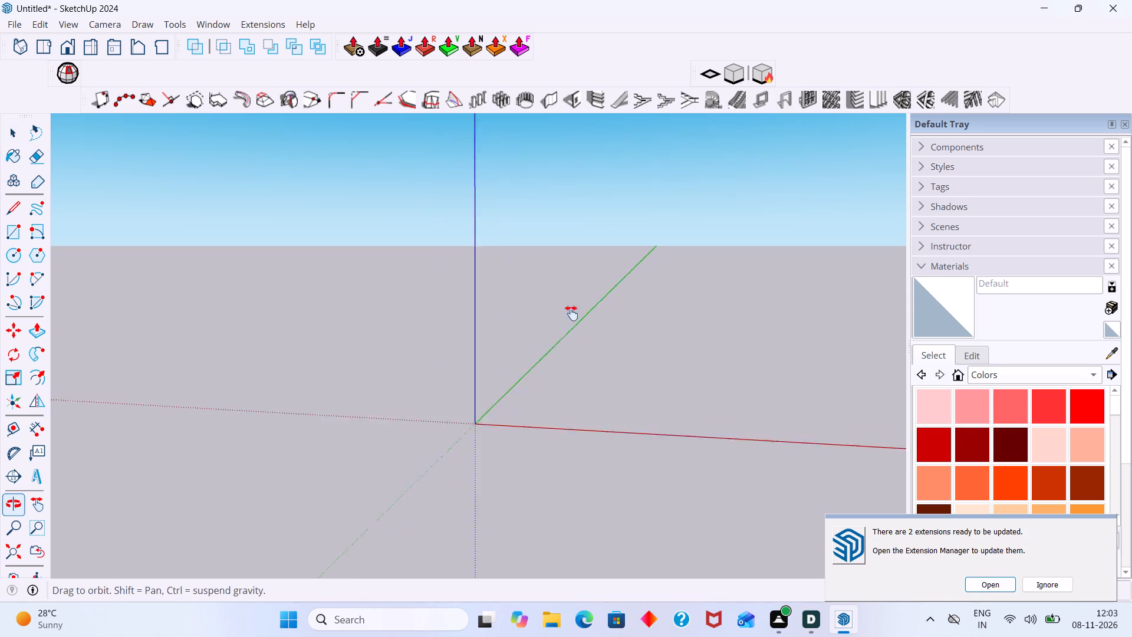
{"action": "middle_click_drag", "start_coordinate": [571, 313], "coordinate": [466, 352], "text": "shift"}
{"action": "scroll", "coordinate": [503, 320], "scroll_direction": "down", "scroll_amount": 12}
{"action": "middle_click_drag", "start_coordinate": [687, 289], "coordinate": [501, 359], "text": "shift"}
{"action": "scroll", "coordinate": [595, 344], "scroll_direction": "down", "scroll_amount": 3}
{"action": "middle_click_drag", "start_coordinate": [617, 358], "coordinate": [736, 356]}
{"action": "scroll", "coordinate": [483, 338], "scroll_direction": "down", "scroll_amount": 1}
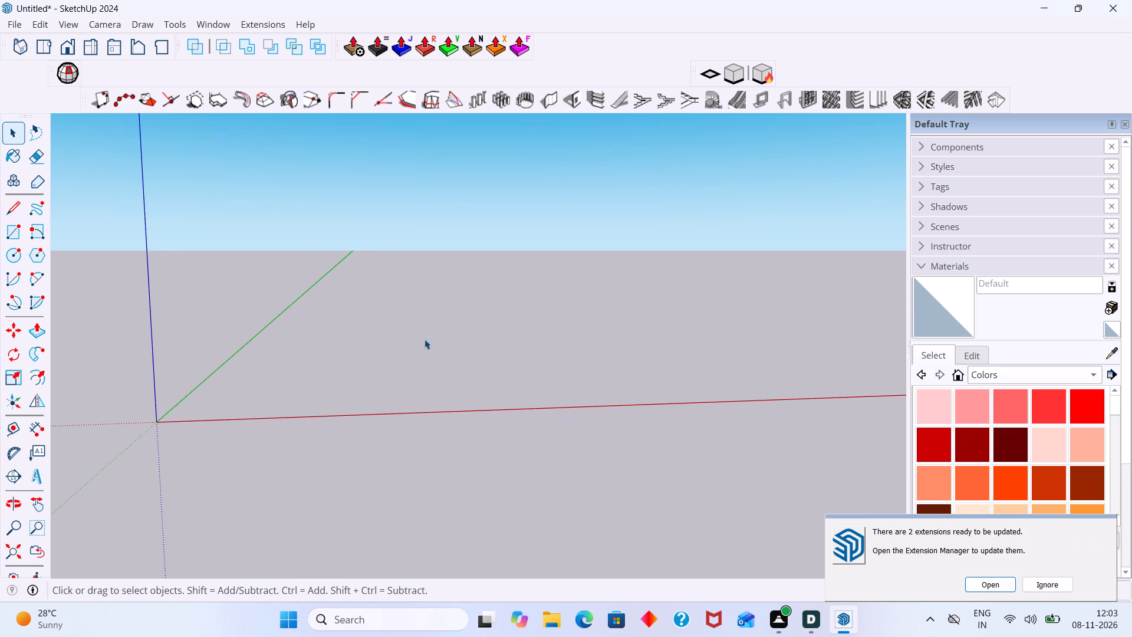
Import the image WhatsApp Image 2026-11-08 at 11.59.30 AM from Downloads and place it flat on the ground beyond the red axis.
{"action": "left_click", "coordinate": [14, 22]}
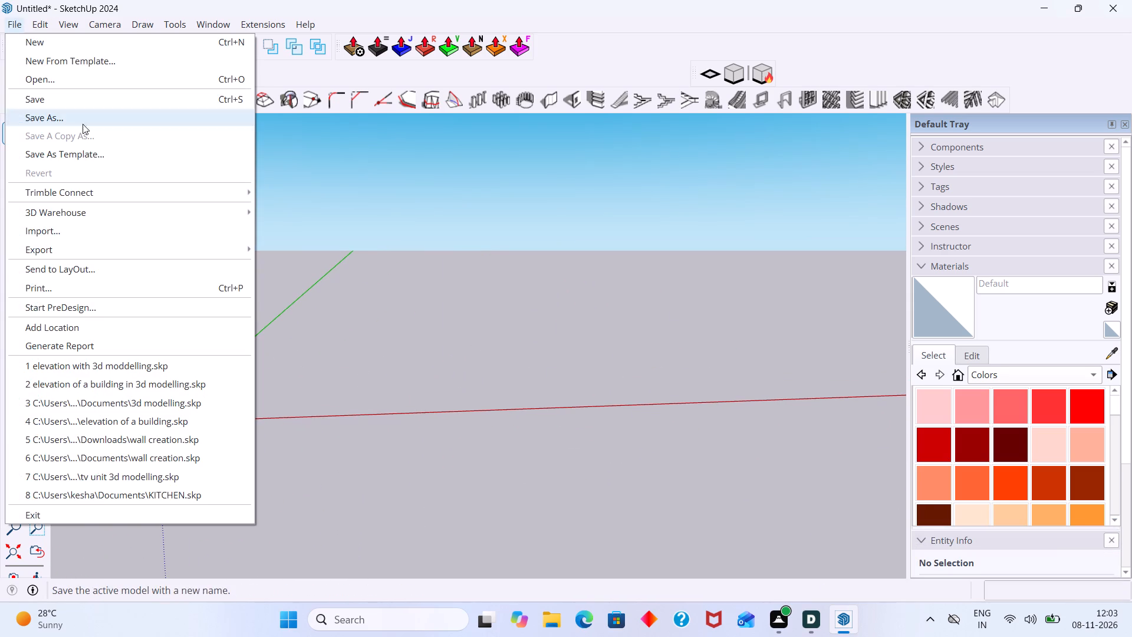
{"action": "left_click", "coordinate": [59, 226]}
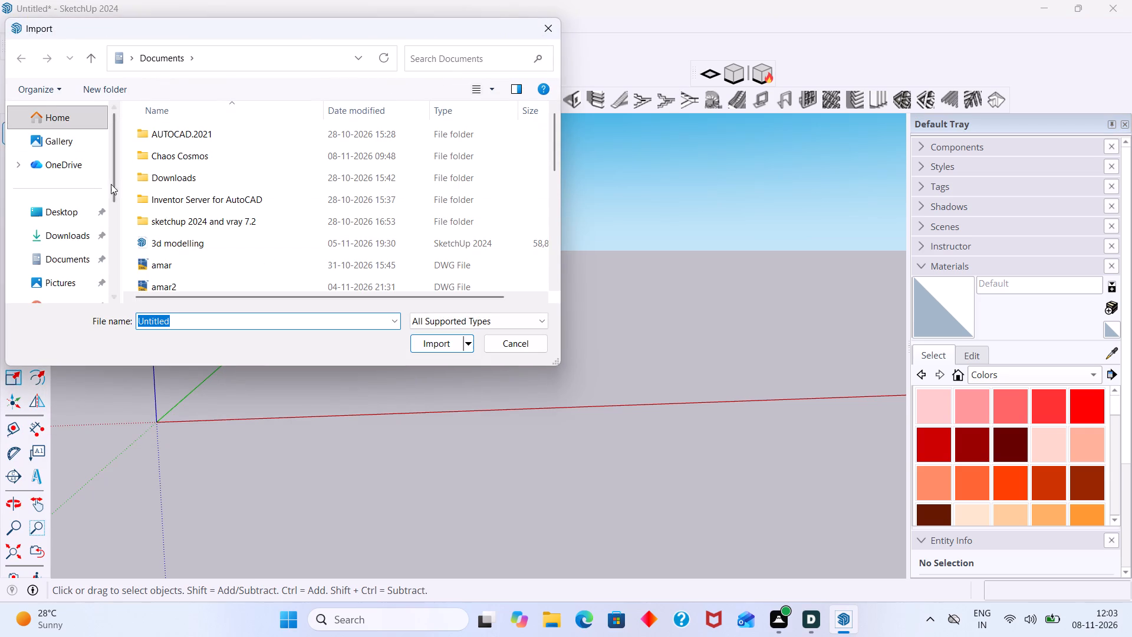
{"action": "left_click", "coordinate": [85, 232]}
{"action": "left_click_drag", "start_coordinate": [160, 153], "coordinate": [405, 241]}
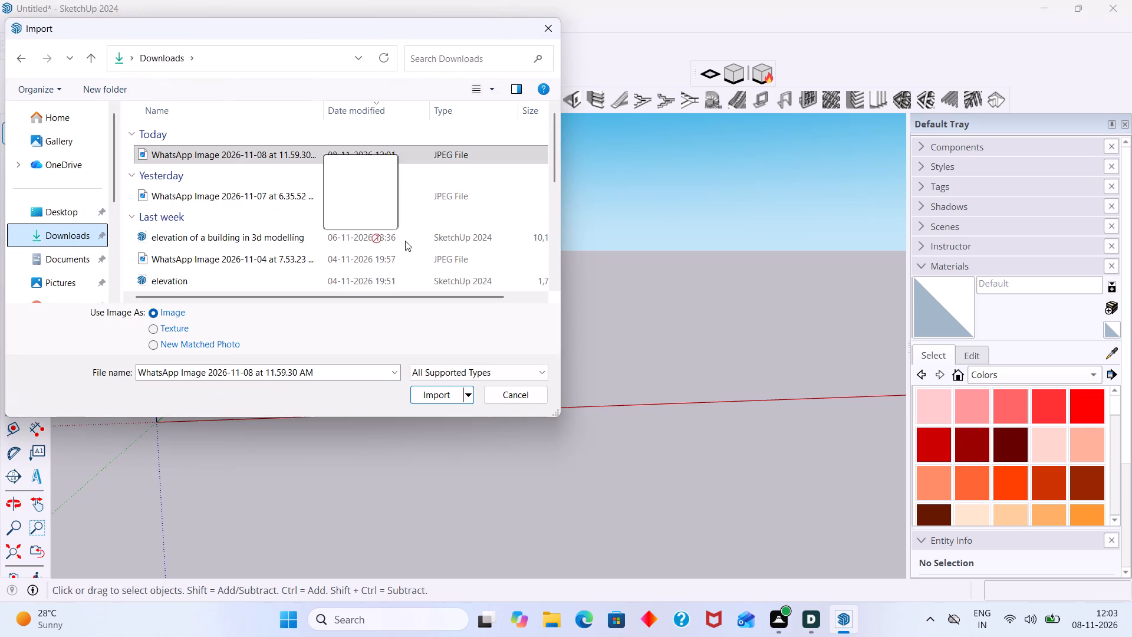
{"action": "left_click_drag", "start_coordinate": [405, 241], "coordinate": [680, 357]}
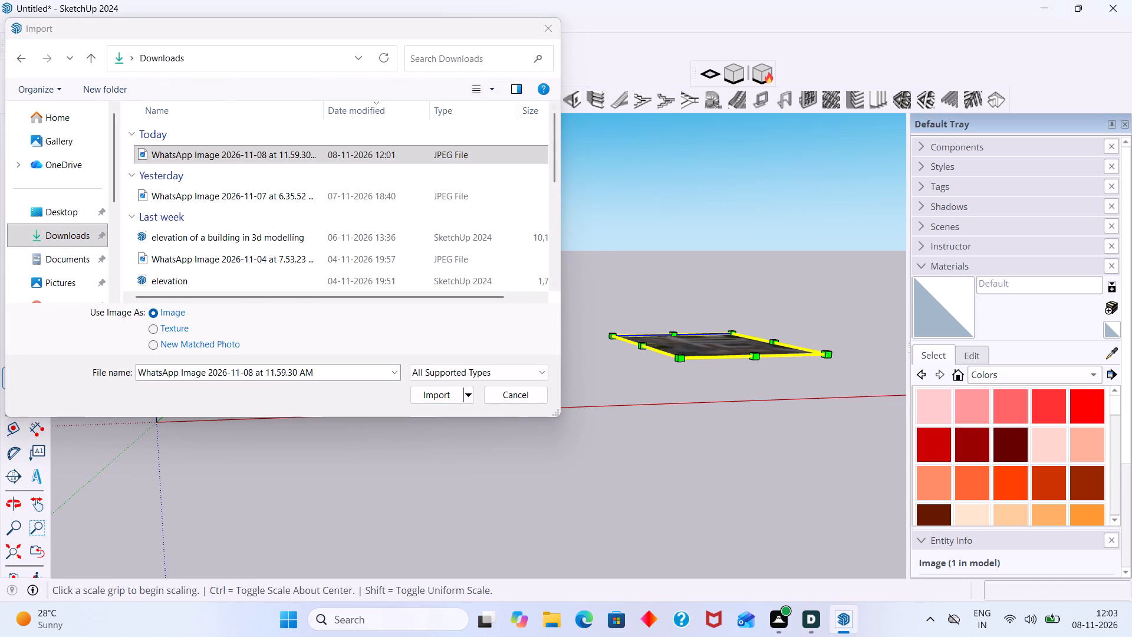
{"action": "left_click", "coordinate": [552, 31]}
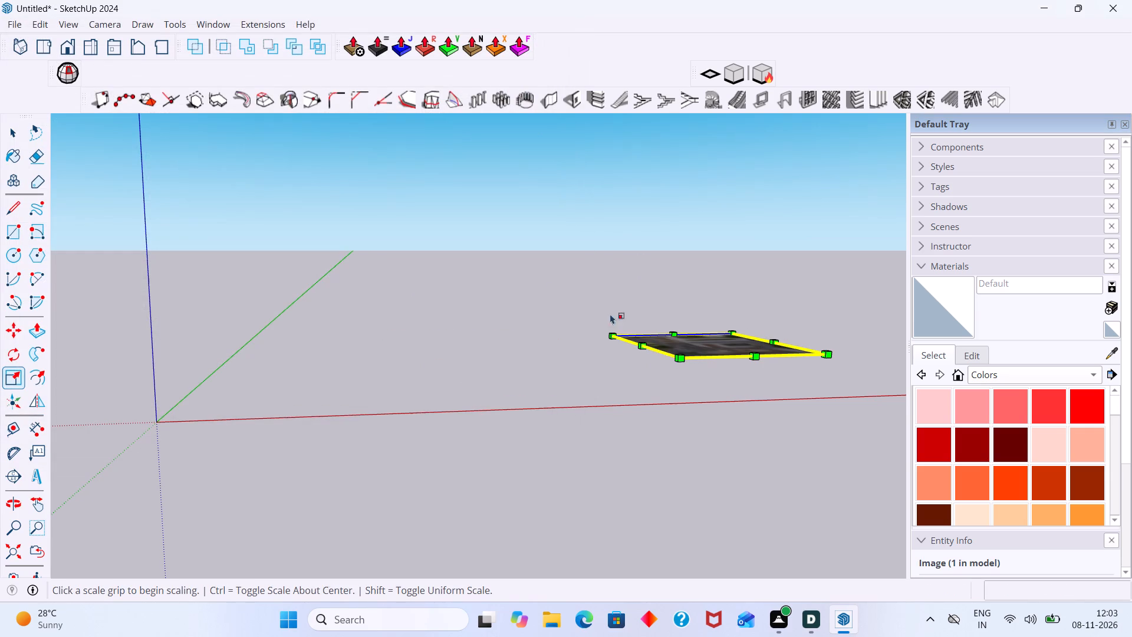
Rotate the imported image 90 degrees in the red-axis plane about its origin corner so it stands upright.
{"action": "key", "text": "space"}
{"action": "left_click", "coordinate": [696, 353]}
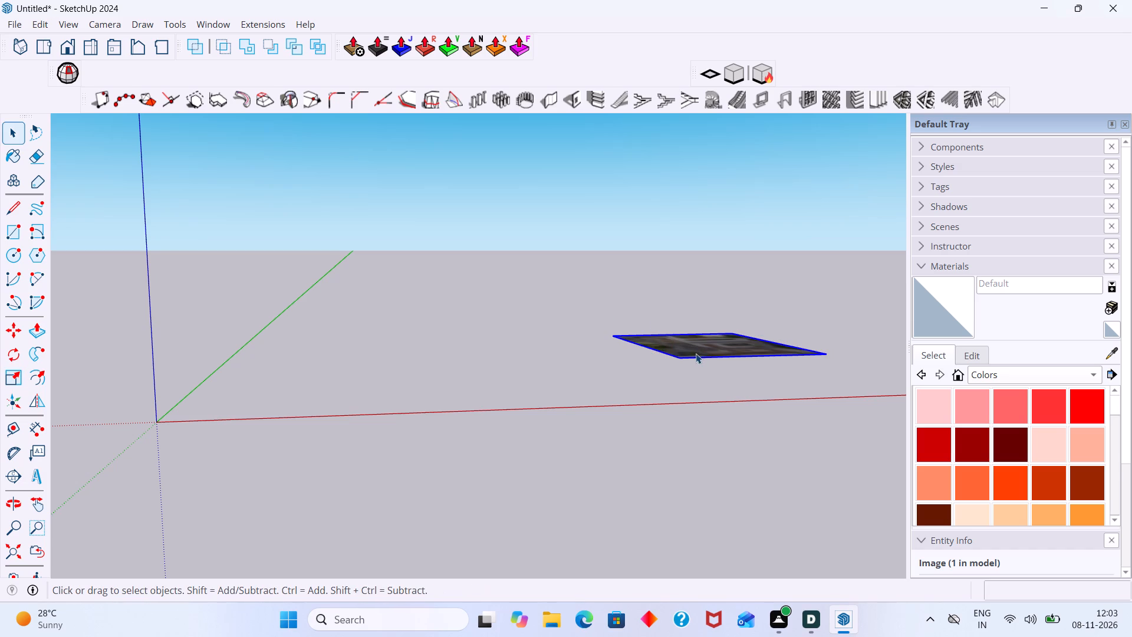
{"action": "key", "text": "q"}
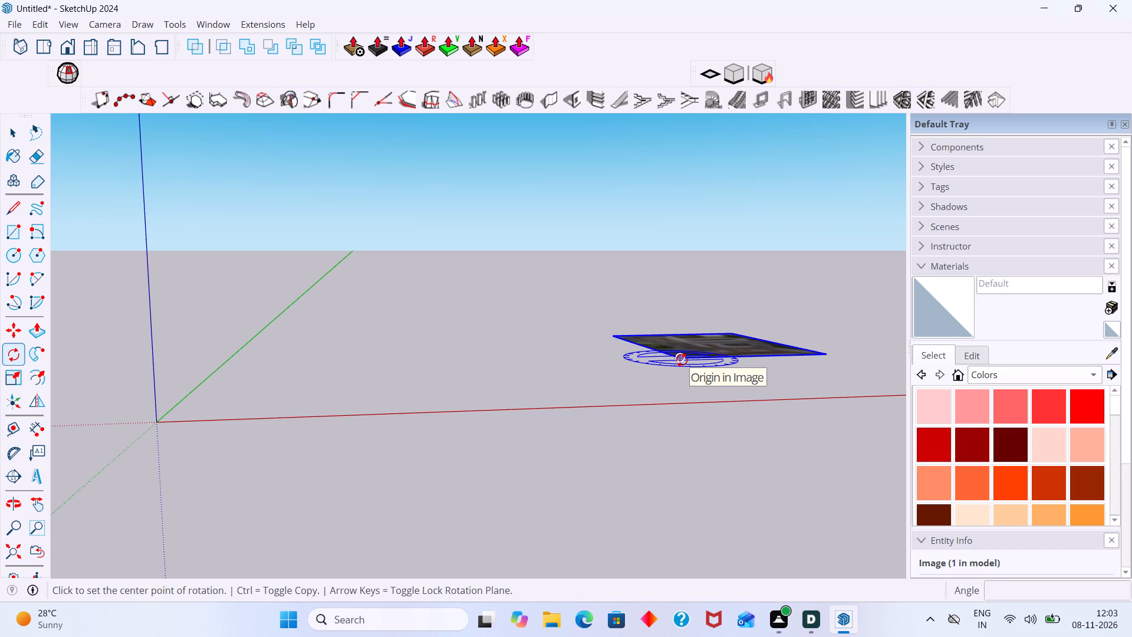
{"action": "key", "text": "Left"}
{"action": "key", "text": "Right"}
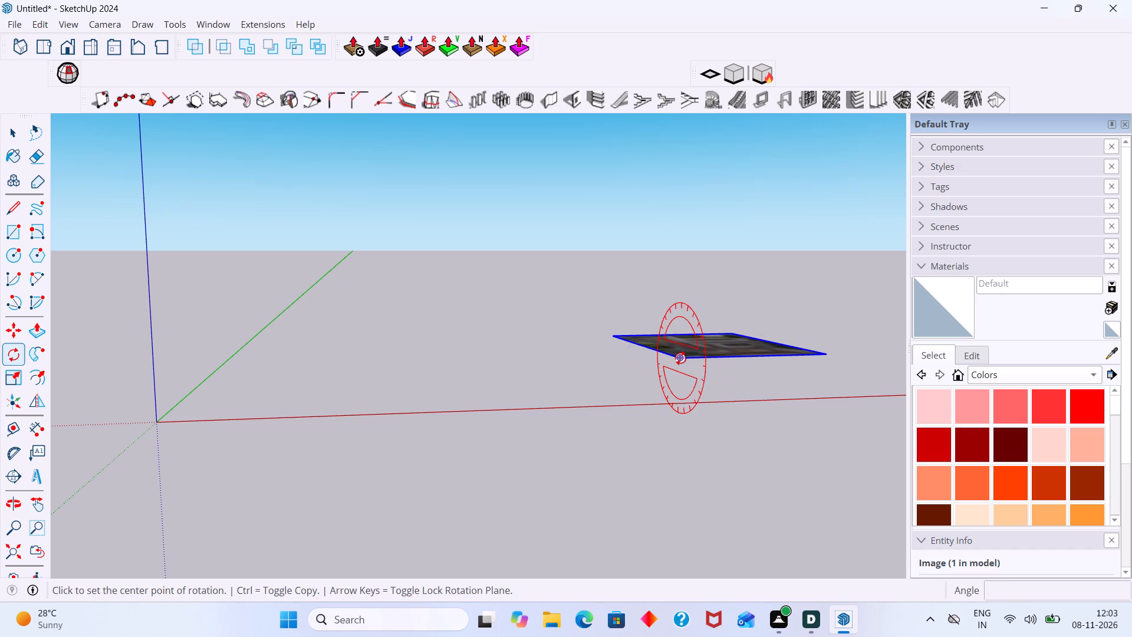
{"action": "left_click", "coordinate": [680, 358]}
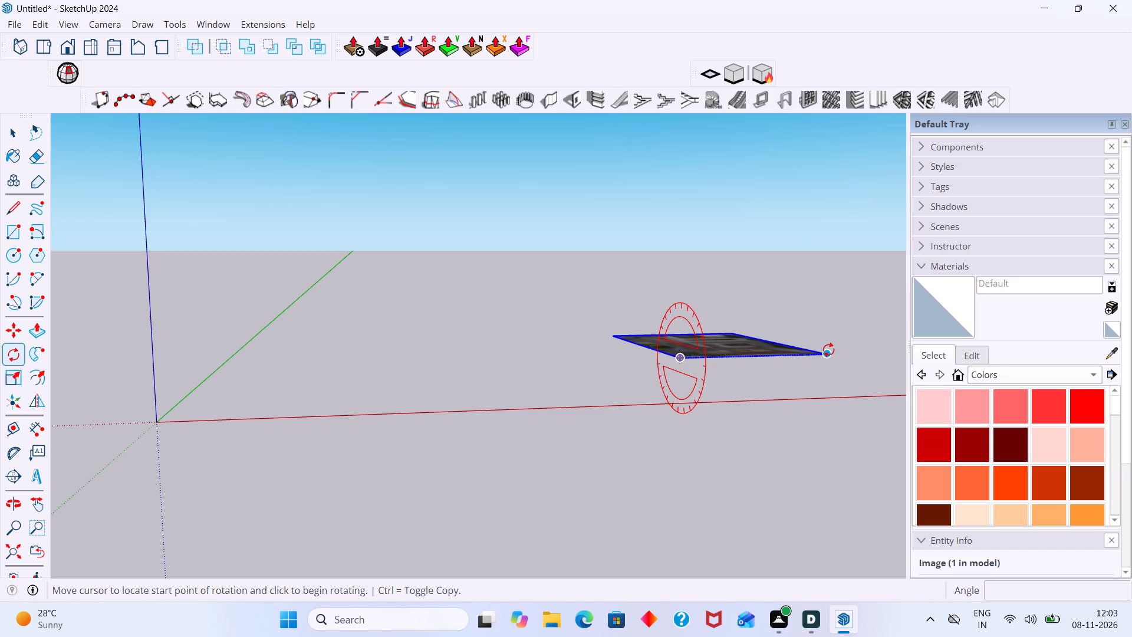
{"action": "left_click", "coordinate": [830, 350]}
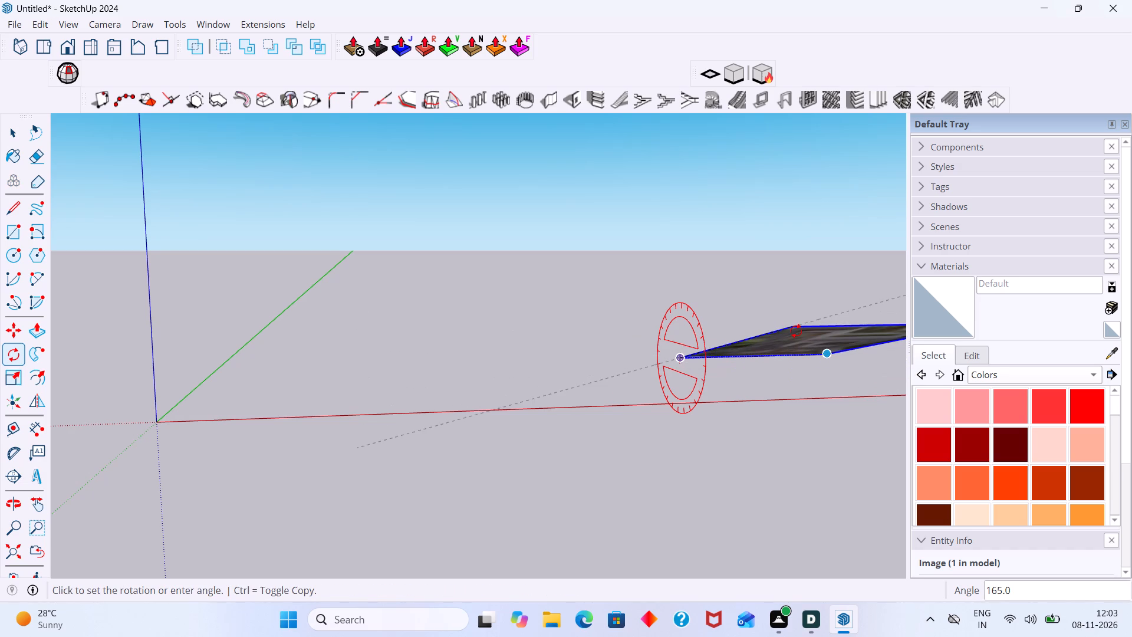
{"action": "key", "text": "9"}
{"action": "key", "text": "0"}
{"action": "key", "text": "Return"}
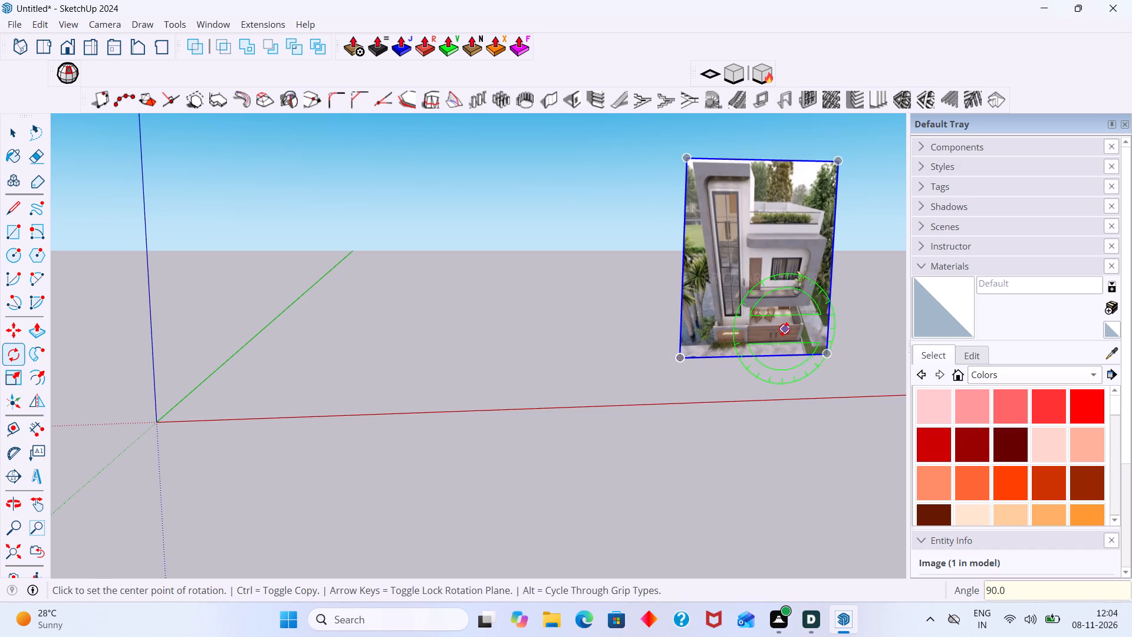
{"action": "key", "text": "space"}
Examine the upright house reference image up close and from several angles, including the facade and entrance area.
{"action": "scroll", "coordinate": [532, 262], "scroll_direction": "down", "scroll_amount": 2}
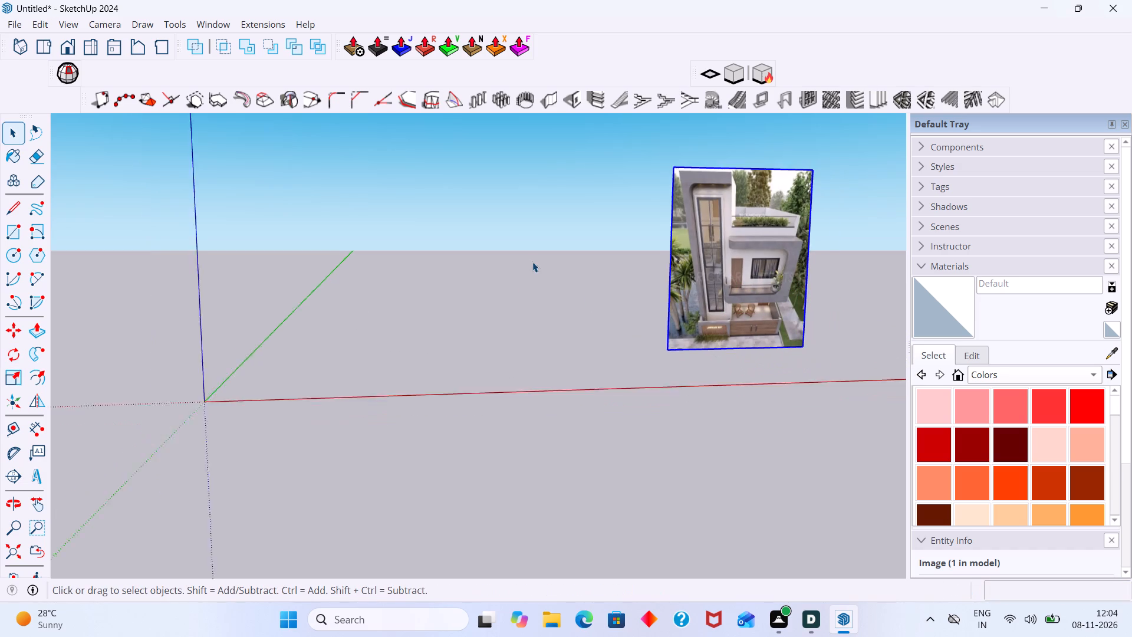
{"action": "scroll", "coordinate": [636, 11], "scroll_direction": "down", "scroll_amount": 2}
{"action": "scroll", "coordinate": [559, 285], "scroll_direction": "down", "scroll_amount": 2}
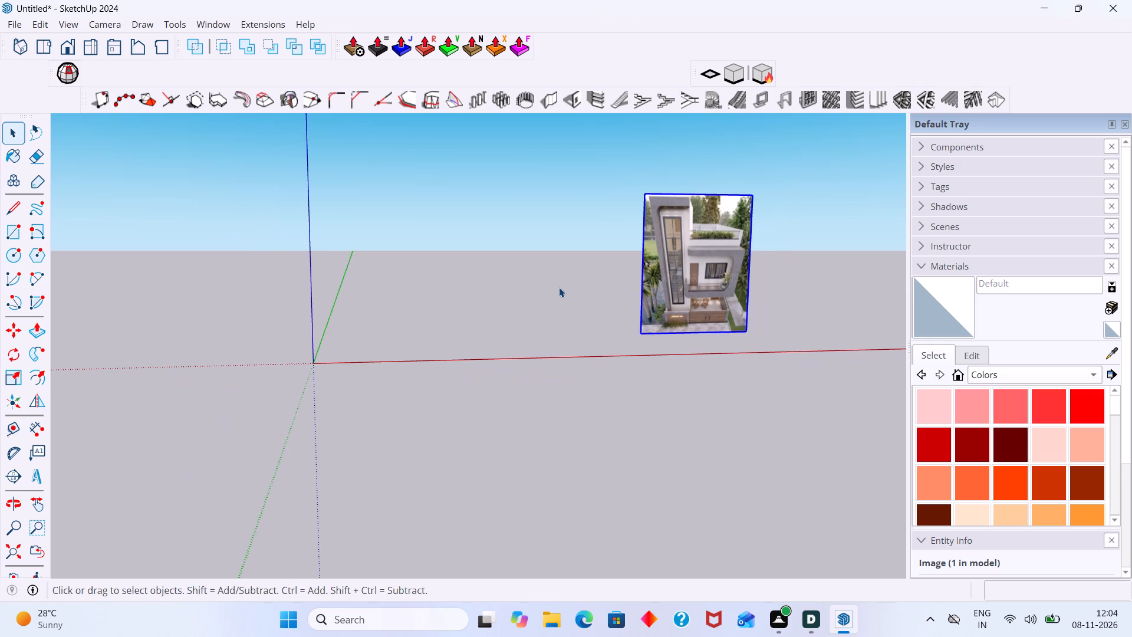
{"action": "middle_click_drag", "start_coordinate": [601, 317], "coordinate": [709, 374], "text": "shift"}
{"action": "scroll", "coordinate": [757, 357], "scroll_direction": "up", "scroll_amount": 2}
{"action": "scroll", "coordinate": [707, 350], "scroll_direction": "up", "scroll_amount": 2}
{"action": "middle_click_drag", "start_coordinate": [710, 338], "coordinate": [705, 336]}
{"action": "scroll", "coordinate": [700, 334], "scroll_direction": "down", "scroll_amount": 2}
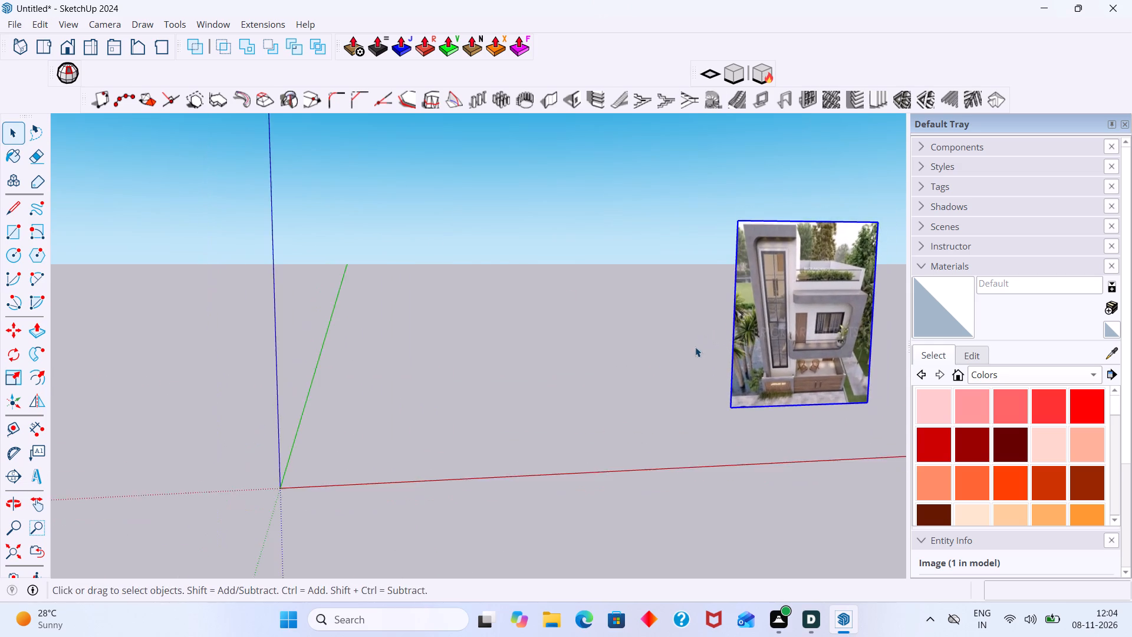
{"action": "middle_click_drag", "start_coordinate": [695, 346], "coordinate": [594, 331], "text": "shift"}
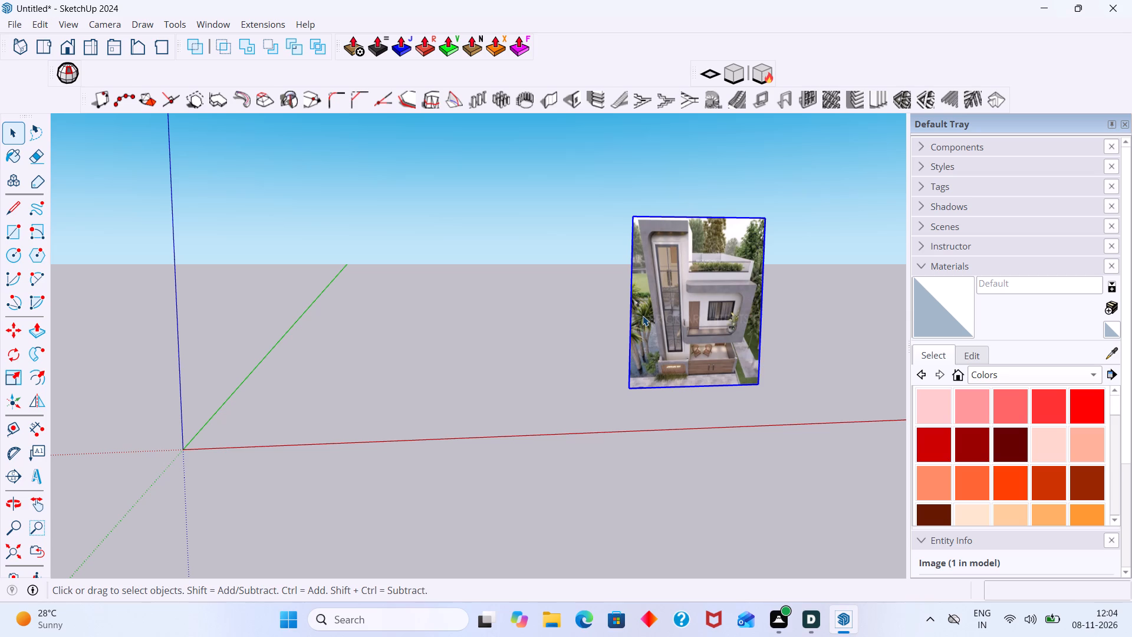
{"action": "scroll", "coordinate": [689, 360], "scroll_direction": "up", "scroll_amount": 4}
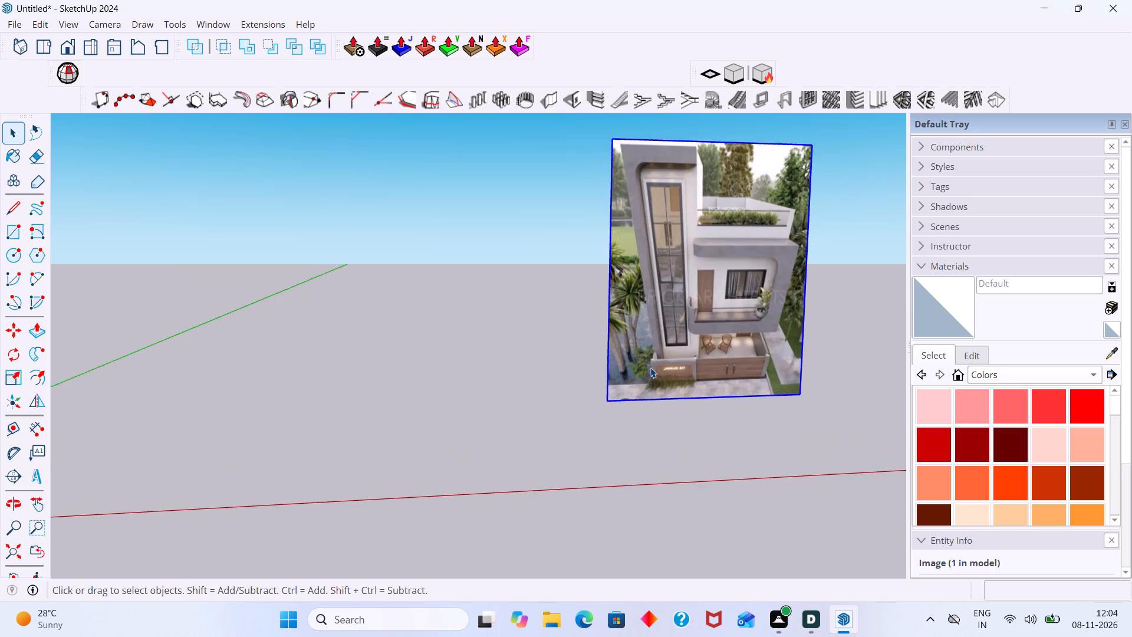
{"action": "scroll", "coordinate": [650, 367], "scroll_direction": "up", "scroll_amount": 3}
{"action": "middle_click", "coordinate": [666, 362]}
{"action": "middle_click_drag", "start_coordinate": [668, 365], "coordinate": [597, 363], "text": "shift"}
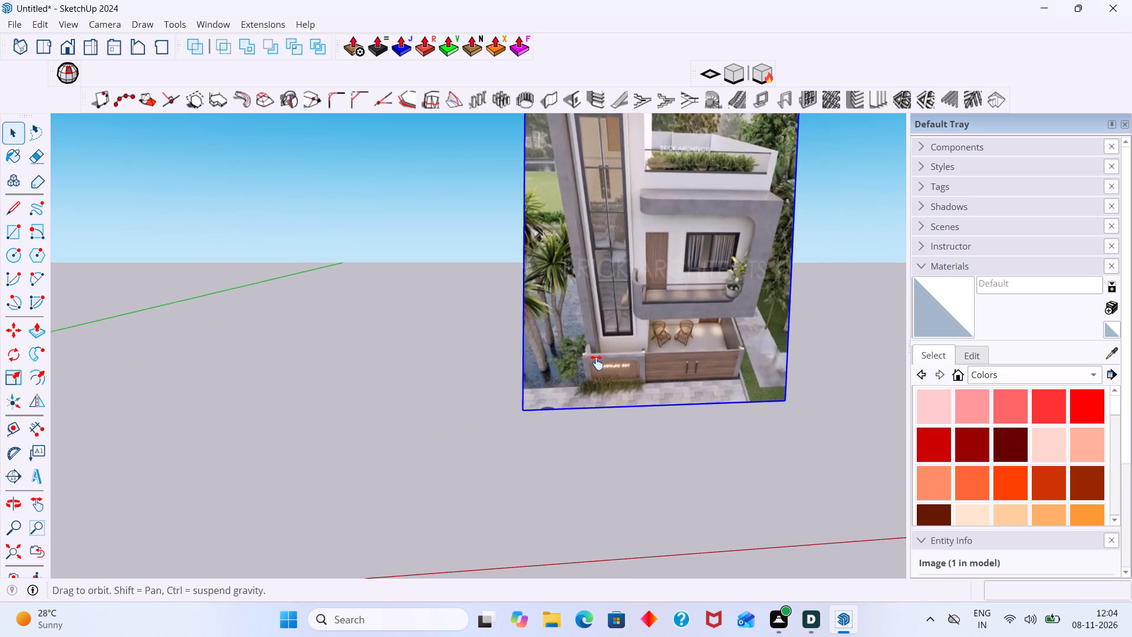
{"action": "middle_click_drag", "start_coordinate": [597, 363], "coordinate": [587, 362], "text": "shift"}
{"action": "scroll", "coordinate": [590, 362], "scroll_direction": "down", "scroll_amount": 3}
{"action": "middle_click_drag", "start_coordinate": [614, 360], "coordinate": [703, 385], "text": "shift"}
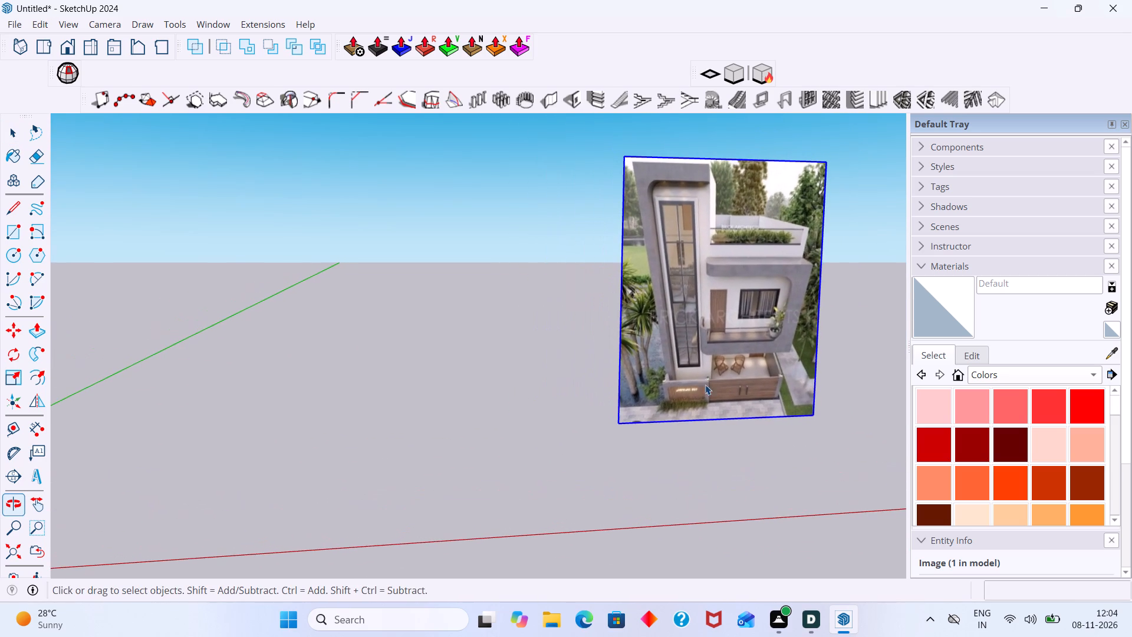
{"action": "middle_click_drag", "start_coordinate": [722, 327], "coordinate": [702, 301]}
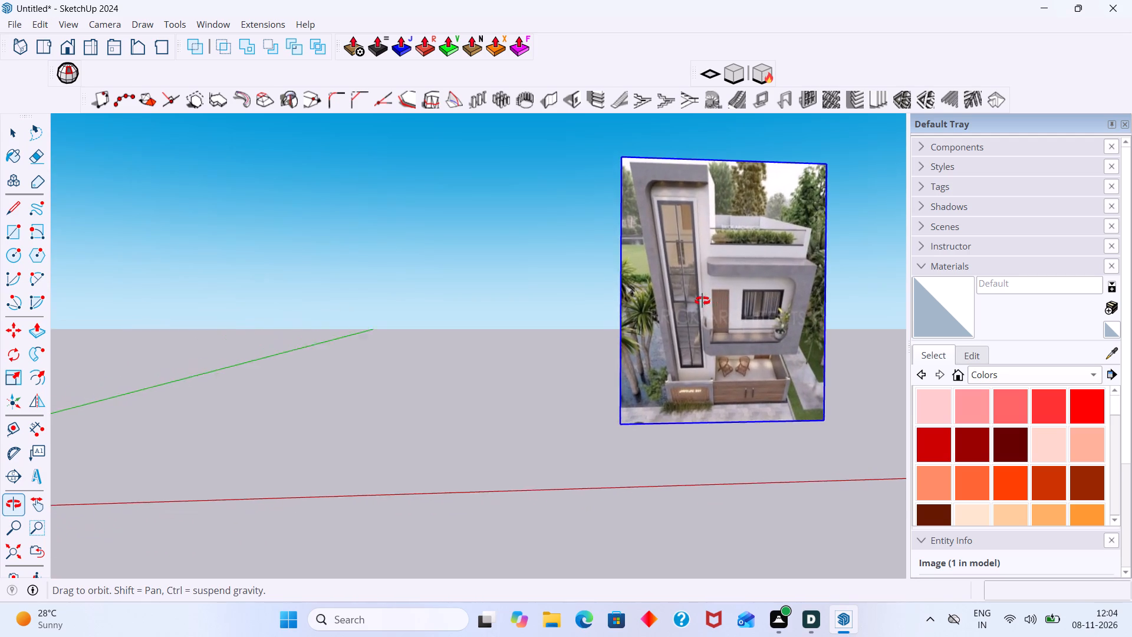
{"action": "middle_click_drag", "start_coordinate": [702, 301], "coordinate": [676, 311]}
{"action": "scroll", "coordinate": [697, 353], "scroll_direction": "down", "scroll_amount": 2}
{"action": "scroll", "coordinate": [593, 379], "scroll_direction": "down", "scroll_amount": 4}
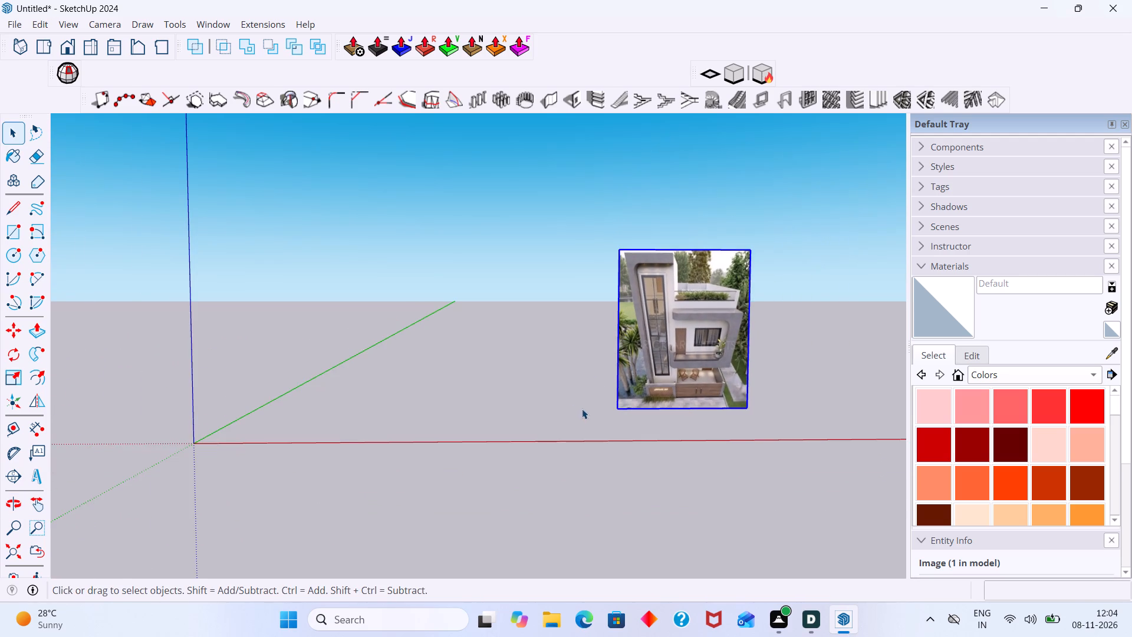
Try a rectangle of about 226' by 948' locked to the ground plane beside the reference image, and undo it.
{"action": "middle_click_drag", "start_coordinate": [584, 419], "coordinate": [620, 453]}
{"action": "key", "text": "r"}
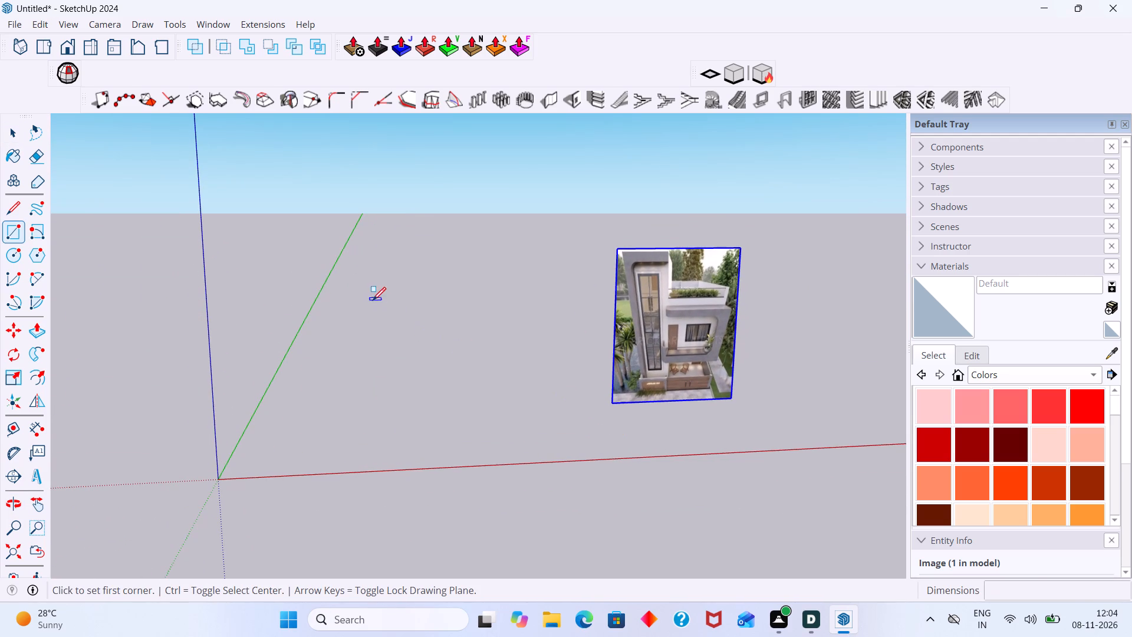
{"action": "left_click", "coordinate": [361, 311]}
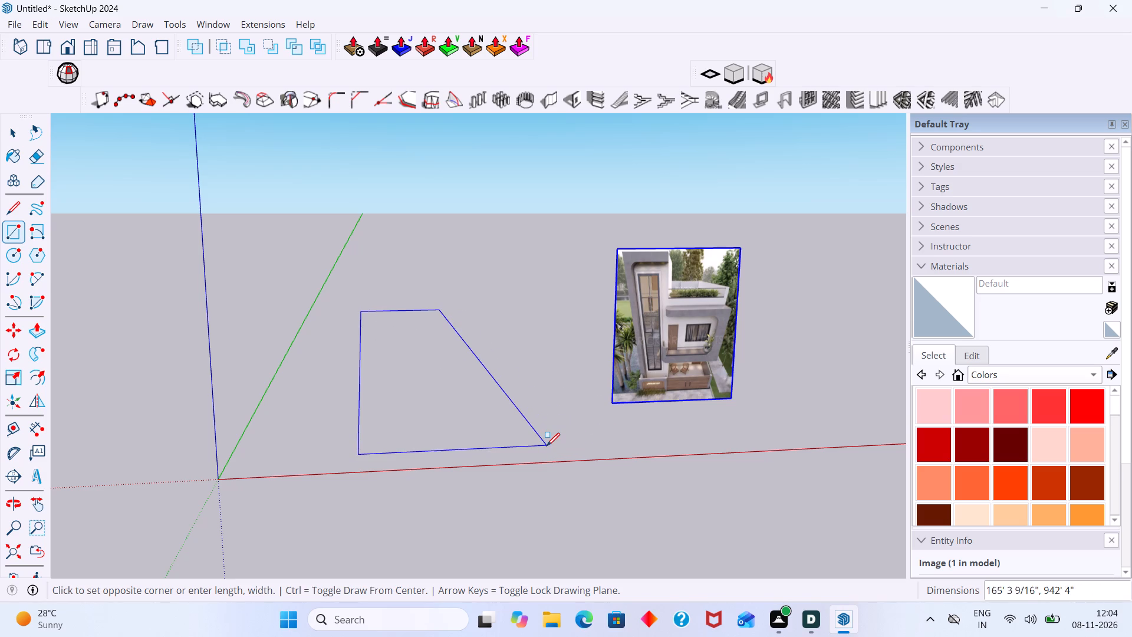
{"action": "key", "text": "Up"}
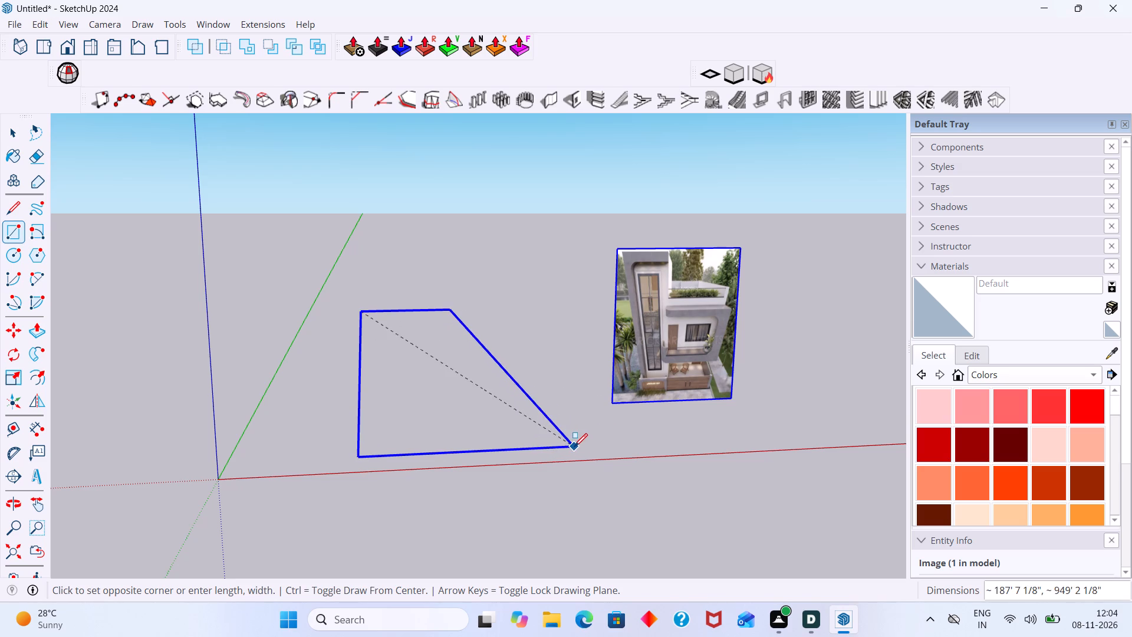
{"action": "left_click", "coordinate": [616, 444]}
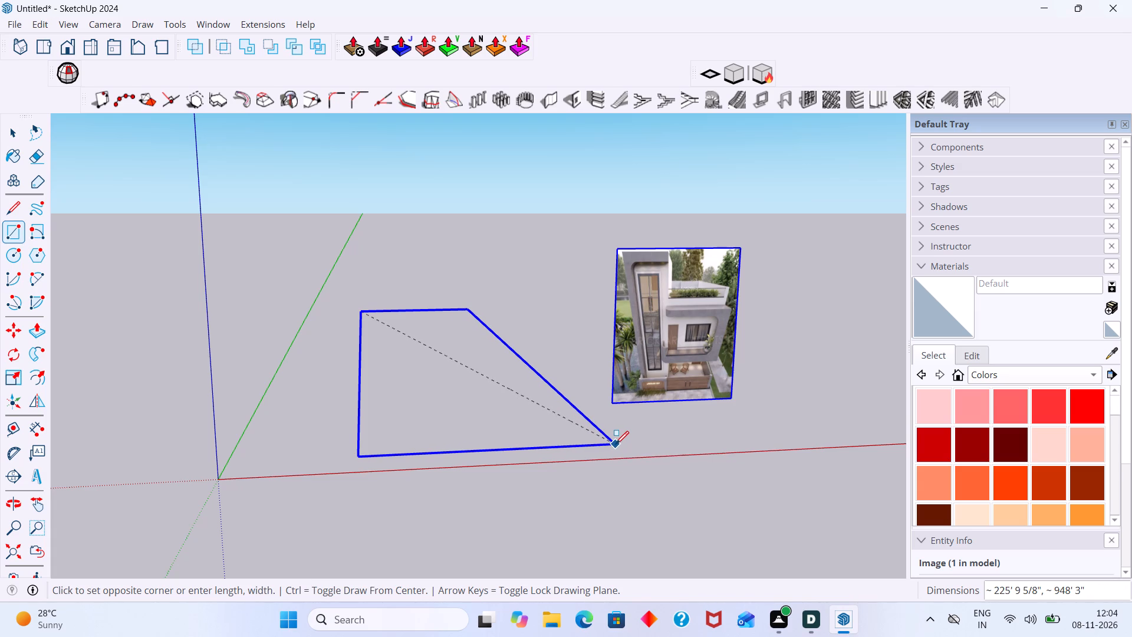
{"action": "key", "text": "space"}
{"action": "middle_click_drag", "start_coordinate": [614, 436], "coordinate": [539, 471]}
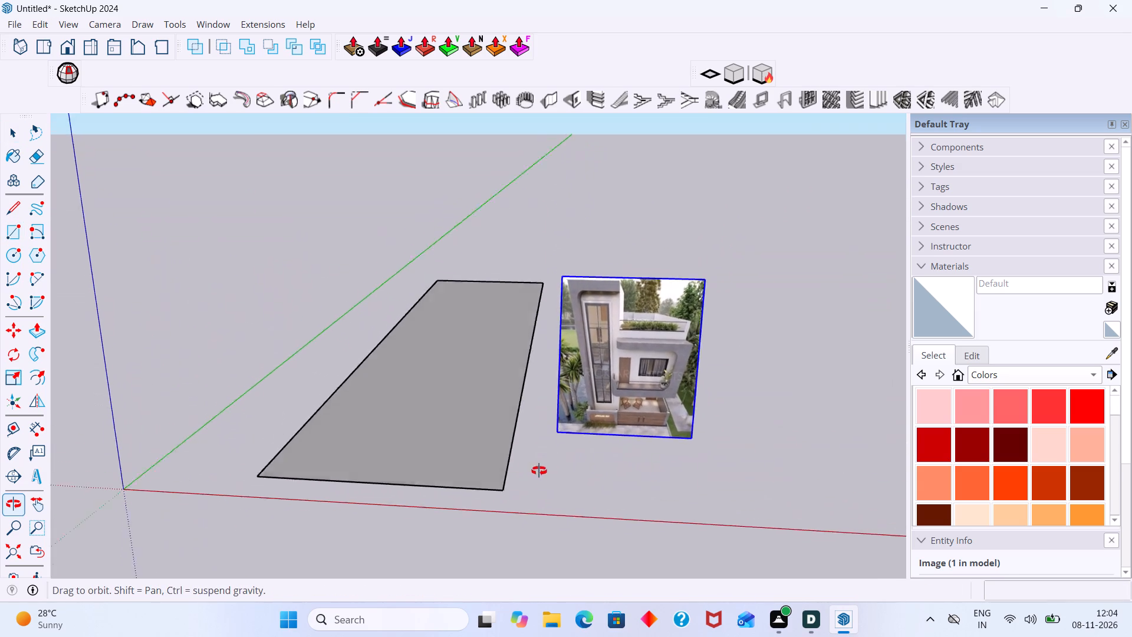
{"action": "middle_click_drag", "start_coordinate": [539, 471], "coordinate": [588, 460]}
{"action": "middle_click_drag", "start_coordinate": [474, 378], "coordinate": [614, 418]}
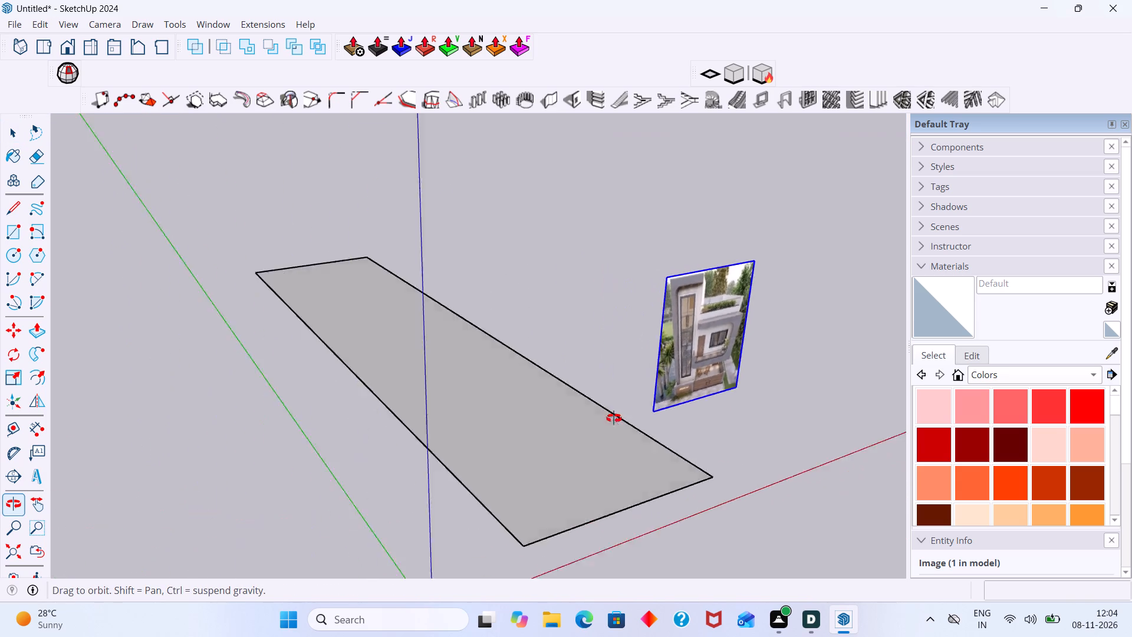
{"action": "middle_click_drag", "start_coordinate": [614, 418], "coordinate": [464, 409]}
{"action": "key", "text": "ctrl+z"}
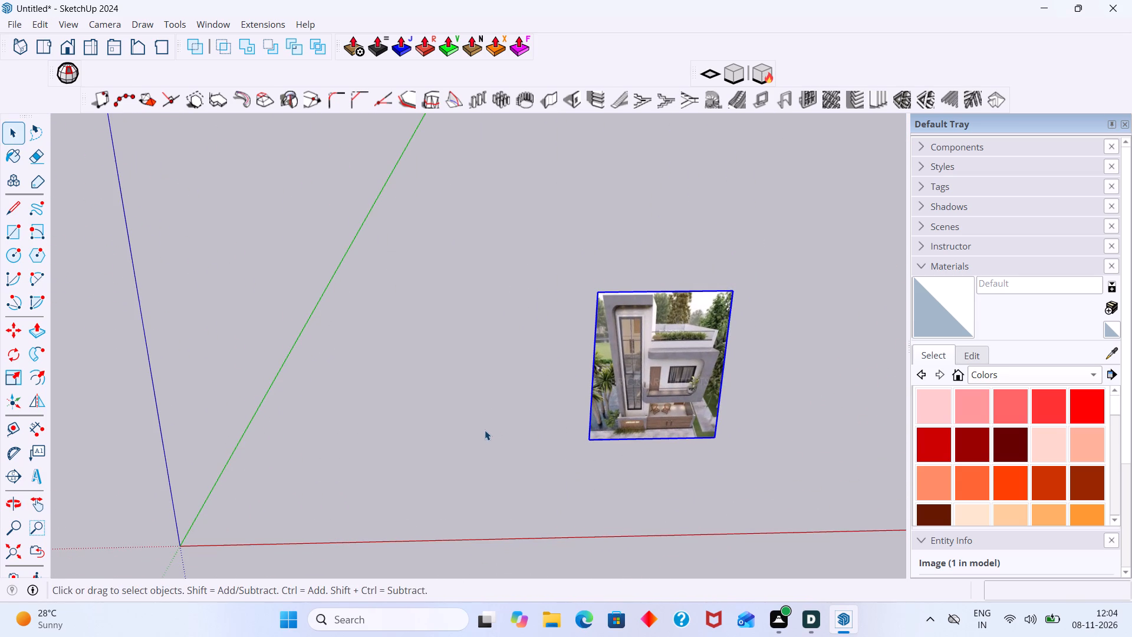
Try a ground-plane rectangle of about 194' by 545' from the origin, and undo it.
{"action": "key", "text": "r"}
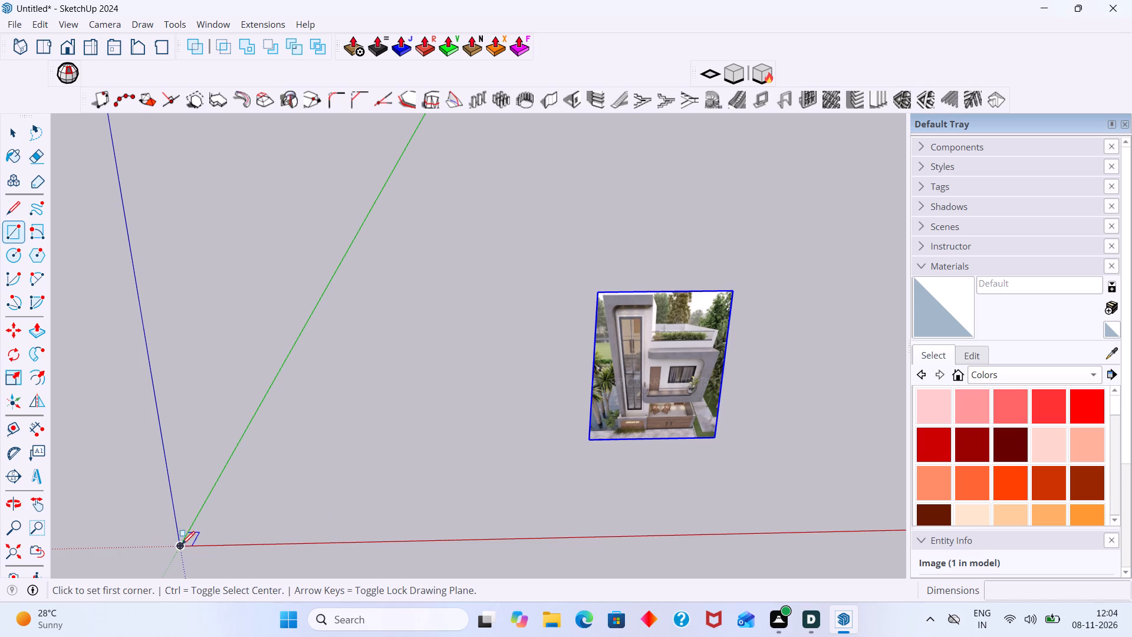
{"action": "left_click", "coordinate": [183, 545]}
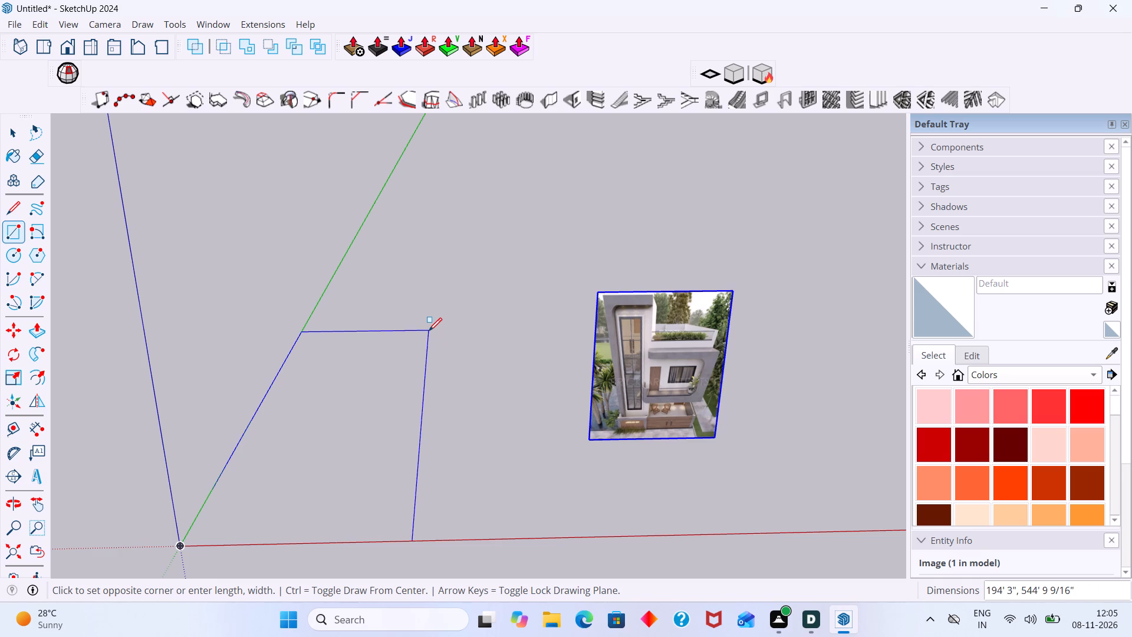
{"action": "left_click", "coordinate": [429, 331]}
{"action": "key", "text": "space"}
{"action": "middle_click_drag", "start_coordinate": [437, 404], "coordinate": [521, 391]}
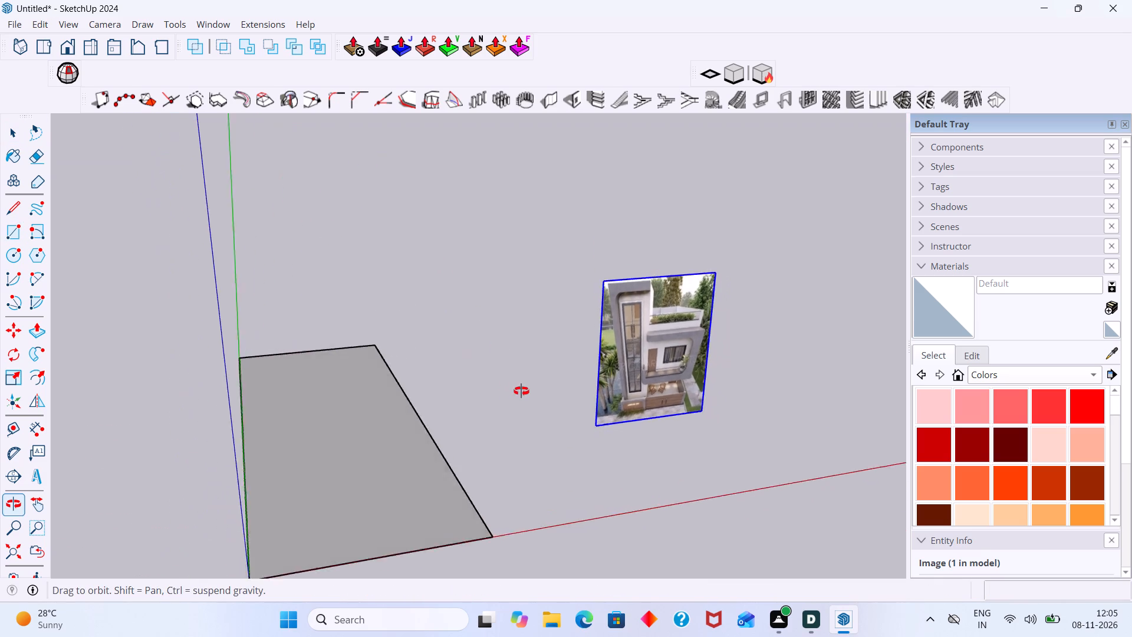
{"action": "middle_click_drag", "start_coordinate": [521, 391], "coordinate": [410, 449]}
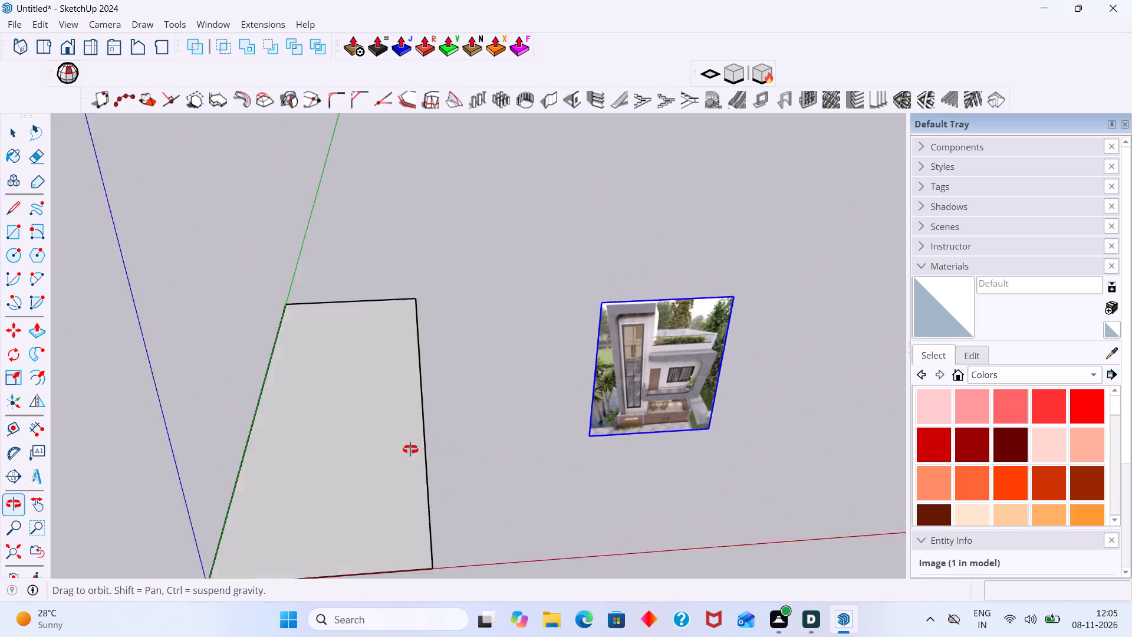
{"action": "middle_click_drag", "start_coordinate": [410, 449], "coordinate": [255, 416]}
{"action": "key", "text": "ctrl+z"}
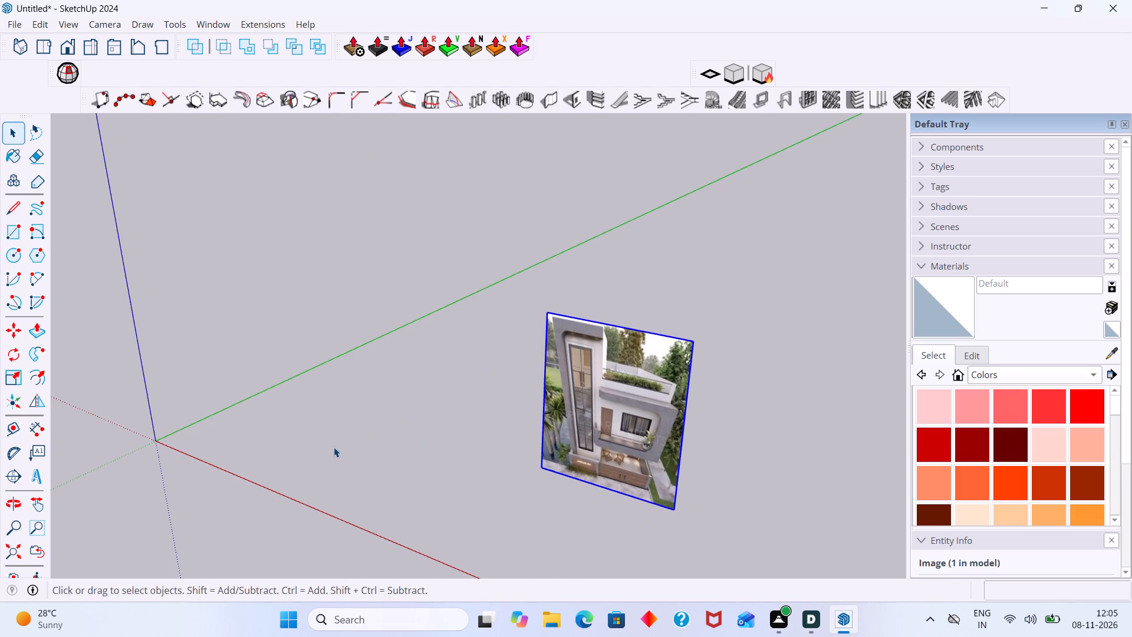
Draw a ground-plane rectangle of about 193' by 359' from the origin along the red and green axes.
{"action": "key", "text": "r"}
{"action": "left_click", "coordinate": [156, 436]}
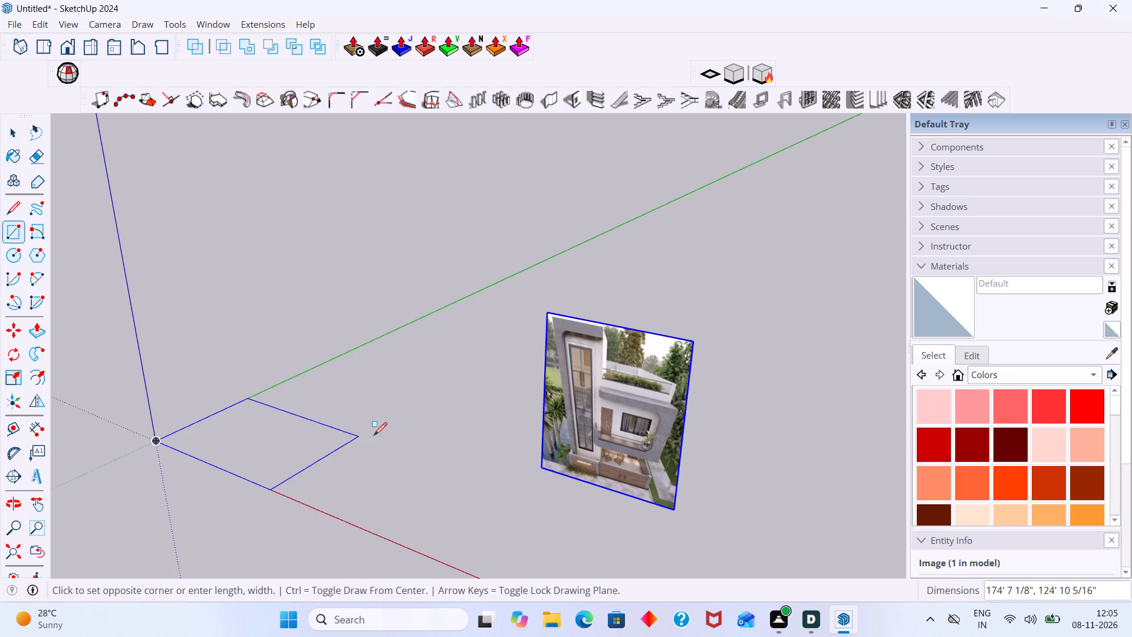
{"action": "left_click", "coordinate": [484, 369]}
{"action": "key", "text": "space"}
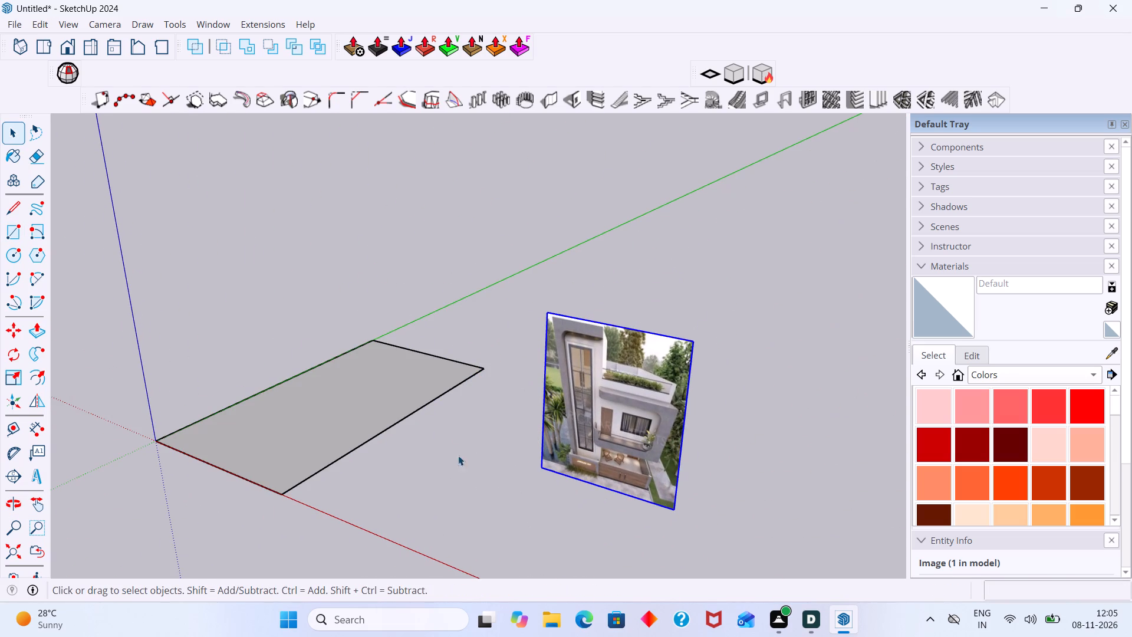
{"action": "middle_click_drag", "start_coordinate": [484, 468], "coordinate": [588, 480]}
{"action": "scroll", "coordinate": [580, 479], "scroll_direction": "down", "scroll_amount": 6}
{"action": "middle_click_drag", "start_coordinate": [506, 487], "coordinate": [587, 483]}
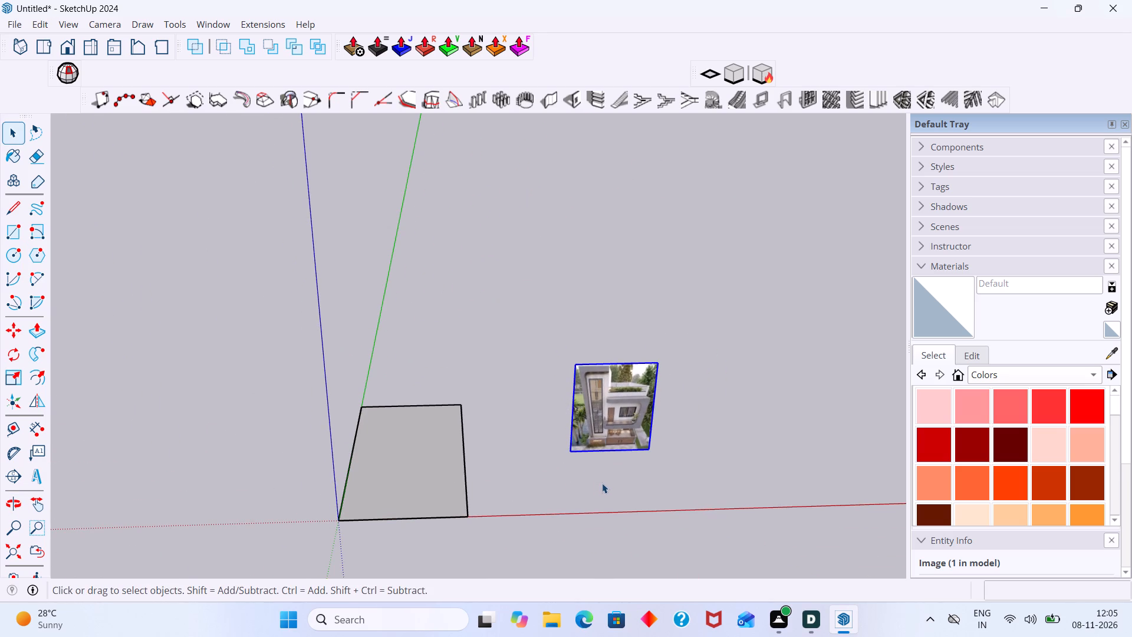
Group the base rectangle's face together with its four edges.
{"action": "scroll", "coordinate": [433, 492], "scroll_direction": "up", "scroll_amount": 1}
{"action": "double_click", "coordinate": [433, 487]}
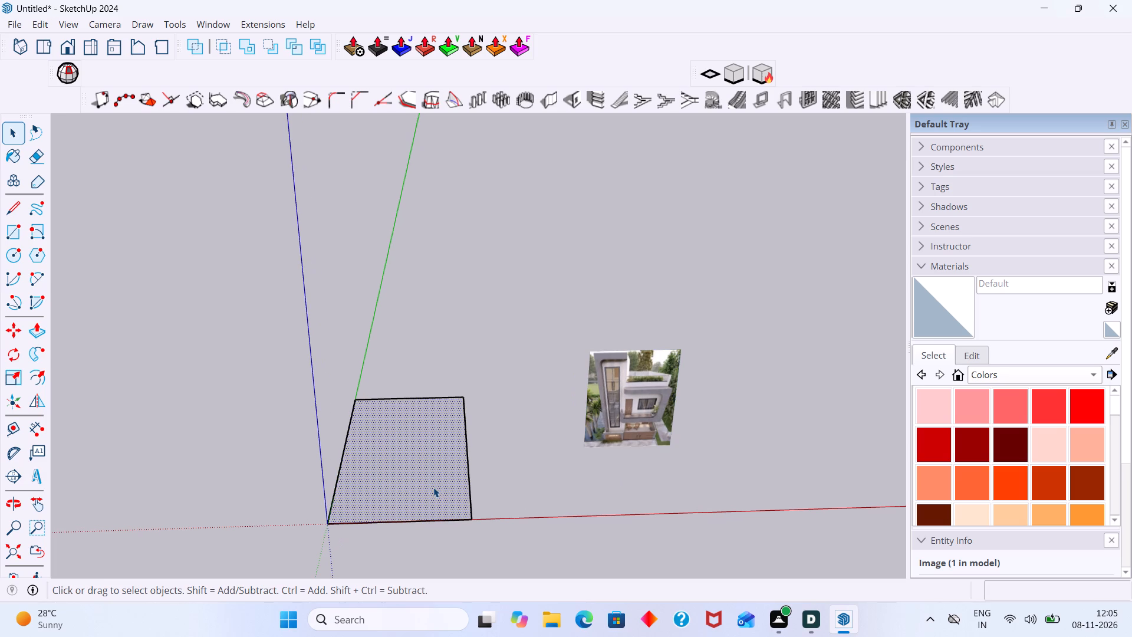
{"action": "right_click", "coordinate": [433, 485]}
{"action": "left_click", "coordinate": [492, 179]}
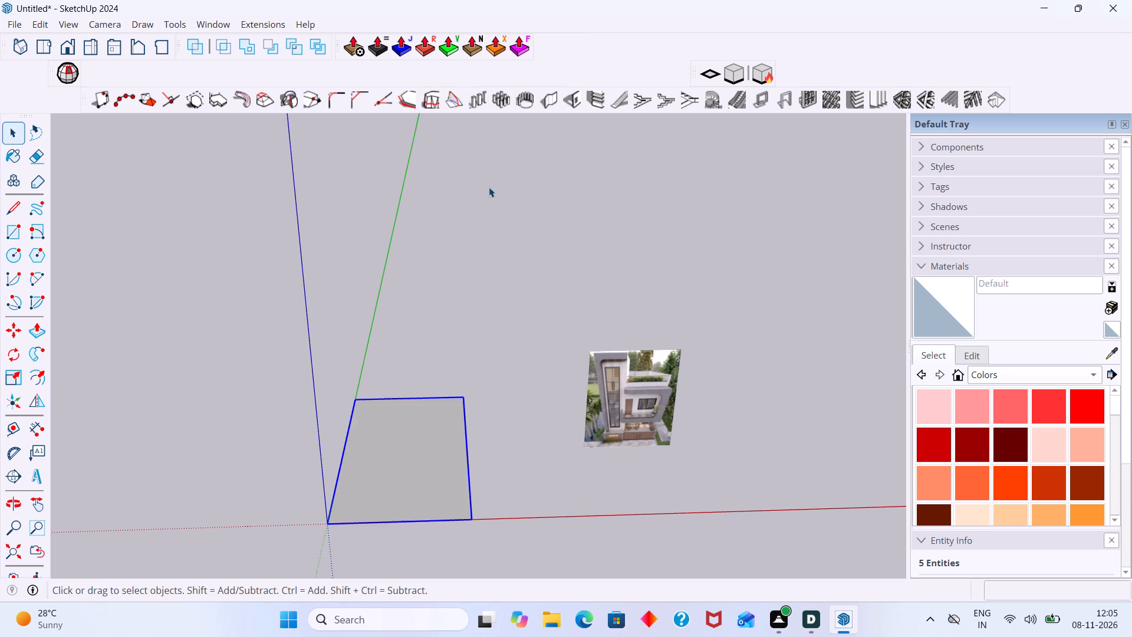
Examine the base rectangle group and the house facade in the reference image from several angles to compare the layout.
{"action": "double_click", "coordinate": [429, 471]}
{"action": "scroll", "coordinate": [429, 471], "scroll_direction": "up", "scroll_amount": 2}
{"action": "middle_click_drag", "start_coordinate": [427, 485], "coordinate": [420, 416]}
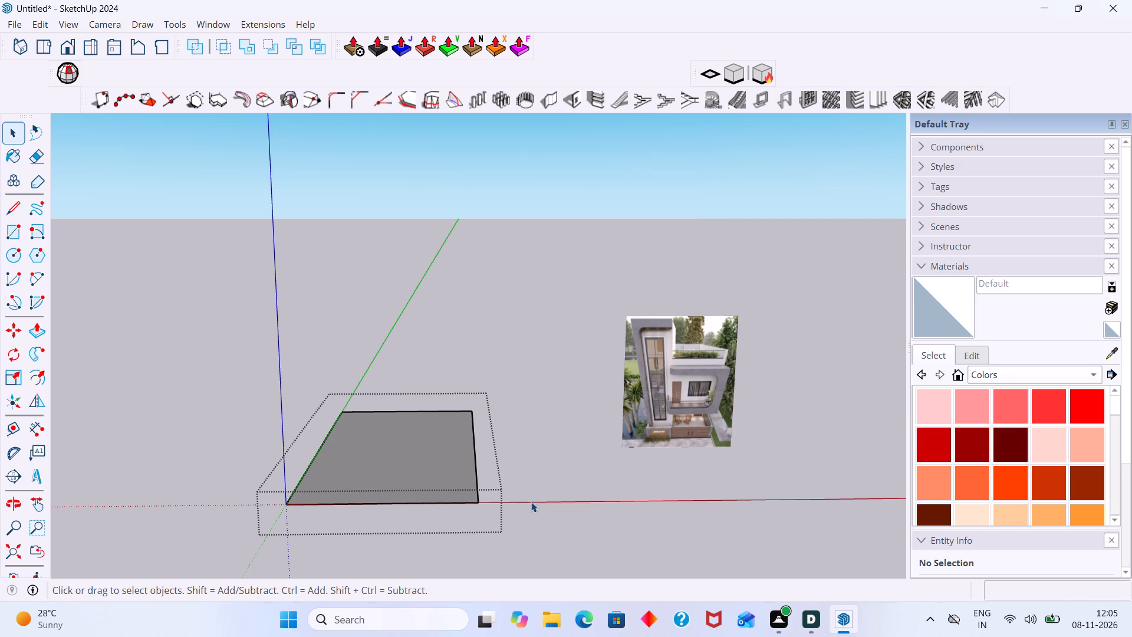
{"action": "left_click", "coordinate": [516, 446]}
{"action": "middle_click_drag", "start_coordinate": [579, 473], "coordinate": [486, 438], "text": "shift"}
{"action": "scroll", "coordinate": [590, 383], "scroll_direction": "up", "scroll_amount": 3}
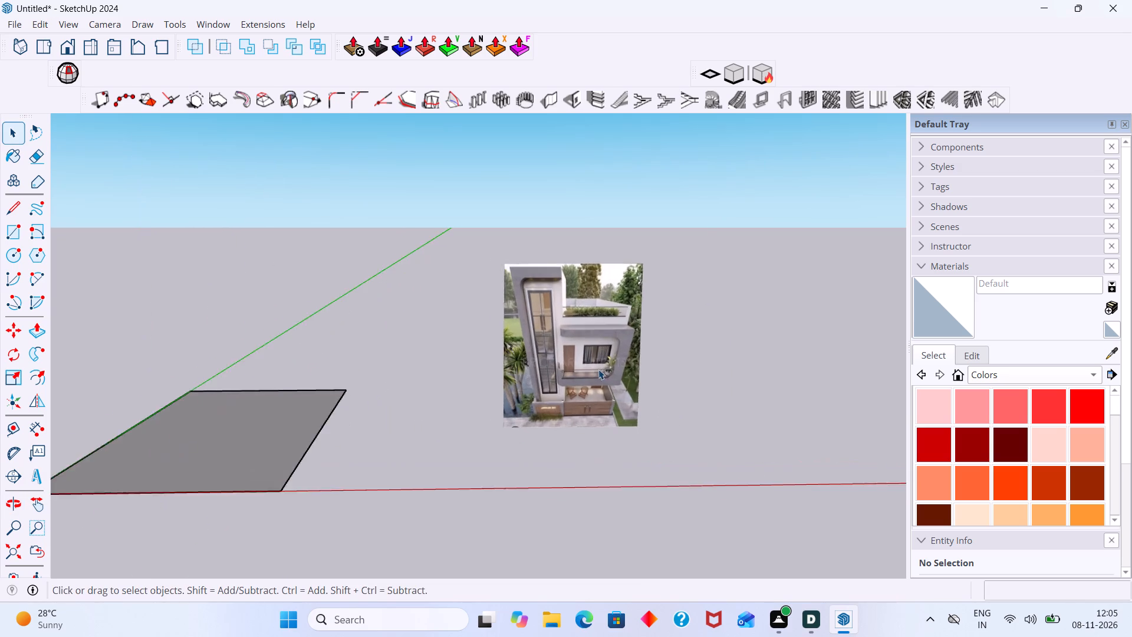
{"action": "scroll", "coordinate": [598, 369], "scroll_direction": "up", "scroll_amount": 8}
{"action": "middle_click_drag", "start_coordinate": [573, 352], "coordinate": [513, 251]}
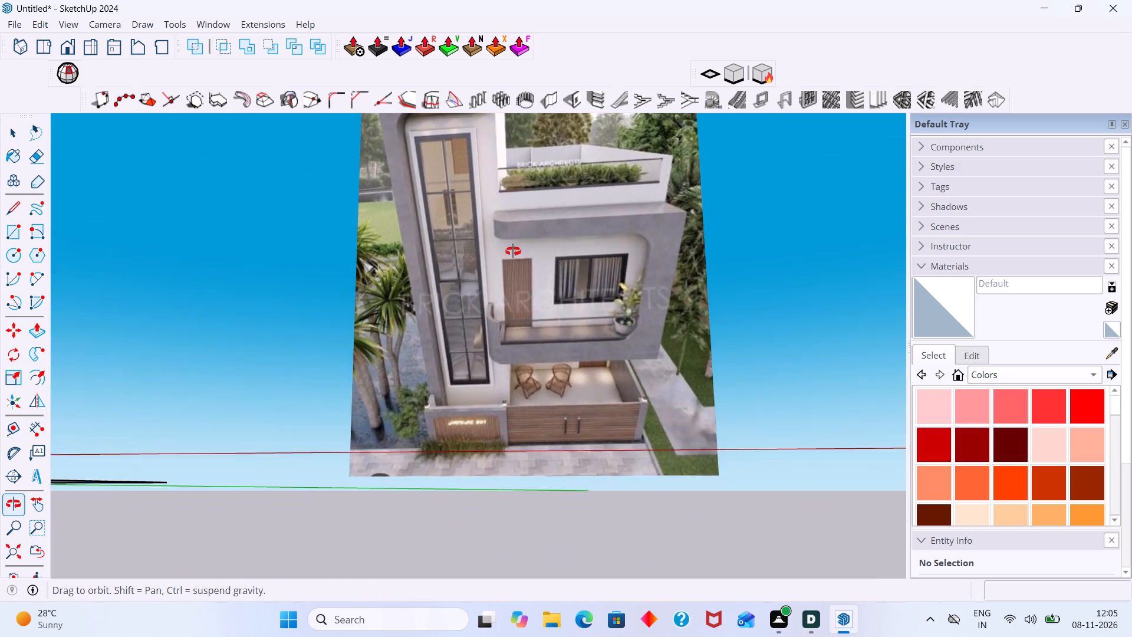
{"action": "middle_click_drag", "start_coordinate": [513, 251], "coordinate": [611, 390]}
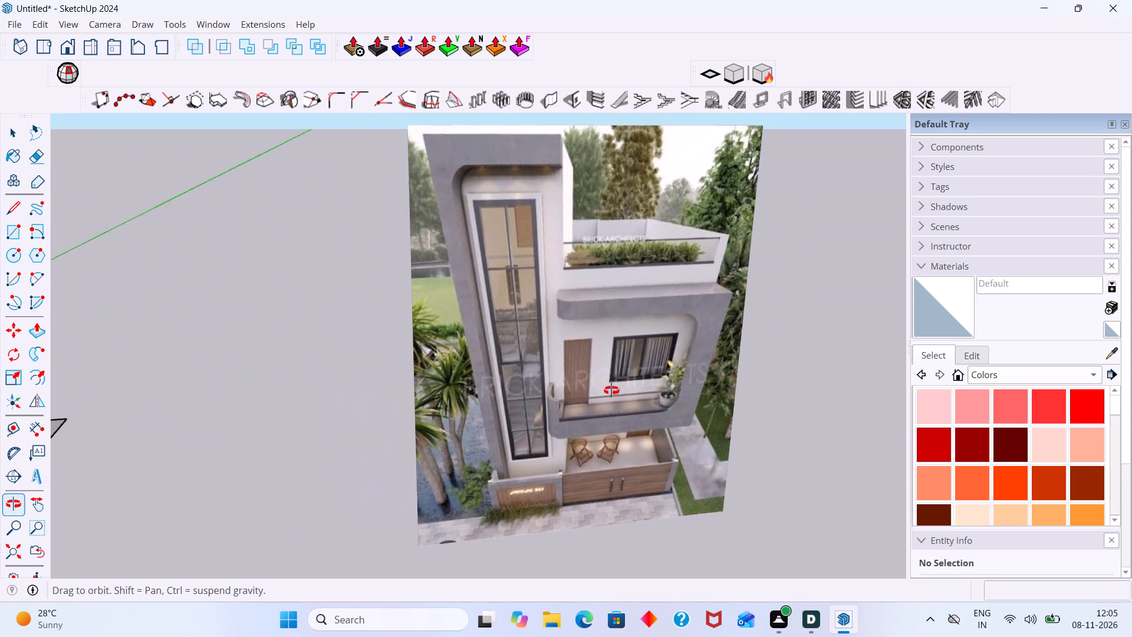
{"action": "middle_click_drag", "start_coordinate": [611, 390], "coordinate": [727, 383]}
{"action": "scroll", "coordinate": [603, 413], "scroll_direction": "down", "scroll_amount": 1}
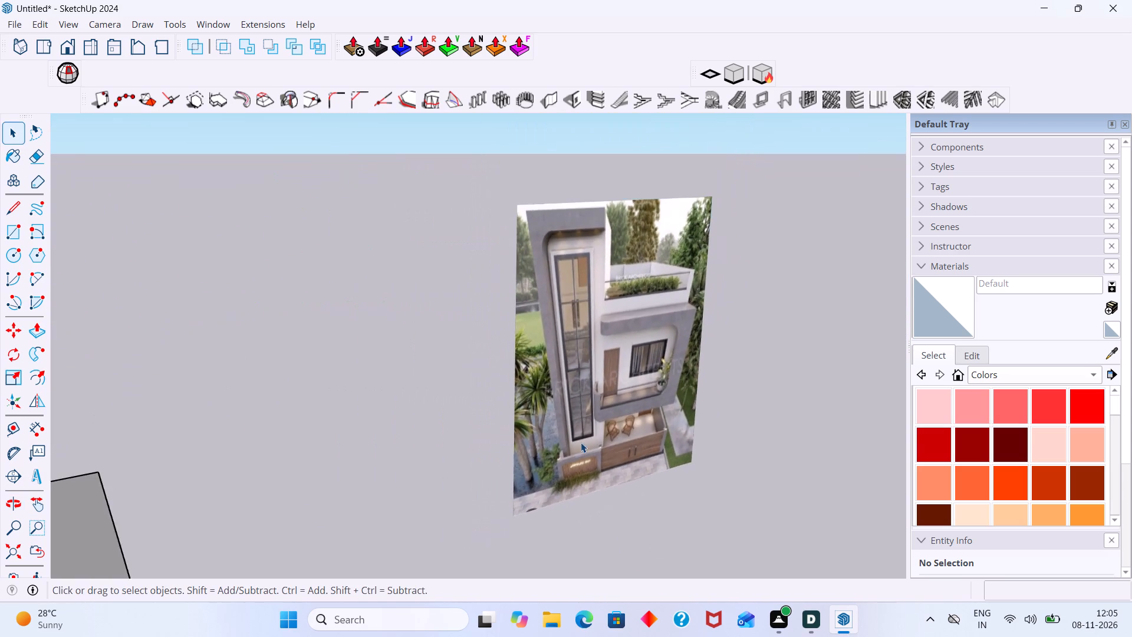
{"action": "scroll", "coordinate": [581, 442], "scroll_direction": "down", "scroll_amount": 10}
{"action": "middle_click_drag", "start_coordinate": [286, 497], "coordinate": [209, 470]}
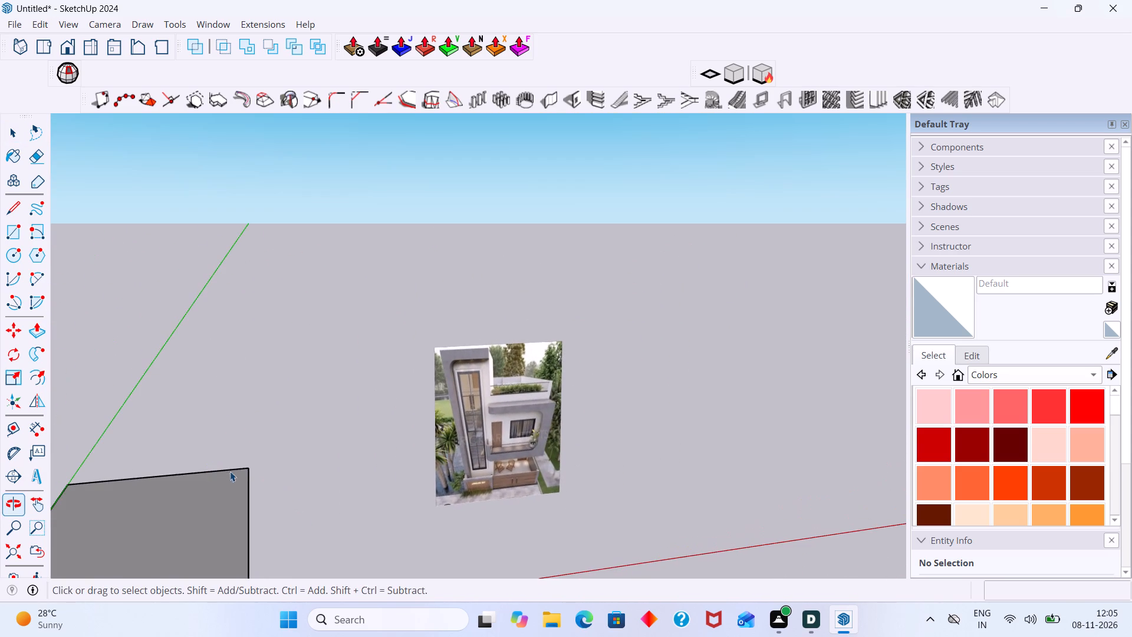
{"action": "middle_click_drag", "start_coordinate": [312, 472], "coordinate": [429, 410], "text": "shift"}
{"action": "middle_click_drag", "start_coordinate": [426, 416], "coordinate": [321, 395]}
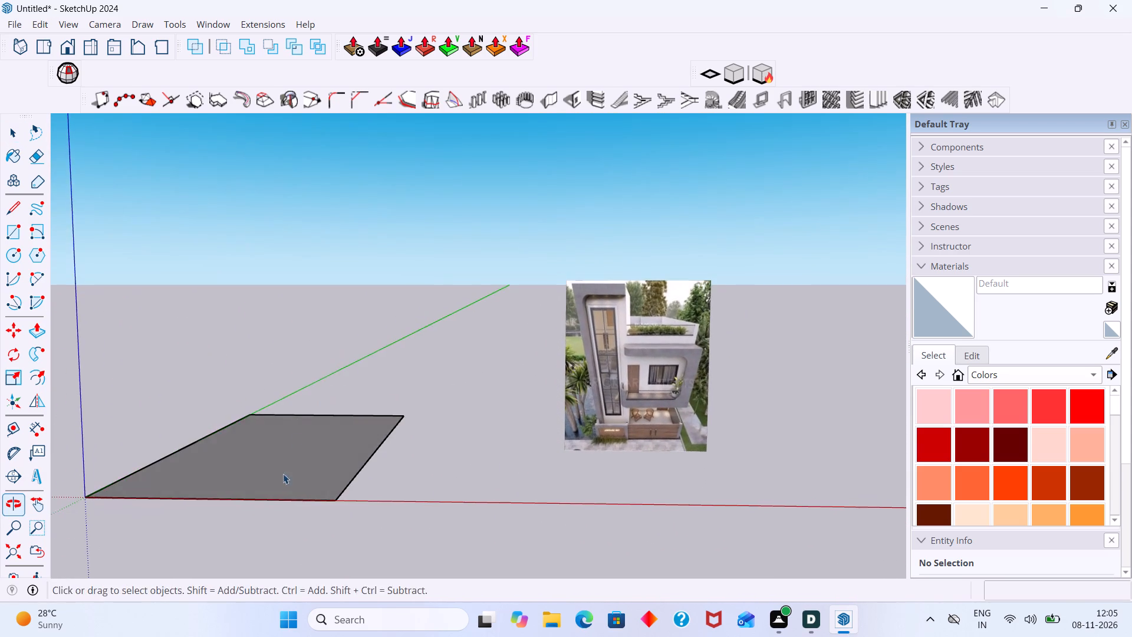
{"action": "middle_click_drag", "start_coordinate": [284, 492], "coordinate": [308, 530]}
{"action": "scroll", "coordinate": [338, 496], "scroll_direction": "down", "scroll_amount": 3}
Inside the base group, draw lines from the red-axis edge inward and about 114' across to the side edge, dividing off a front corner.
{"action": "left_click", "coordinate": [323, 500]}
{"action": "scroll", "coordinate": [323, 500], "scroll_direction": "up", "scroll_amount": 1}
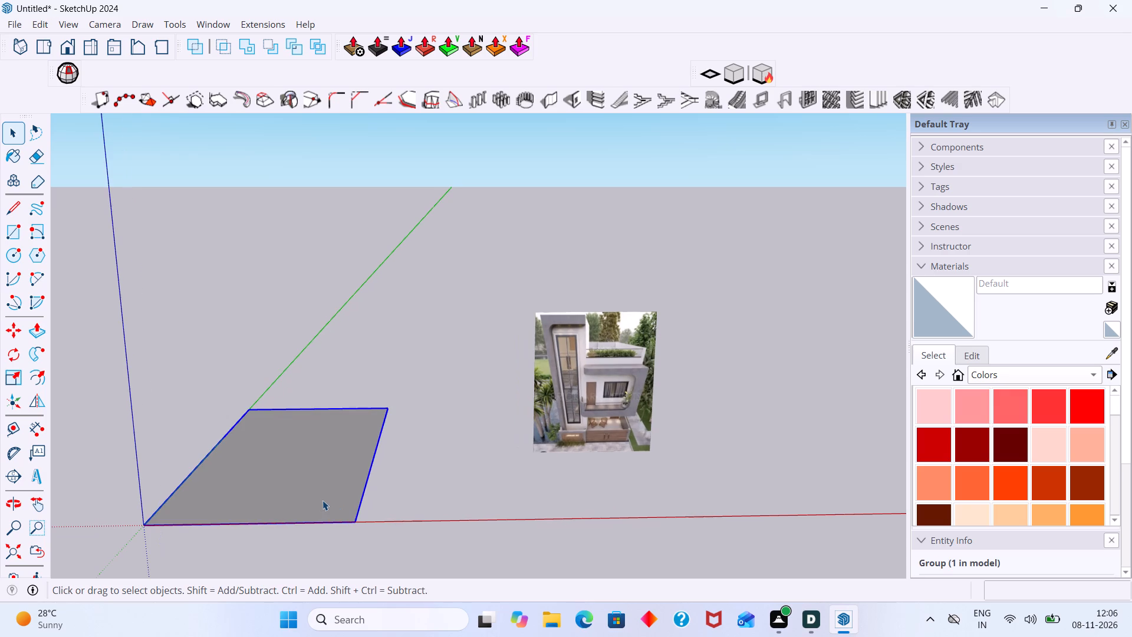
{"action": "double_click", "coordinate": [323, 500]}
{"action": "left_click", "coordinate": [323, 507]}
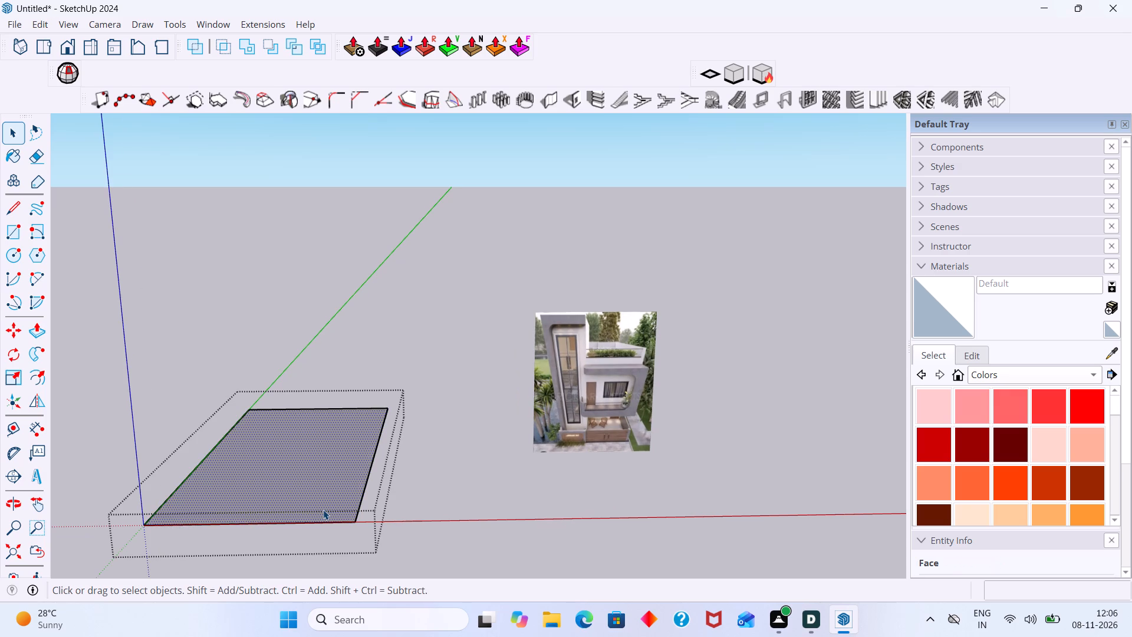
{"action": "key", "text": "l"}
{"action": "middle_click_drag", "start_coordinate": [249, 533], "coordinate": [262, 566]}
{"action": "scroll", "coordinate": [653, 443], "scroll_direction": "up", "scroll_amount": 3}
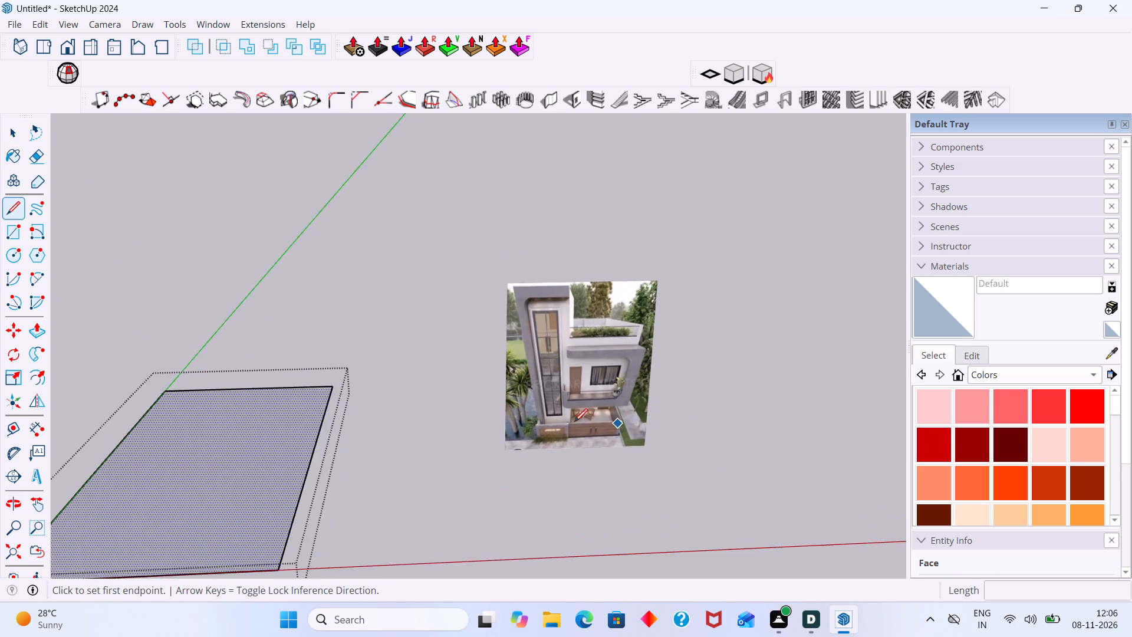
{"action": "scroll", "coordinate": [574, 422], "scroll_direction": "up", "scroll_amount": 9}
{"action": "scroll", "coordinate": [497, 448], "scroll_direction": "down", "scroll_amount": 6}
{"action": "scroll", "coordinate": [198, 491], "scroll_direction": "down", "scroll_amount": 1}
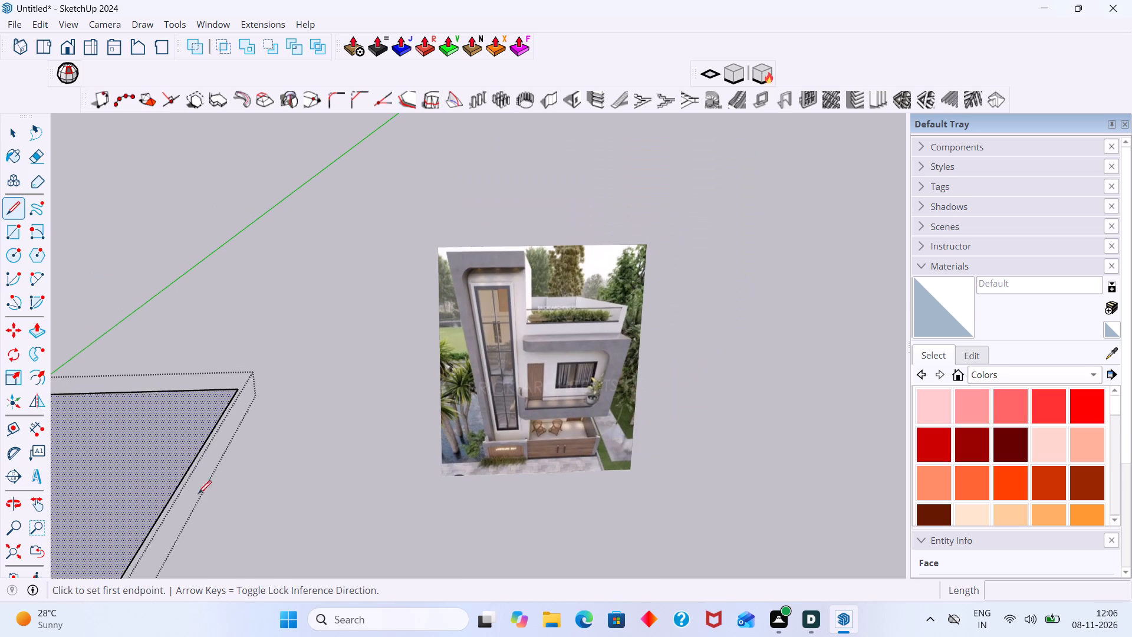
{"action": "scroll", "coordinate": [198, 494], "scroll_direction": "down", "scroll_amount": 1}
{"action": "middle_click_drag", "start_coordinate": [218, 481], "coordinate": [561, 413], "text": "shift"}
{"action": "scroll", "coordinate": [390, 465], "scroll_direction": "down", "scroll_amount": 2}
{"action": "scroll", "coordinate": [354, 521], "scroll_direction": "down", "scroll_amount": 1}
{"action": "middle_click_drag", "start_coordinate": [351, 518], "coordinate": [312, 505]}
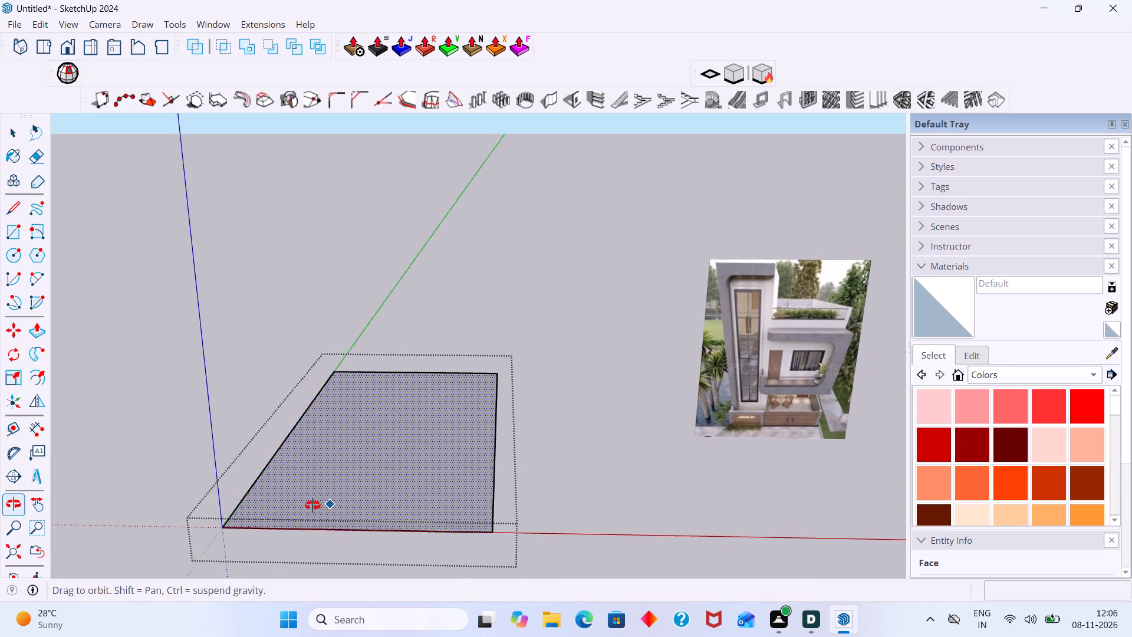
{"action": "middle_click_drag", "start_coordinate": [312, 505], "coordinate": [311, 505]}
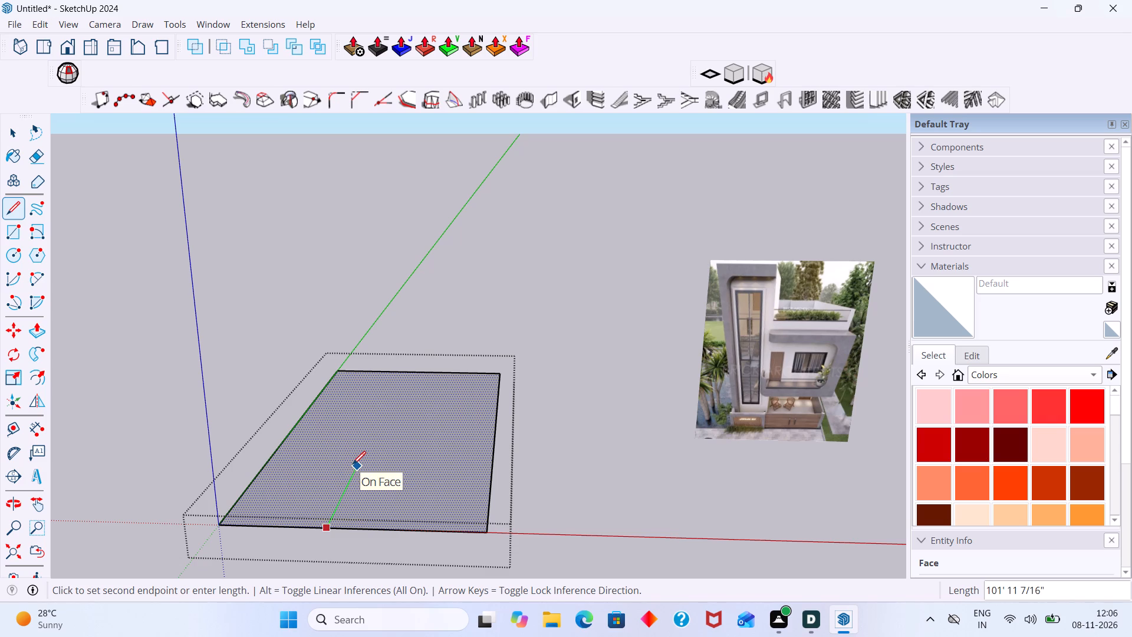
{"action": "left_click", "coordinate": [491, 471]}
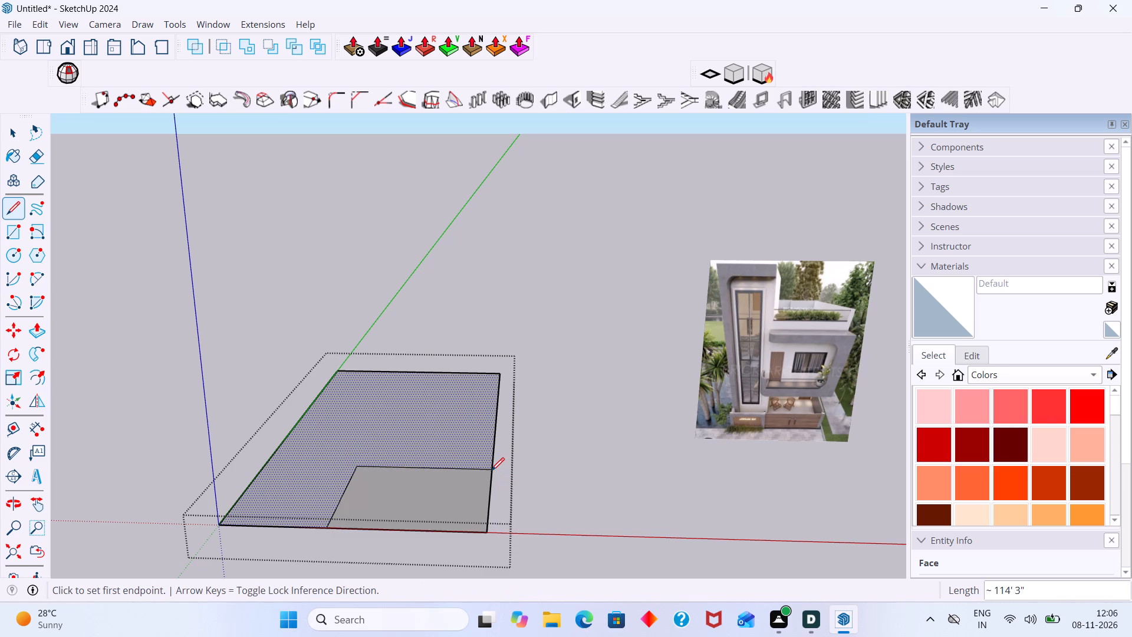
{"action": "key", "text": "space"}
Delete the divided-off front corner face so that an L-shaped base face remains.
{"action": "left_click", "coordinate": [450, 492]}
{"action": "key", "text": "Delete"}
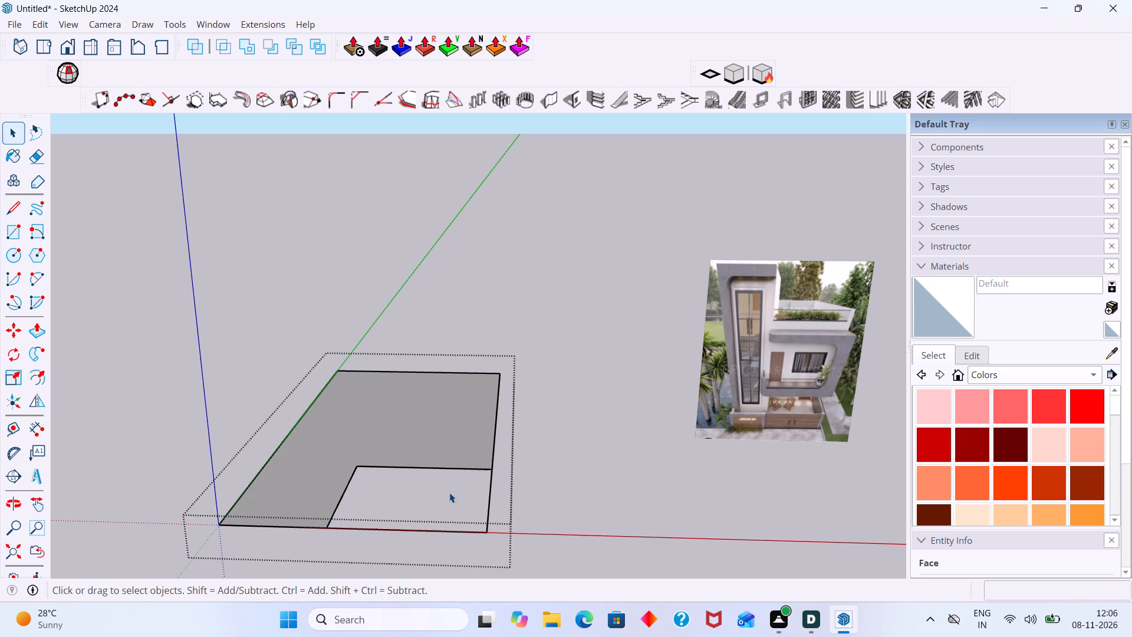
{"action": "left_click", "coordinate": [476, 518]}
{"action": "left_click", "coordinate": [470, 506]}
Offset the L-shaped face's outline inward by 9" to outline the wall thickness.
{"action": "scroll", "coordinate": [470, 504], "scroll_direction": "up", "scroll_amount": 1}
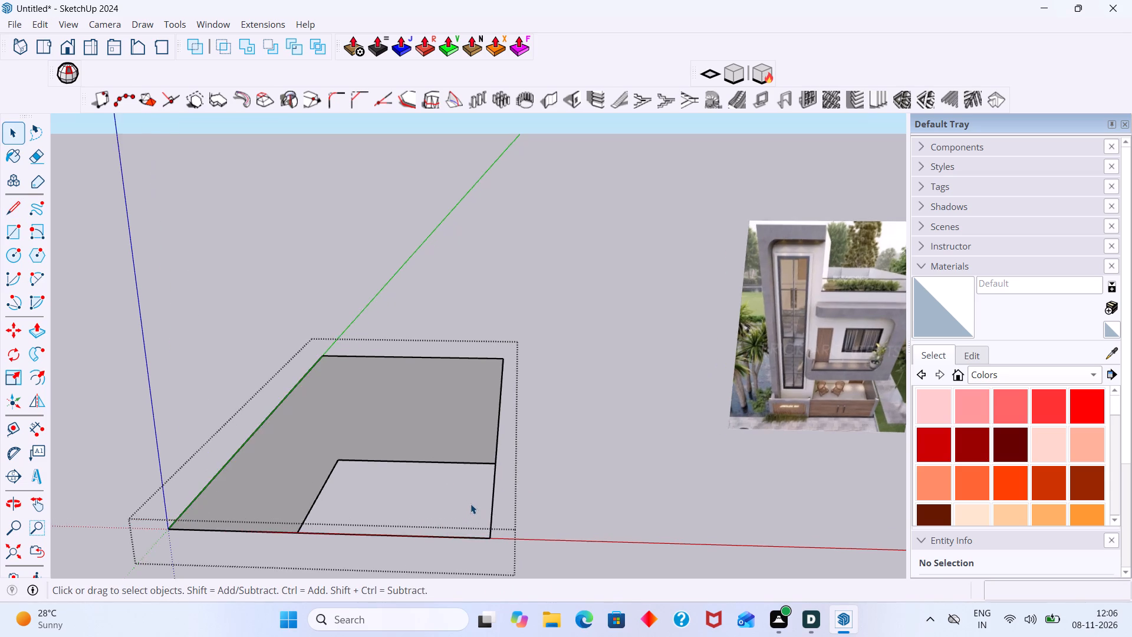
{"action": "scroll", "coordinate": [470, 504], "scroll_direction": "up", "scroll_amount": 1}
{"action": "middle_click_drag", "start_coordinate": [470, 502], "coordinate": [473, 485]}
{"action": "scroll", "coordinate": [474, 486], "scroll_direction": "down", "scroll_amount": 4}
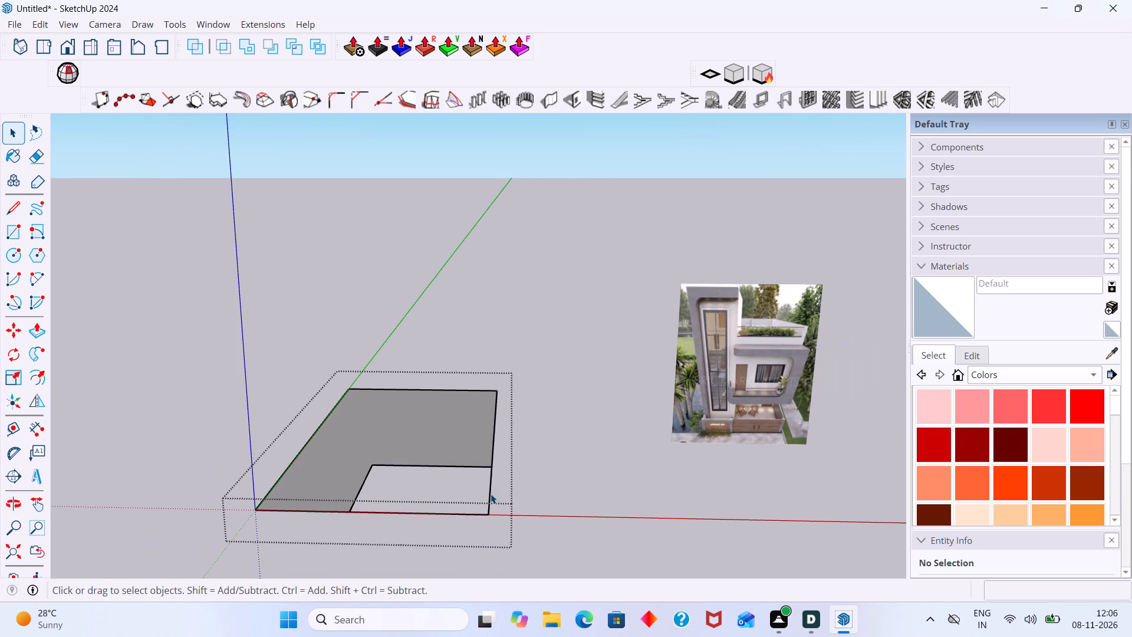
{"action": "middle_click_drag", "start_coordinate": [491, 500], "coordinate": [492, 517]}
{"action": "scroll", "coordinate": [498, 507], "scroll_direction": "up", "scroll_amount": 2}
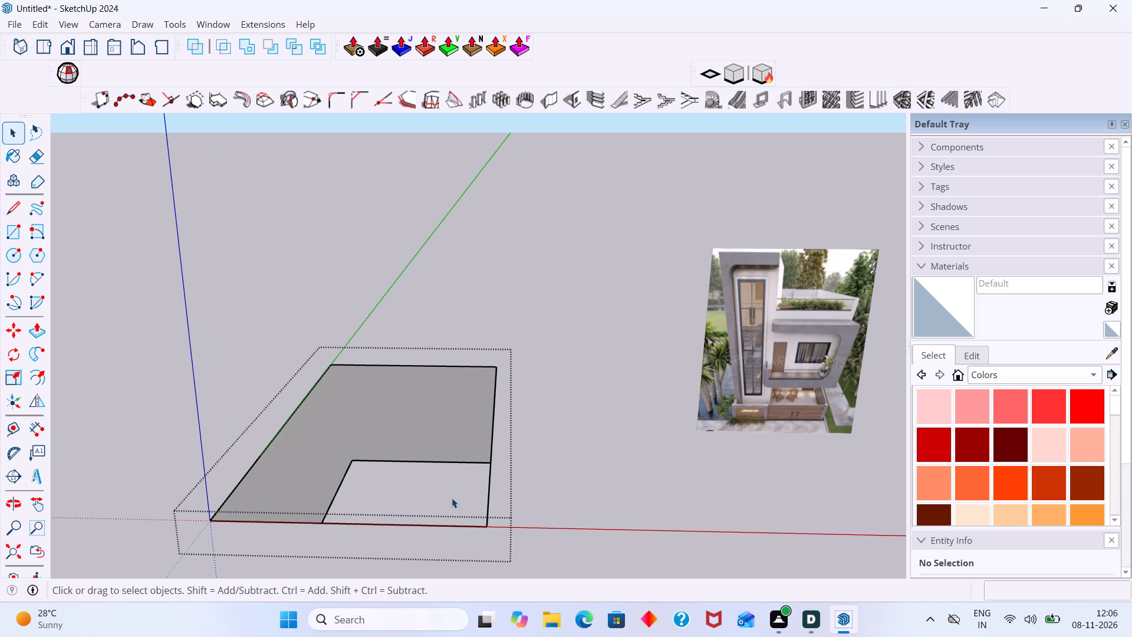
{"action": "triple_click", "coordinate": [394, 432]}
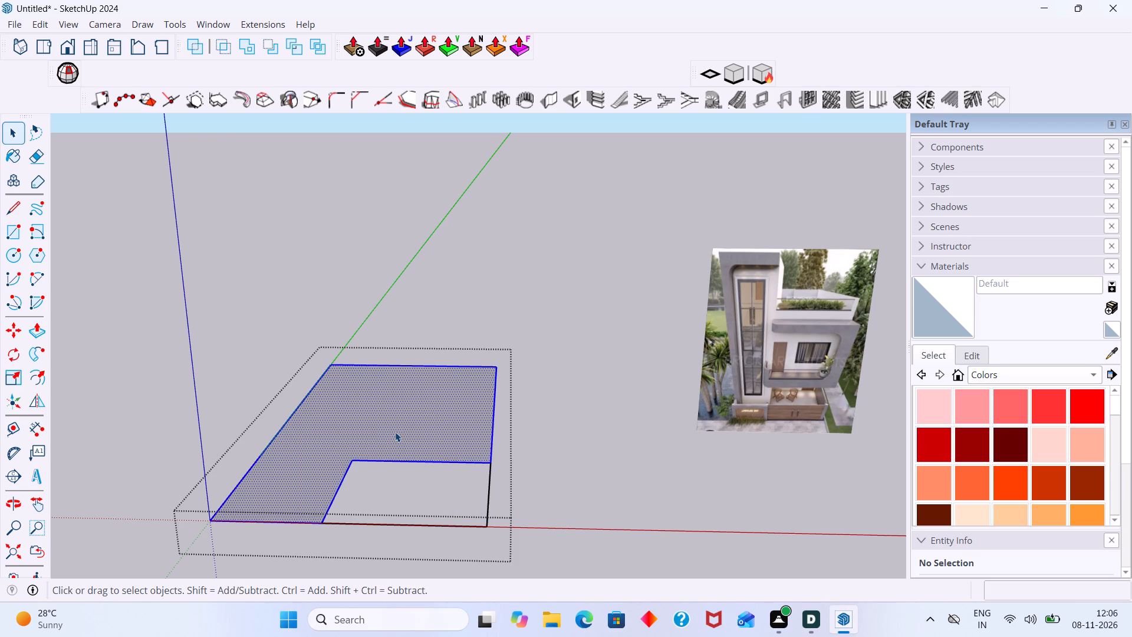
{"action": "left_click", "coordinate": [397, 436]}
{"action": "scroll", "coordinate": [399, 439], "scroll_direction": "up", "scroll_amount": 1}
{"action": "left_click", "coordinate": [399, 439]}
{"action": "left_click", "coordinate": [400, 439]}
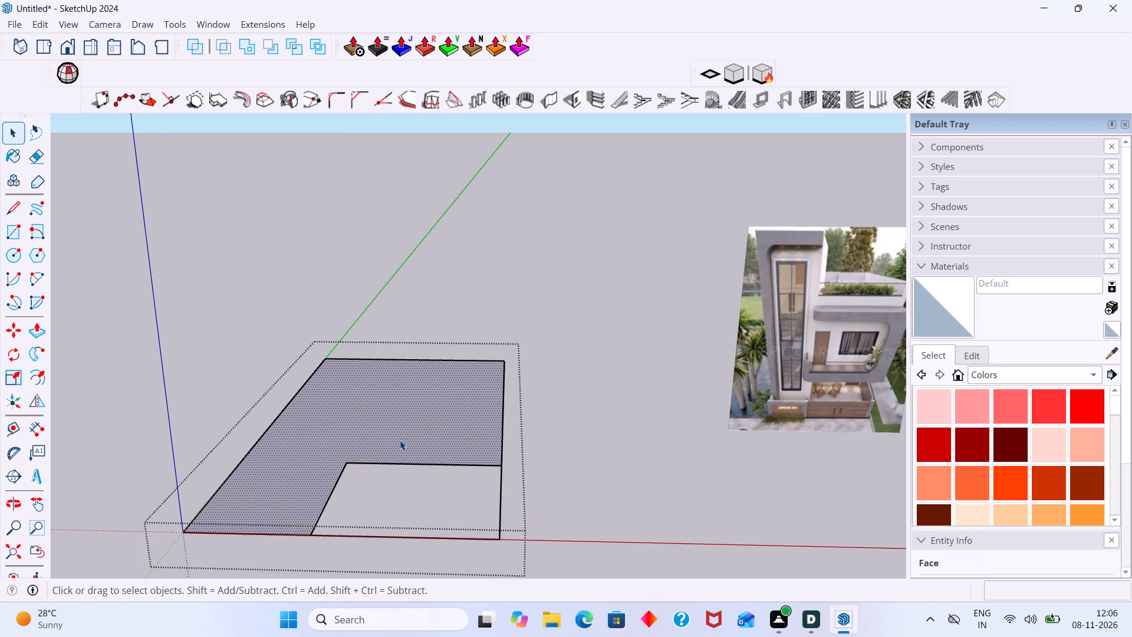
{"action": "key", "text": "f"}
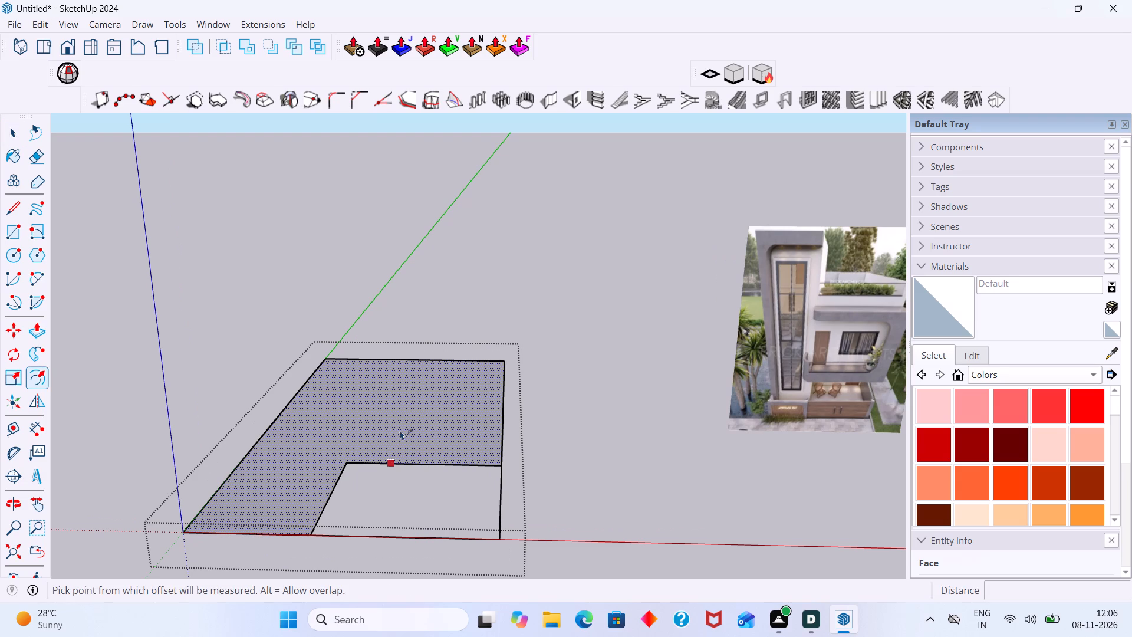
{"action": "left_click", "coordinate": [416, 371]}
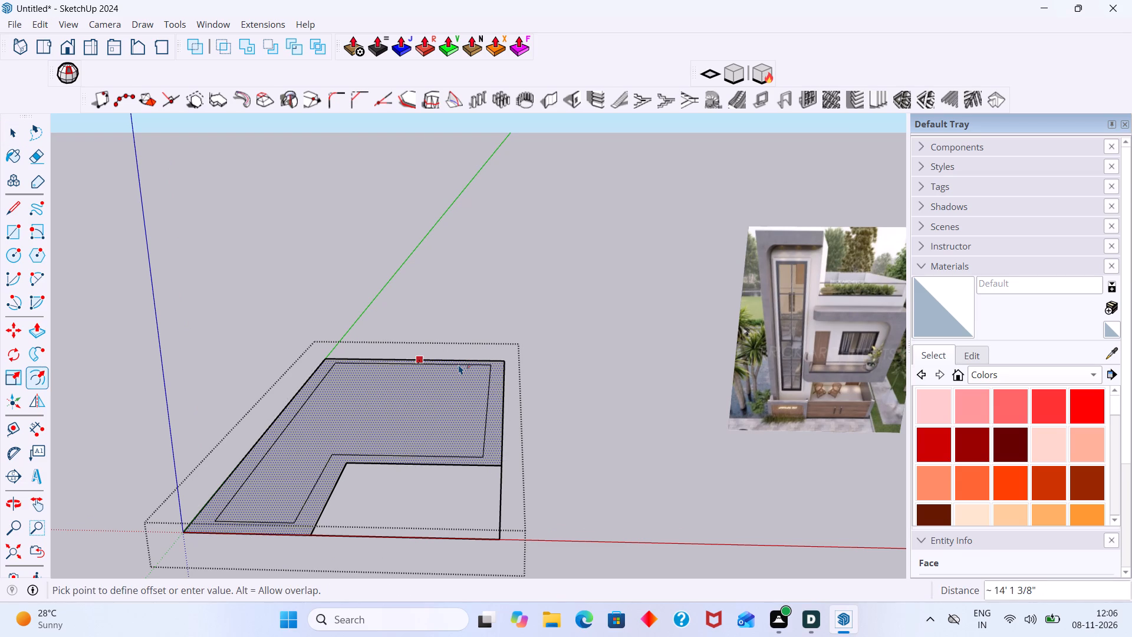
{"action": "key", "text": "9"}
{"action": "key", "text": "shift+quotedbl"}
{"action": "key", "text": "Return"}
{"action": "key", "text": "space"}
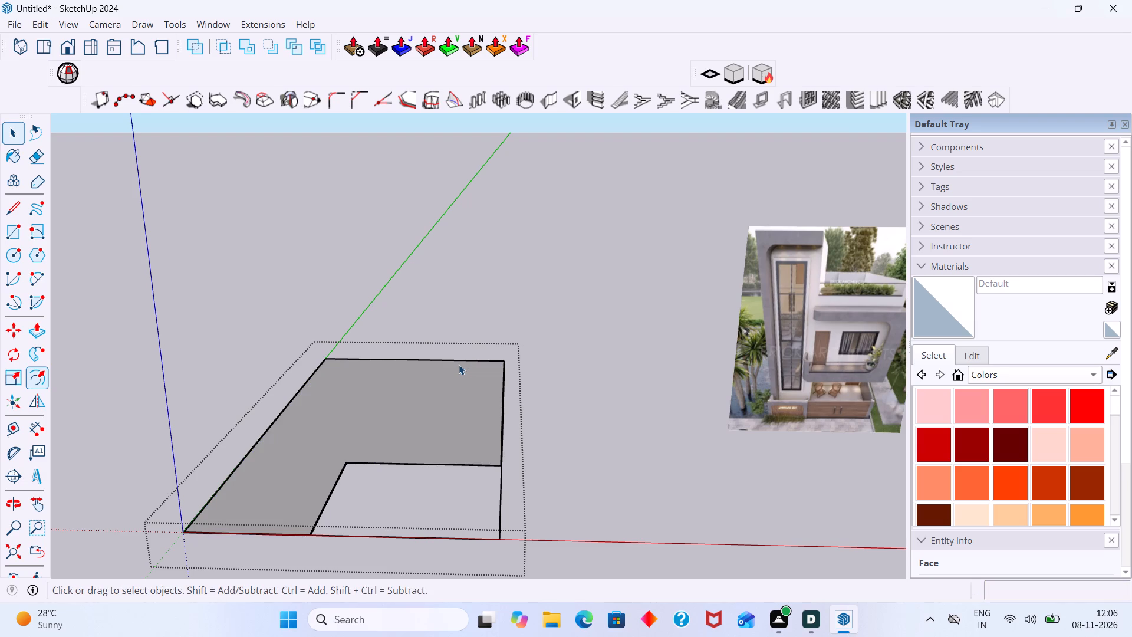
{"action": "scroll", "coordinate": [231, 544], "scroll_direction": "up", "scroll_amount": 9}
{"action": "scroll", "coordinate": [370, 497], "scroll_direction": "up", "scroll_amount": 1}
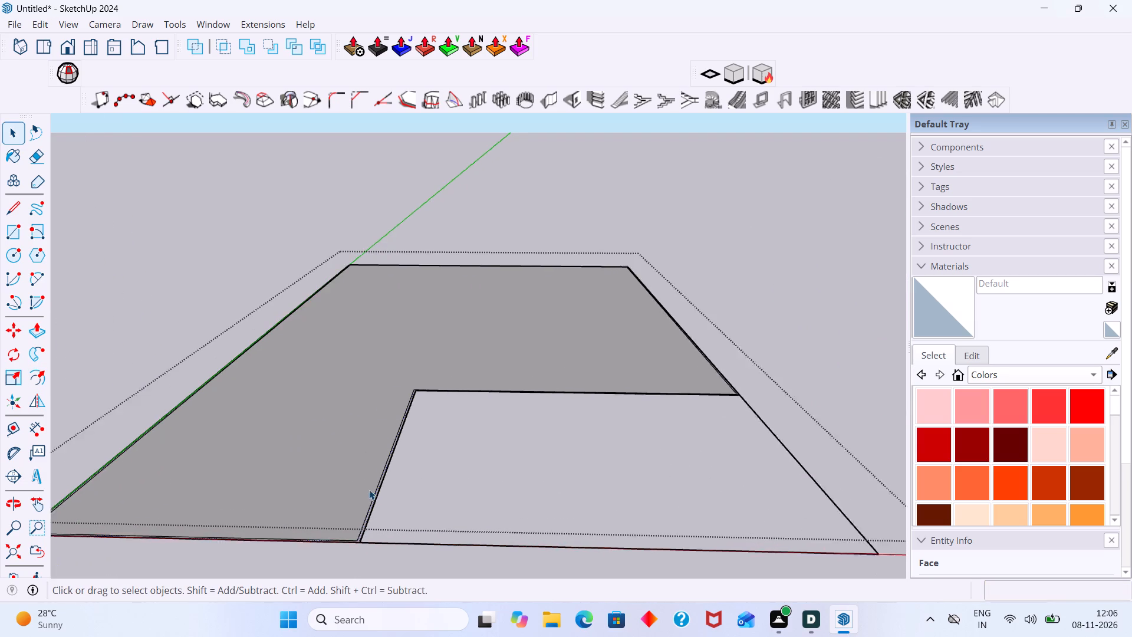
Examine the offset wall outline along the L-shaped base's edges and inner corner.
{"action": "scroll", "coordinate": [369, 490], "scroll_direction": "up", "scroll_amount": 1}
{"action": "scroll", "coordinate": [419, 445], "scroll_direction": "up", "scroll_amount": 2}
{"action": "scroll", "coordinate": [462, 419], "scroll_direction": "down", "scroll_amount": 5}
{"action": "middle_click_drag", "start_coordinate": [453, 418], "coordinate": [452, 485]}
{"action": "scroll", "coordinate": [430, 445], "scroll_direction": "up", "scroll_amount": 6}
{"action": "scroll", "coordinate": [468, 405], "scroll_direction": "down", "scroll_amount": 4}
{"action": "scroll", "coordinate": [464, 406], "scroll_direction": "up", "scroll_amount": 14}
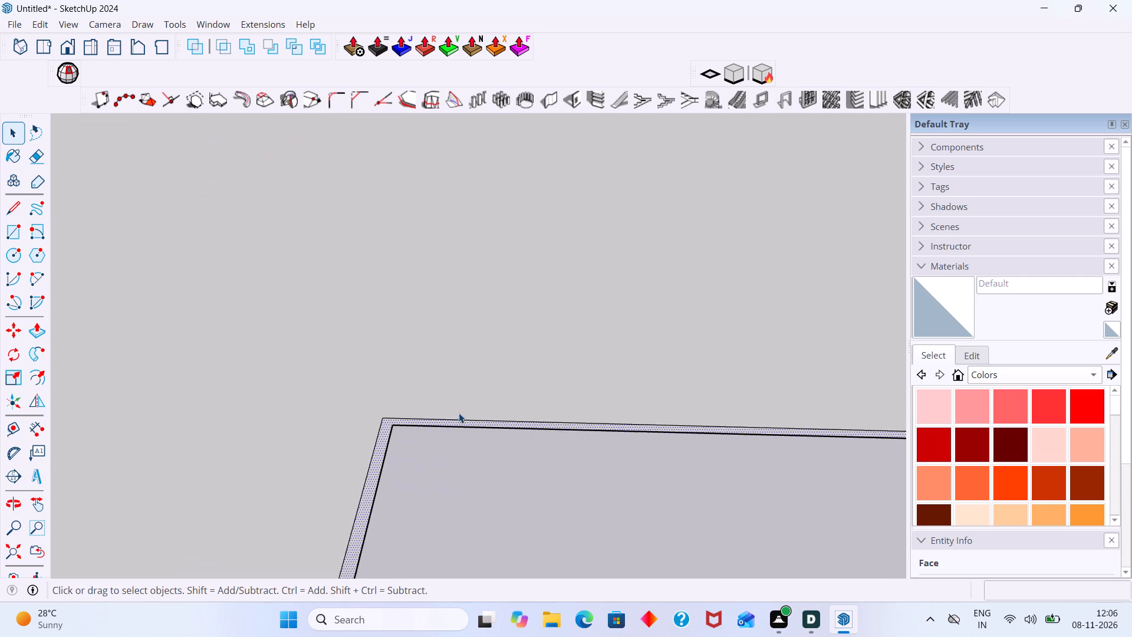
{"action": "scroll", "coordinate": [459, 413], "scroll_direction": "up", "scroll_amount": 6}
{"action": "scroll", "coordinate": [449, 422], "scroll_direction": "down", "scroll_amount": 2}
{"action": "scroll", "coordinate": [450, 428], "scroll_direction": "down", "scroll_amount": 19}
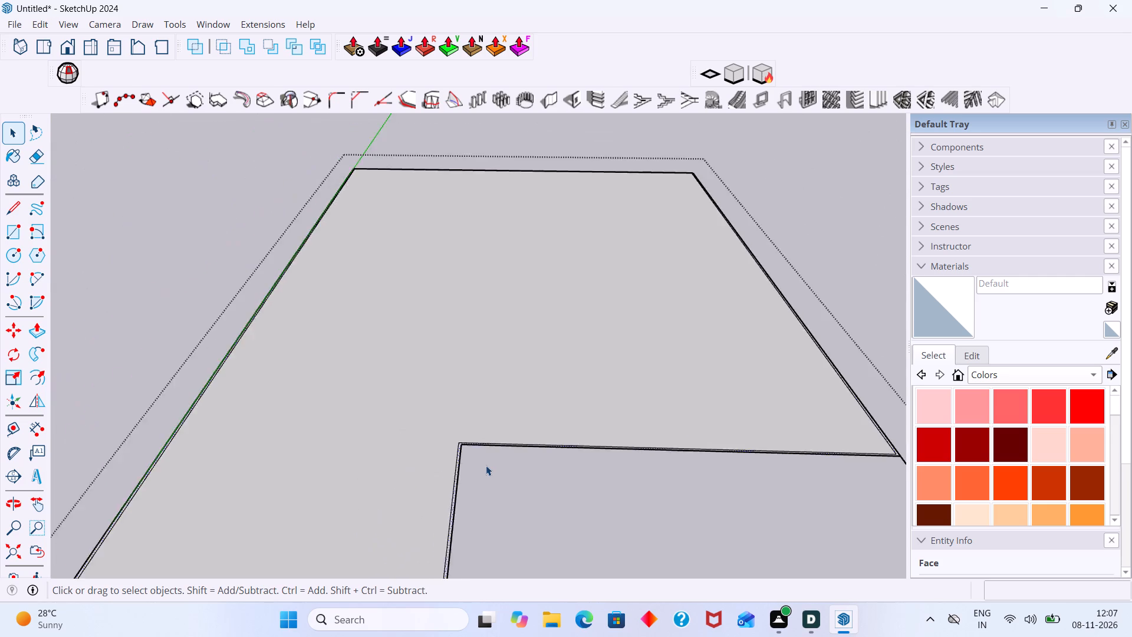
{"action": "scroll", "coordinate": [486, 465], "scroll_direction": "down", "scroll_amount": 3}
{"action": "middle_click_drag", "start_coordinate": [489, 482], "coordinate": [449, 446]}
{"action": "scroll", "coordinate": [402, 405], "scroll_direction": "up", "scroll_amount": 3}
{"action": "middle_click_drag", "start_coordinate": [399, 404], "coordinate": [439, 478]}
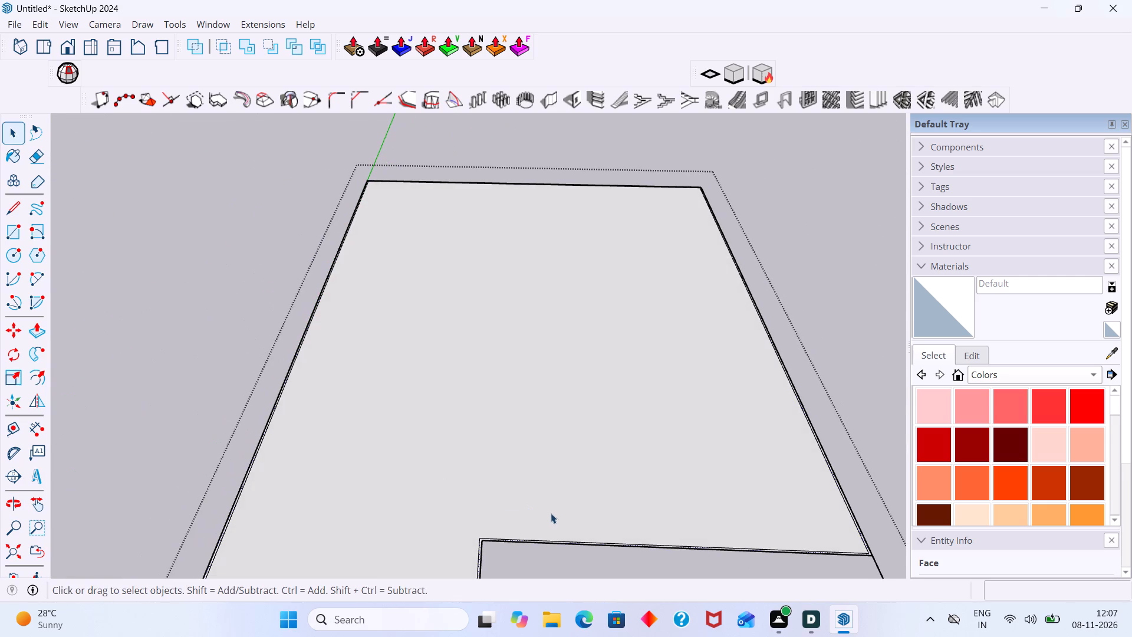
{"action": "middle_click_drag", "start_coordinate": [548, 501], "coordinate": [475, 376], "text": "shift"}
{"action": "scroll", "coordinate": [434, 473], "scroll_direction": "up", "scroll_amount": 5}
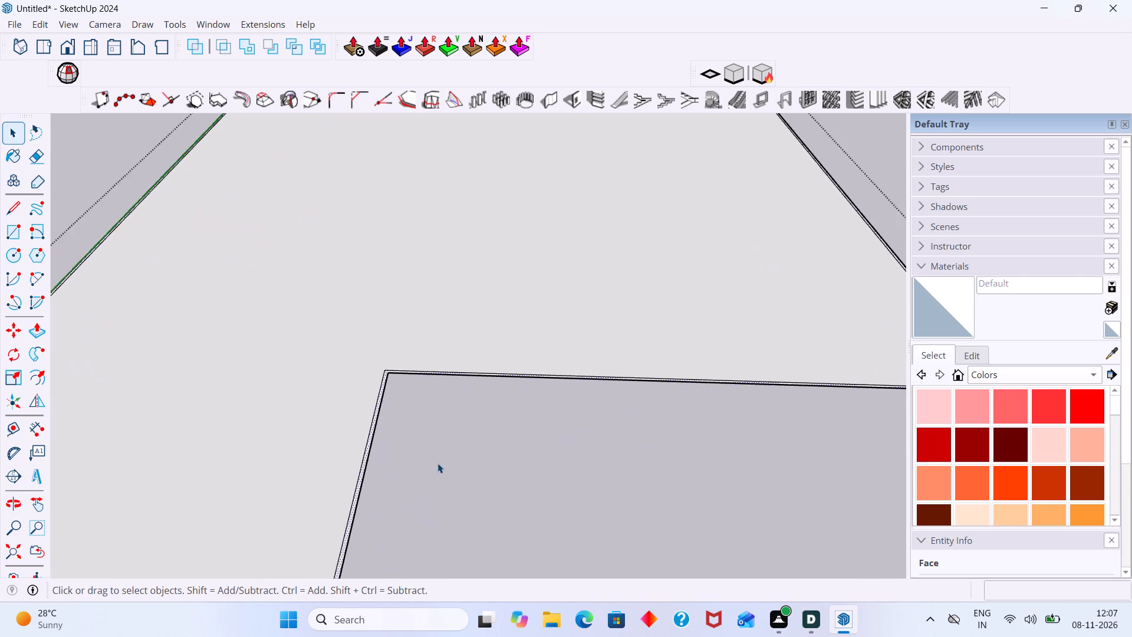
{"action": "scroll", "coordinate": [437, 463], "scroll_direction": "down", "scroll_amount": 16}
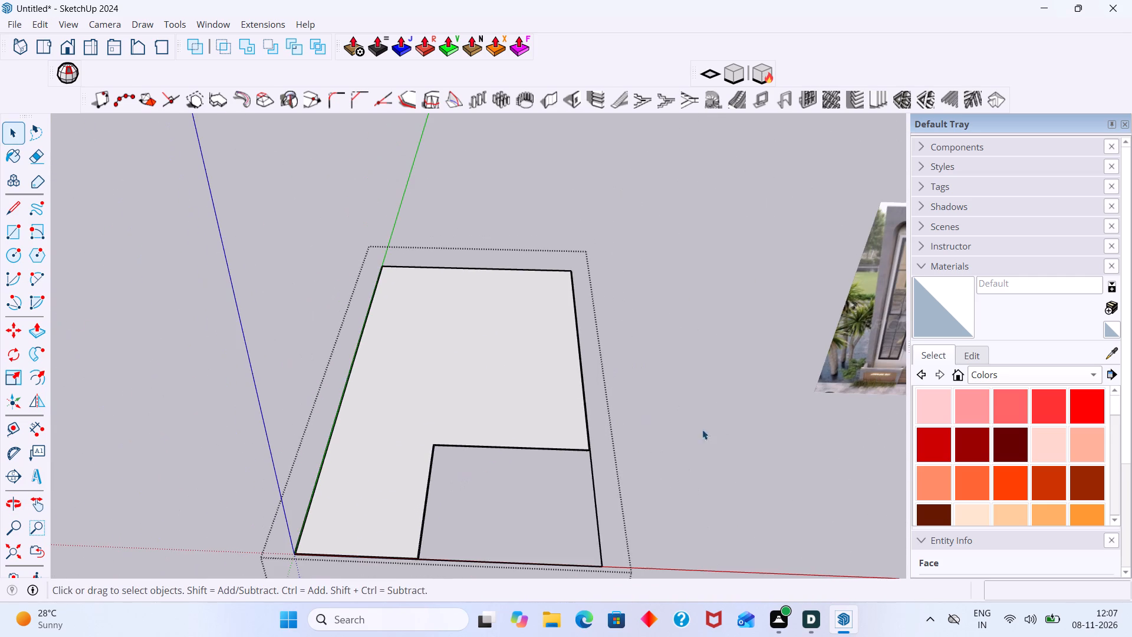
Move the house reference image by its lower corner so that it stands closer beside the L-shaped base.
{"action": "left_click", "coordinate": [857, 363]}
{"action": "left_click", "coordinate": [848, 367]}
{"action": "key", "text": "m"}
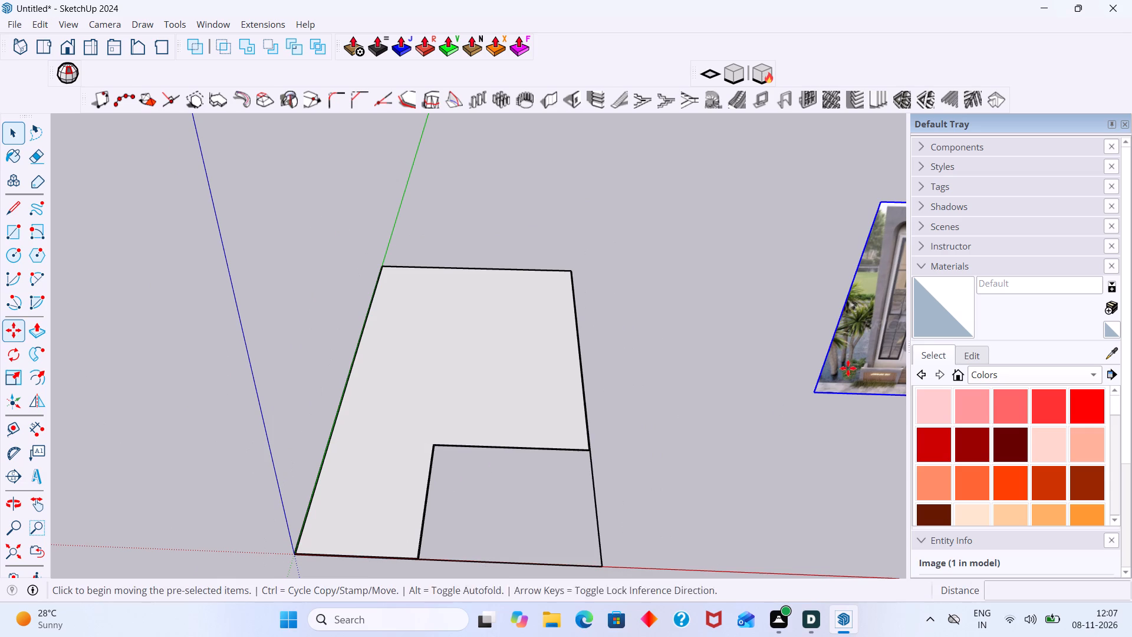
{"action": "left_click", "coordinate": [815, 392]}
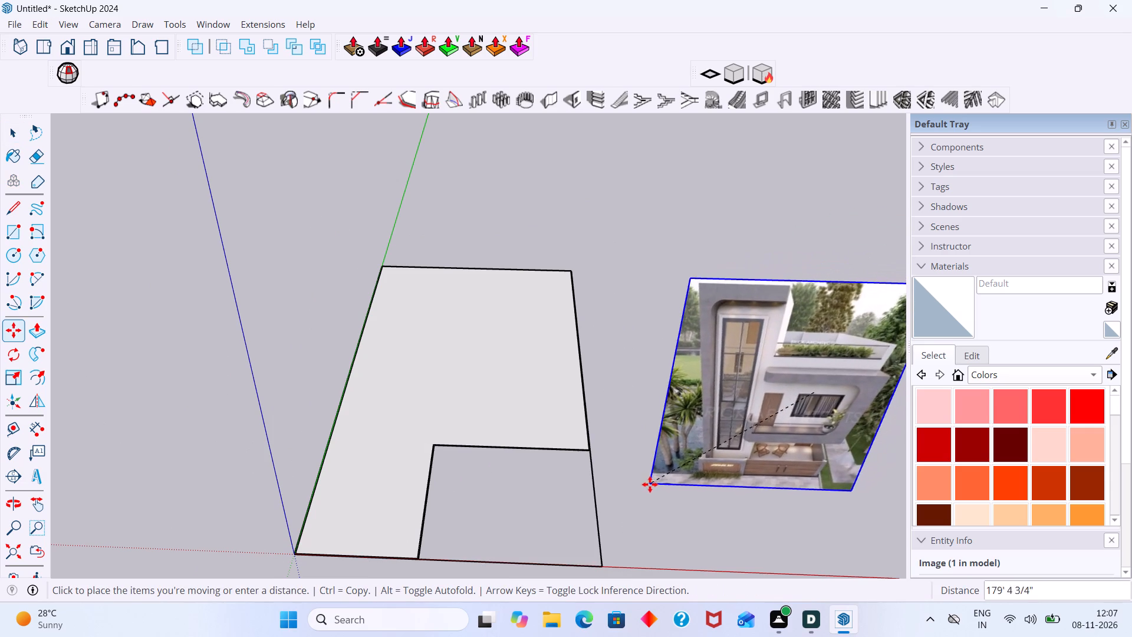
{"action": "left_click", "coordinate": [642, 487]}
{"action": "middle_click_drag", "start_coordinate": [720, 481], "coordinate": [702, 431]}
{"action": "middle_click_drag", "start_coordinate": [699, 435], "coordinate": [631, 428], "text": "shift"}
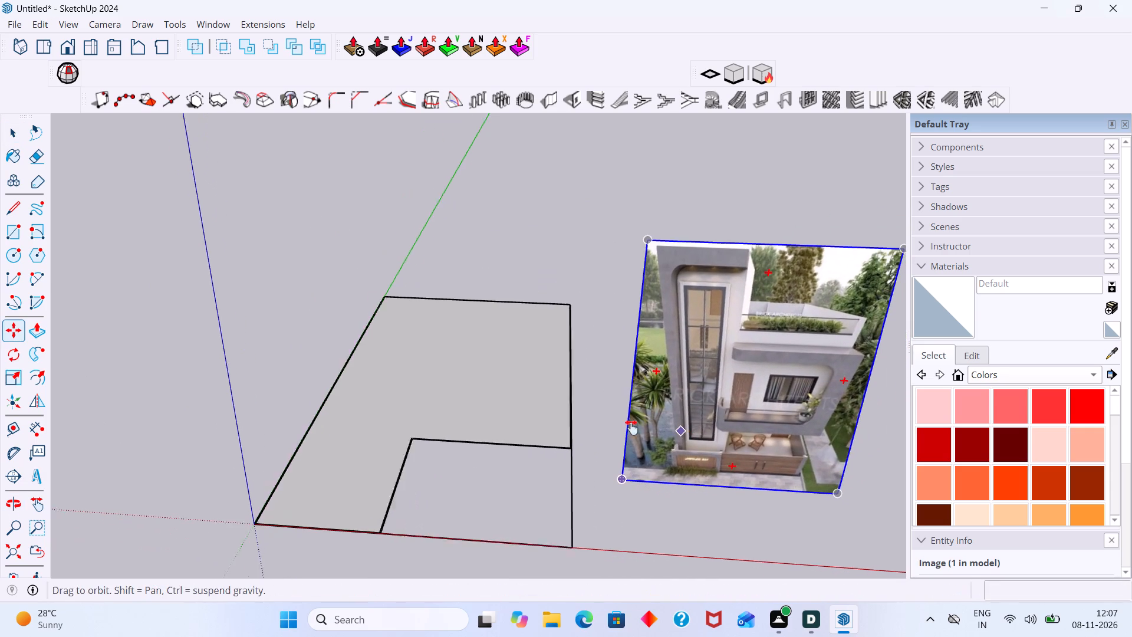
{"action": "middle_click_drag", "start_coordinate": [631, 428], "coordinate": [562, 428], "text": "shift"}
{"action": "scroll", "coordinate": [650, 415], "scroll_direction": "up", "scroll_amount": 4}
{"action": "key", "text": "space"}
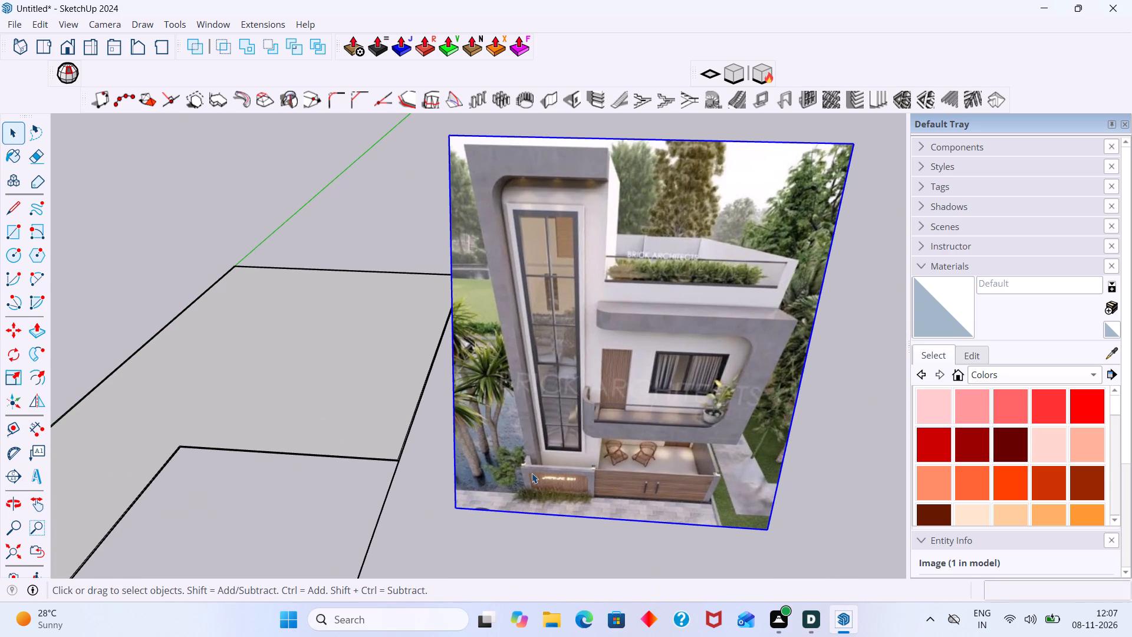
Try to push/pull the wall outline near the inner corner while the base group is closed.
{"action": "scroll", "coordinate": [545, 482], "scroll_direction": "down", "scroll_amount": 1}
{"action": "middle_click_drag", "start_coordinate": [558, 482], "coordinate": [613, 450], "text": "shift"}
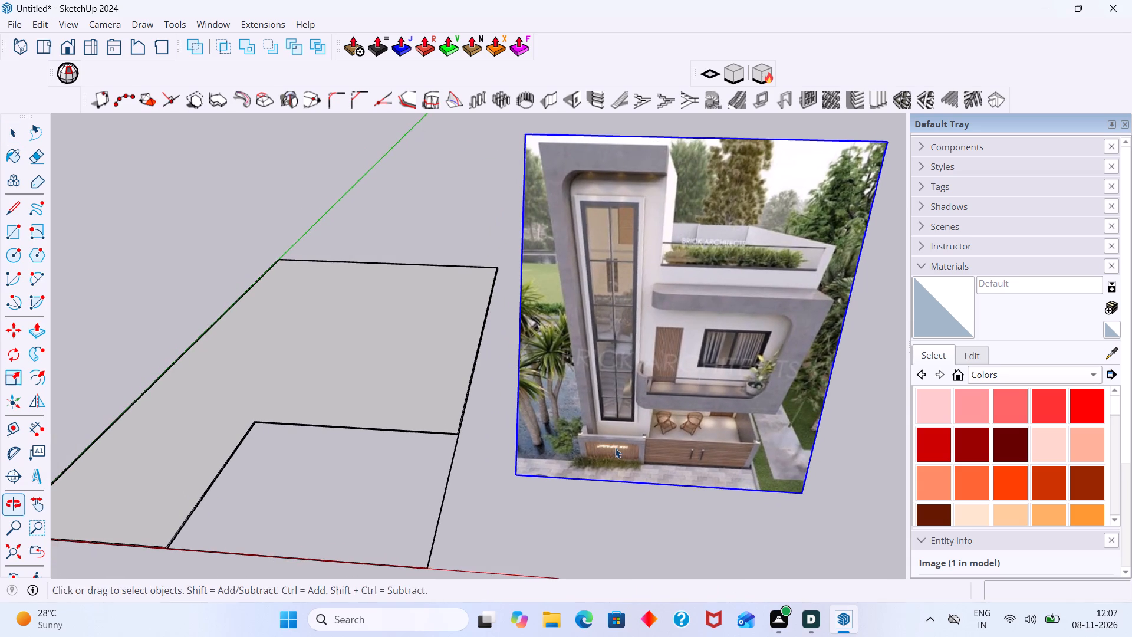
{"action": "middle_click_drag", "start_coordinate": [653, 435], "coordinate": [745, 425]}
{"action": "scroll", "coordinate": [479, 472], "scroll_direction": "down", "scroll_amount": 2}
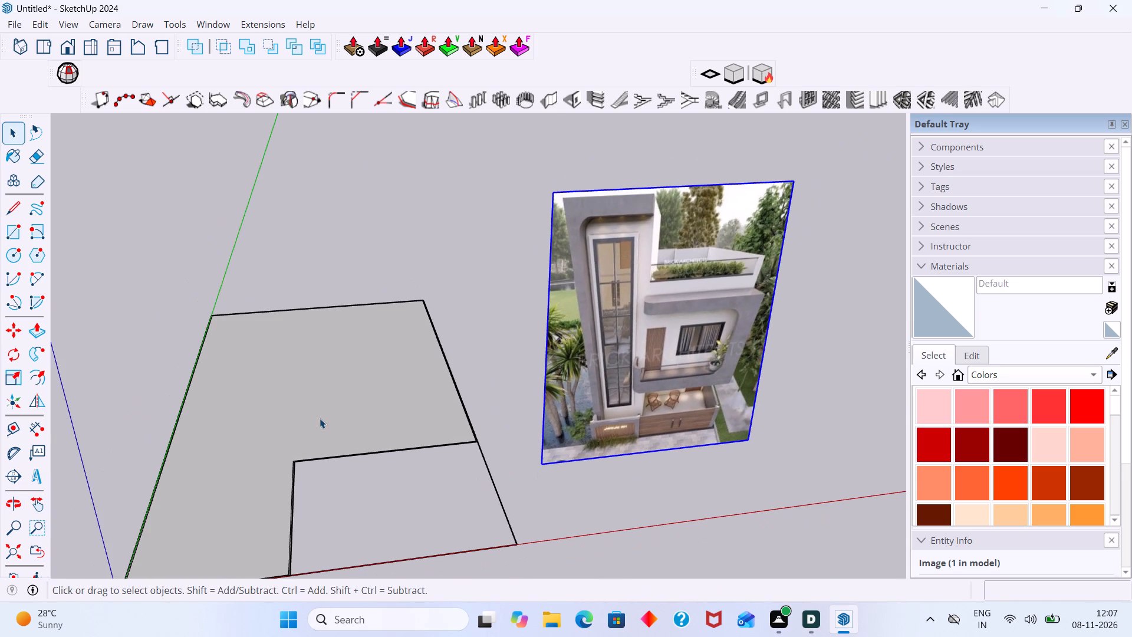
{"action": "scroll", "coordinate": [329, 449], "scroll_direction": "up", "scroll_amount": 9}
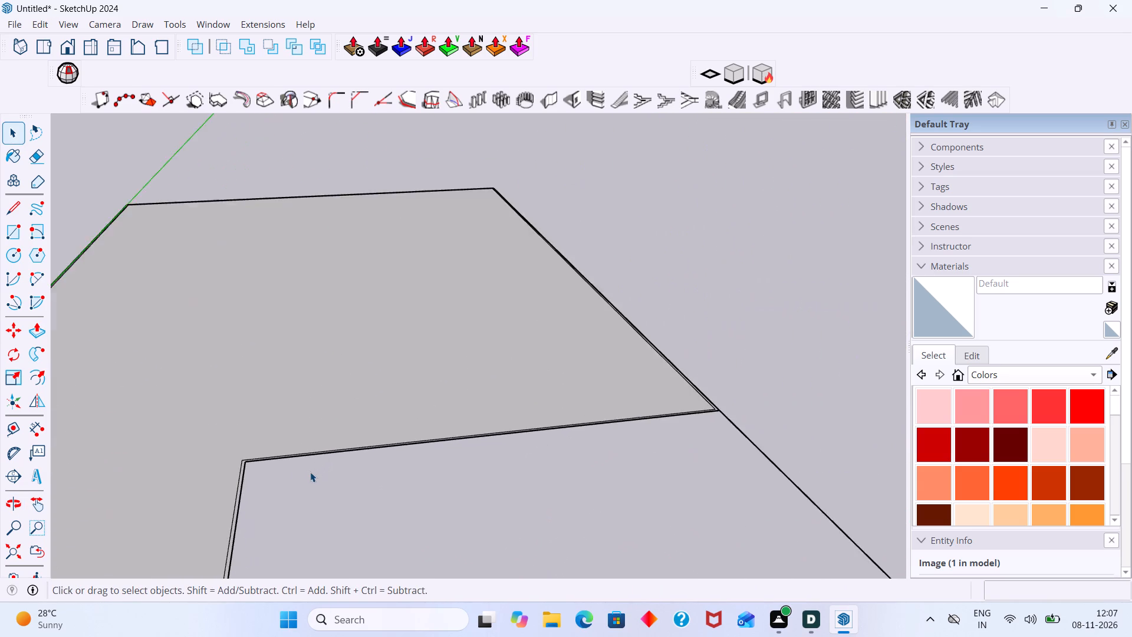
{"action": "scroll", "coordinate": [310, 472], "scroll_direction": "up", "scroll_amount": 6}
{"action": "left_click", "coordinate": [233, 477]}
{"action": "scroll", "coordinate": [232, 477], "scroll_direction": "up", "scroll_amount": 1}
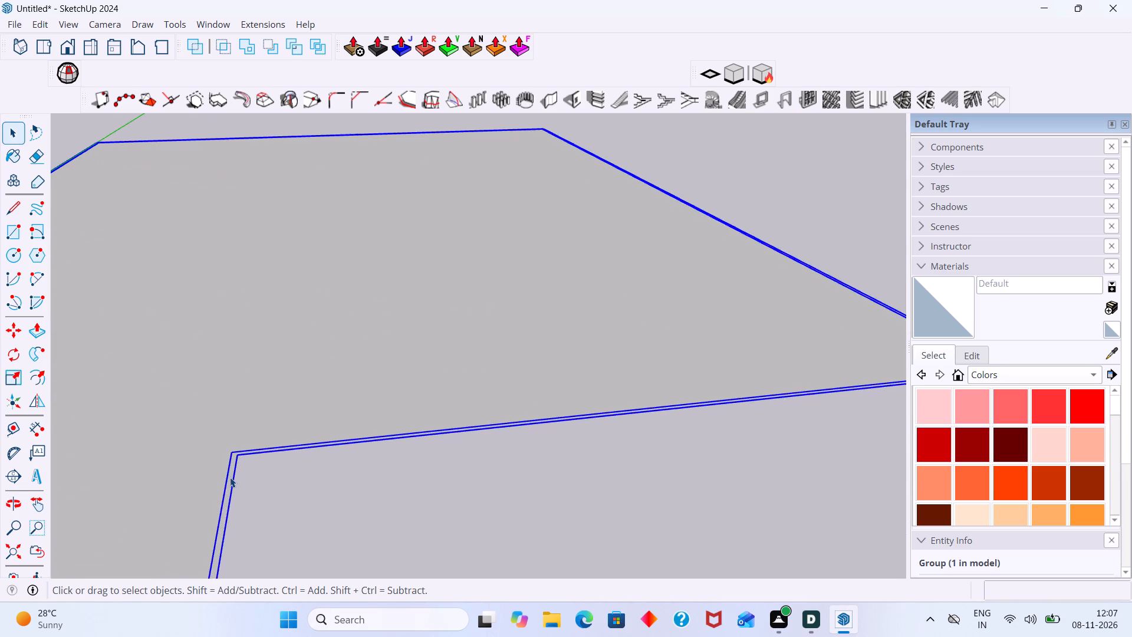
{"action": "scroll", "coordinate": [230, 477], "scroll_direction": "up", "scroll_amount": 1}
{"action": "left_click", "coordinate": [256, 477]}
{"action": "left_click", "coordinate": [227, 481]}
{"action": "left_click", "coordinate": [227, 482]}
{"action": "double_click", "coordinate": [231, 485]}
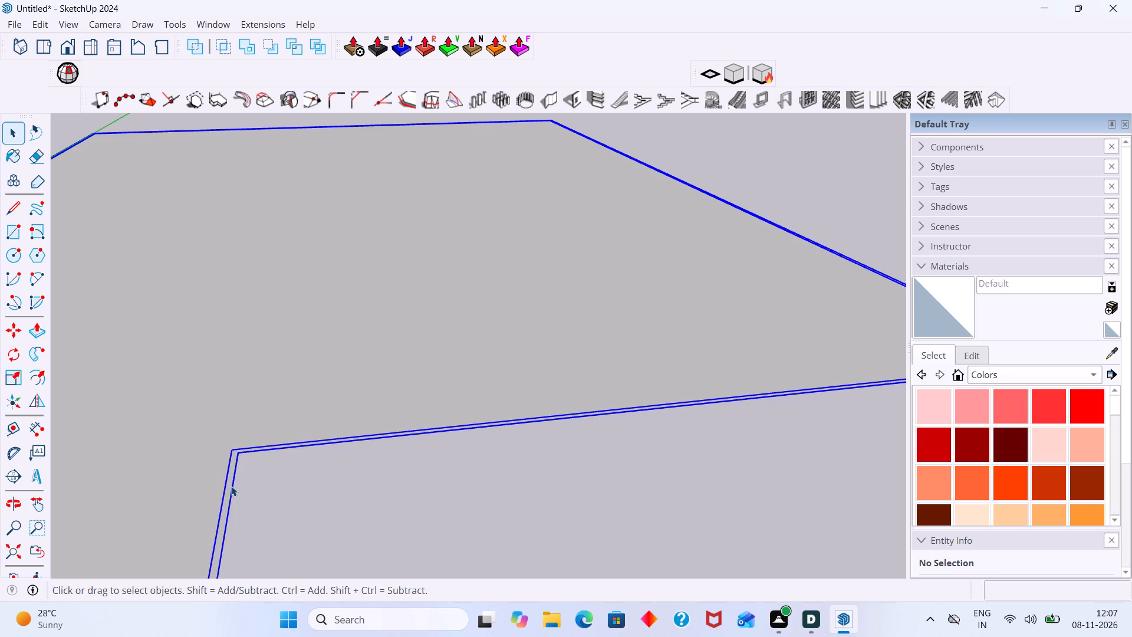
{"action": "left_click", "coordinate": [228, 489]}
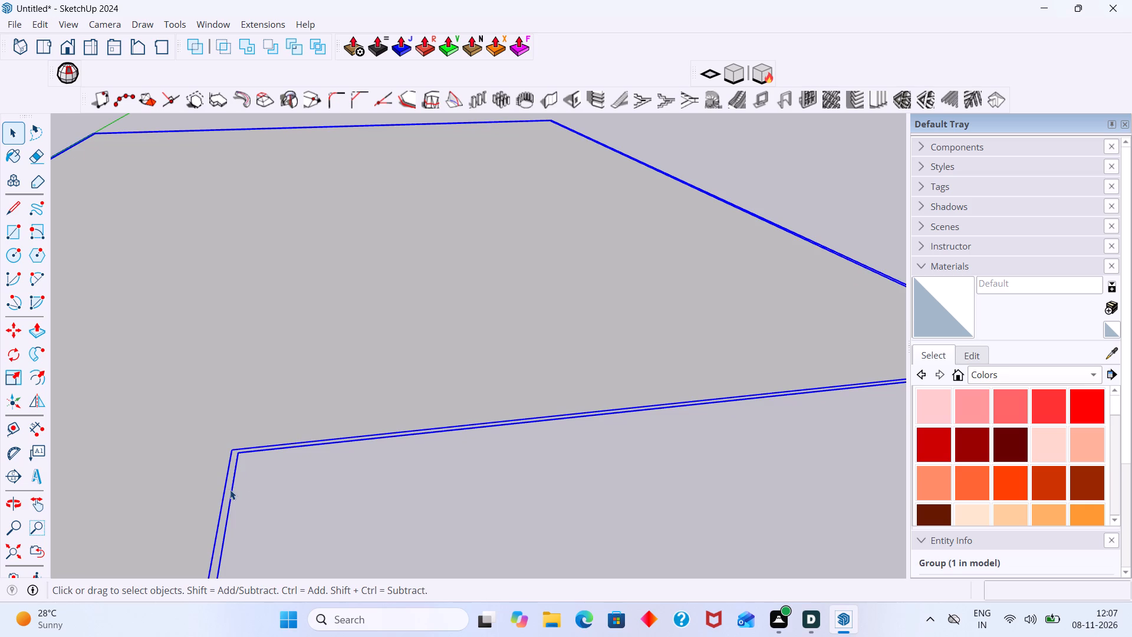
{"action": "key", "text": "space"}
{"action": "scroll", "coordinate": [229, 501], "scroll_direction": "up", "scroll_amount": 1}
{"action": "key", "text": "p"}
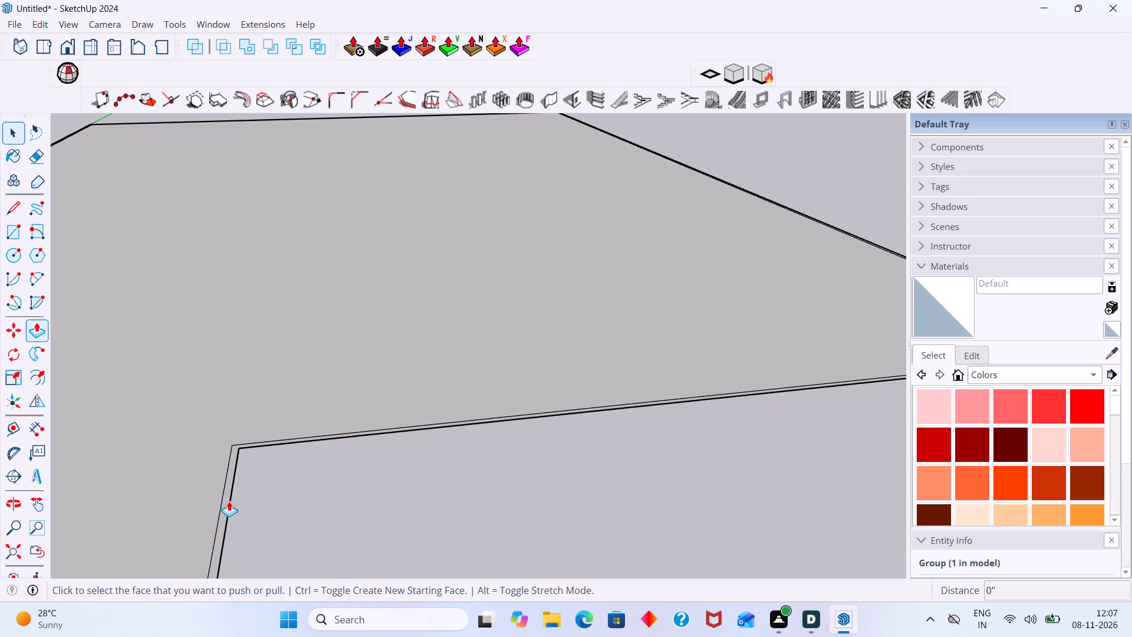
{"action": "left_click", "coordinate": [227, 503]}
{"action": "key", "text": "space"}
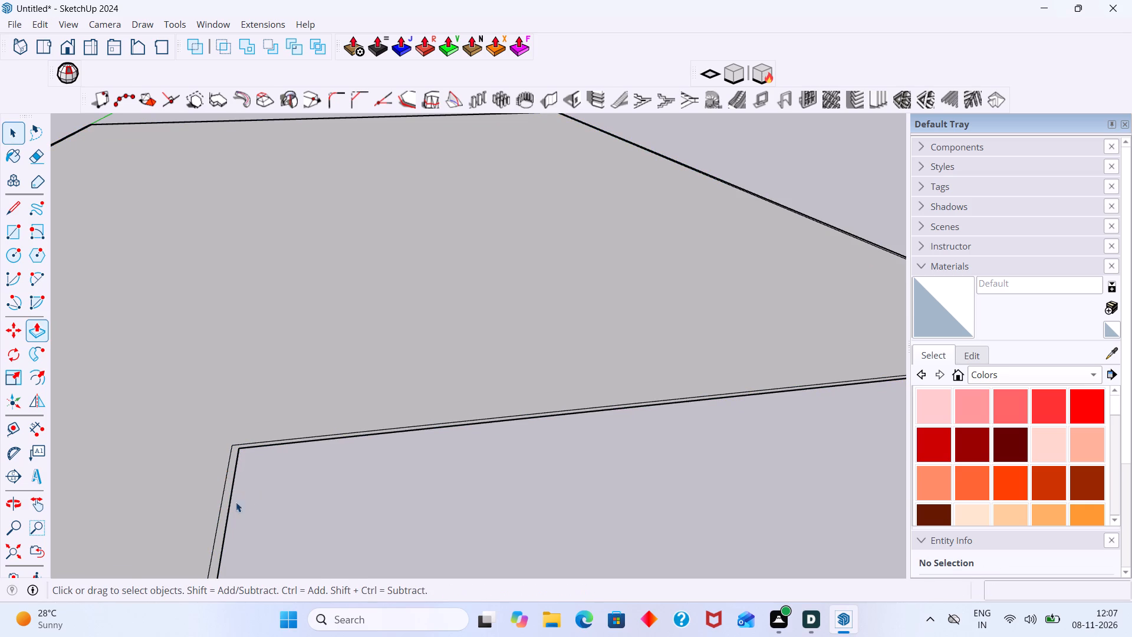
Open the base group and push/pull the 9" wall outline face up by 10'.
{"action": "scroll", "coordinate": [225, 508], "scroll_direction": "up", "scroll_amount": 8}
{"action": "left_click", "coordinate": [221, 499]}
{"action": "double_click", "coordinate": [226, 499]}
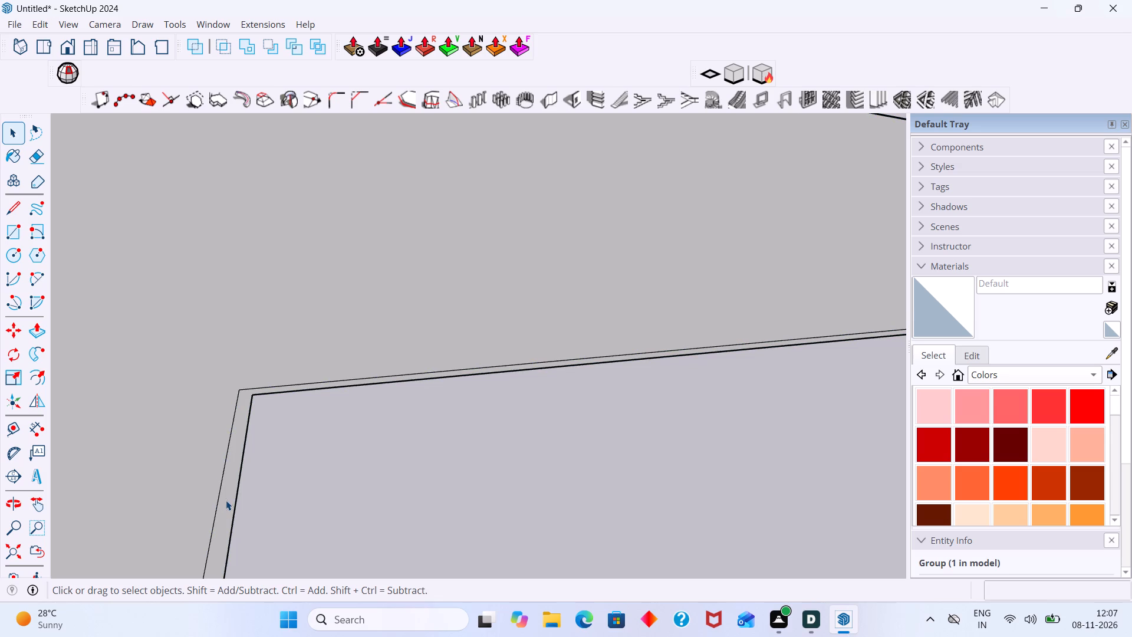
{"action": "left_click", "coordinate": [226, 503]}
{"action": "key", "text": "p"}
{"action": "left_click", "coordinate": [226, 504]}
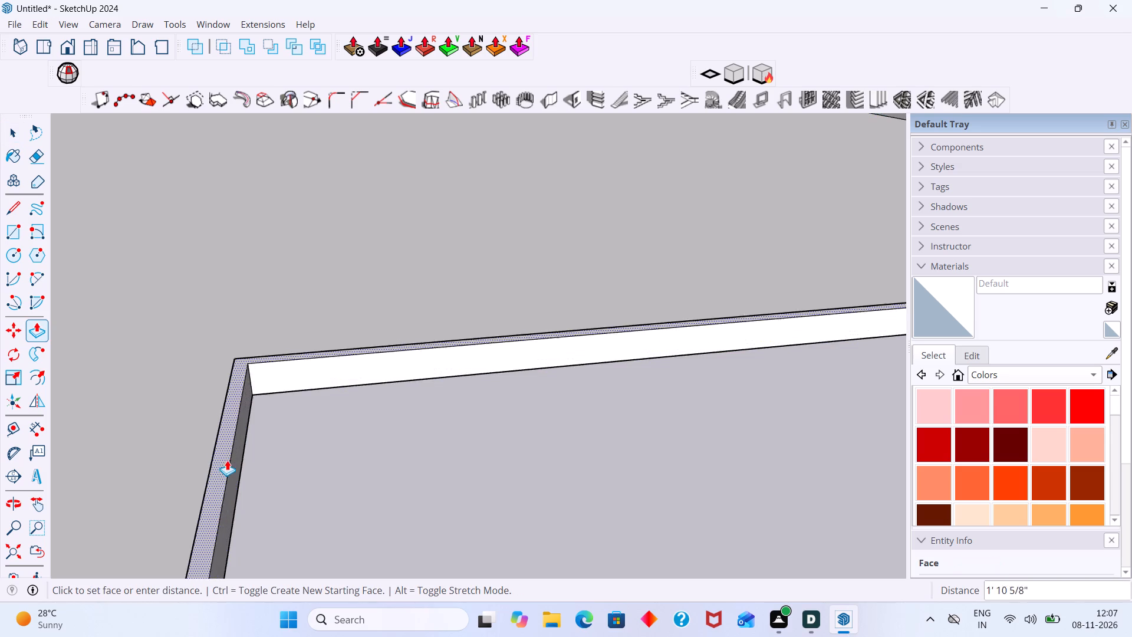
{"action": "scroll", "coordinate": [229, 453], "scroll_direction": "down", "scroll_amount": 8}
{"action": "scroll", "coordinate": [257, 409], "scroll_direction": "down", "scroll_amount": 7}
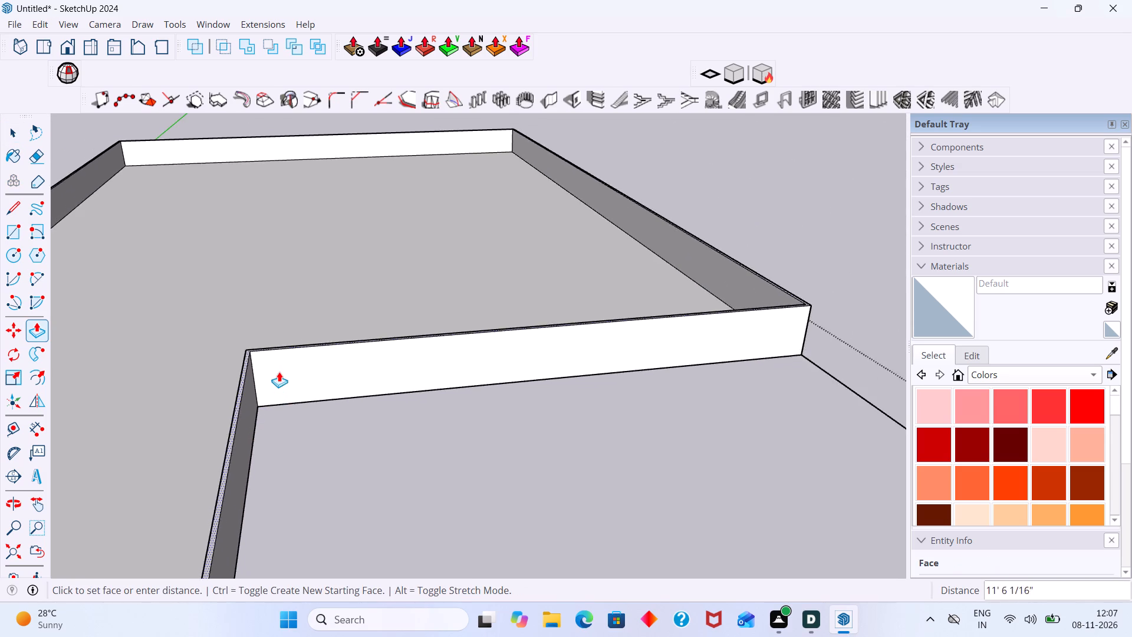
{"action": "scroll", "coordinate": [277, 366], "scroll_direction": "down", "scroll_amount": 8}
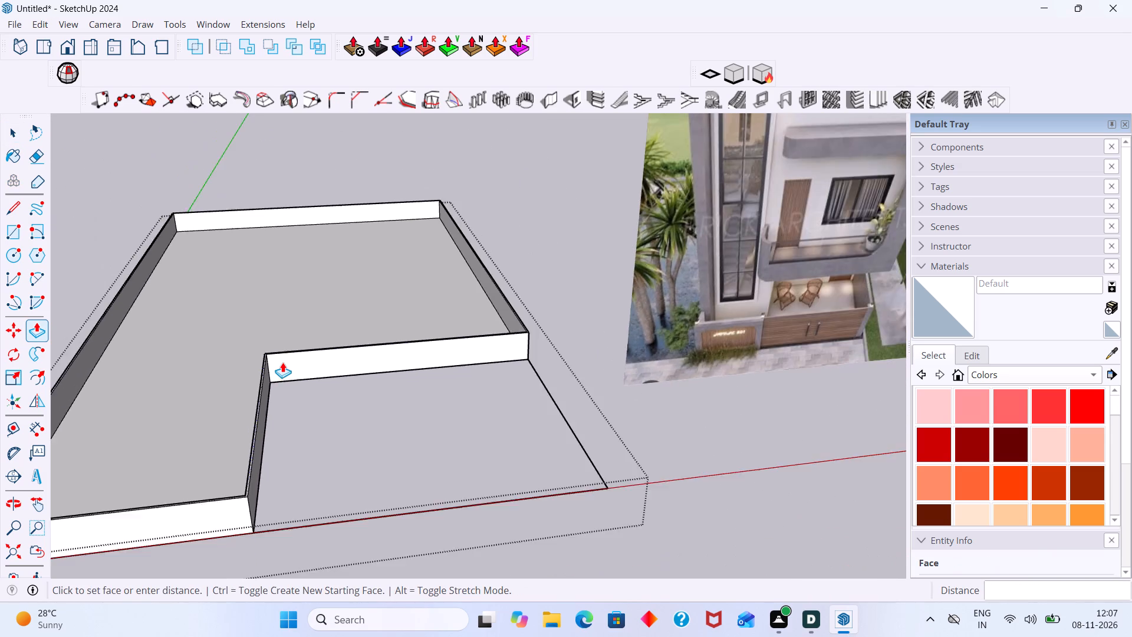
{"action": "scroll", "coordinate": [282, 362], "scroll_direction": "down", "scroll_amount": 5}
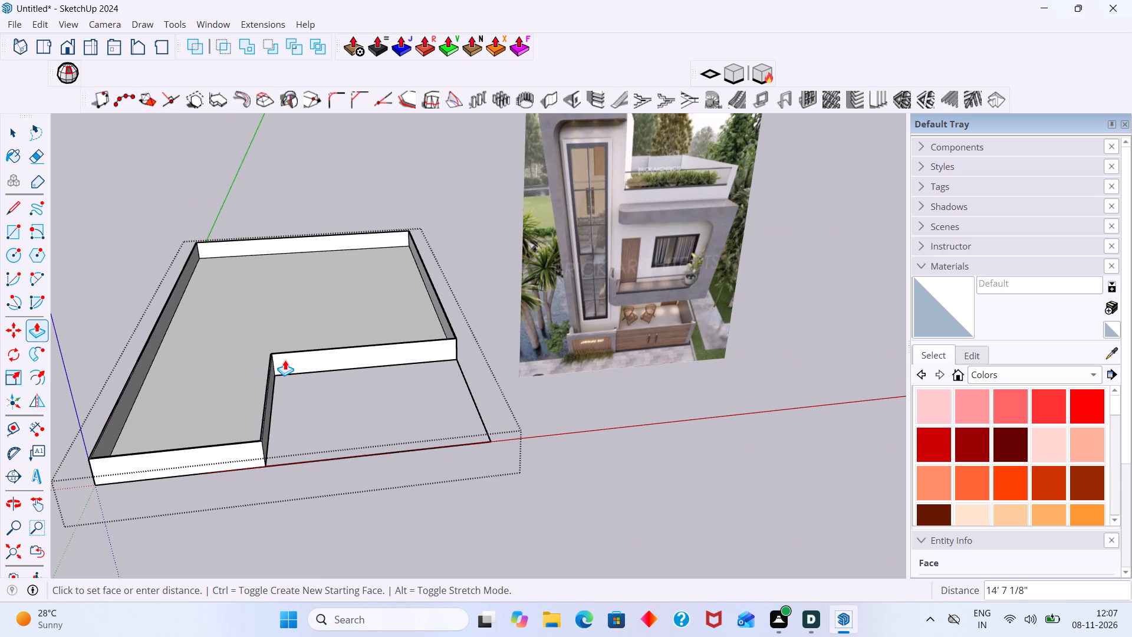
{"action": "type", "text": "10'"}
{"action": "key", "text": "Return"}
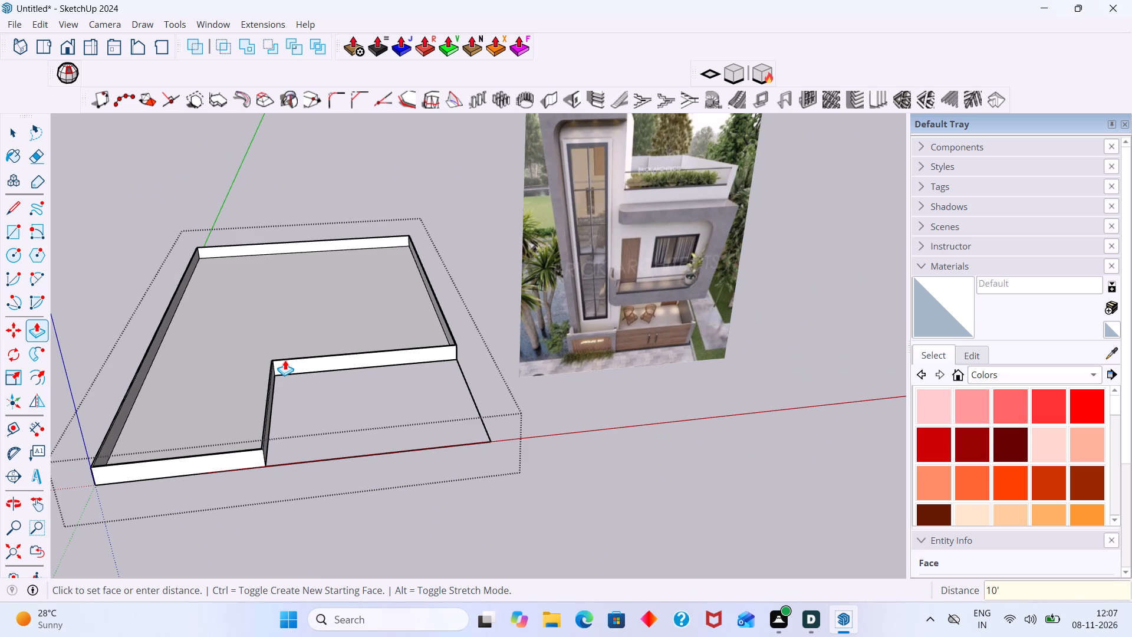
{"action": "key", "text": "space"}
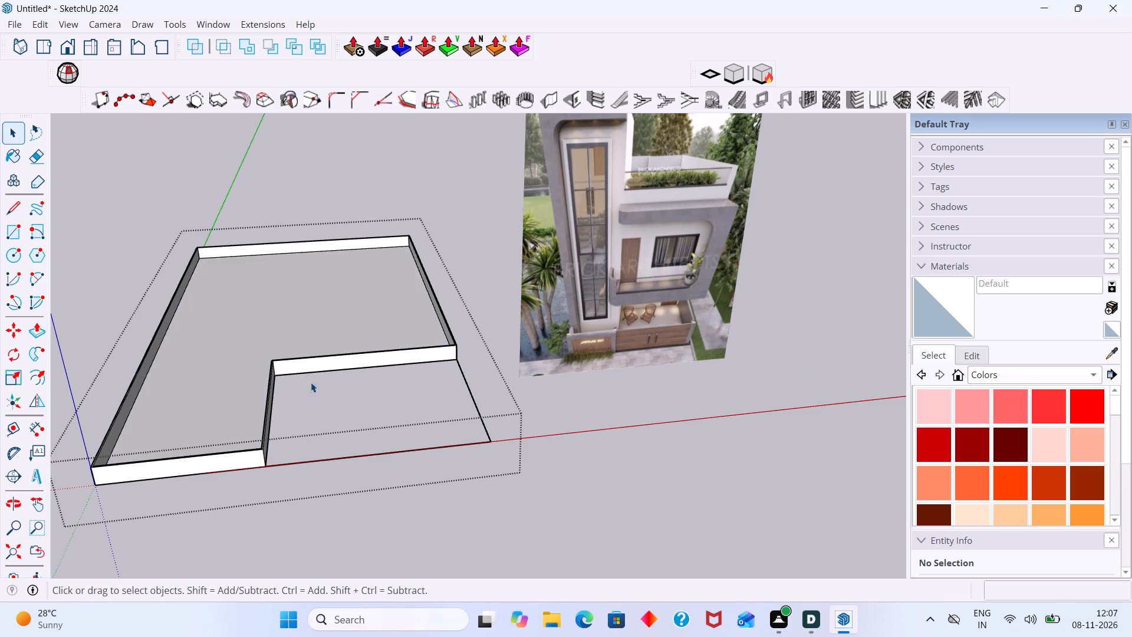
Measure the wall's height at the front corner beside the cut-out with the Tape Measure.
{"action": "middle_click_drag", "start_coordinate": [303, 372], "coordinate": [247, 303]}
{"action": "scroll", "coordinate": [154, 404], "scroll_direction": "up", "scroll_amount": 9}
{"action": "middle_click_drag", "start_coordinate": [222, 363], "coordinate": [274, 353]}
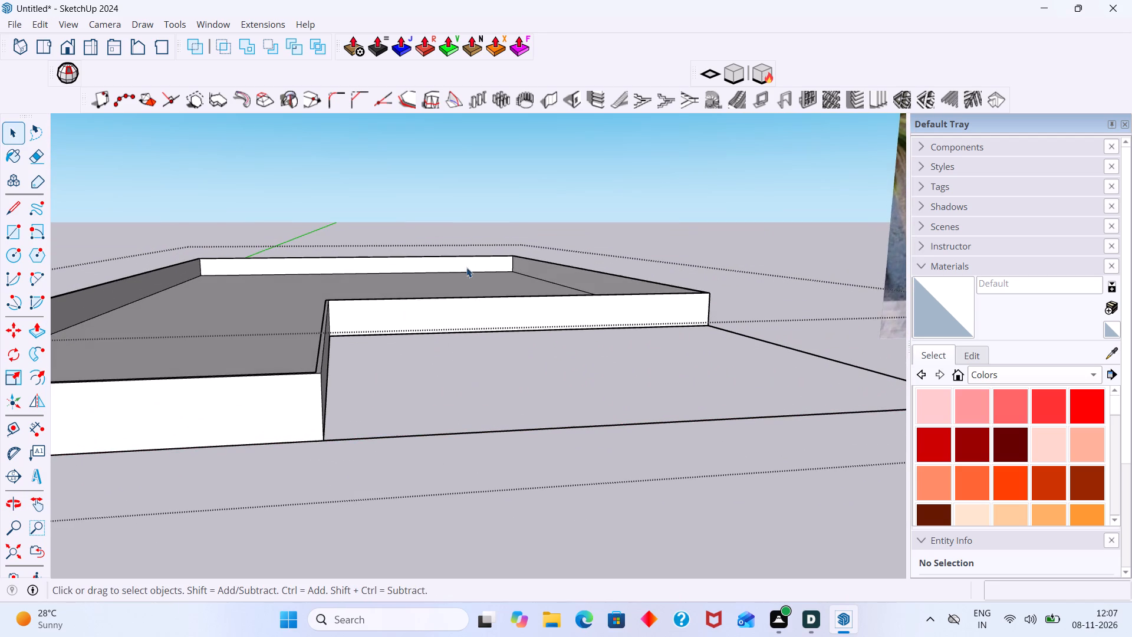
{"action": "key", "text": "t"}
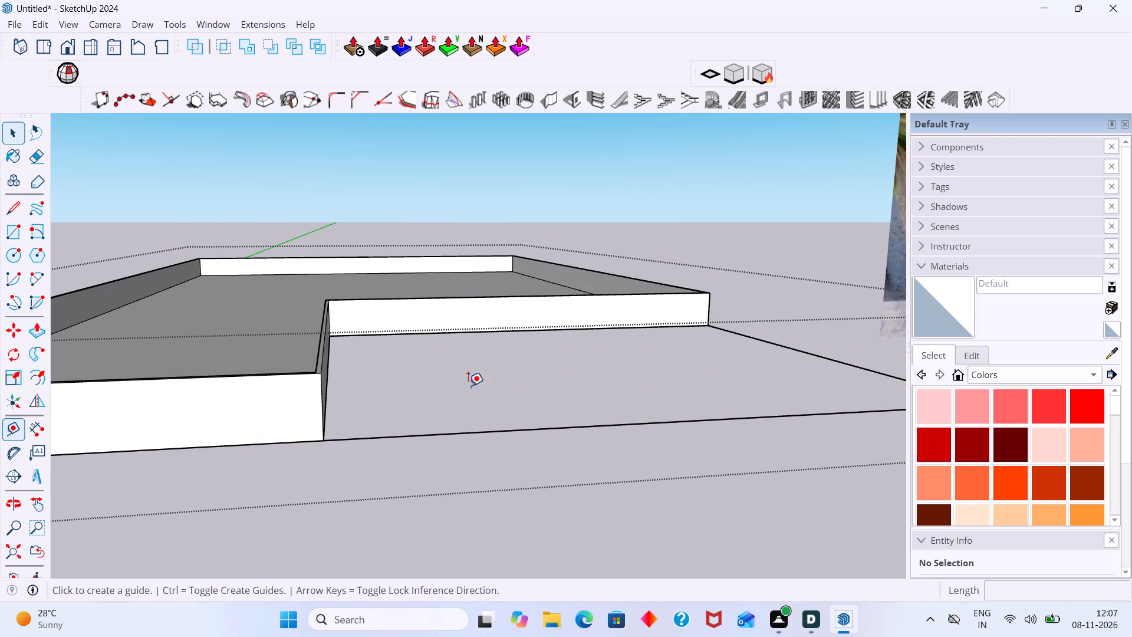
{"action": "left_click", "coordinate": [321, 444]}
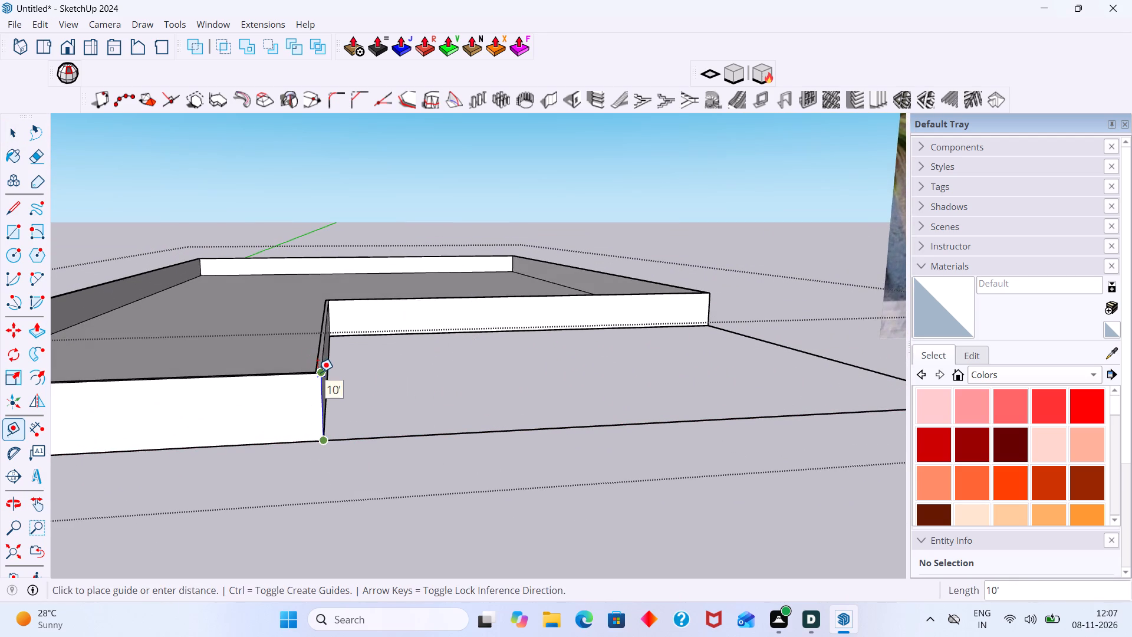
{"action": "key", "text": "space"}
Examine the raised walls and the underside of the L-shaped base from several angles, alongside the reference image.
{"action": "scroll", "coordinate": [330, 383], "scroll_direction": "down", "scroll_amount": 6}
{"action": "middle_click_drag", "start_coordinate": [272, 414], "coordinate": [236, 342]}
{"action": "scroll", "coordinate": [238, 342], "scroll_direction": "up", "scroll_amount": 4}
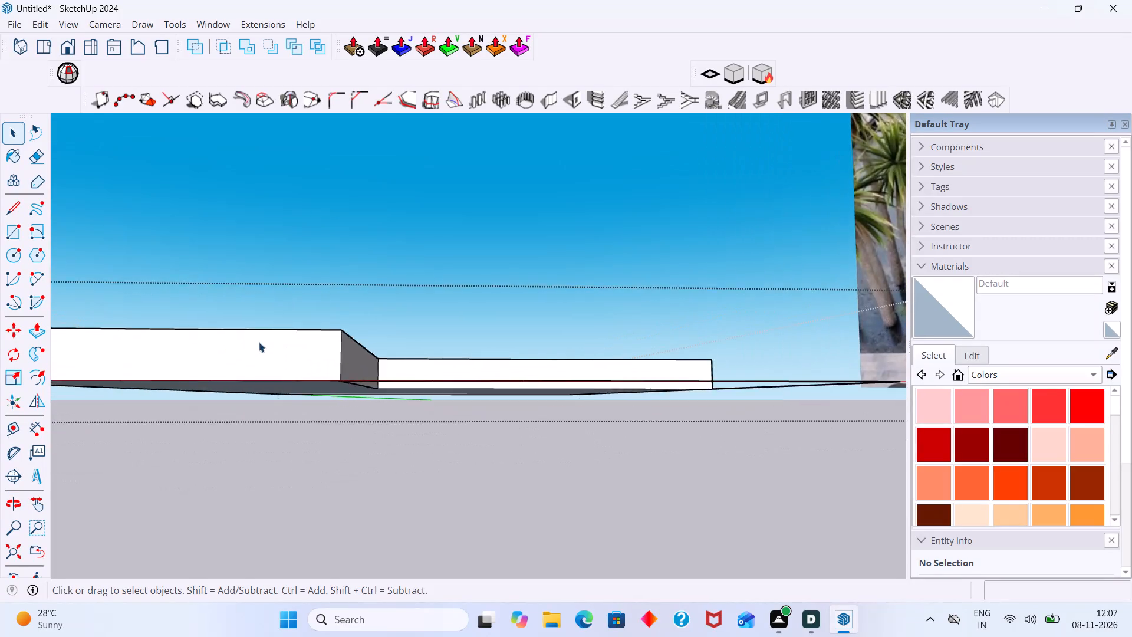
{"action": "scroll", "coordinate": [259, 342], "scroll_direction": "up", "scroll_amount": 10}
{"action": "scroll", "coordinate": [341, 340], "scroll_direction": "down", "scroll_amount": 8}
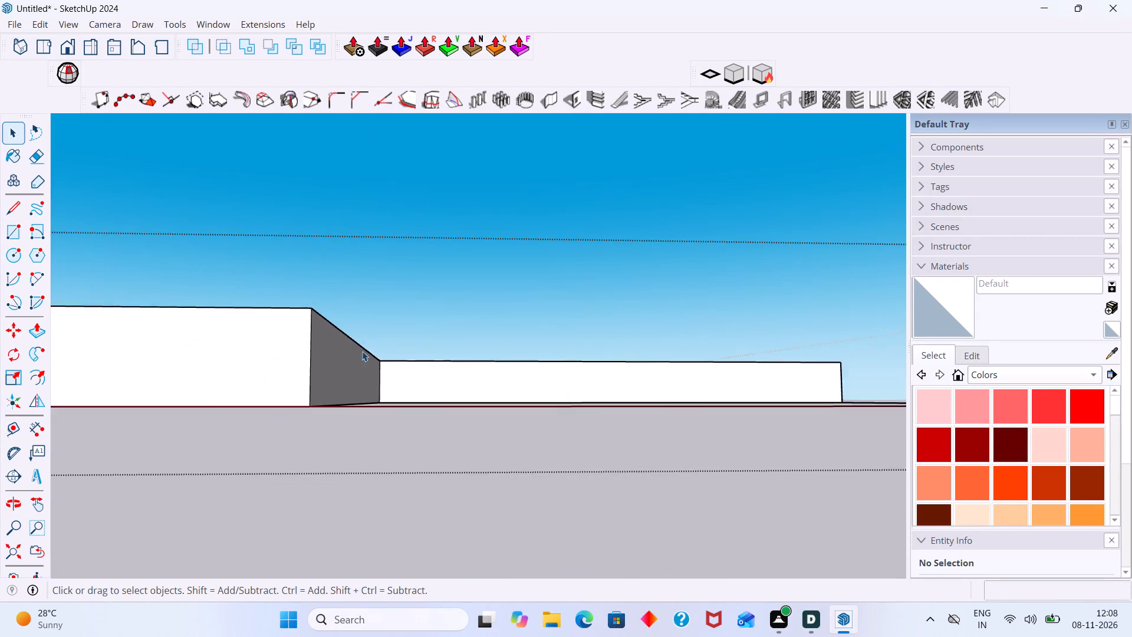
{"action": "scroll", "coordinate": [362, 351], "scroll_direction": "down", "scroll_amount": 6}
{"action": "middle_click_drag", "start_coordinate": [376, 357], "coordinate": [497, 455]}
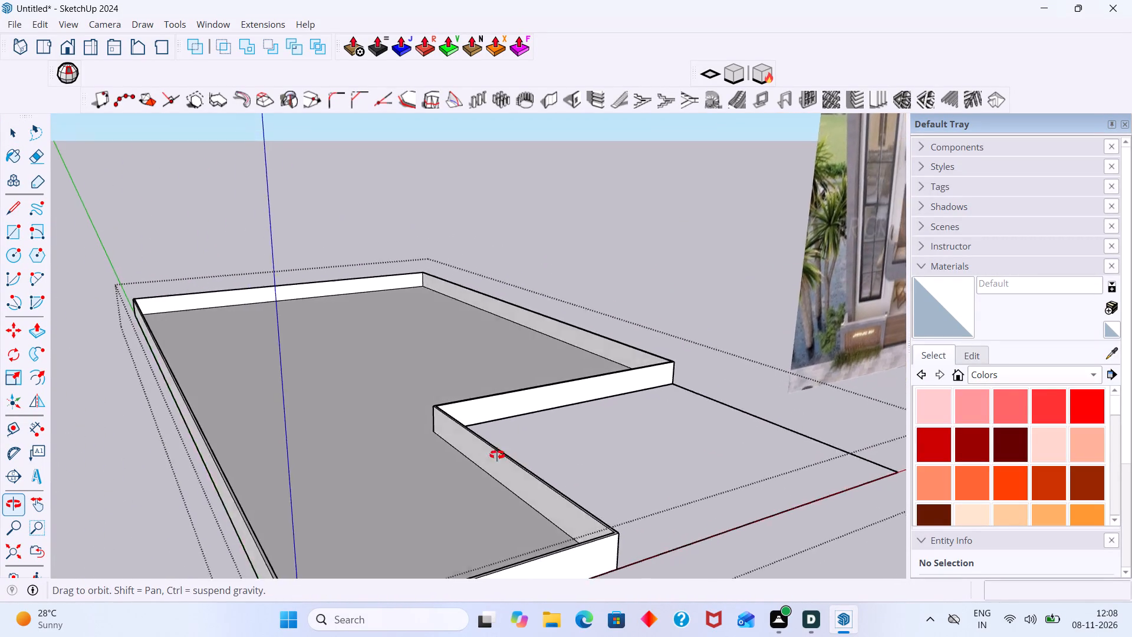
{"action": "middle_click_drag", "start_coordinate": [497, 455], "coordinate": [334, 444]}
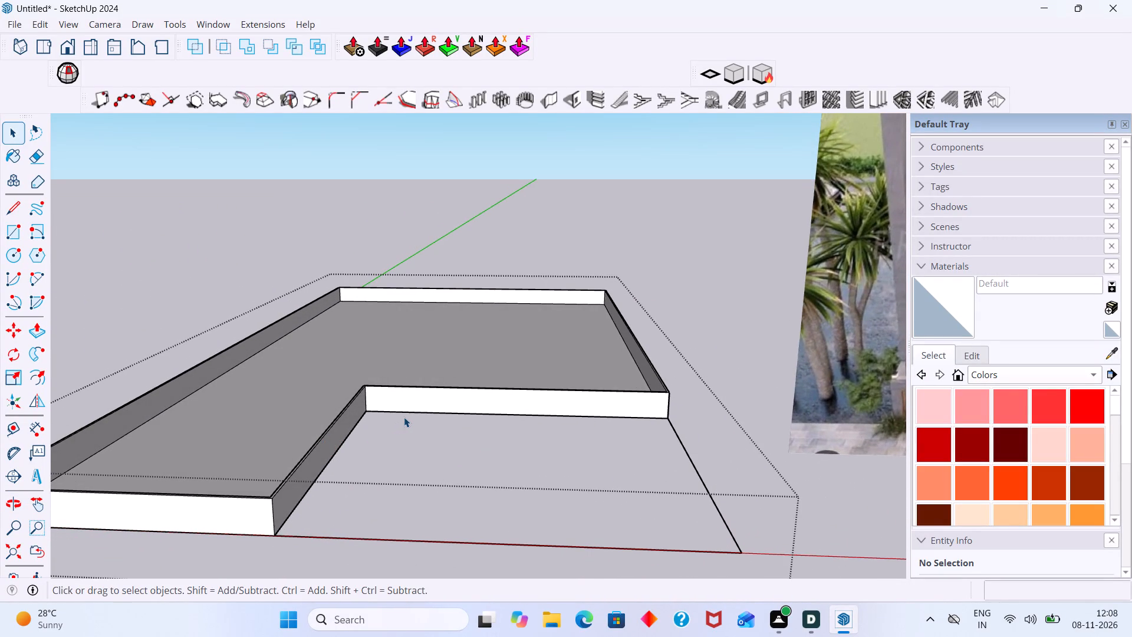
{"action": "scroll", "coordinate": [410, 416], "scroll_direction": "down", "scroll_amount": 1}
{"action": "middle_click_drag", "start_coordinate": [419, 424], "coordinate": [502, 424]}
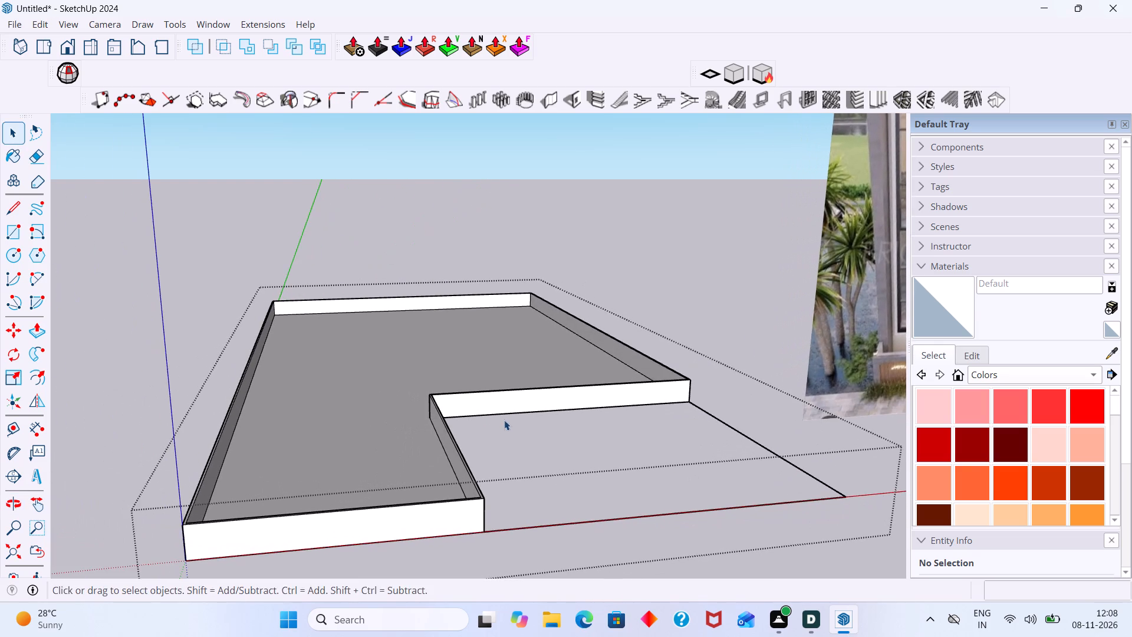
{"action": "middle_click_drag", "start_coordinate": [504, 417], "coordinate": [498, 334], "text": "shift"}
{"action": "middle_click_drag", "start_coordinate": [498, 344], "coordinate": [427, 330]}
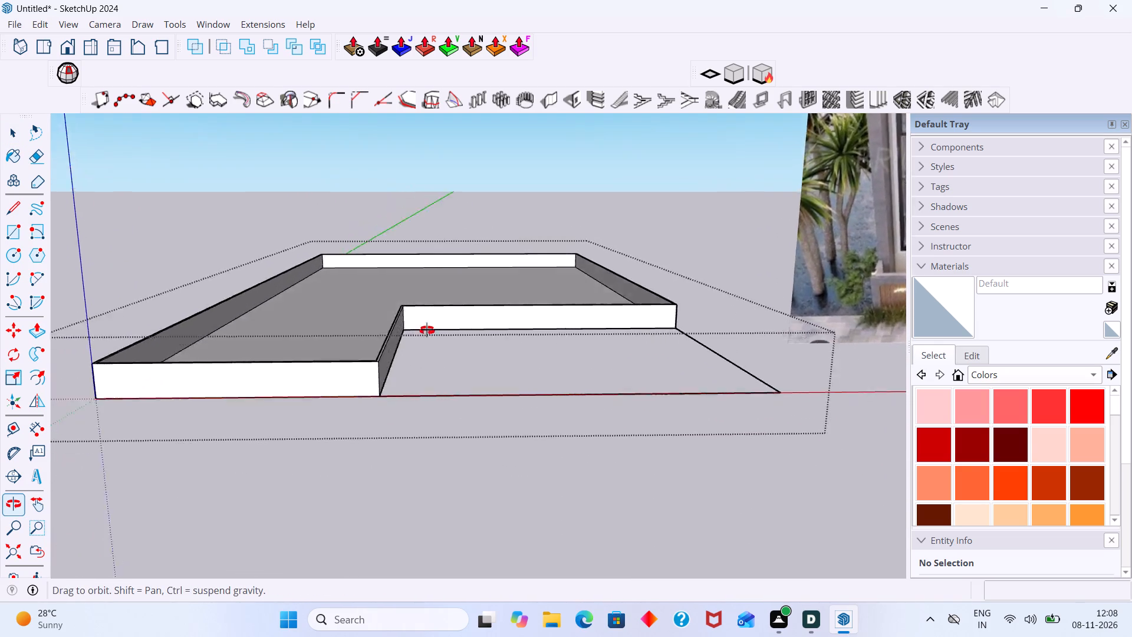
{"action": "middle_click_drag", "start_coordinate": [427, 330], "coordinate": [366, 275]}
{"action": "scroll", "coordinate": [268, 264], "scroll_direction": "up", "scroll_amount": 4}
{"action": "middle_click_drag", "start_coordinate": [280, 279], "coordinate": [334, 177]}
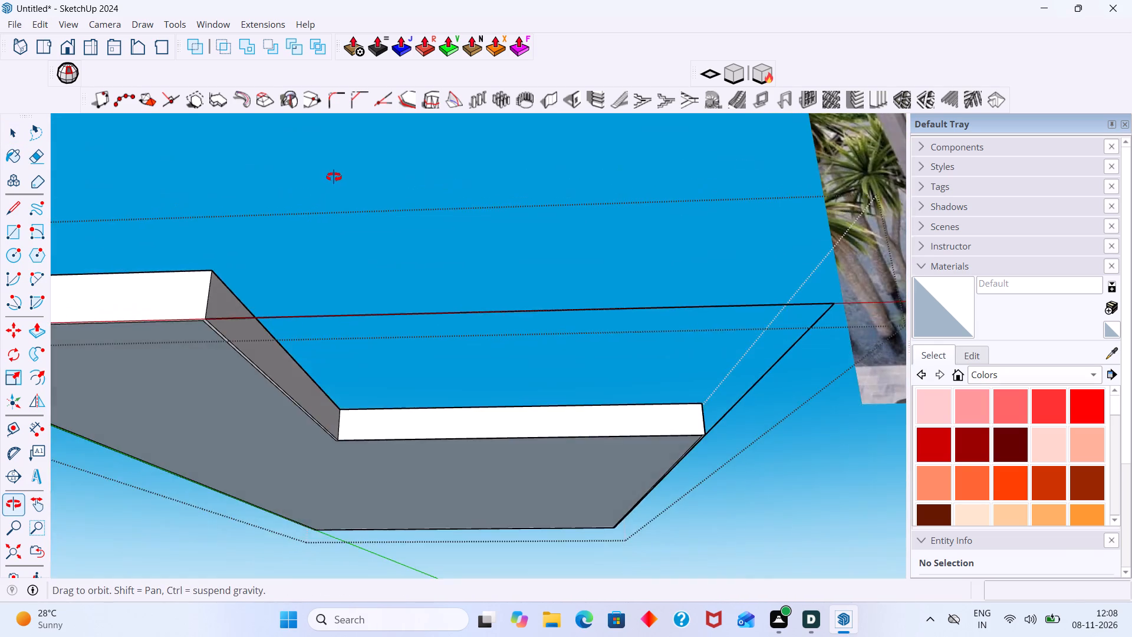
{"action": "middle_click_drag", "start_coordinate": [334, 177], "coordinate": [429, 360]}
{"action": "scroll", "coordinate": [427, 357], "scroll_direction": "down", "scroll_amount": 12}
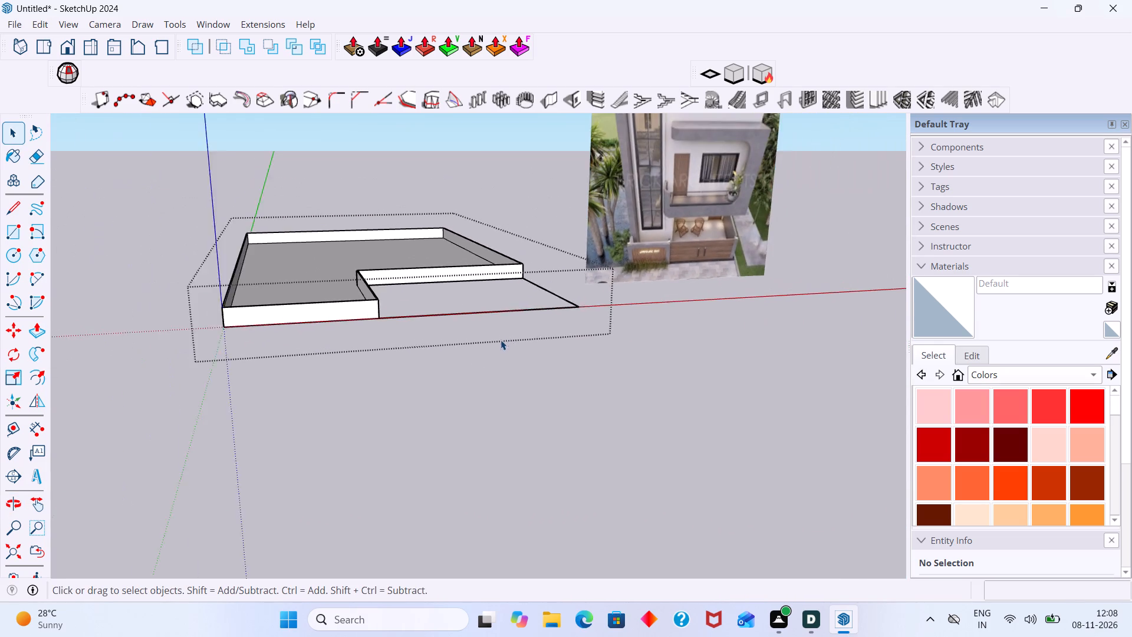
Undo the wall extrusion so the L-shaped base is flat again.
{"action": "scroll", "coordinate": [501, 340], "scroll_direction": "down", "scroll_amount": 6}
{"action": "middle_click_drag", "start_coordinate": [547, 340], "coordinate": [482, 330]}
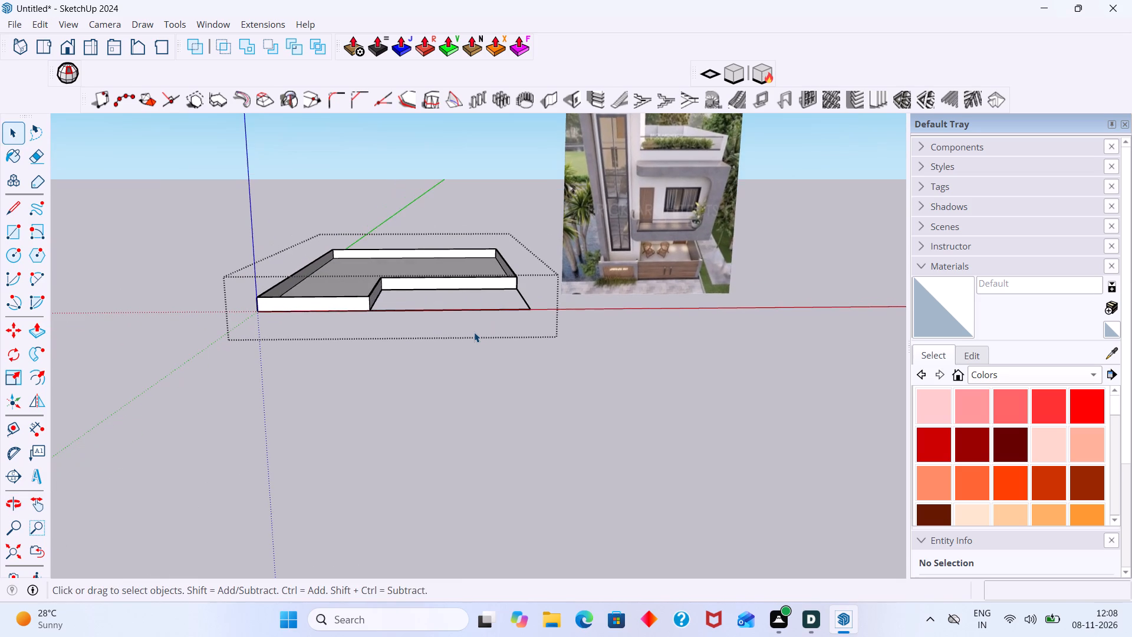
{"action": "key", "text": "ctrl+z"}
{"action": "key", "text": "ctrl+z"}
{"action": "middle_click_drag", "start_coordinate": [479, 291], "coordinate": [480, 377]}
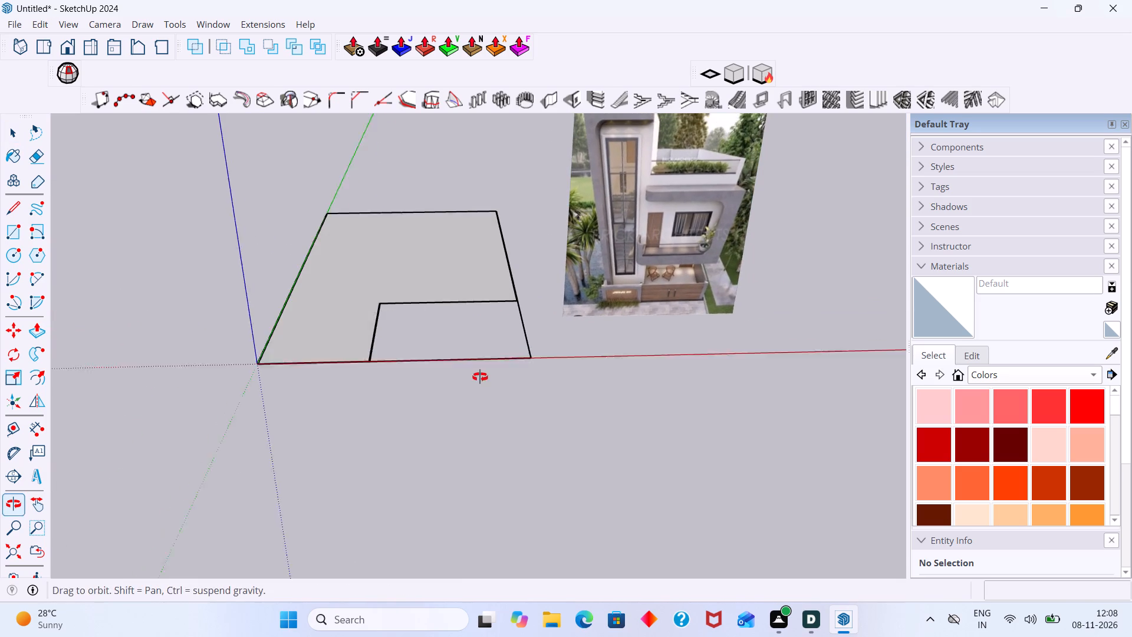
{"action": "middle_click_drag", "start_coordinate": [480, 377], "coordinate": [482, 377]}
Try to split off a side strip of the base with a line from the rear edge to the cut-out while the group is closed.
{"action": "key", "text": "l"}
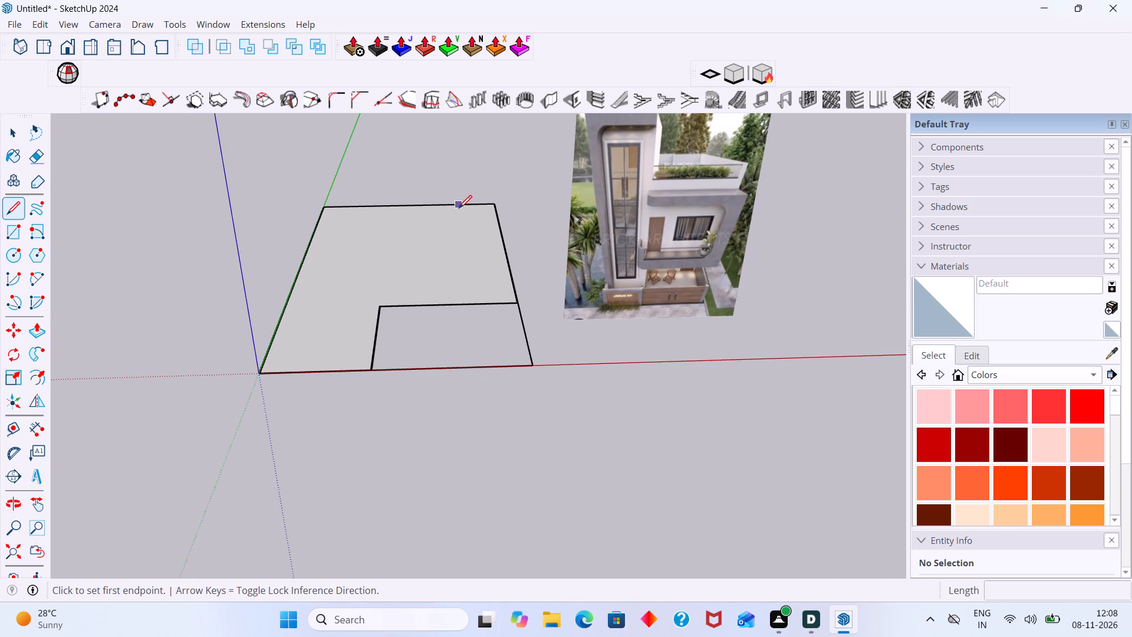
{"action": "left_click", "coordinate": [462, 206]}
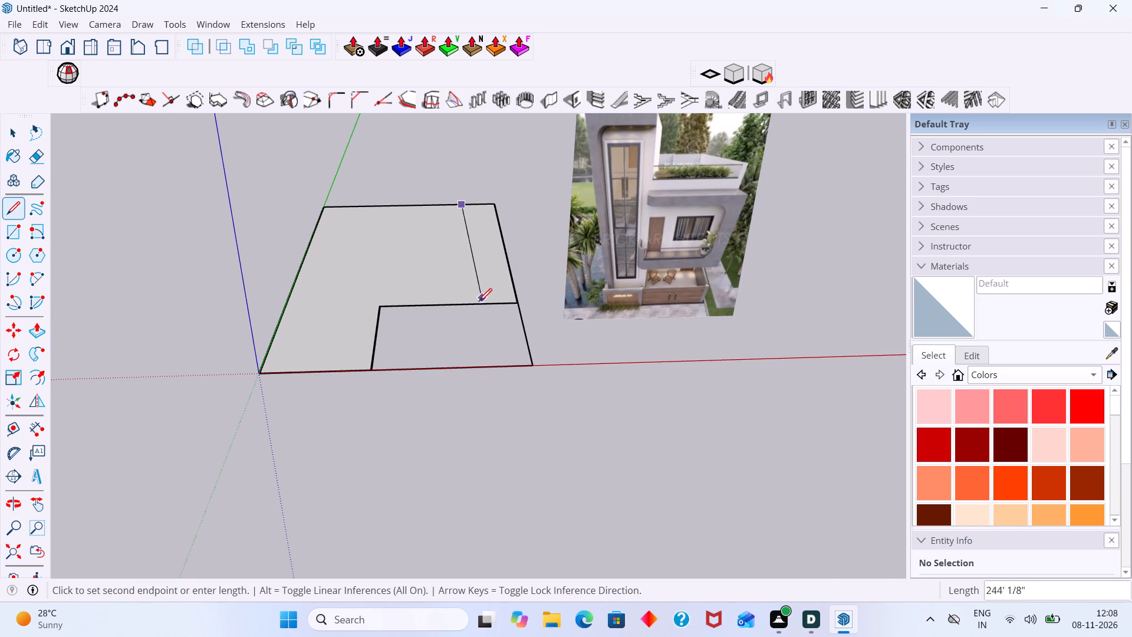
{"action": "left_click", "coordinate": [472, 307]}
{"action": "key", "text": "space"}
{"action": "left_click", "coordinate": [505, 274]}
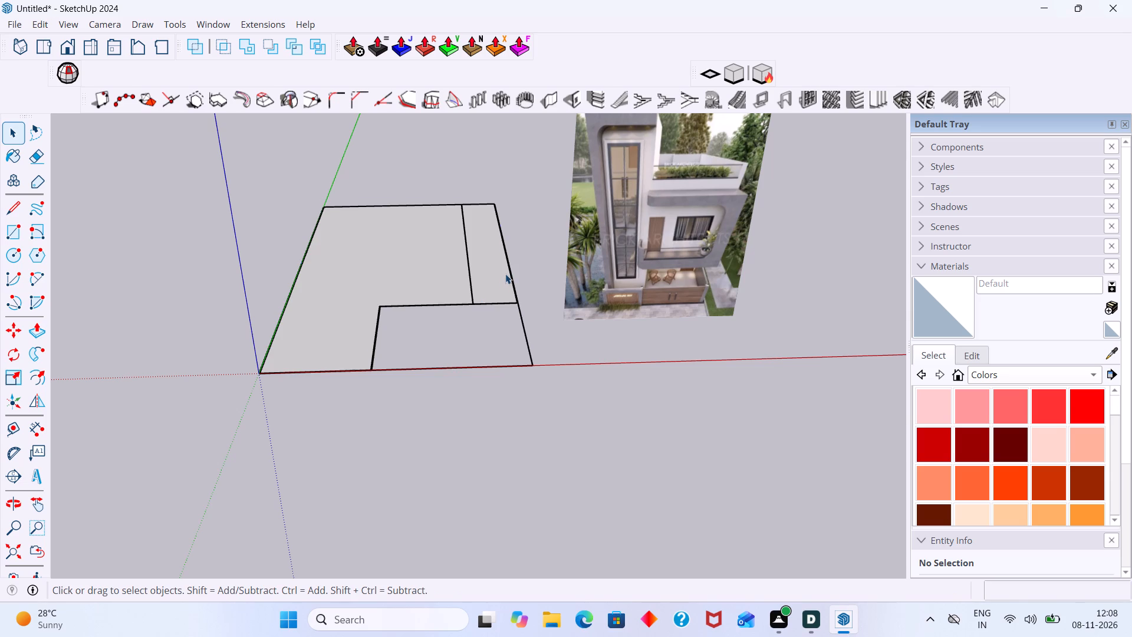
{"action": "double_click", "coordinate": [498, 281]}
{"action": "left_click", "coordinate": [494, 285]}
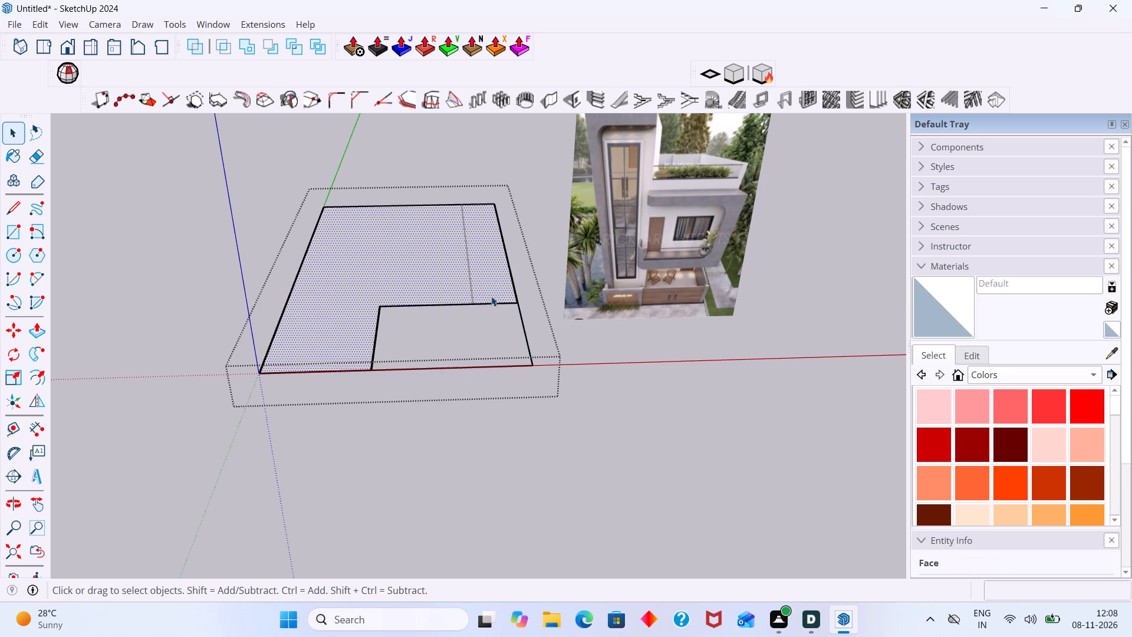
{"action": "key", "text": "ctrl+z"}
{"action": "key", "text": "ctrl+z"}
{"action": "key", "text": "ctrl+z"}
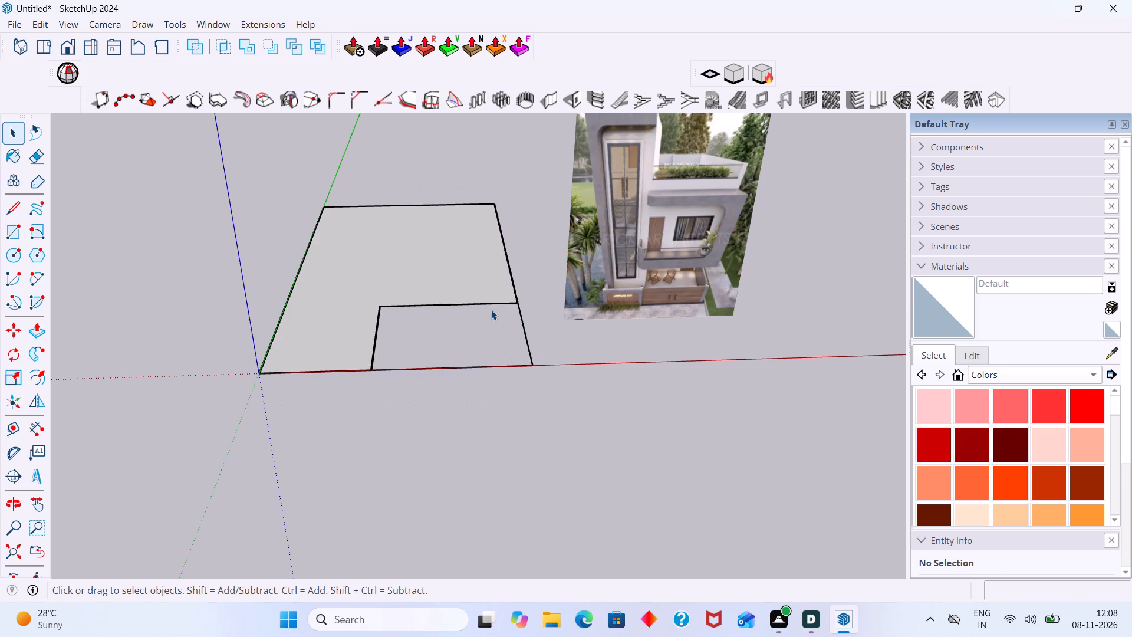
Open the base group and draw a line about 256' 8" long along the green axis direction, from the cut-out edge to the rear edge.
{"action": "triple_click", "coordinate": [481, 285]}
{"action": "left_click", "coordinate": [479, 285]}
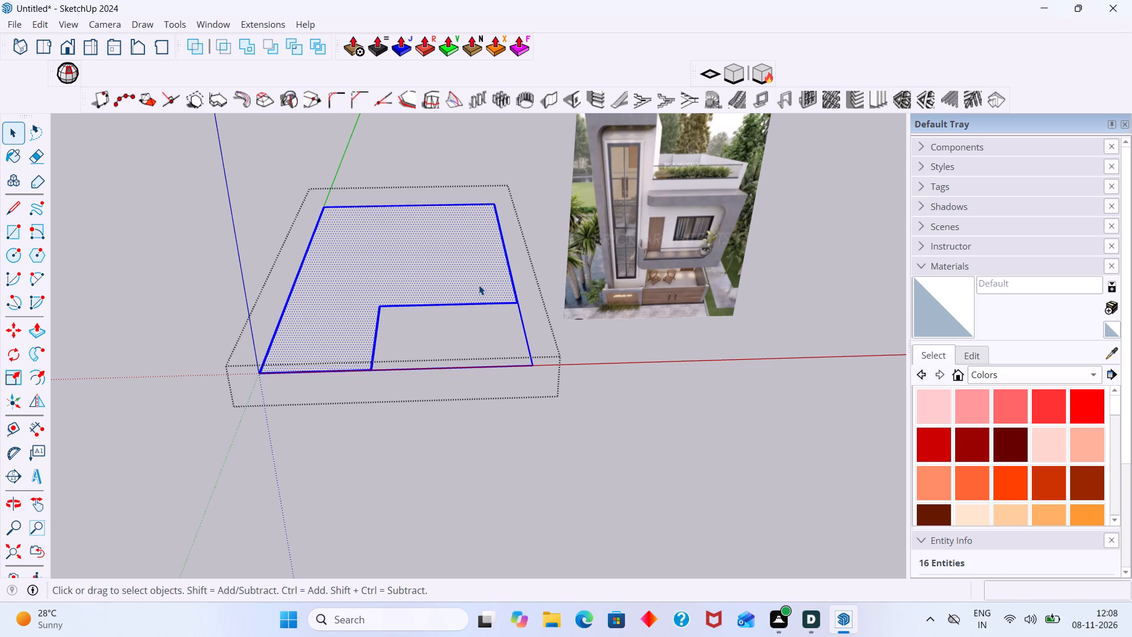
{"action": "key", "text": "l"}
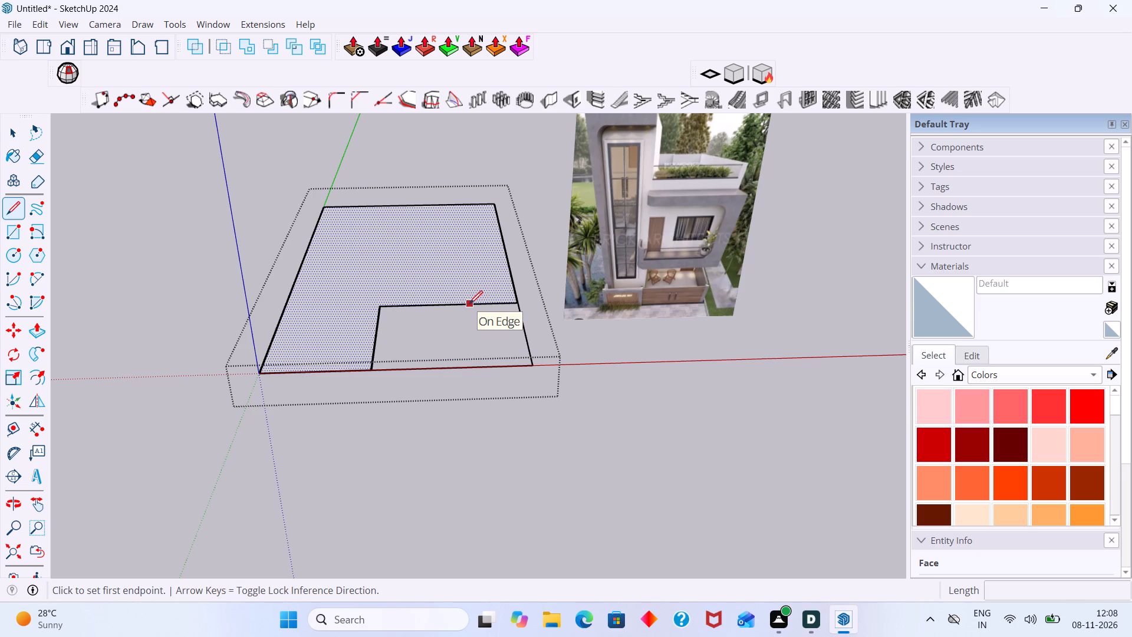
{"action": "left_click", "coordinate": [469, 304]}
{"action": "left_click", "coordinate": [464, 205]}
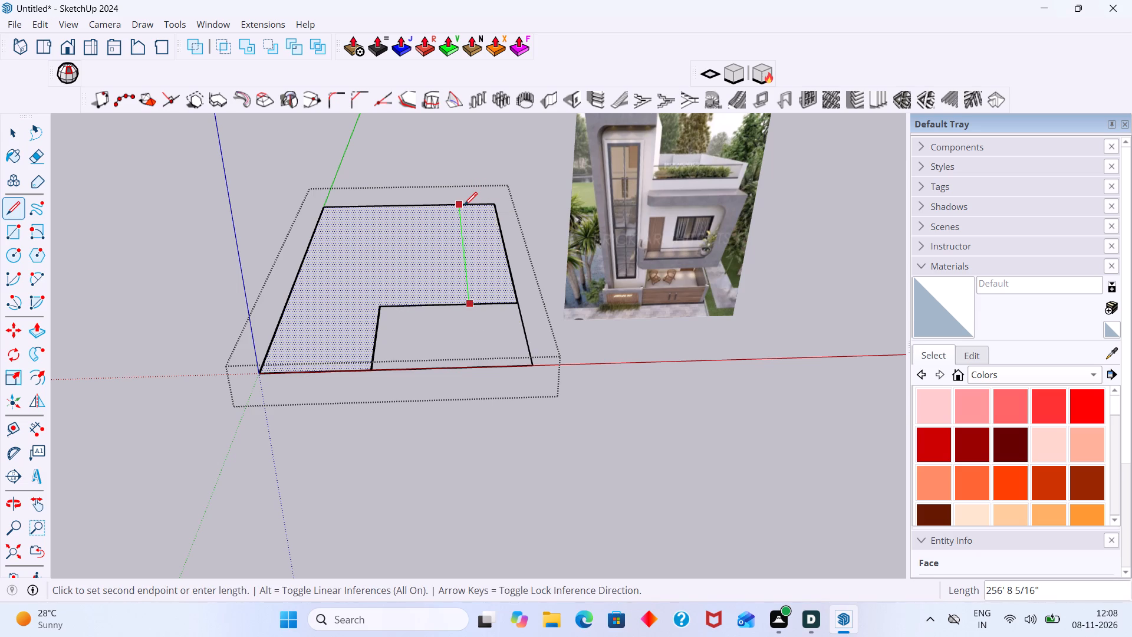
Delete the outer side strip beyond the new line, including its face, side edges and leftover cut-out and rear edge segments.
{"action": "key", "text": "space"}
{"action": "left_click", "coordinate": [486, 247]}
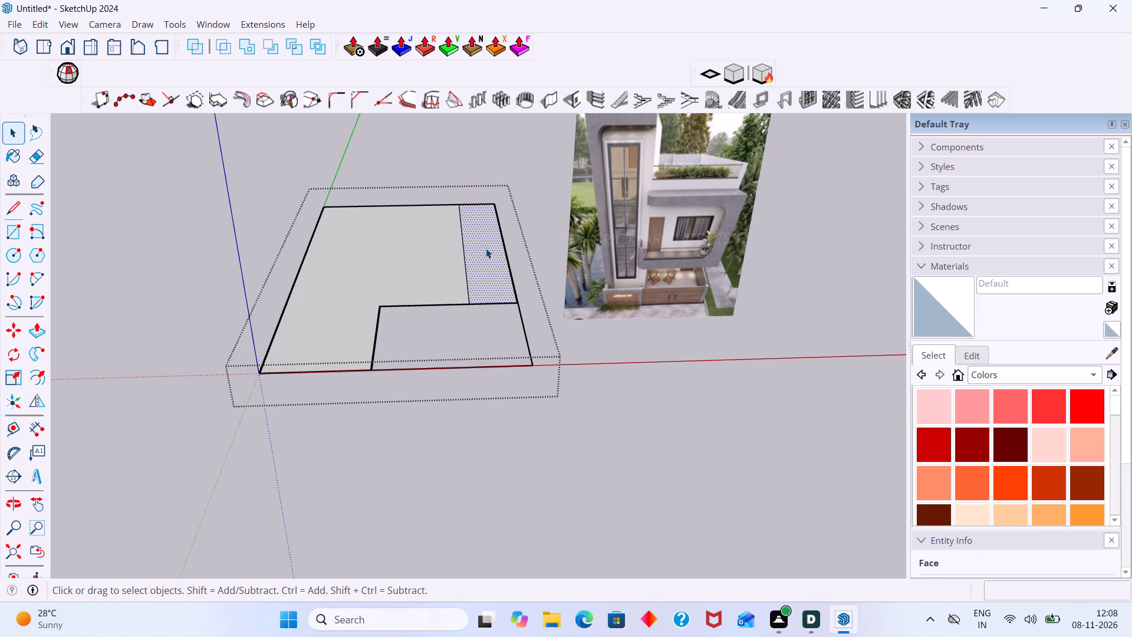
{"action": "key", "text": "Delete"}
{"action": "left_click_drag", "start_coordinate": [519, 281], "coordinate": [496, 265]}
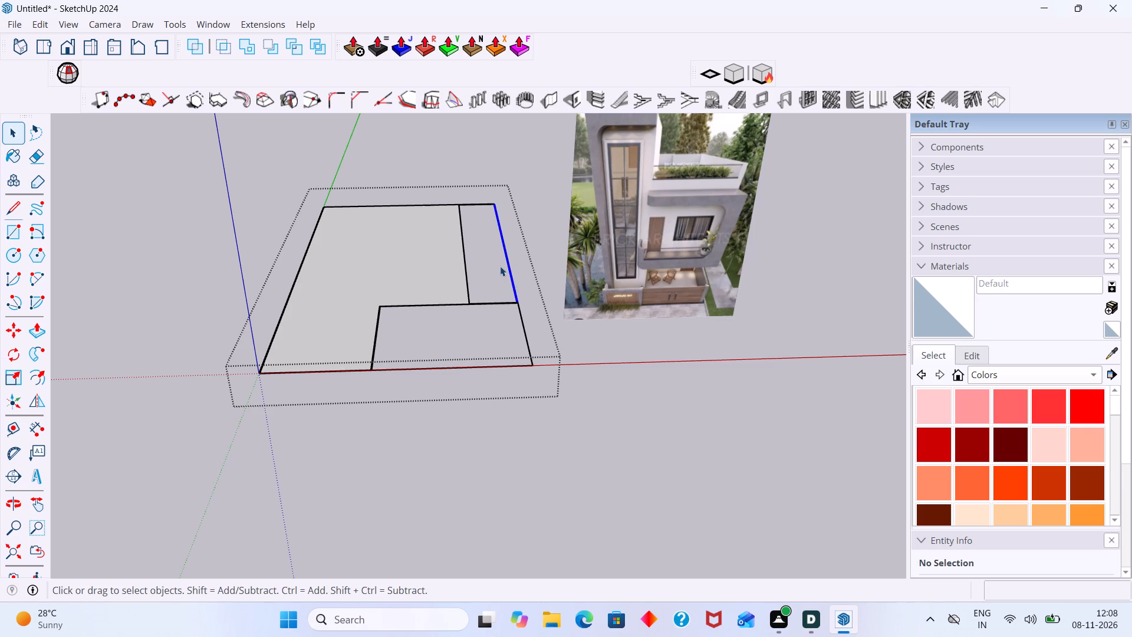
{"action": "key", "text": "Delete"}
{"action": "left_click_drag", "start_coordinate": [528, 330], "coordinate": [509, 305]}
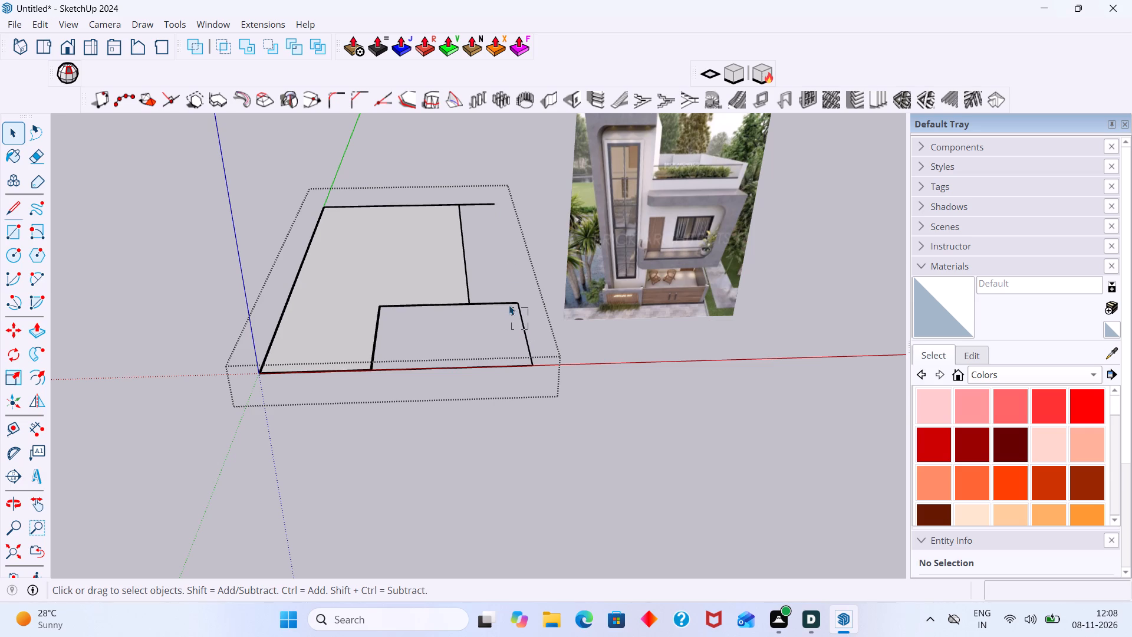
{"action": "left_click_drag", "start_coordinate": [509, 305], "coordinate": [503, 293]}
{"action": "key", "text": "Delete"}
{"action": "left_click_drag", "start_coordinate": [493, 227], "coordinate": [459, 174]}
{"action": "left_click_drag", "start_coordinate": [459, 174], "coordinate": [478, 177]}
{"action": "key", "text": "Delete"}
{"action": "left_click", "coordinate": [508, 269]}
Draw a slanted line about 152' 10" long across the base, from the shortened side edge to the edge along the green axis.
{"action": "middle_click_drag", "start_coordinate": [410, 326], "coordinate": [712, 304]}
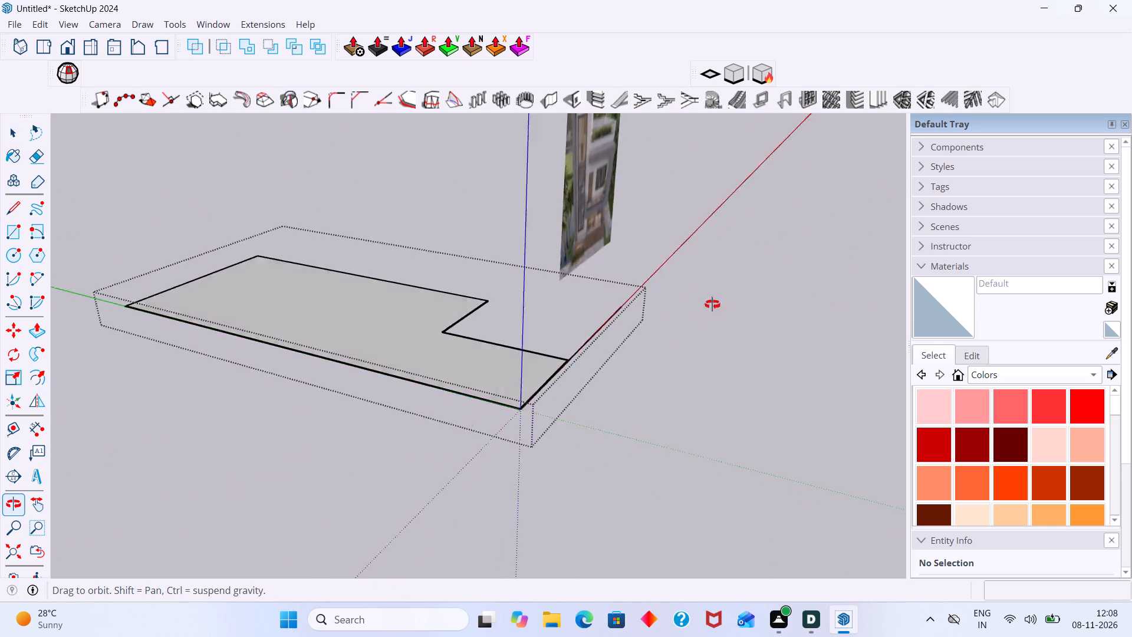
{"action": "middle_click_drag", "start_coordinate": [712, 304], "coordinate": [1061, 256]}
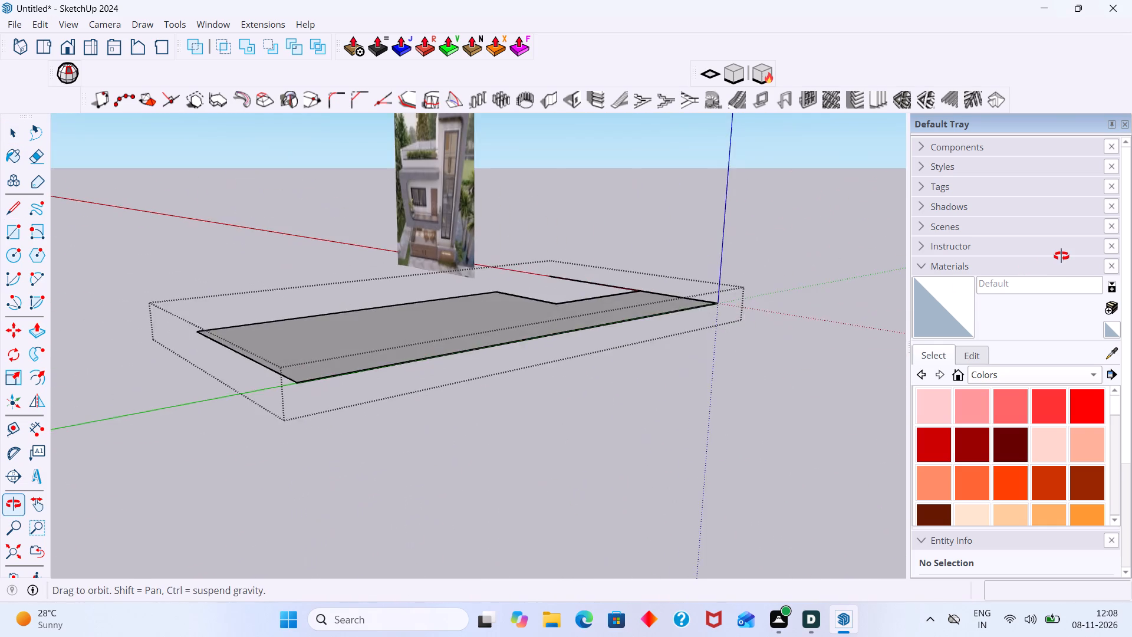
{"action": "middle_click_drag", "start_coordinate": [1061, 256], "coordinate": [1048, 282]}
{"action": "key", "text": "l"}
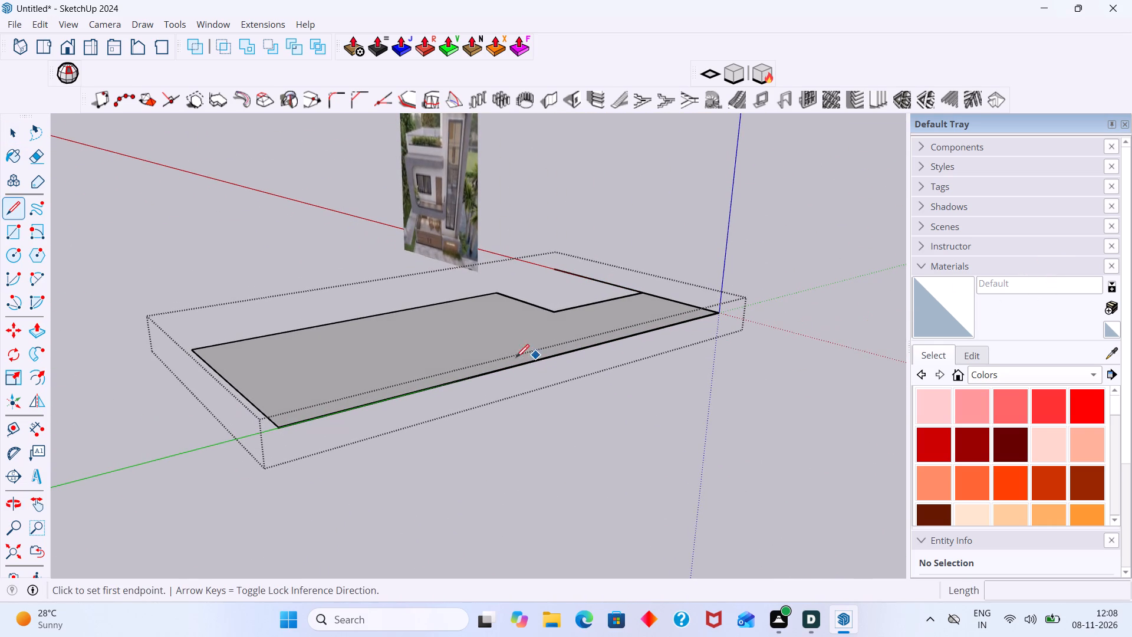
{"action": "left_click", "coordinate": [328, 323]}
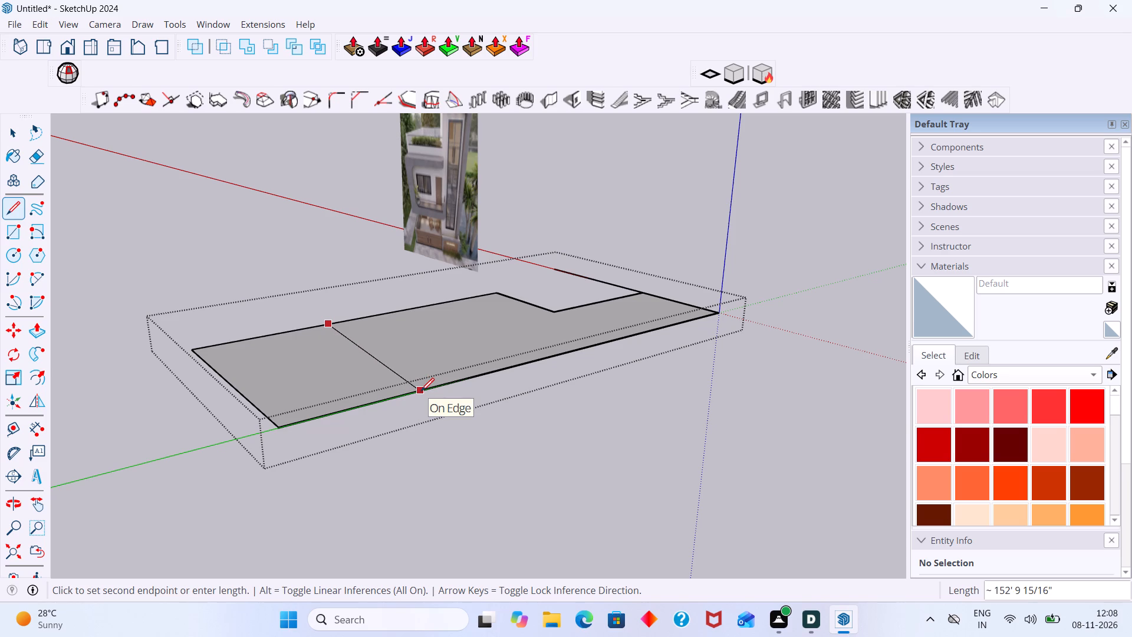
{"action": "left_click", "coordinate": [421, 391]}
Delete the rear face beyond the slanted line, erase its leftover boundary edges and close the base group.
{"action": "key", "text": "space"}
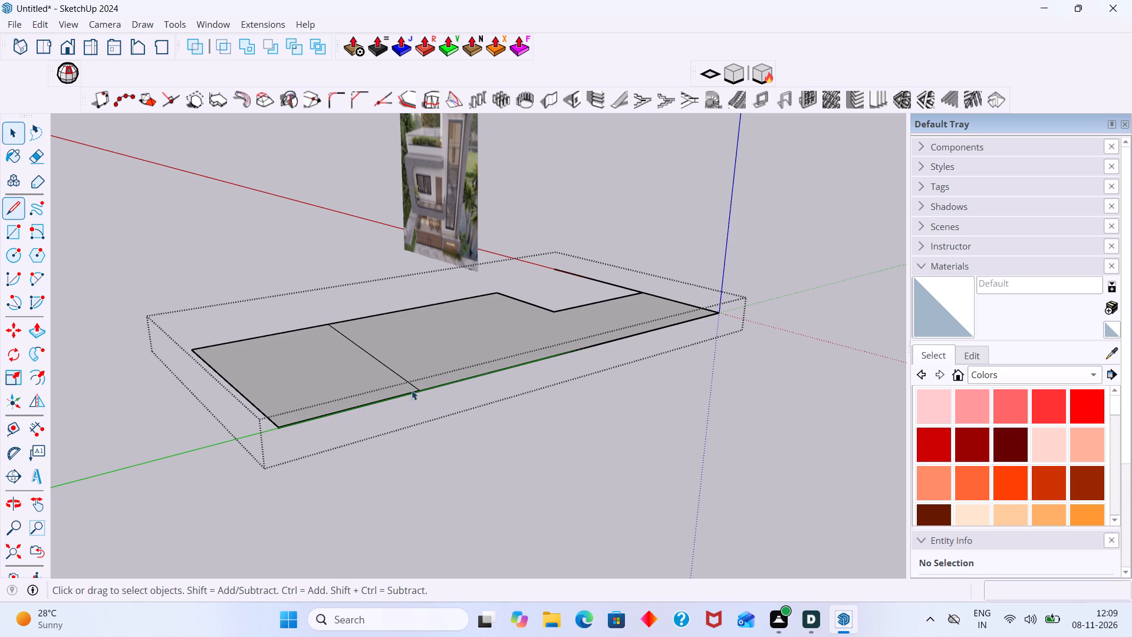
{"action": "left_click", "coordinate": [380, 380]}
{"action": "key", "text": "Delete"}
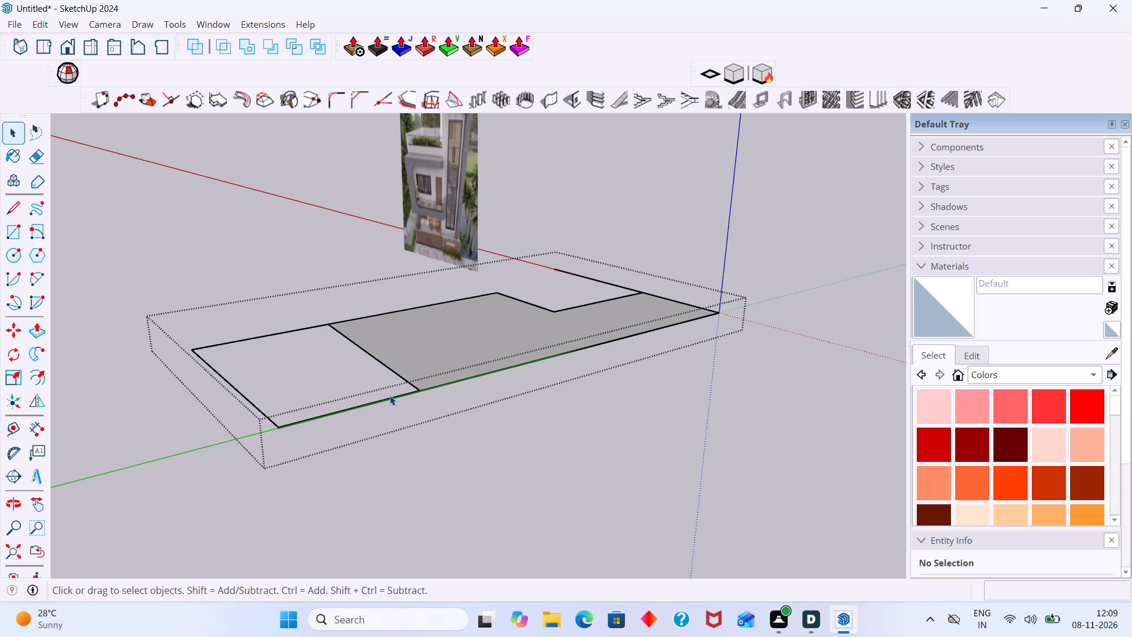
{"action": "key", "text": "e"}
{"action": "left_click_drag", "start_coordinate": [402, 413], "coordinate": [368, 392]}
{"action": "left_click_drag", "start_coordinate": [352, 399], "coordinate": [292, 357]}
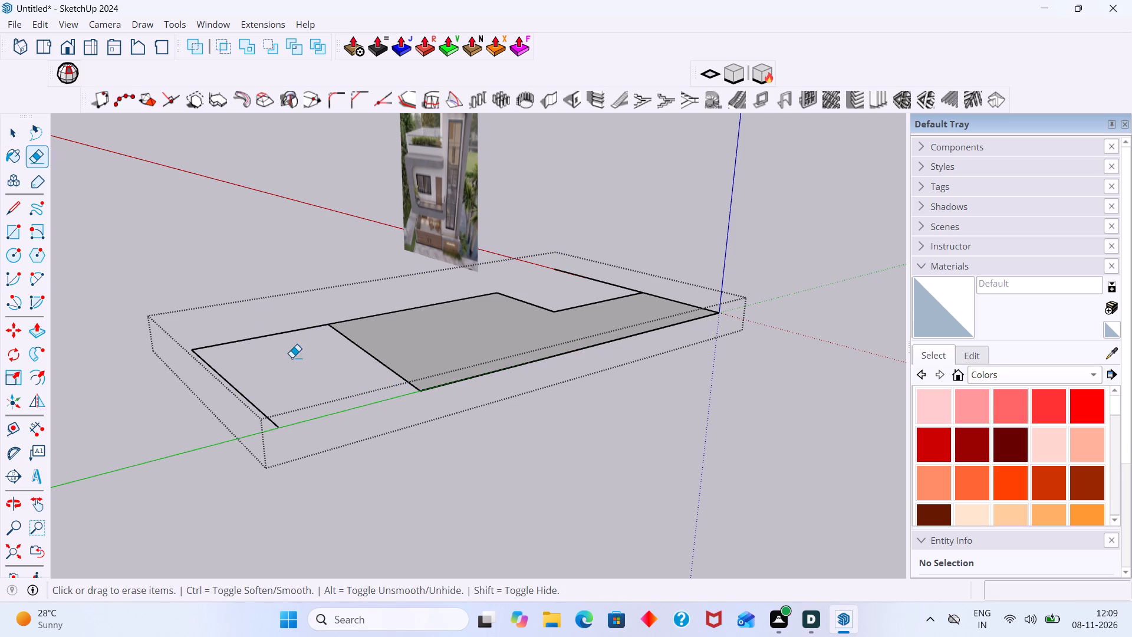
{"action": "left_click_drag", "start_coordinate": [292, 357], "coordinate": [248, 312]}
{"action": "left_click_drag", "start_coordinate": [293, 357], "coordinate": [236, 414]}
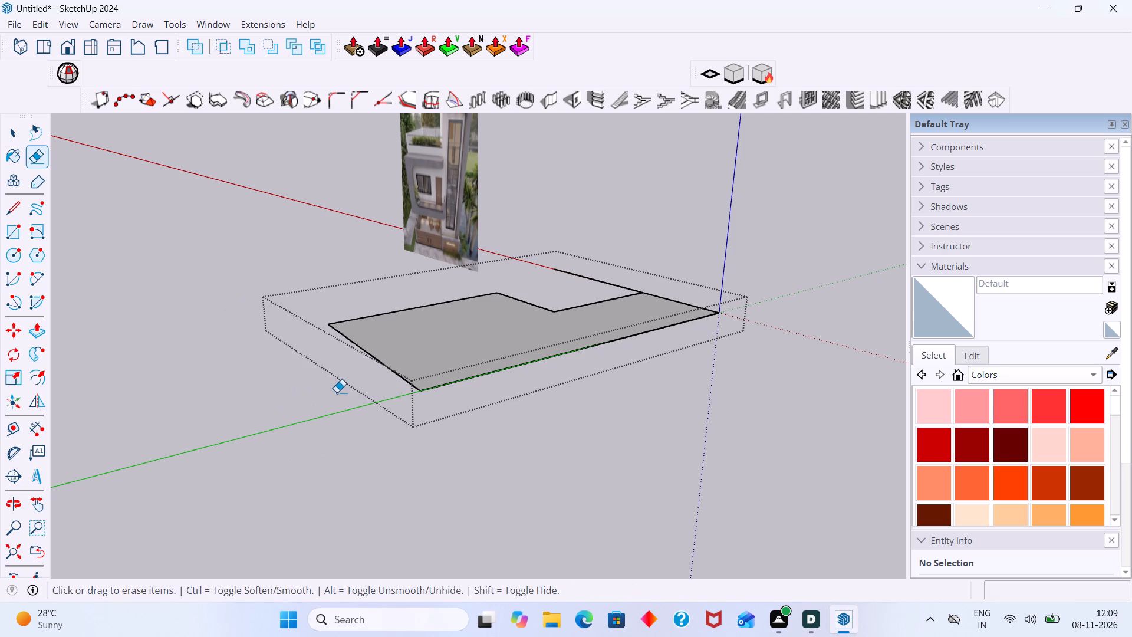
{"action": "key", "text": "space"}
{"action": "left_click", "coordinate": [662, 204]}
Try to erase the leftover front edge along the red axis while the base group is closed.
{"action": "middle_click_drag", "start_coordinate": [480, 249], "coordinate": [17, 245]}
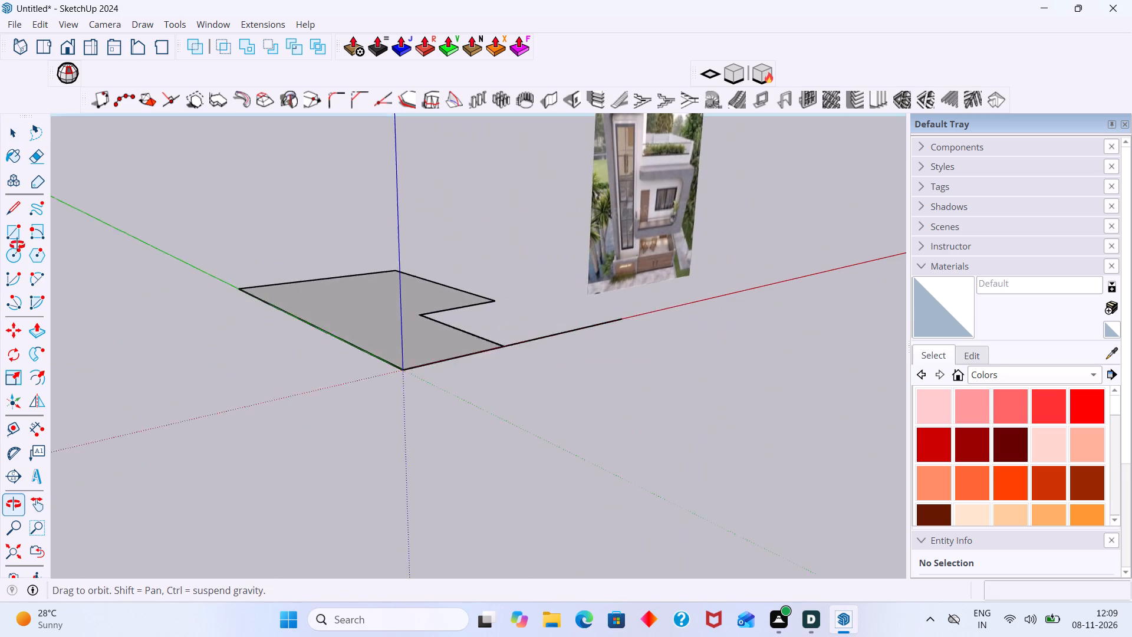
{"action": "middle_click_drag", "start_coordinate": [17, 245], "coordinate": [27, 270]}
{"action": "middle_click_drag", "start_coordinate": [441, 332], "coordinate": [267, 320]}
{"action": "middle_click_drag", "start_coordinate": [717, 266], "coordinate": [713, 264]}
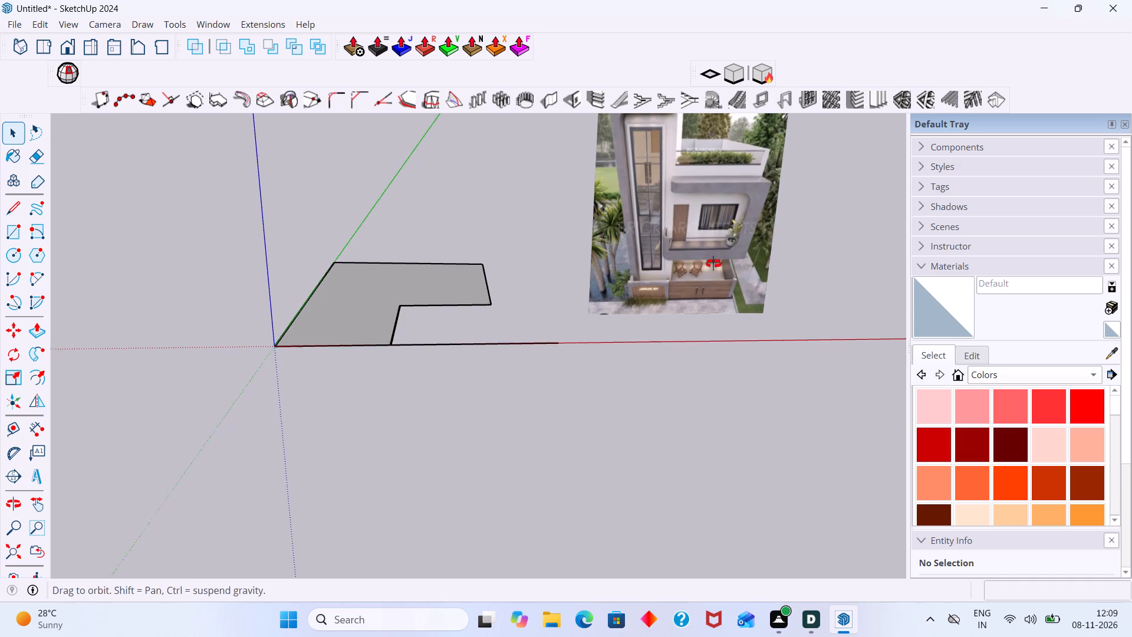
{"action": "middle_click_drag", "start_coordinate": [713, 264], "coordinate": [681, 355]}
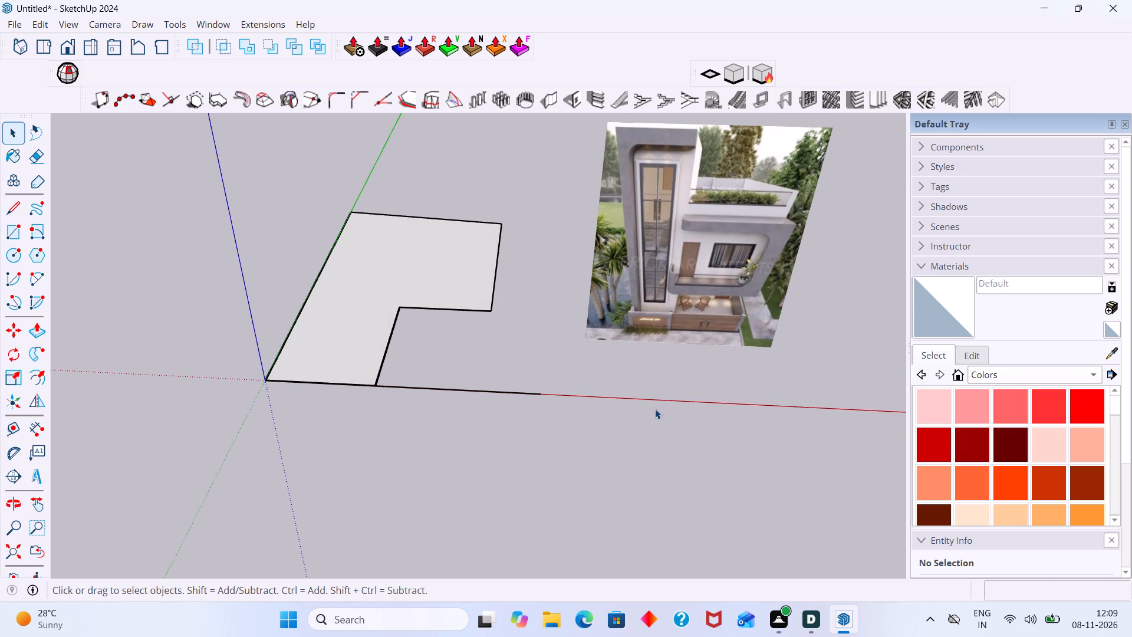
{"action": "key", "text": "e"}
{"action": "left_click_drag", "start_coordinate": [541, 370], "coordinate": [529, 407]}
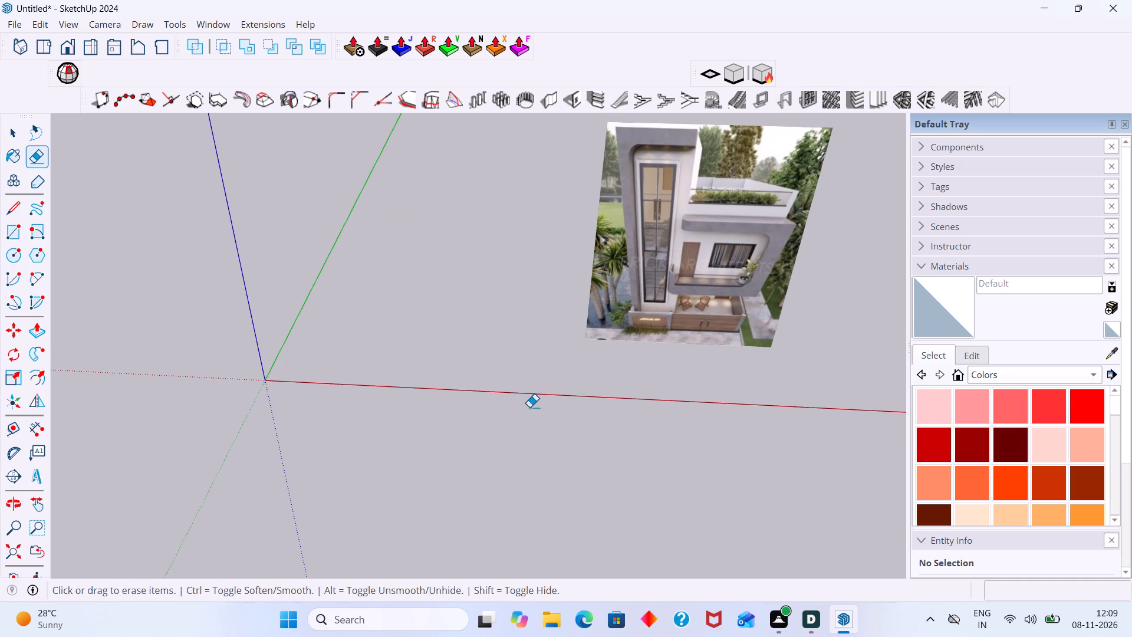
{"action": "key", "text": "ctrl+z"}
Open the base group, erase the leftover front edge along the red axis beyond the base face, and close the group.
{"action": "key", "text": "space"}
{"action": "triple_click", "coordinate": [383, 326]}
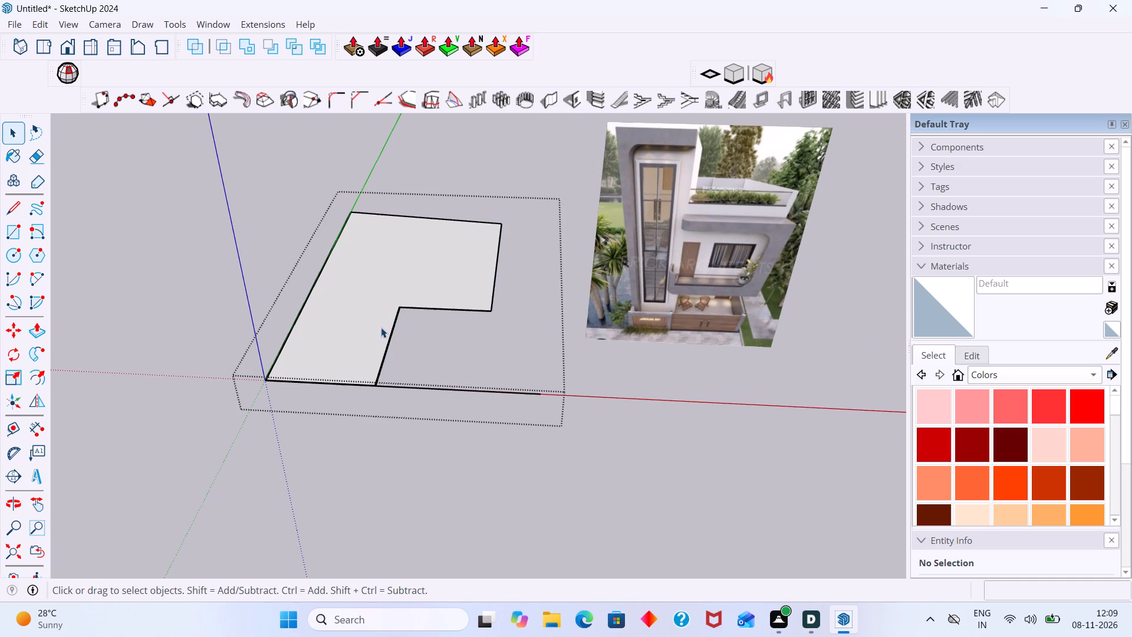
{"action": "key", "text": "e"}
{"action": "left_click_drag", "start_coordinate": [460, 362], "coordinate": [462, 421]}
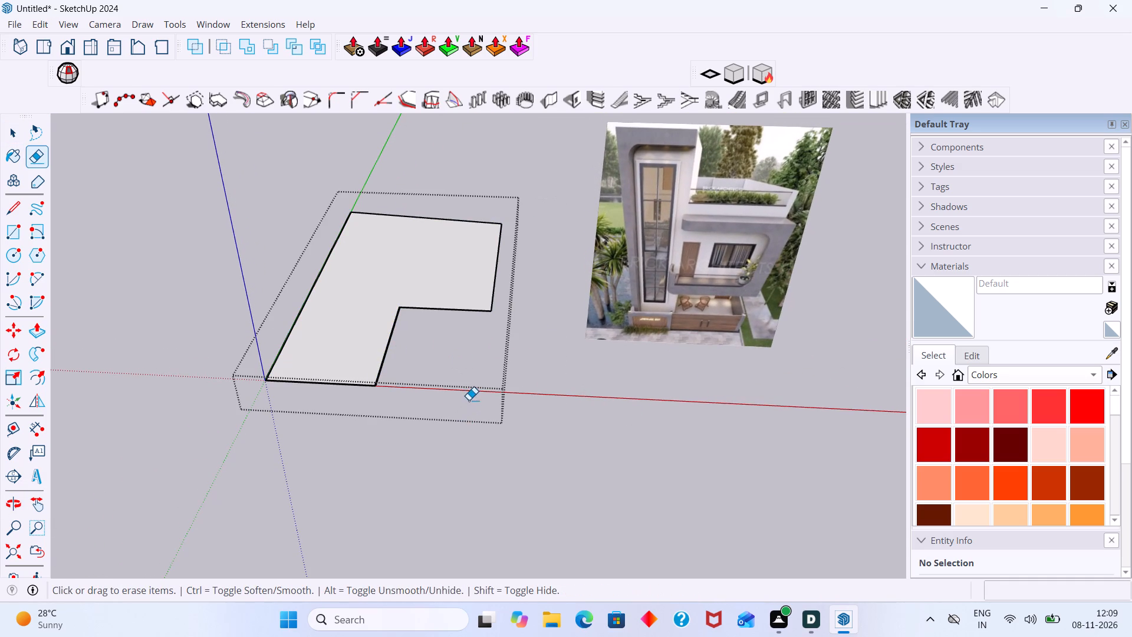
{"action": "key", "text": "space"}
{"action": "left_click", "coordinate": [550, 350]}
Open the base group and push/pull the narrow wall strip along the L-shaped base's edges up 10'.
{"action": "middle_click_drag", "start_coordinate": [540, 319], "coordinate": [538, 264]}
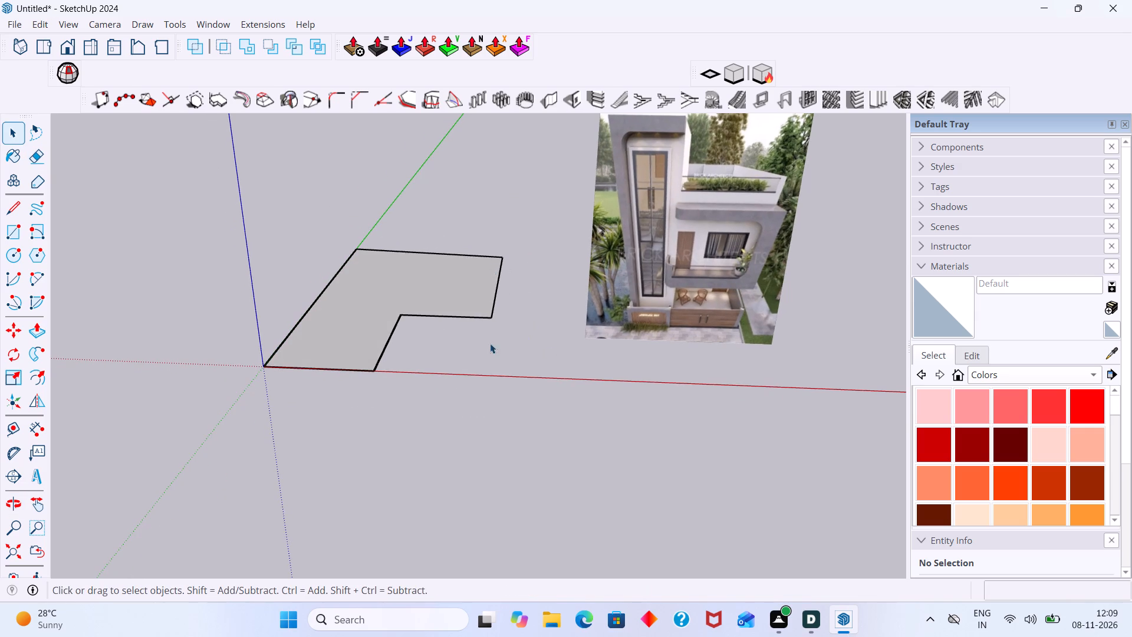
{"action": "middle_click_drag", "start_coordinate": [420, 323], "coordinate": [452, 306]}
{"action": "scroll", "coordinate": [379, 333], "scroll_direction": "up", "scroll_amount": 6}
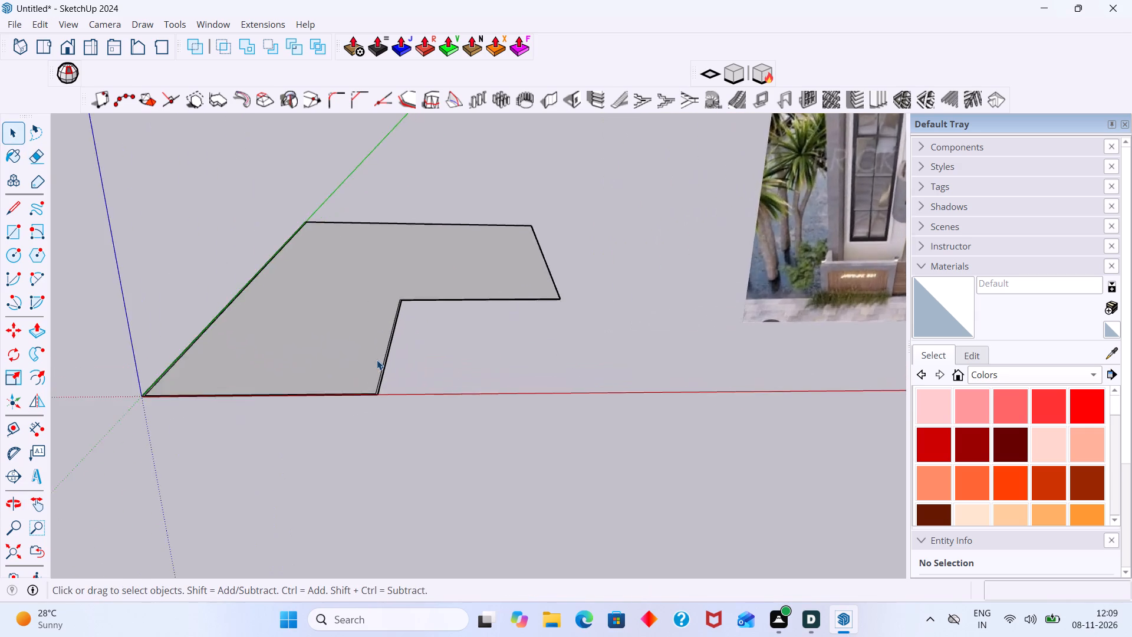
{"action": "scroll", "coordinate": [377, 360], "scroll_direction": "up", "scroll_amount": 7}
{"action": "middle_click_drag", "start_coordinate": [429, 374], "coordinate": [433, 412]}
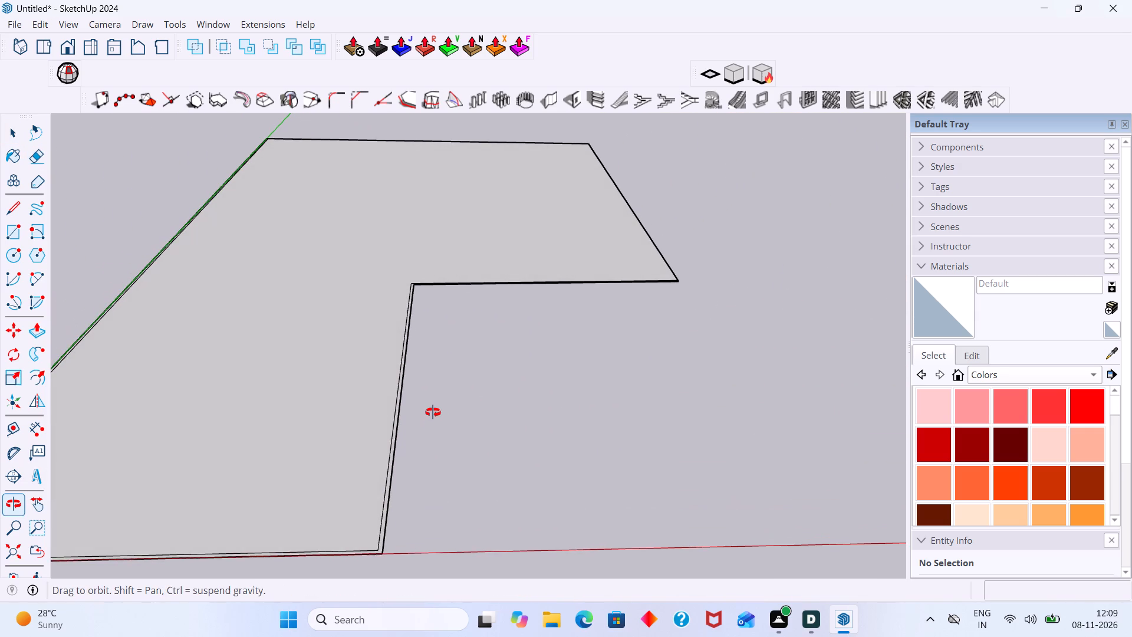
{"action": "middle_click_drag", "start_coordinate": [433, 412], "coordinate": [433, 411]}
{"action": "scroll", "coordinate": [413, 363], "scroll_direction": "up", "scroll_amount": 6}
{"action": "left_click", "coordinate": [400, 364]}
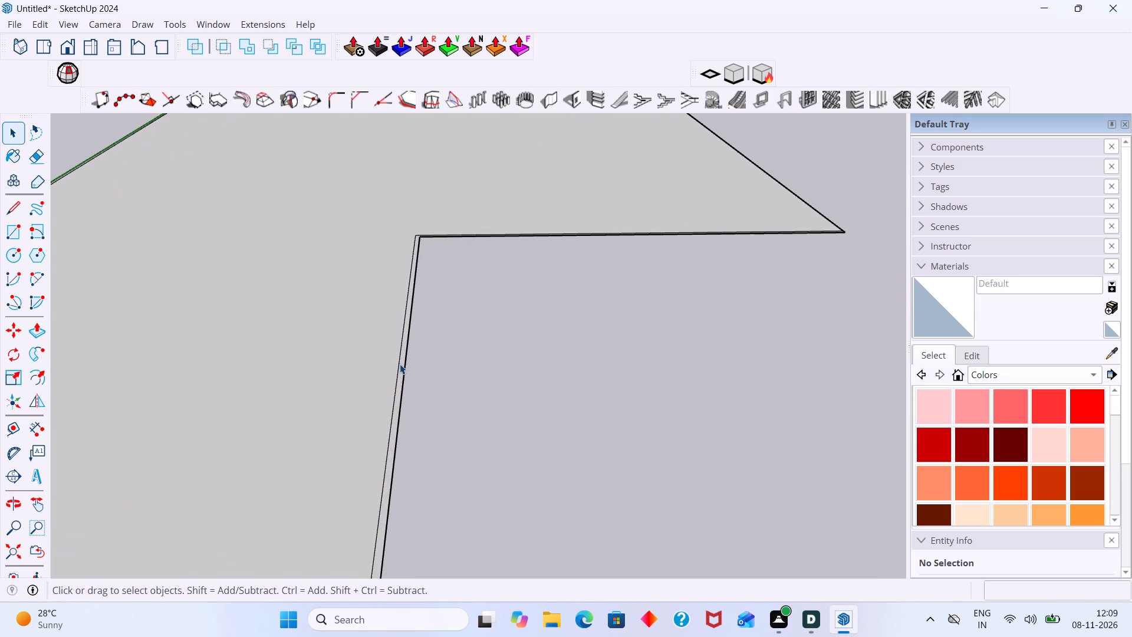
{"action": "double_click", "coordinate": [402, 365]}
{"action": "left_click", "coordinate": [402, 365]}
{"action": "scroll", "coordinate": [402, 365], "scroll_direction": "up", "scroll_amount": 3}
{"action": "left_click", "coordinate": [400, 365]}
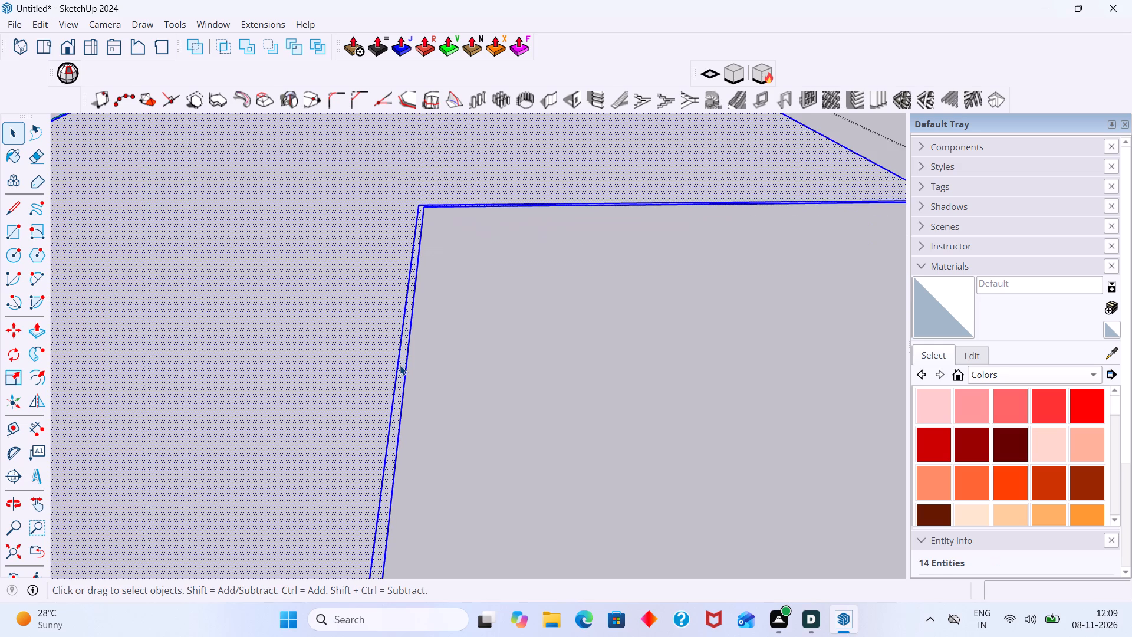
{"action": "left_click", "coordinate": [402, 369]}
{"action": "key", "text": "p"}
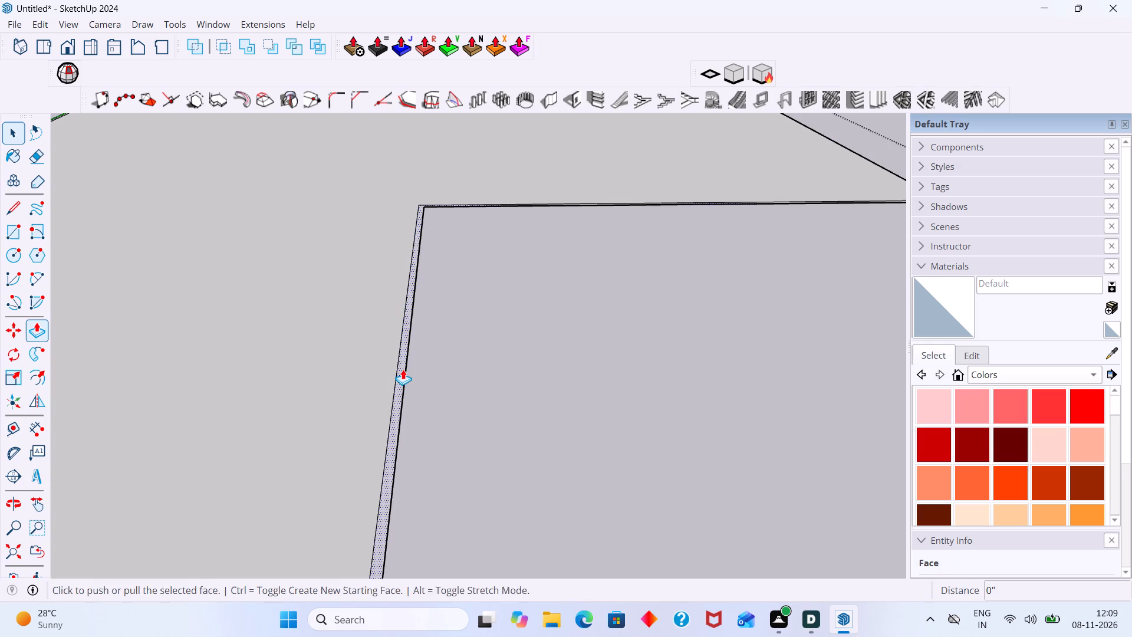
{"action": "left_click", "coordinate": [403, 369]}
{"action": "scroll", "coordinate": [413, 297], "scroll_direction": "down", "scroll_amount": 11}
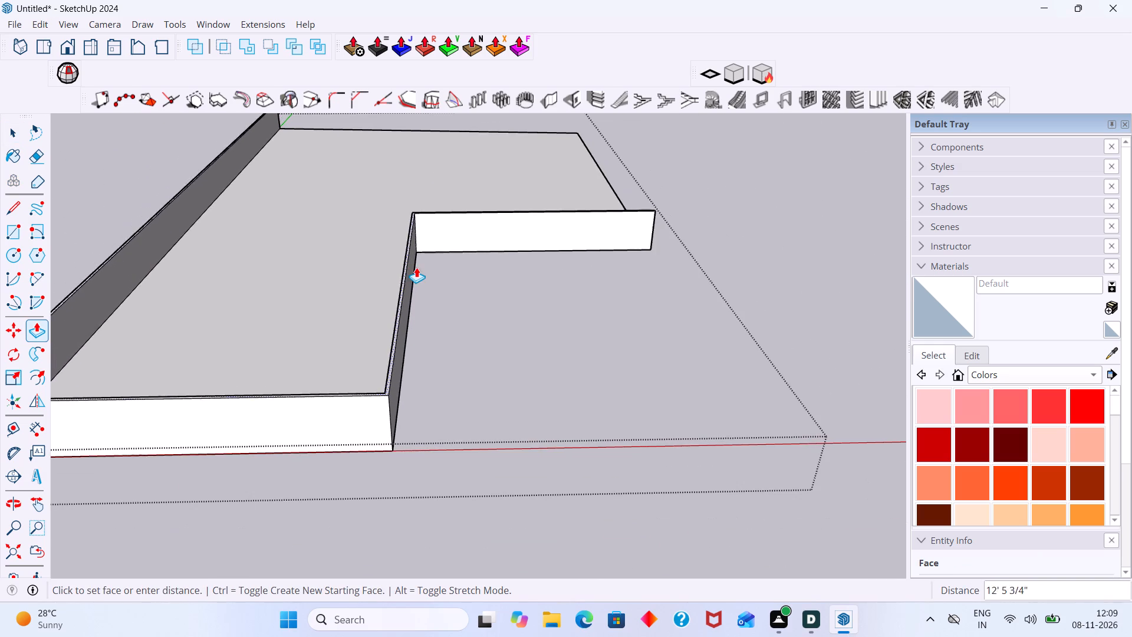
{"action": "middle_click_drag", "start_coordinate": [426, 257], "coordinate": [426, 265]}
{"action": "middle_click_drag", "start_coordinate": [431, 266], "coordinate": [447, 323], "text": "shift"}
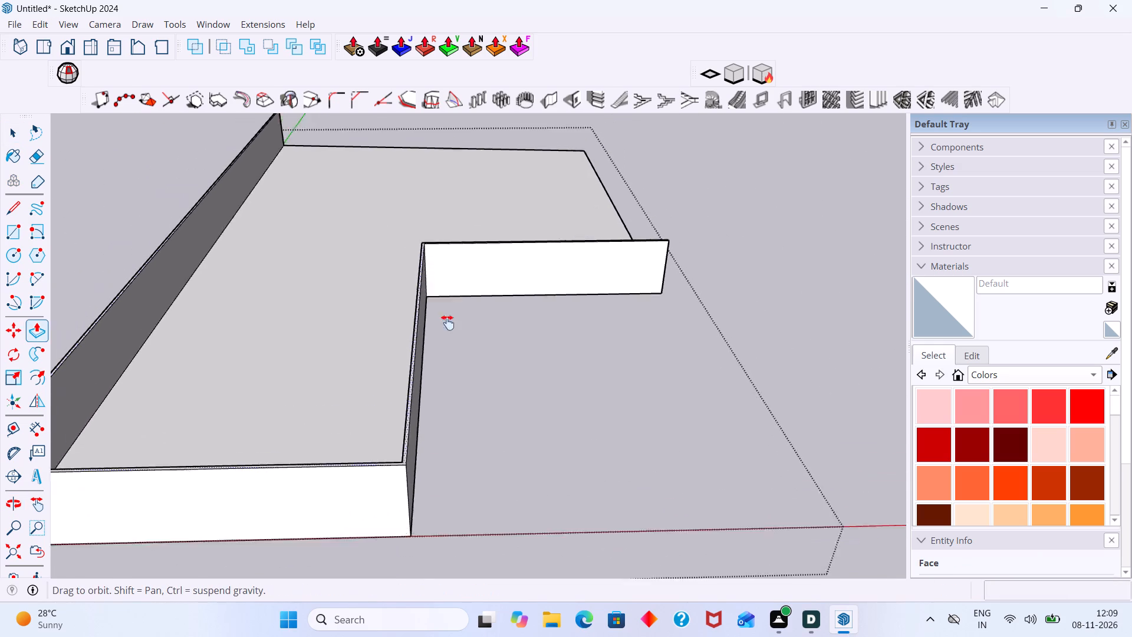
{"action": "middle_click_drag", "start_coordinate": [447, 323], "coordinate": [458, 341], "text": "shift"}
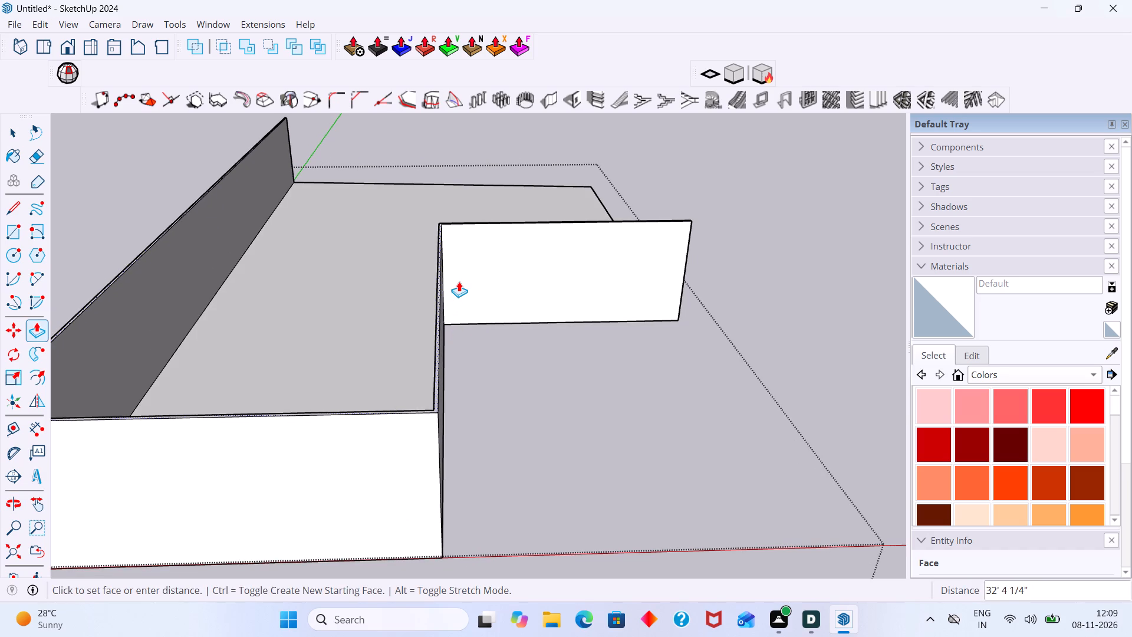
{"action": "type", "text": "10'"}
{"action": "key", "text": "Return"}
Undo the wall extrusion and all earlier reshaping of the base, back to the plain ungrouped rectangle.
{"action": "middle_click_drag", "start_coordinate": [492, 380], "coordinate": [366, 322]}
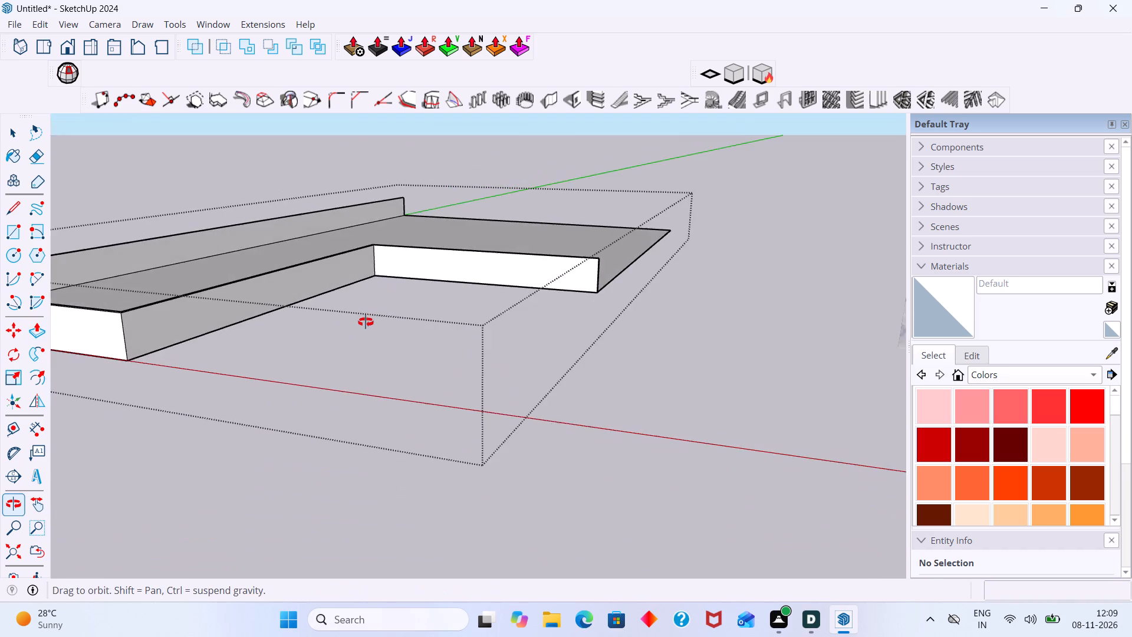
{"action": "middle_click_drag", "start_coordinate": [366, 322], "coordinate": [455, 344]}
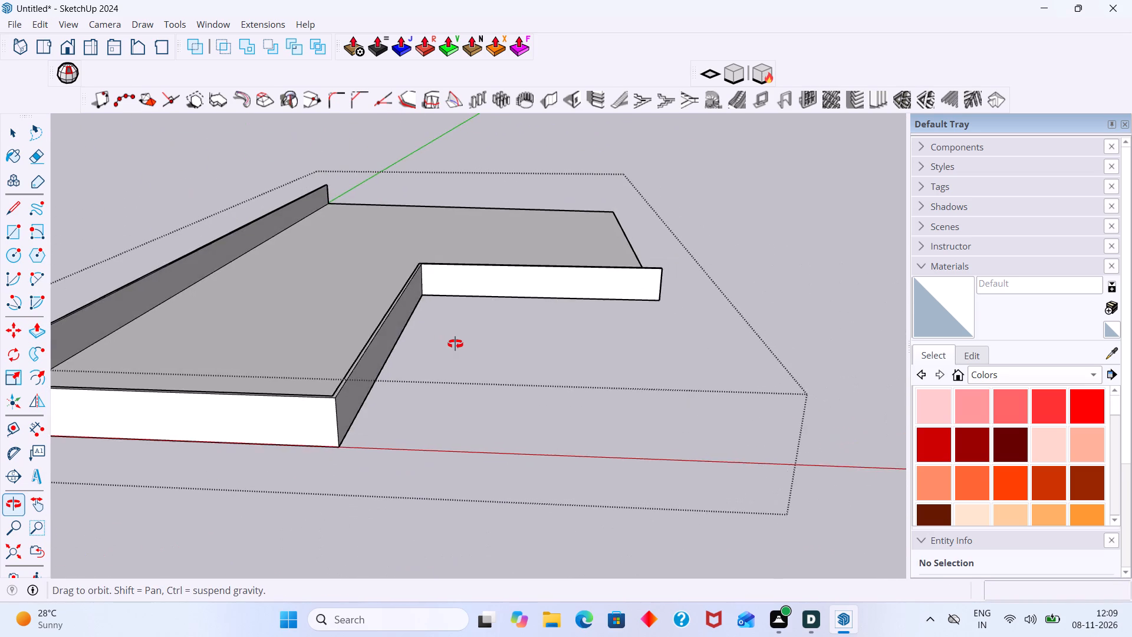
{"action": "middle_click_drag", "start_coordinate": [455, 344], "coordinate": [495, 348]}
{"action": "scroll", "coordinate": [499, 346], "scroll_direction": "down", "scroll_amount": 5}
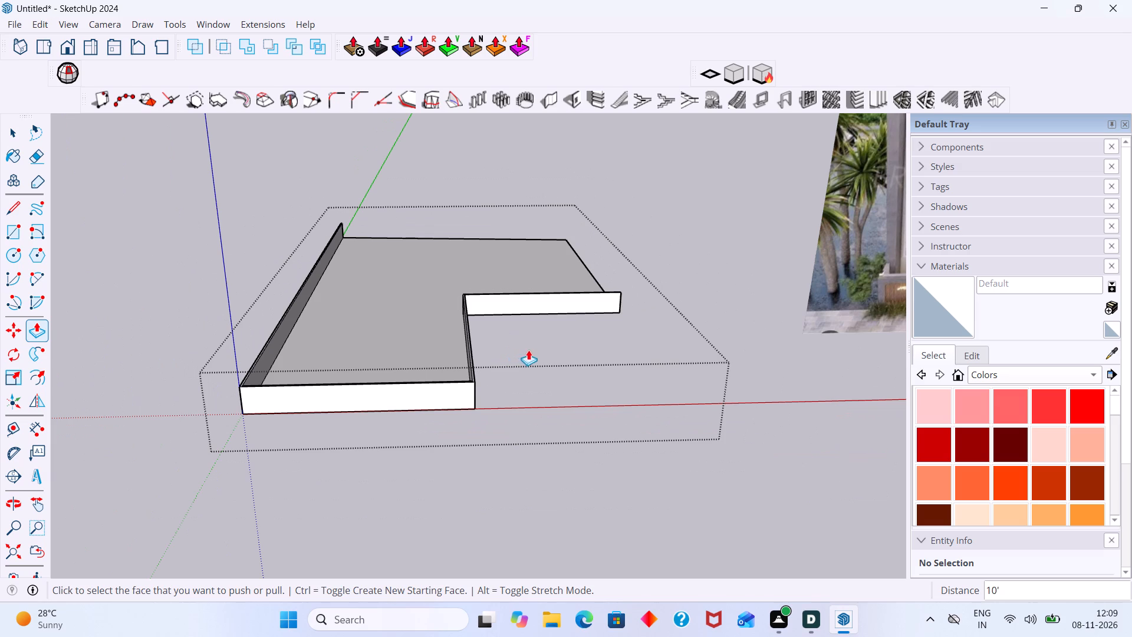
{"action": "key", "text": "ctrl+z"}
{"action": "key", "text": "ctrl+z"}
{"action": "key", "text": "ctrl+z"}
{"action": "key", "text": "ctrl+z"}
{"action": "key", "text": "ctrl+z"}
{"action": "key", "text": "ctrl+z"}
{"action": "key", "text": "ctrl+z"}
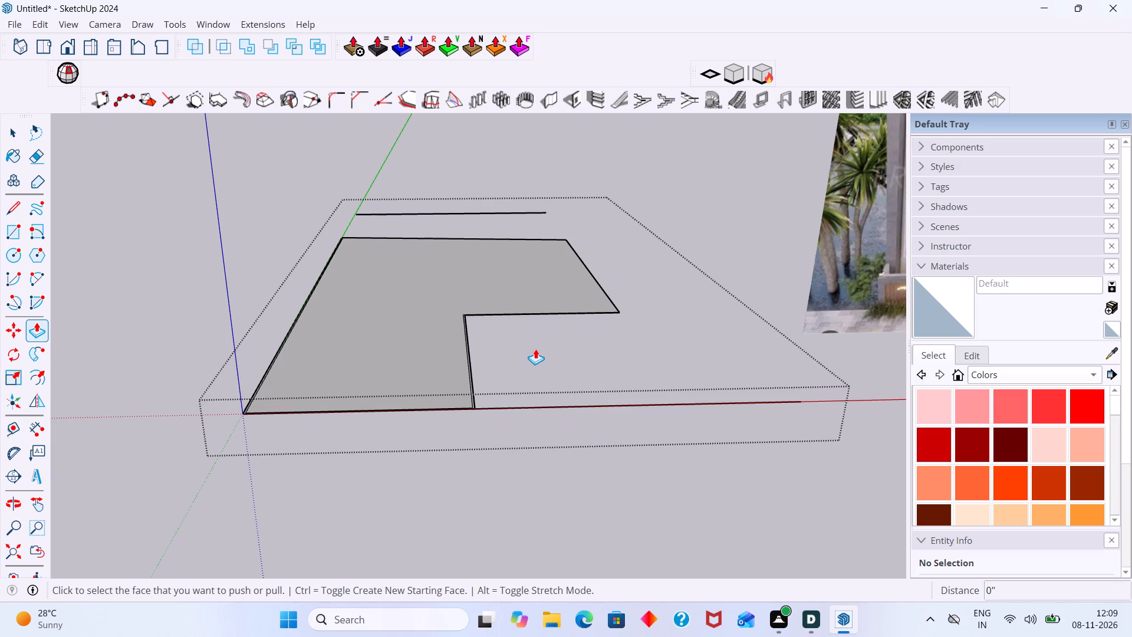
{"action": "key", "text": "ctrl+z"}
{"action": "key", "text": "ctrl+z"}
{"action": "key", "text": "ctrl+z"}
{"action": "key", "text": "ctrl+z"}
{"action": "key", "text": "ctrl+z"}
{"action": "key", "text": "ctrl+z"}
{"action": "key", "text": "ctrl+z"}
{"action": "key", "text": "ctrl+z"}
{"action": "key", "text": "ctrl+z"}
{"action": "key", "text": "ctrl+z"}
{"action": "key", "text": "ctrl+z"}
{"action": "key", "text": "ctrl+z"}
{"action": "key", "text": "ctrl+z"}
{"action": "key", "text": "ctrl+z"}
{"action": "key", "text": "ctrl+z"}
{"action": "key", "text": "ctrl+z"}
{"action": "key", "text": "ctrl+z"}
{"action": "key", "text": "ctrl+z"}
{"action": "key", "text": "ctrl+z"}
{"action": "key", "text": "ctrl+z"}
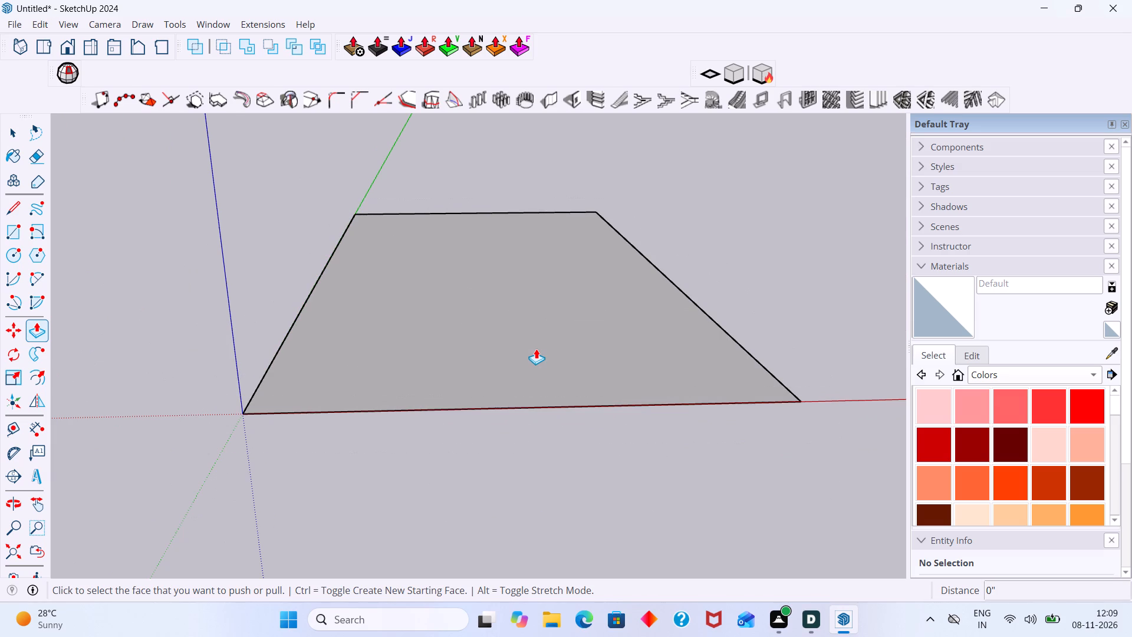
Delete the rectangular base face and erase all of its boundary edges.
{"action": "scroll", "coordinate": [538, 349], "scroll_direction": "down", "scroll_amount": 7, "text": "ctrl"}
{"action": "key", "text": "space"}
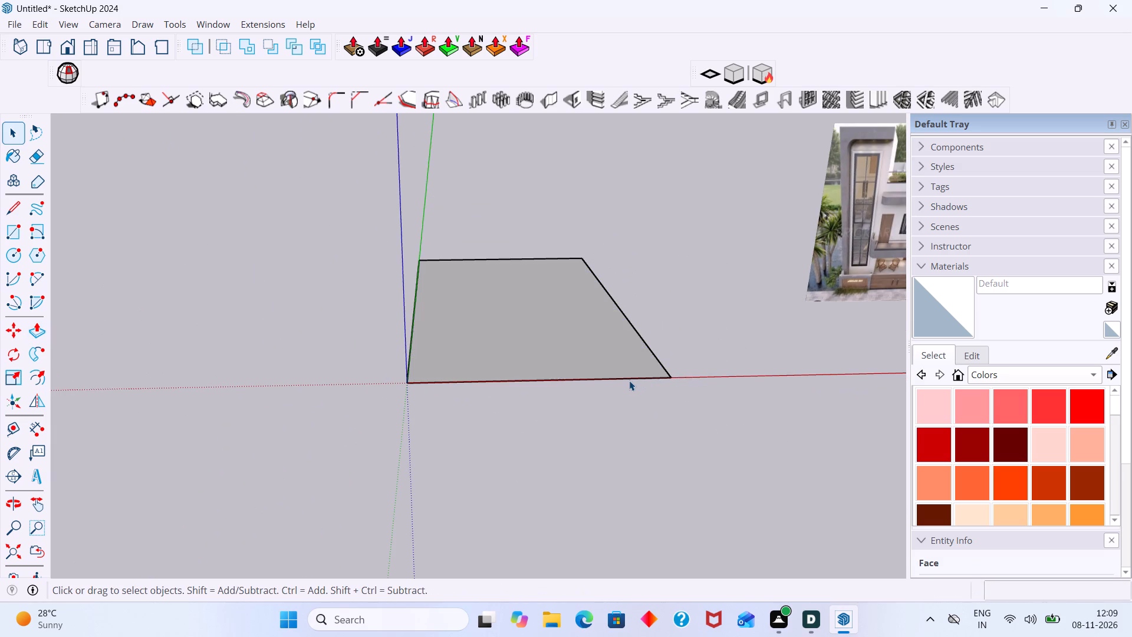
{"action": "middle_click_drag", "start_coordinate": [537, 397], "coordinate": [516, 441]}
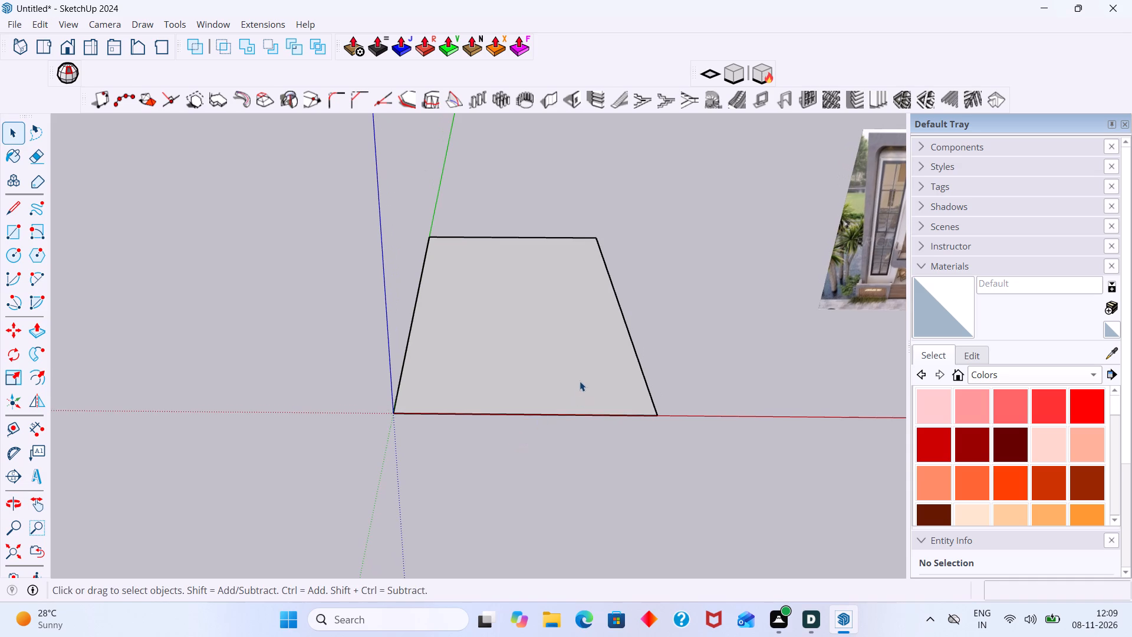
{"action": "left_click", "coordinate": [580, 376]}
{"action": "key", "text": "Delete"}
{"action": "key", "text": "e"}
{"action": "left_click_drag", "start_coordinate": [656, 365], "coordinate": [426, 248]}
{"action": "left_click_drag", "start_coordinate": [502, 176], "coordinate": [501, 461]}
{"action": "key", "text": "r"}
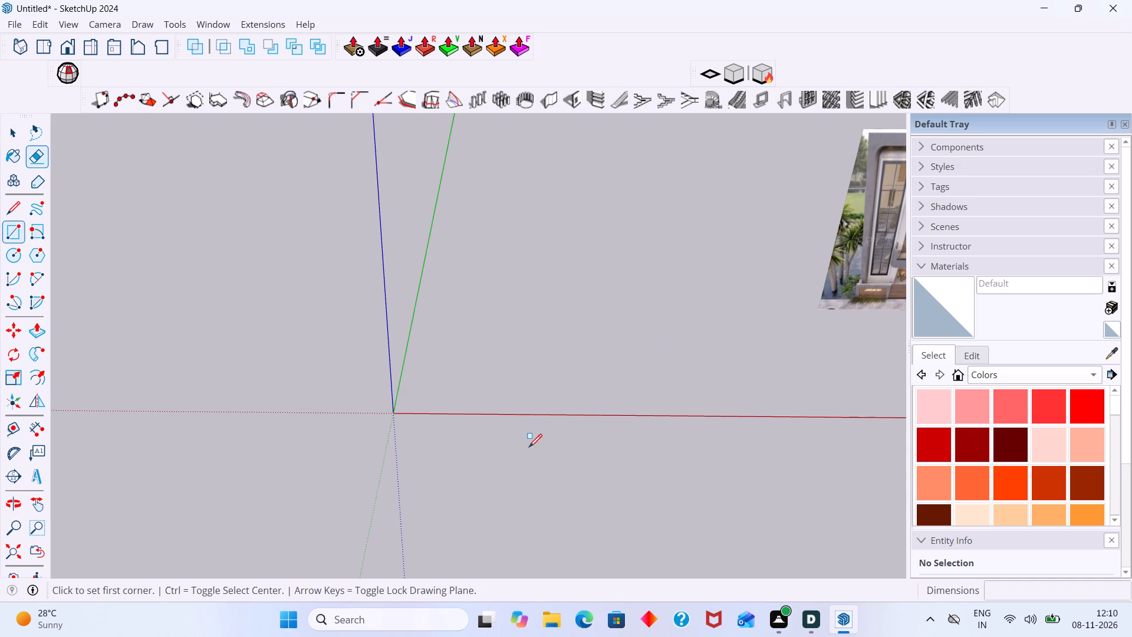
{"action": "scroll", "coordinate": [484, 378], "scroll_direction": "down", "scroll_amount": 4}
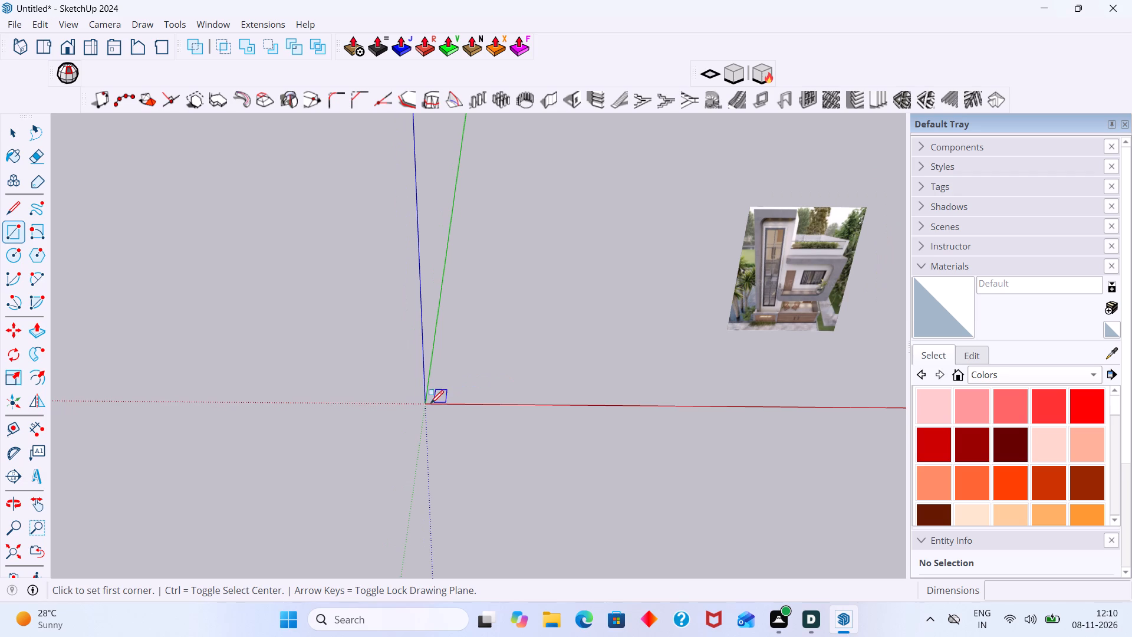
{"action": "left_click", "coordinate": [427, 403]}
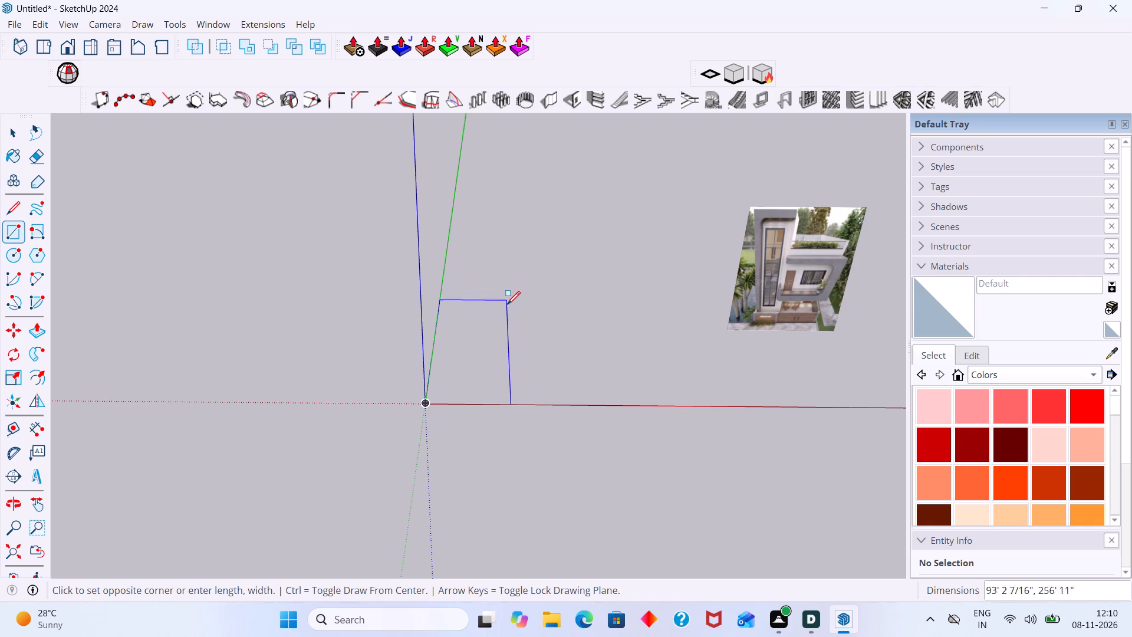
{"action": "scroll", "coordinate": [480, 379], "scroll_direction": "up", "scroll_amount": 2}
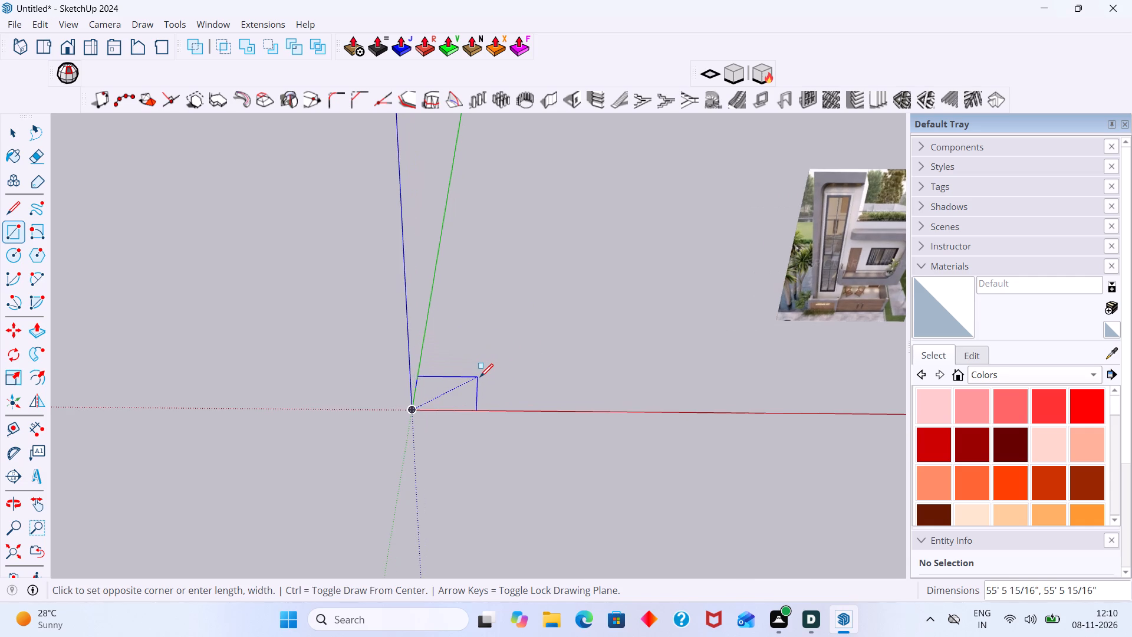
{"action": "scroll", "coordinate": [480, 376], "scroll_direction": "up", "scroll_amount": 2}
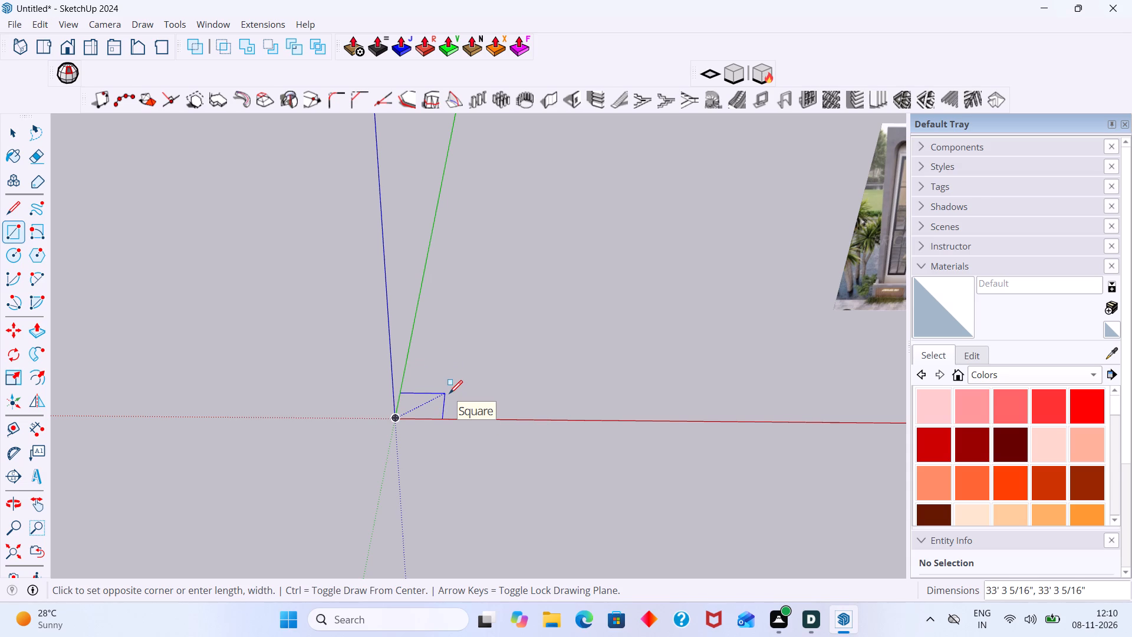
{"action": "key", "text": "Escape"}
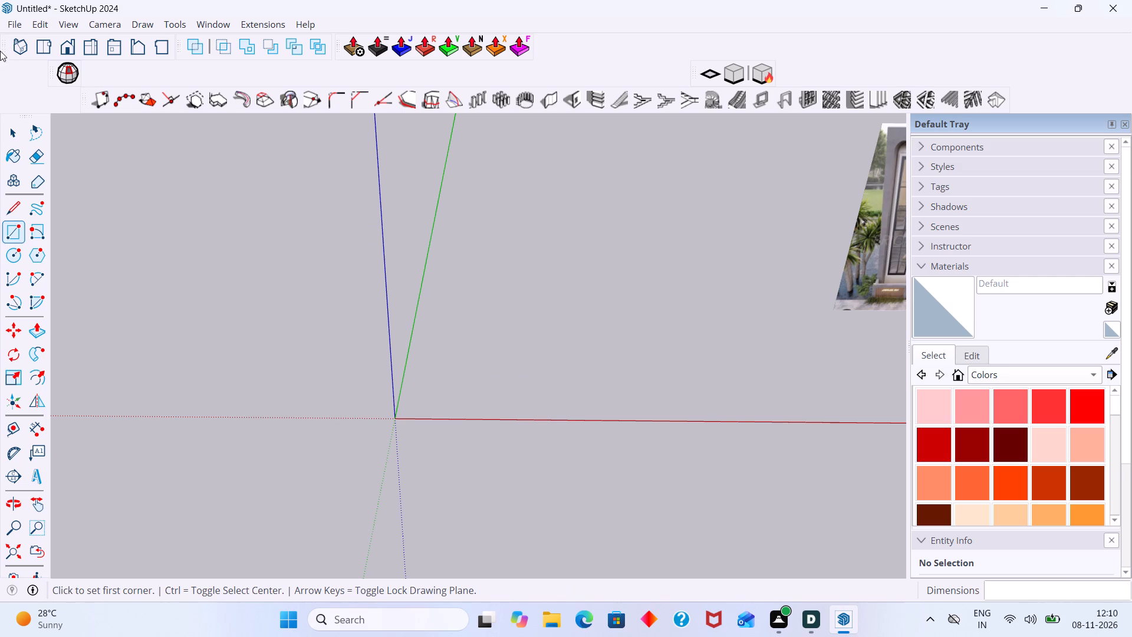
Draw connected edges from the origin: 36' along the green axis, 25' parallel to the red axis, then back to the red axis.
{"action": "key", "text": "l"}
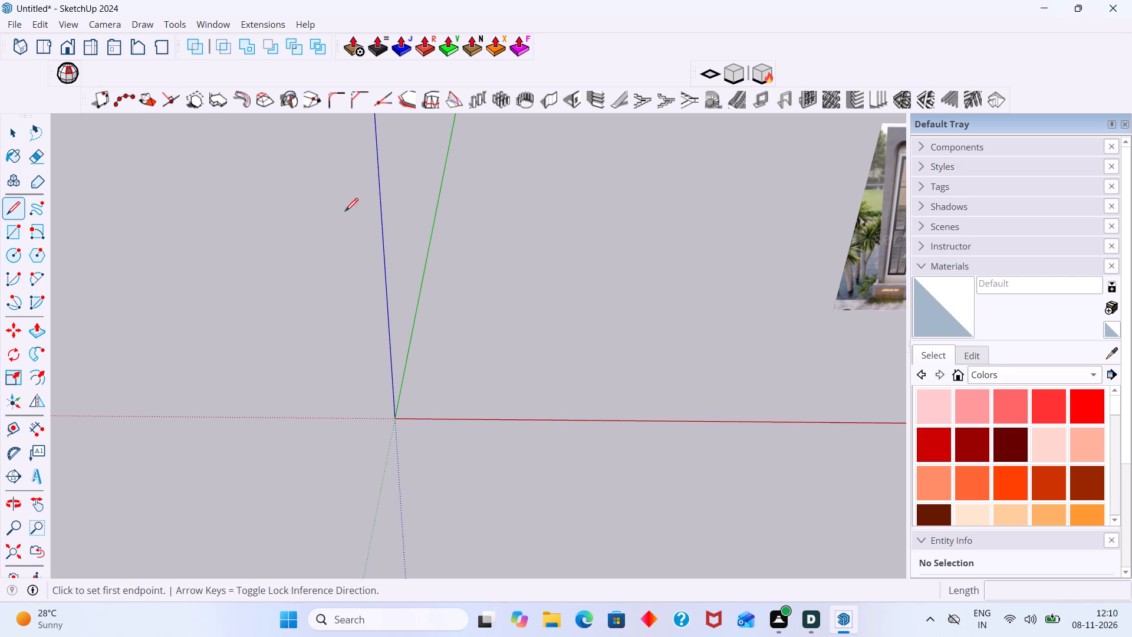
{"action": "left_click", "coordinate": [395, 419]}
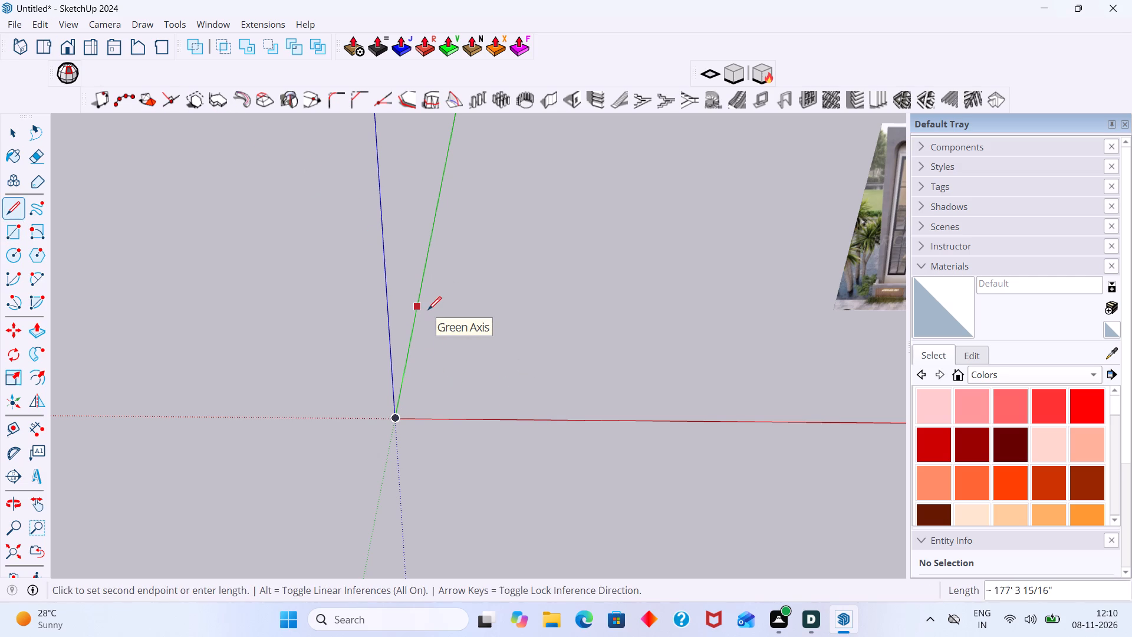
{"action": "key", "text": "Left"}
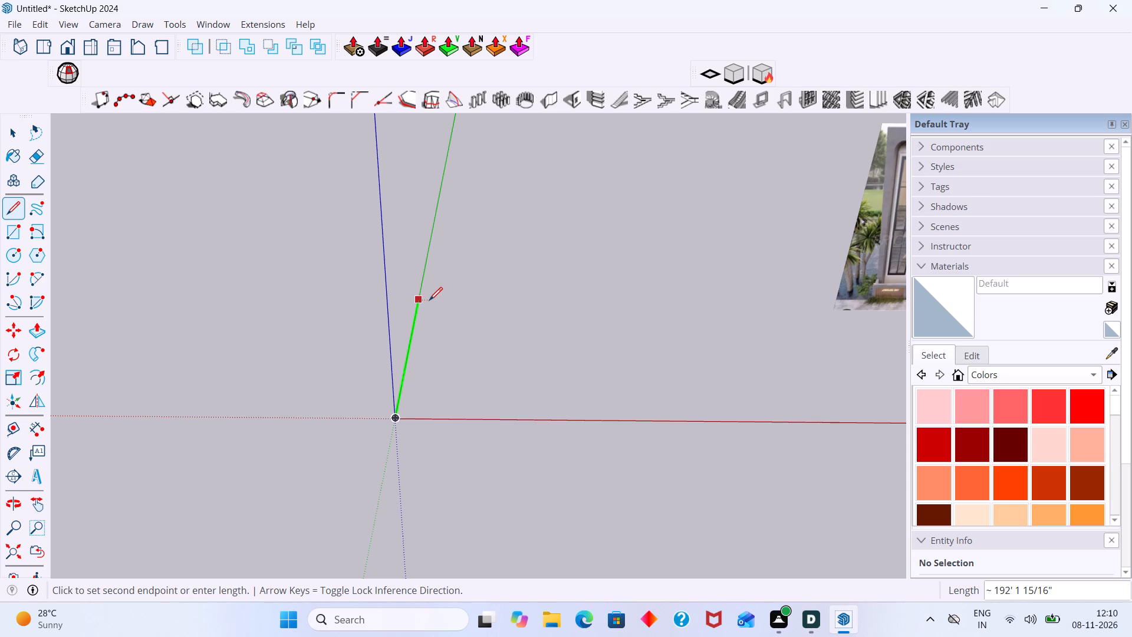
{"action": "key", "text": "3"}
{"action": "type", "text": "6'"}
{"action": "key", "text": "Return"}
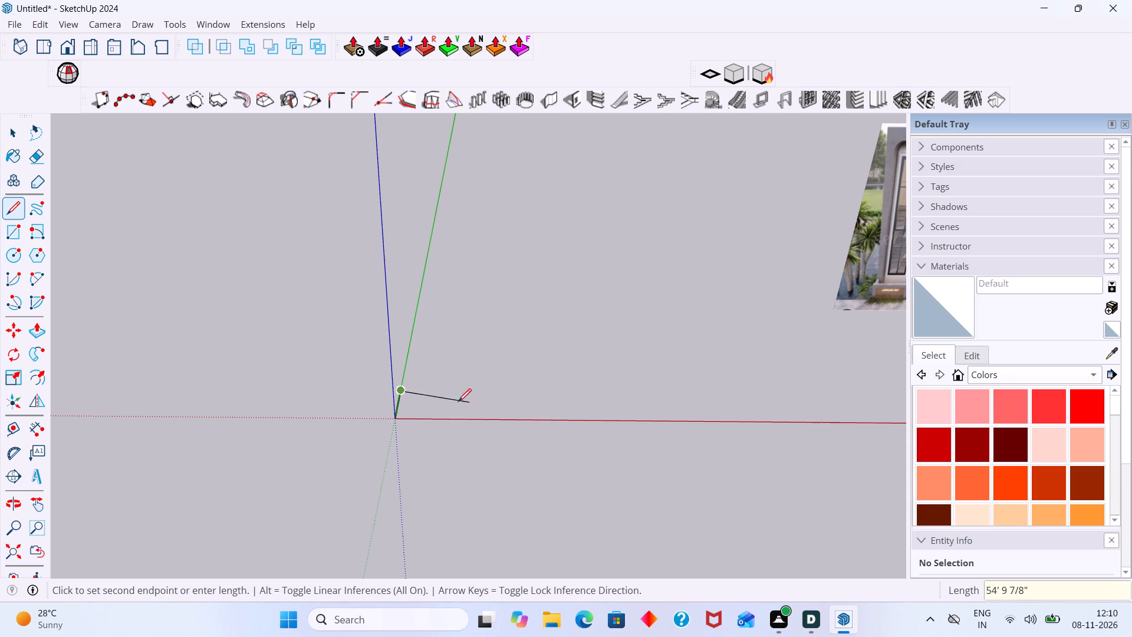
{"action": "scroll", "coordinate": [453, 398], "scroll_direction": "up", "scroll_amount": 3}
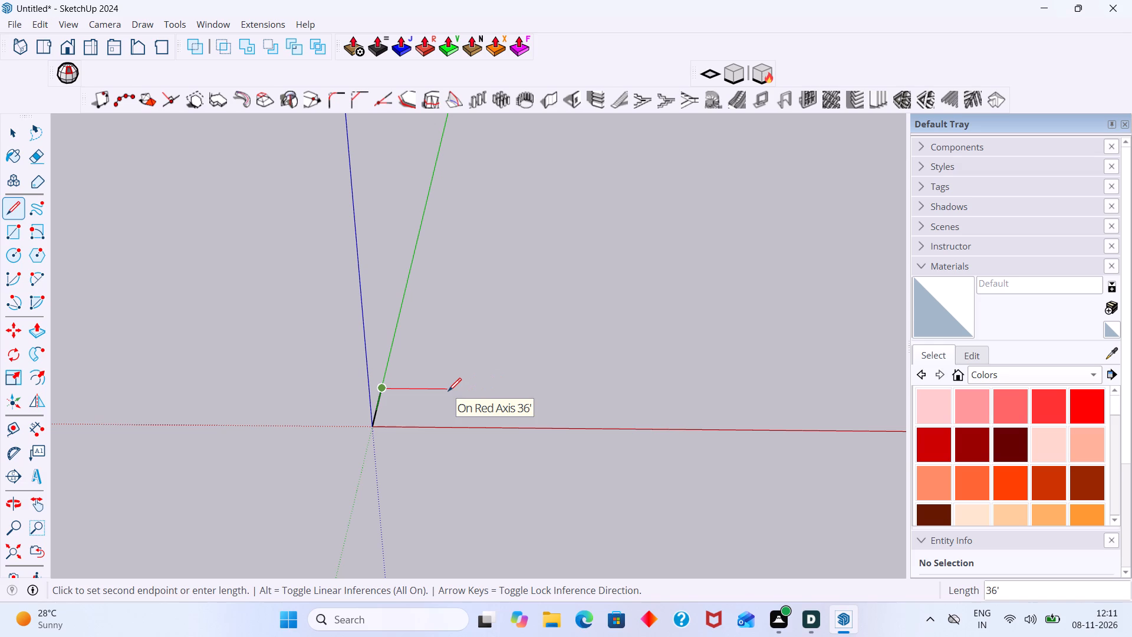
{"action": "type", "text": "25'"}
{"action": "key", "text": "Return"}
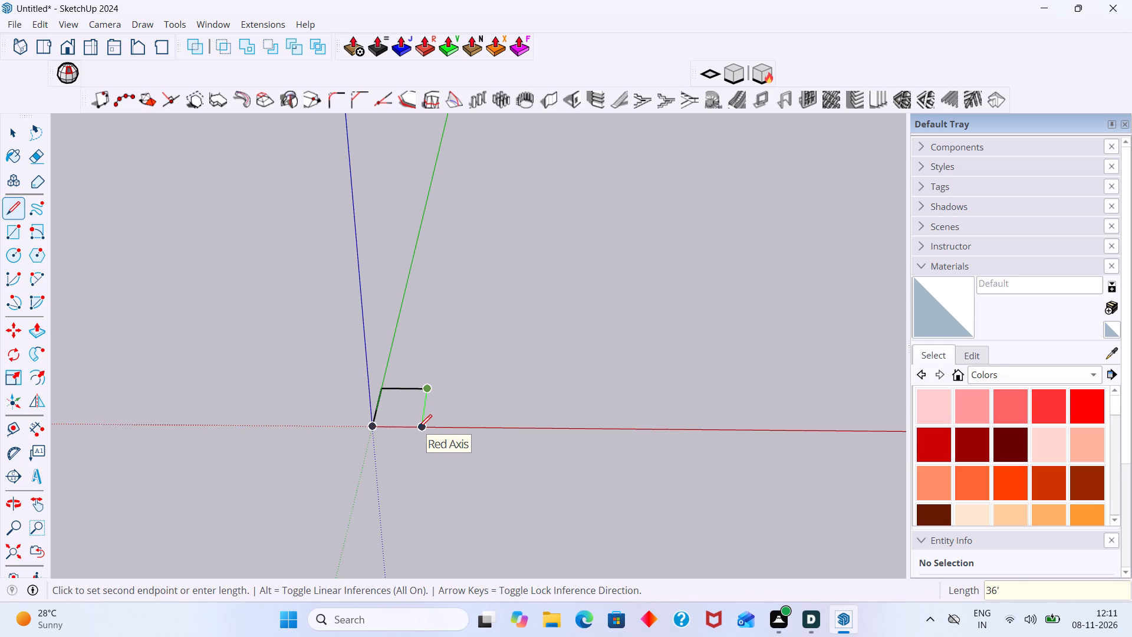
{"action": "key", "text": "Left"}
{"action": "left_click", "coordinate": [373, 425]}
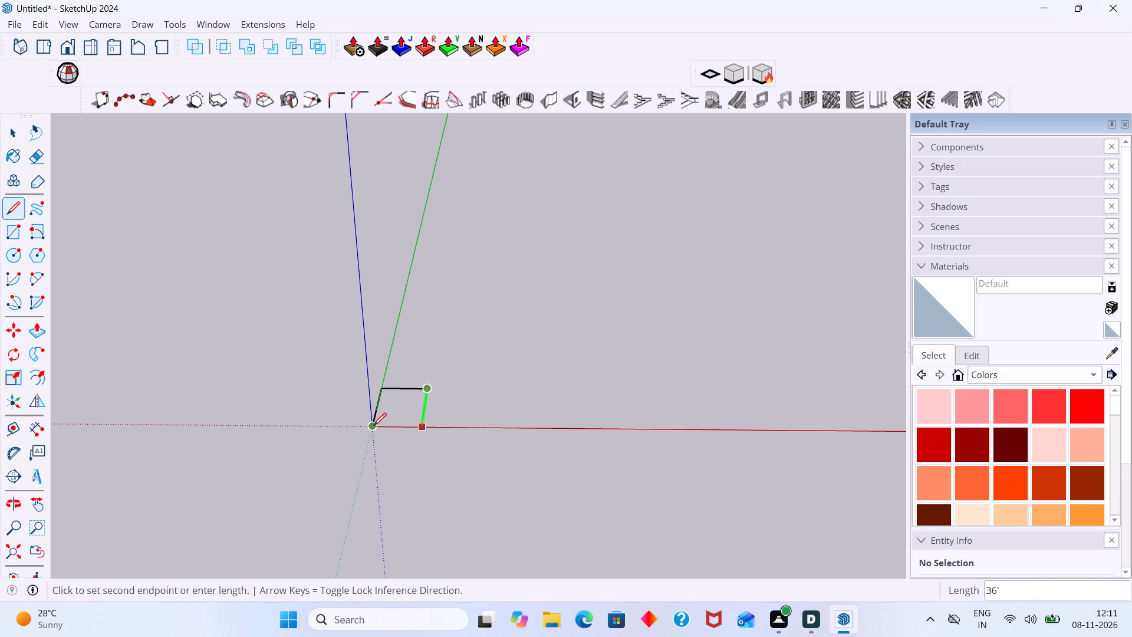
{"action": "key", "text": "space"}
Close the base outline into a face with an edge along the red axis back to the origin.
{"action": "middle_click_drag", "start_coordinate": [408, 414], "coordinate": [428, 362]}
{"action": "scroll", "coordinate": [402, 400], "scroll_direction": "up", "scroll_amount": 2}
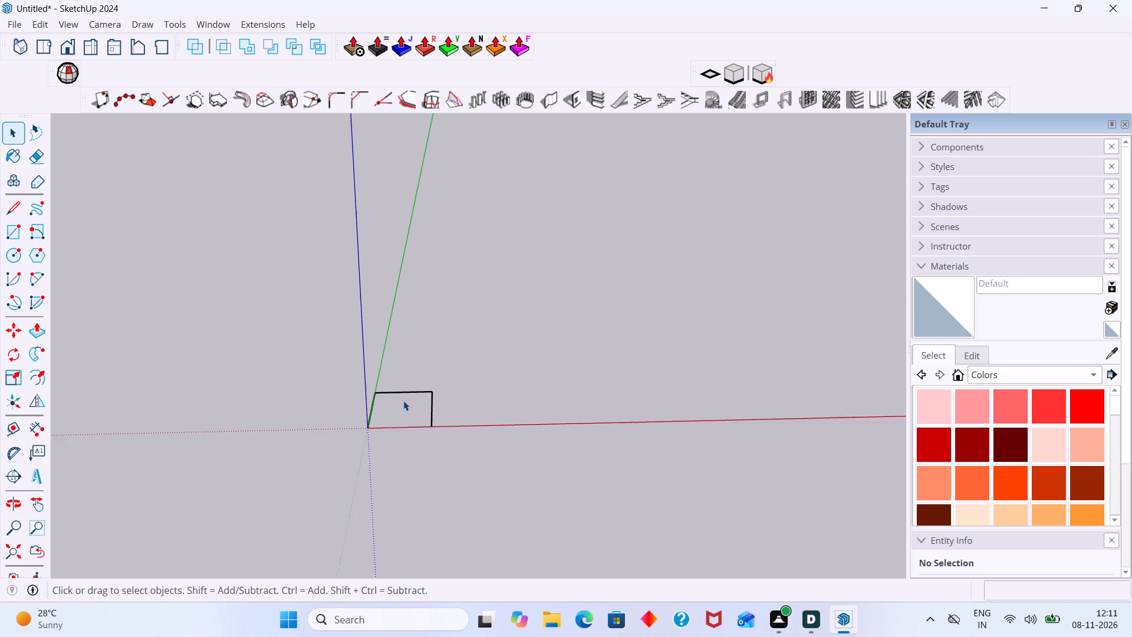
{"action": "scroll", "coordinate": [403, 400], "scroll_direction": "up", "scroll_amount": 18}
{"action": "middle_click_drag", "start_coordinate": [422, 401], "coordinate": [353, 408]}
{"action": "scroll", "coordinate": [353, 405], "scroll_direction": "up", "scroll_amount": 1}
{"action": "scroll", "coordinate": [353, 405], "scroll_direction": "down", "scroll_amount": 14}
{"action": "double_click", "coordinate": [365, 439]}
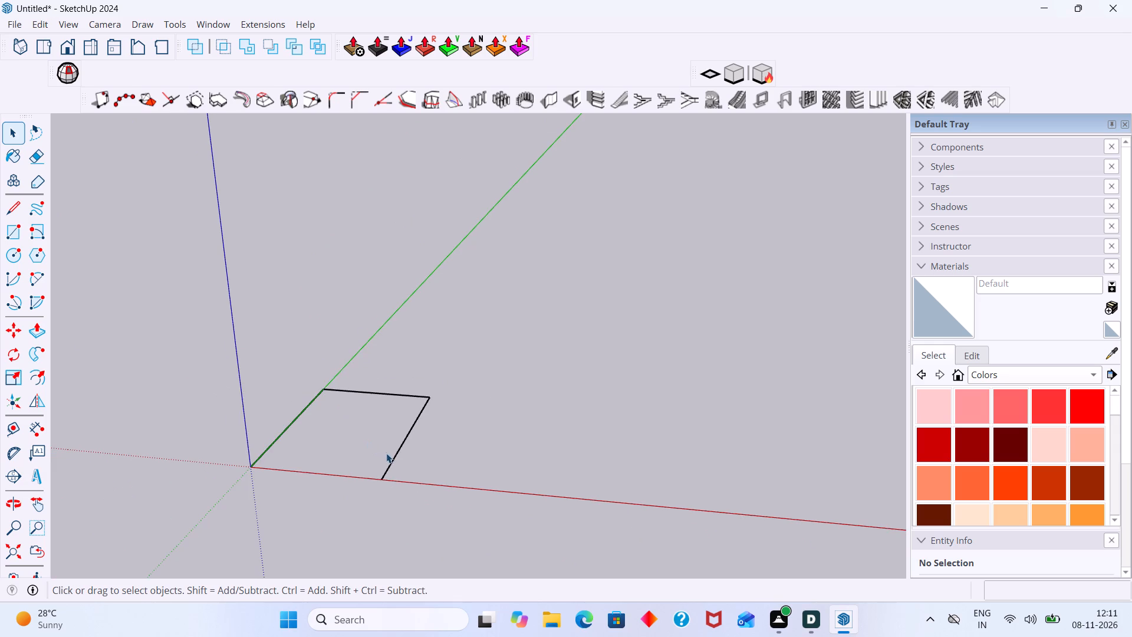
{"action": "key", "text": "l"}
{"action": "left_click", "coordinate": [381, 478]}
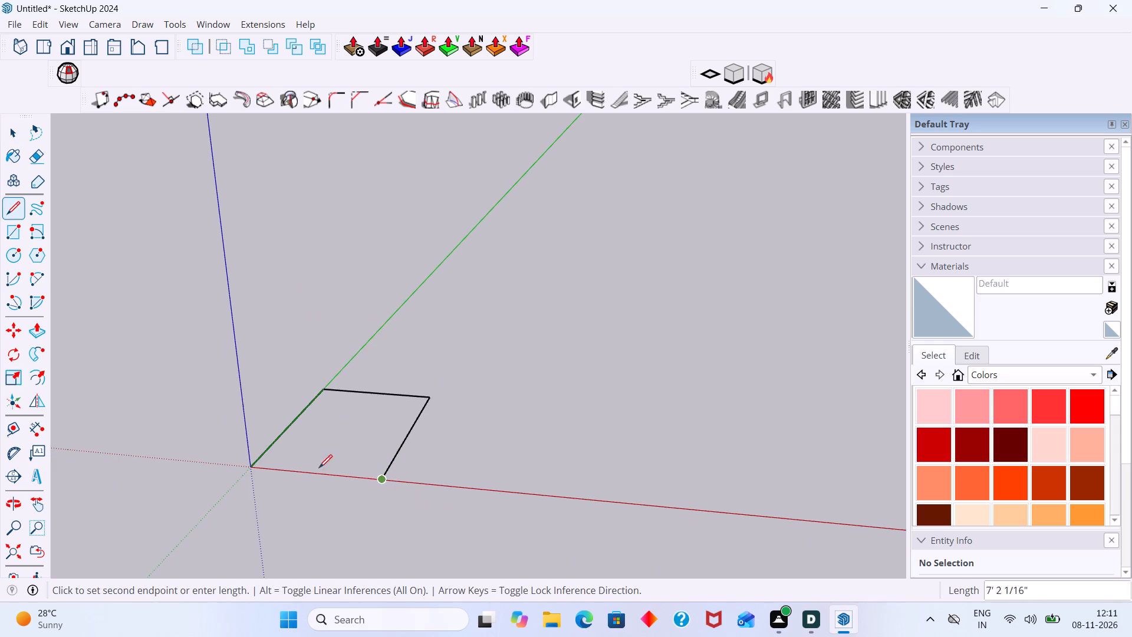
{"action": "left_click", "coordinate": [254, 464]}
{"action": "key", "text": "space"}
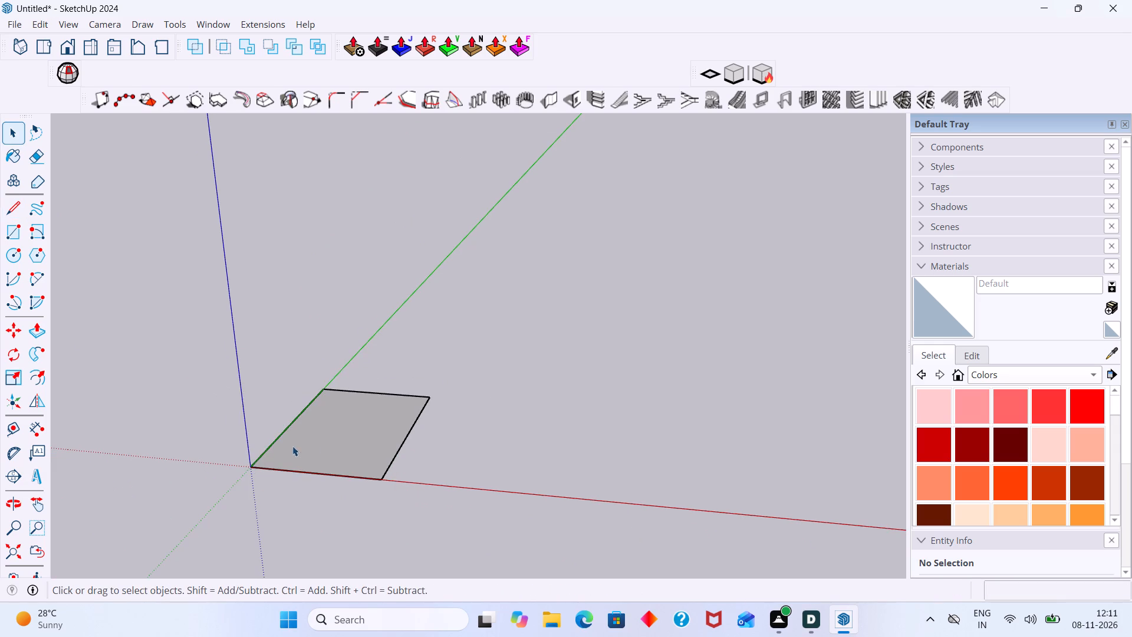
Make a group from the base face and its four boundary edges.
{"action": "double_click", "coordinate": [321, 439]}
{"action": "right_click", "coordinate": [328, 443]}
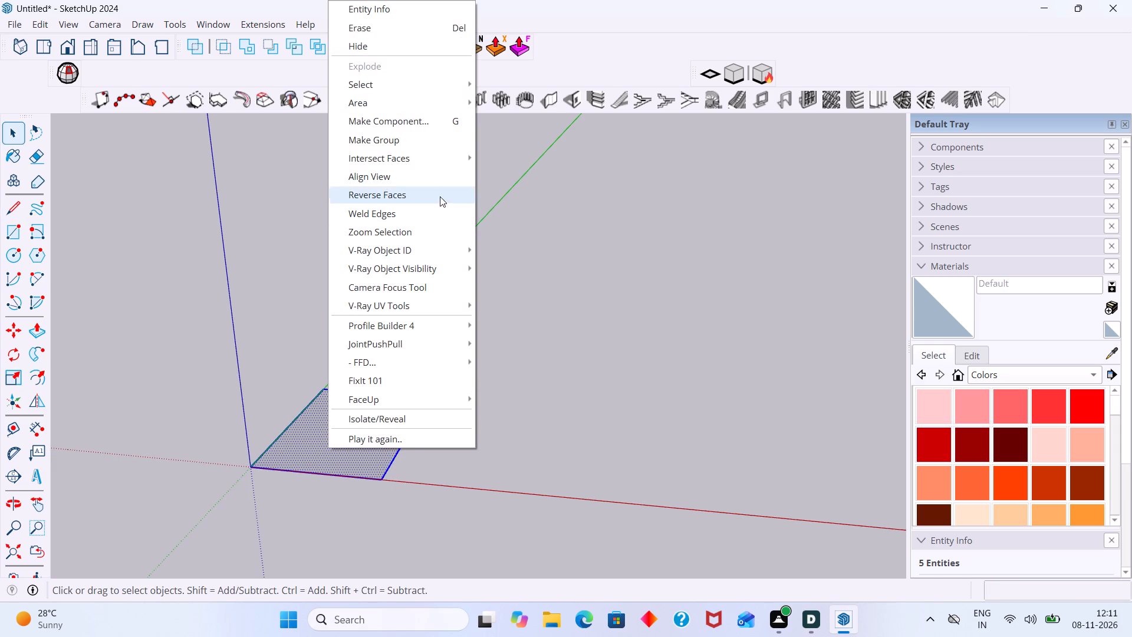
{"action": "left_click", "coordinate": [427, 142]}
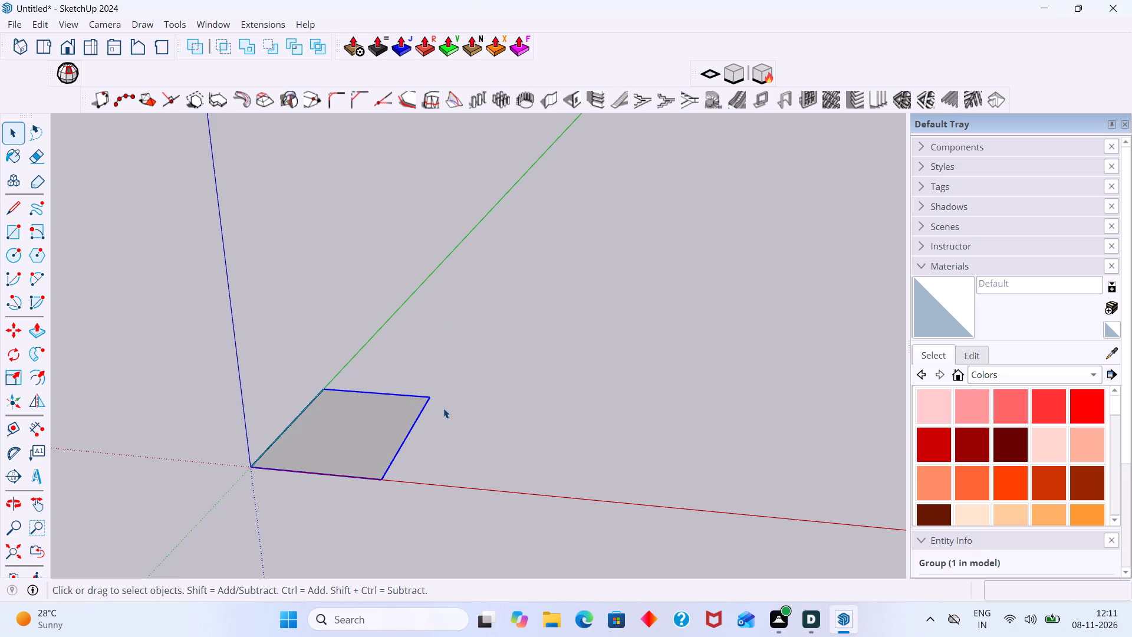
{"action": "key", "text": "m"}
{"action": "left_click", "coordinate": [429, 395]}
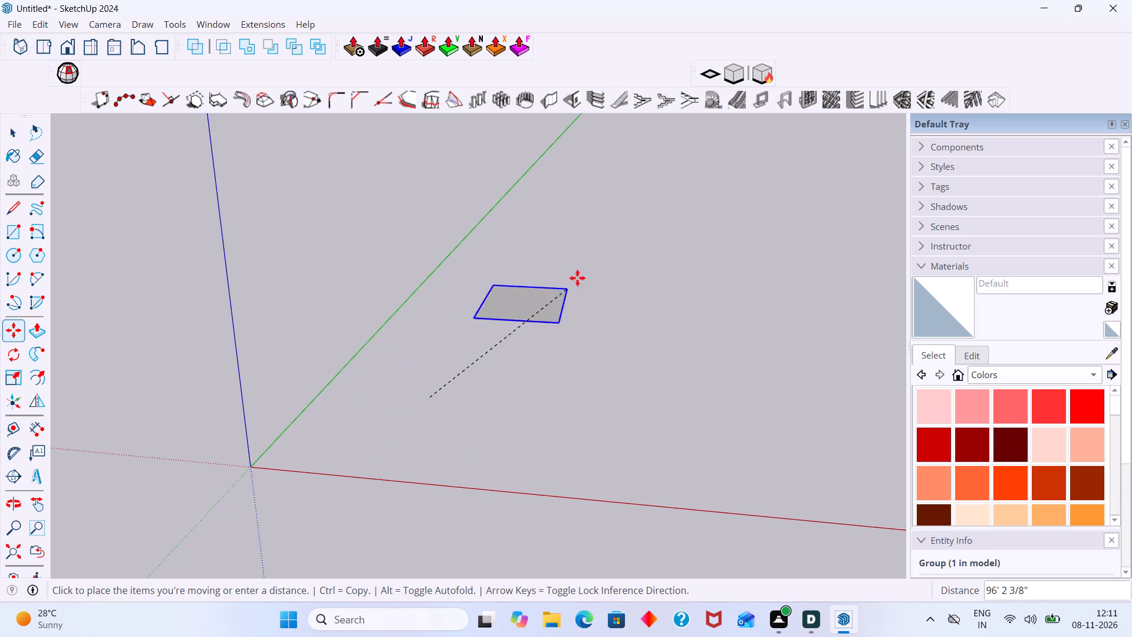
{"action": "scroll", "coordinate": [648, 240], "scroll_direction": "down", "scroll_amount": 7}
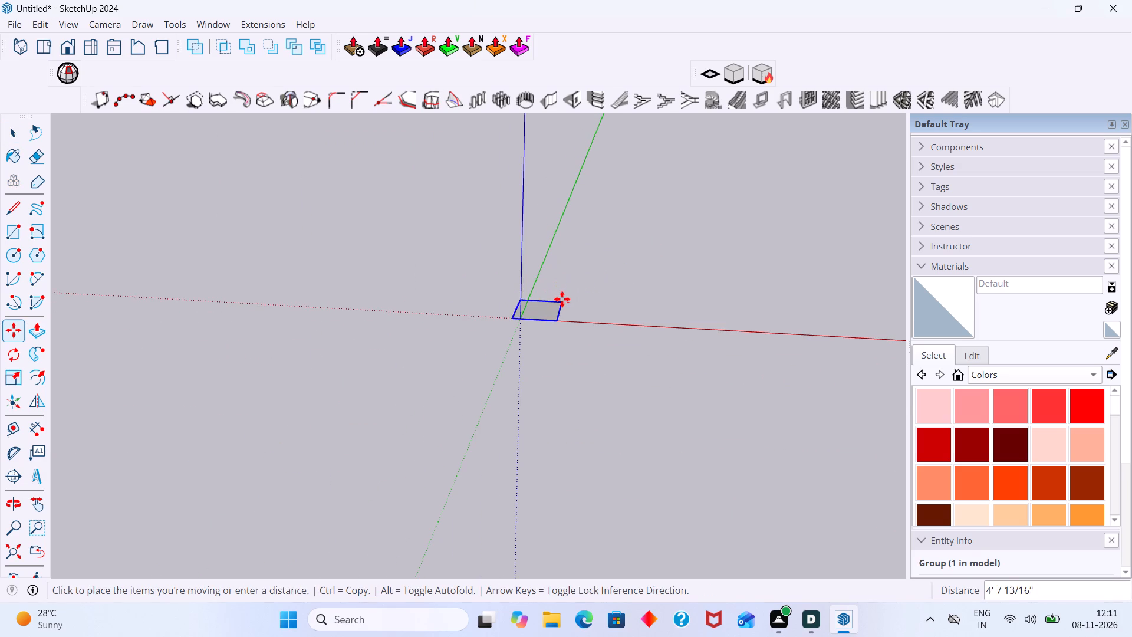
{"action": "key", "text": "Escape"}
Move the base group by its front corner about 163' along the red axis, away from the origin.
{"action": "left_click", "coordinate": [567, 323]}
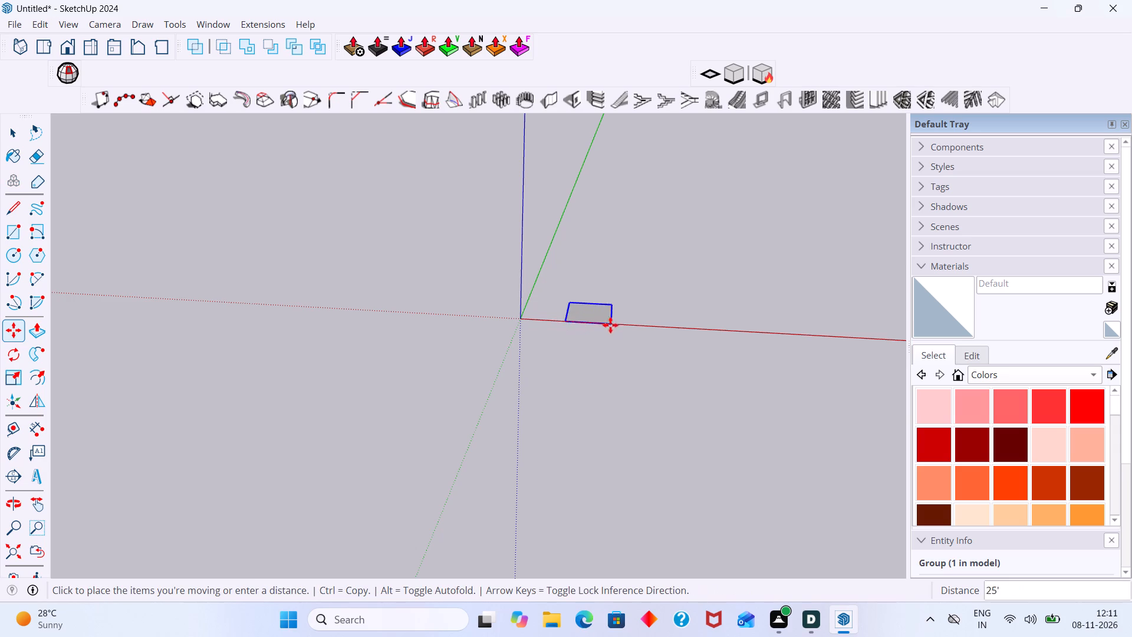
{"action": "scroll", "coordinate": [696, 333], "scroll_direction": "down", "scroll_amount": 5}
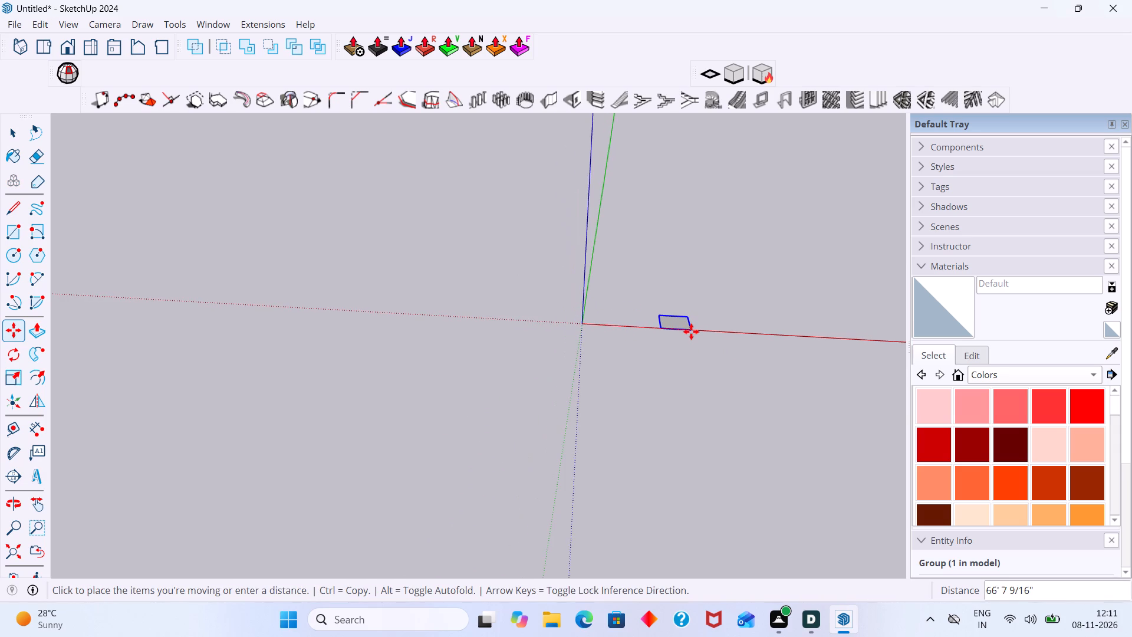
{"action": "middle_click_drag", "start_coordinate": [691, 332], "coordinate": [540, 313], "text": "shift"}
{"action": "scroll", "coordinate": [552, 304], "scroll_direction": "down", "scroll_amount": 3}
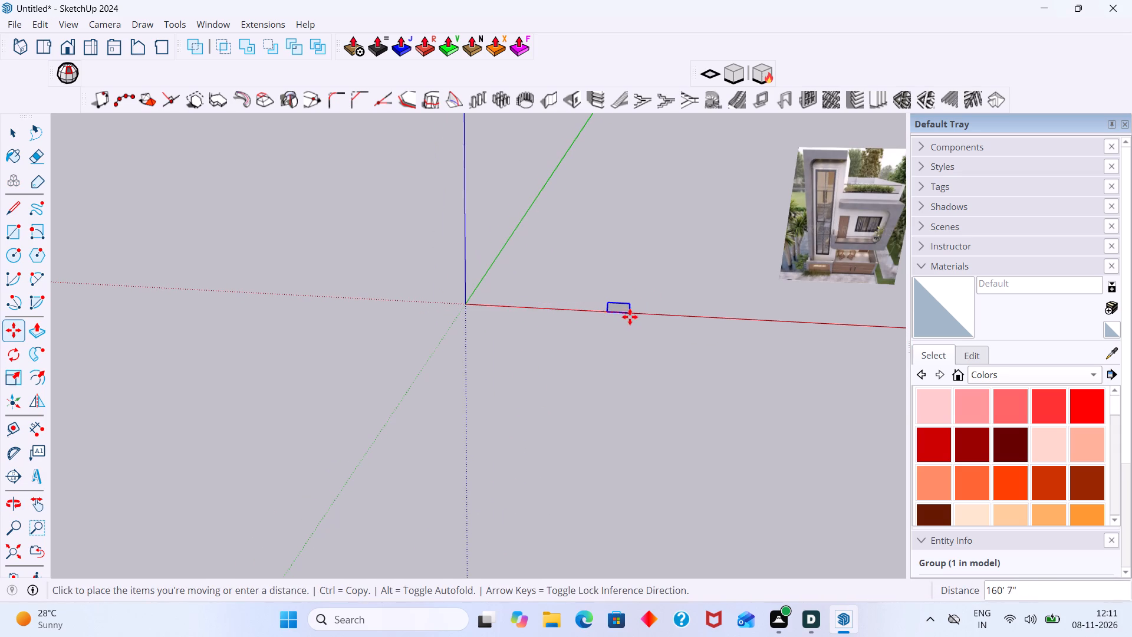
{"action": "left_click", "coordinate": [631, 316]}
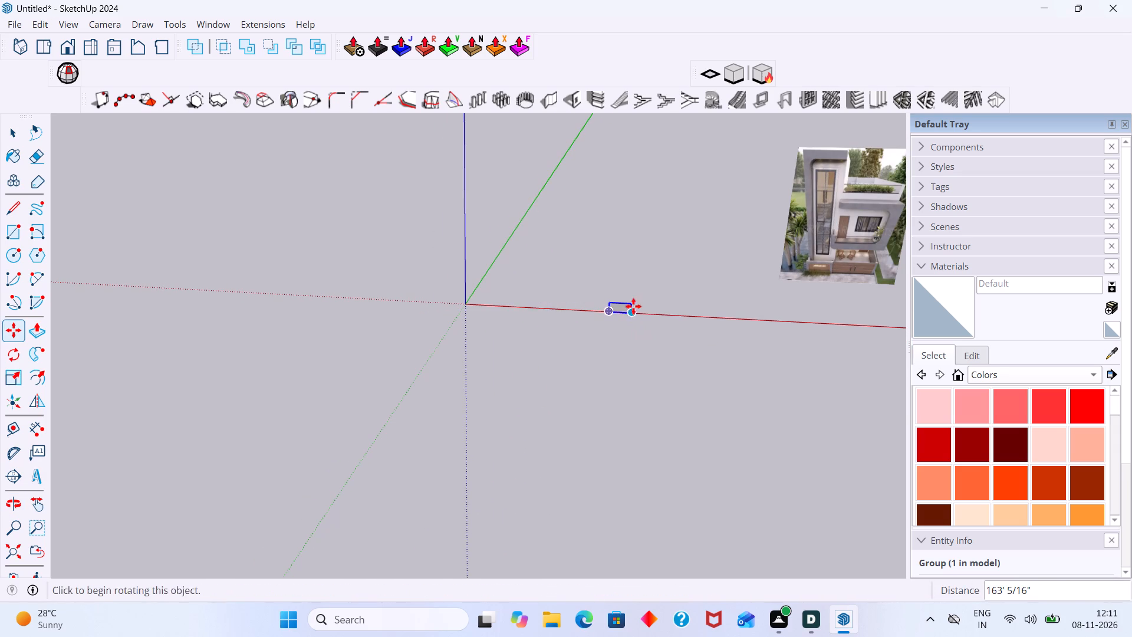
Move the base group about 280' along the green axis and deselect it.
{"action": "middle_click_drag", "start_coordinate": [629, 312], "coordinate": [562, 339]}
{"action": "scroll", "coordinate": [593, 323], "scroll_direction": "up", "scroll_amount": 3}
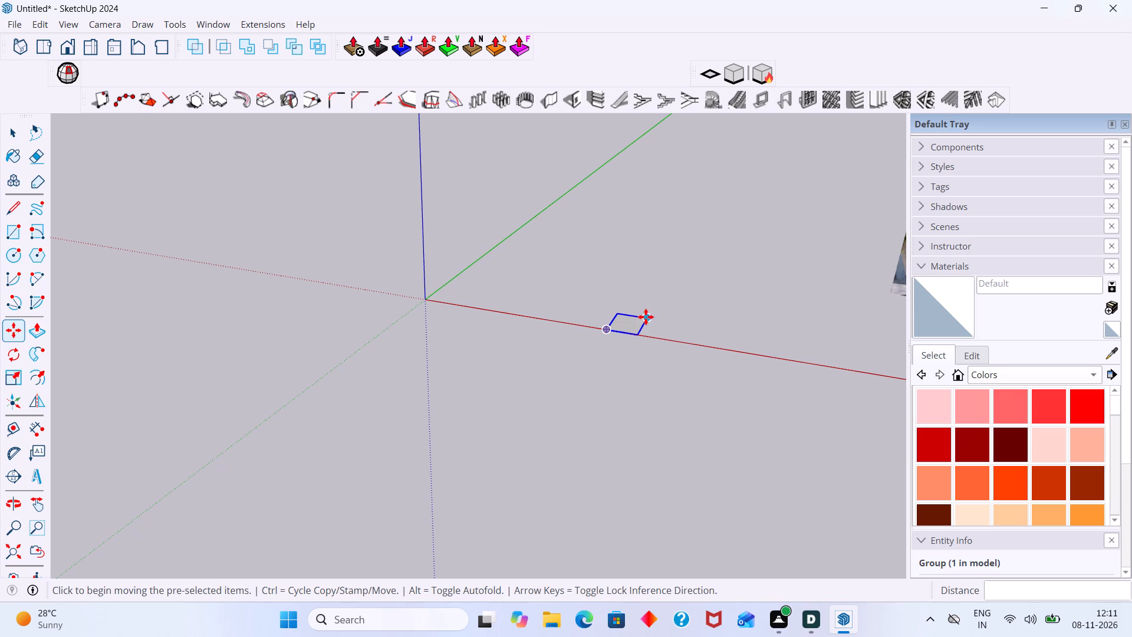
{"action": "left_click", "coordinate": [648, 317]}
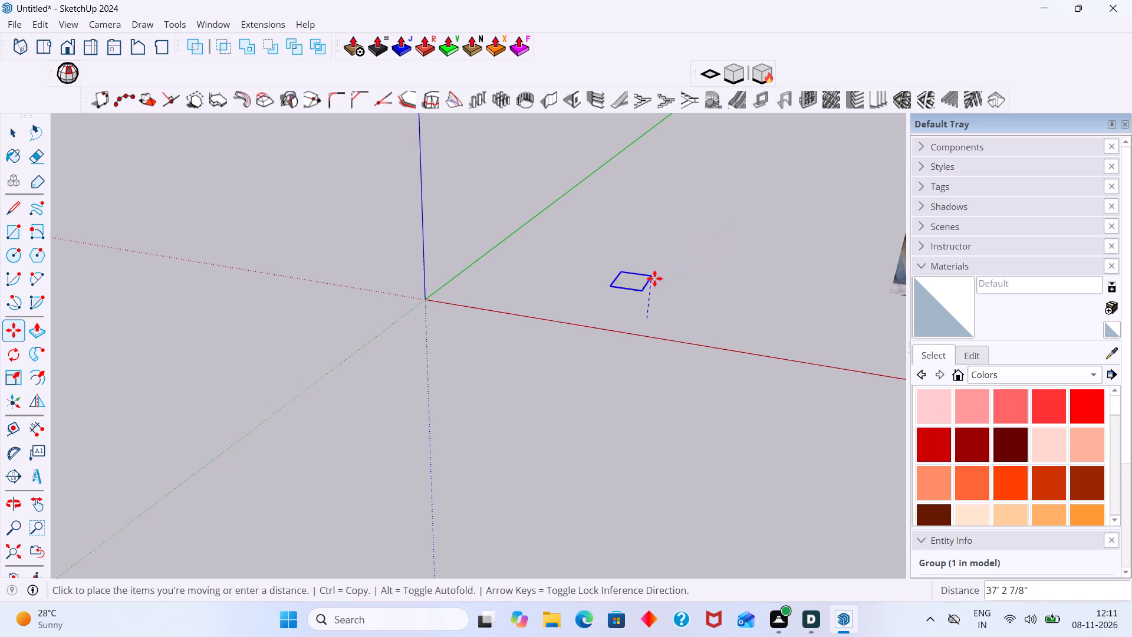
{"action": "key", "text": "Left"}
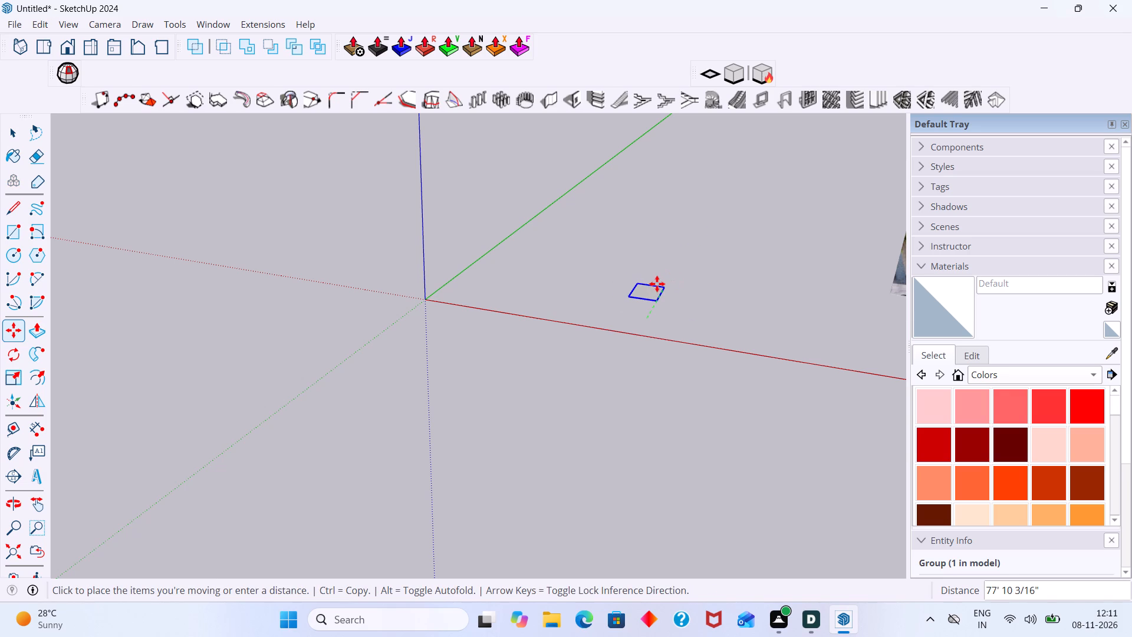
{"action": "left_click", "coordinate": [744, 234]}
{"action": "key", "text": "space"}
{"action": "left_click", "coordinate": [712, 278]}
{"action": "scroll", "coordinate": [712, 278], "scroll_direction": "down", "scroll_amount": 2}
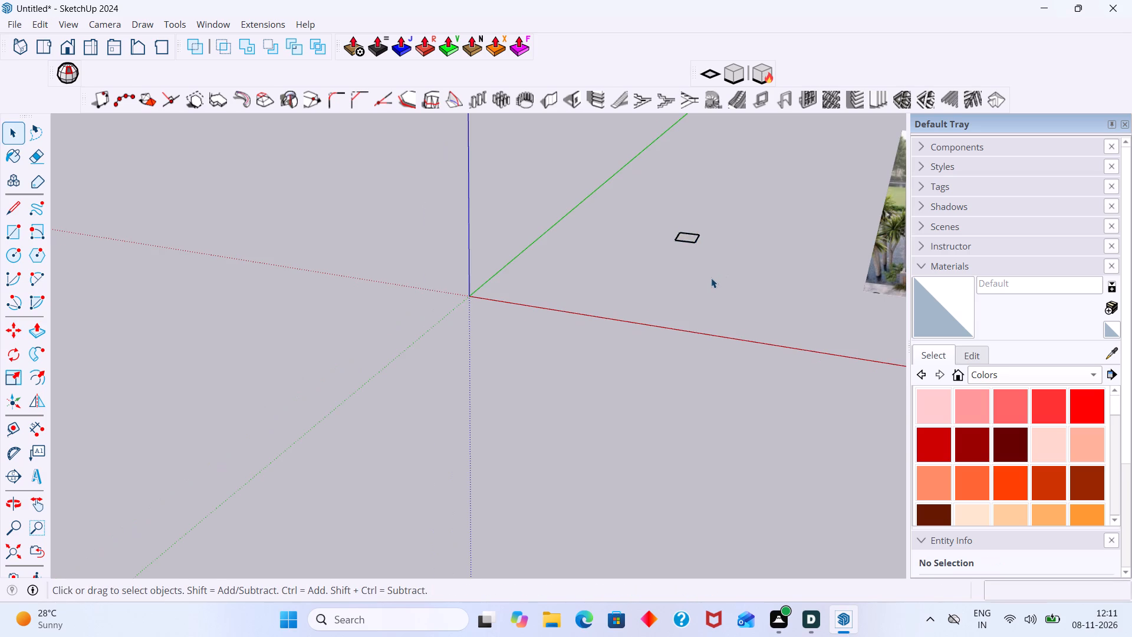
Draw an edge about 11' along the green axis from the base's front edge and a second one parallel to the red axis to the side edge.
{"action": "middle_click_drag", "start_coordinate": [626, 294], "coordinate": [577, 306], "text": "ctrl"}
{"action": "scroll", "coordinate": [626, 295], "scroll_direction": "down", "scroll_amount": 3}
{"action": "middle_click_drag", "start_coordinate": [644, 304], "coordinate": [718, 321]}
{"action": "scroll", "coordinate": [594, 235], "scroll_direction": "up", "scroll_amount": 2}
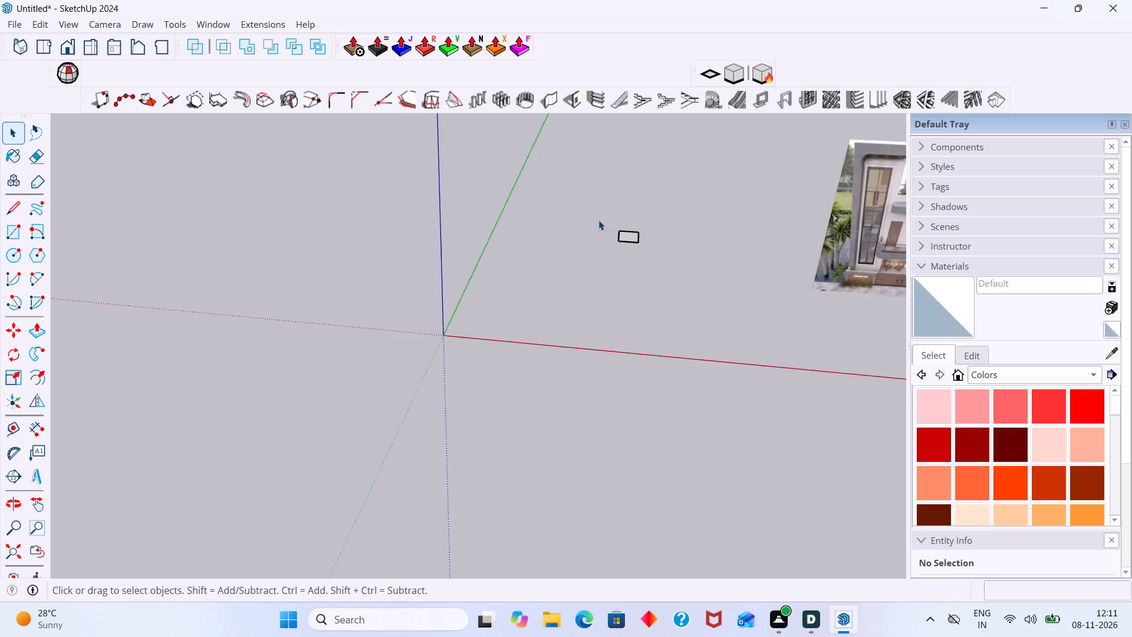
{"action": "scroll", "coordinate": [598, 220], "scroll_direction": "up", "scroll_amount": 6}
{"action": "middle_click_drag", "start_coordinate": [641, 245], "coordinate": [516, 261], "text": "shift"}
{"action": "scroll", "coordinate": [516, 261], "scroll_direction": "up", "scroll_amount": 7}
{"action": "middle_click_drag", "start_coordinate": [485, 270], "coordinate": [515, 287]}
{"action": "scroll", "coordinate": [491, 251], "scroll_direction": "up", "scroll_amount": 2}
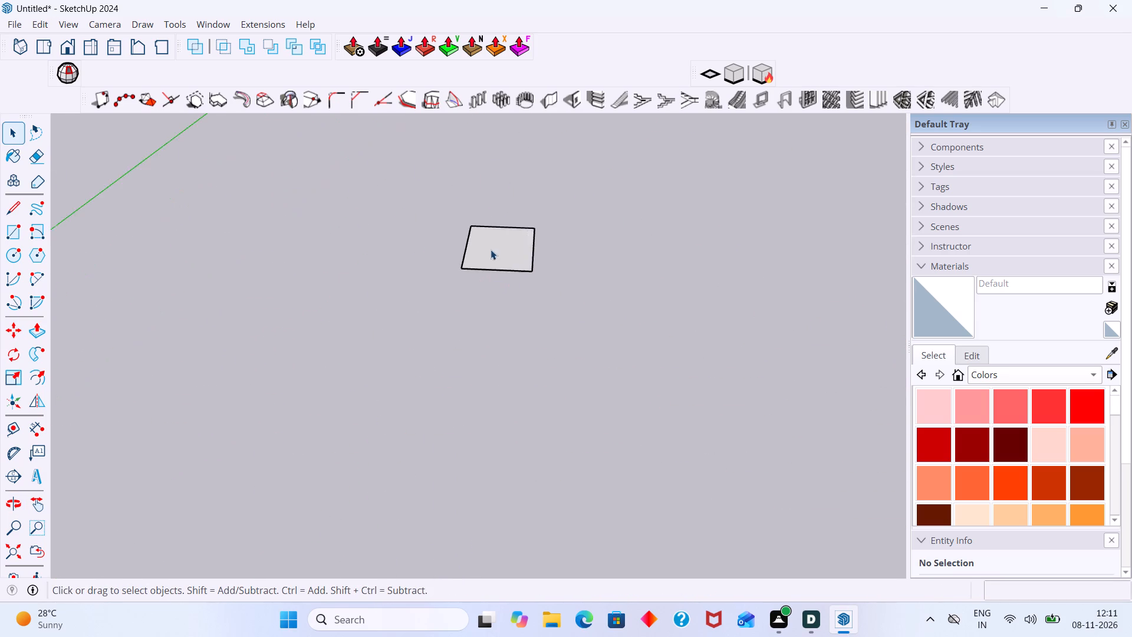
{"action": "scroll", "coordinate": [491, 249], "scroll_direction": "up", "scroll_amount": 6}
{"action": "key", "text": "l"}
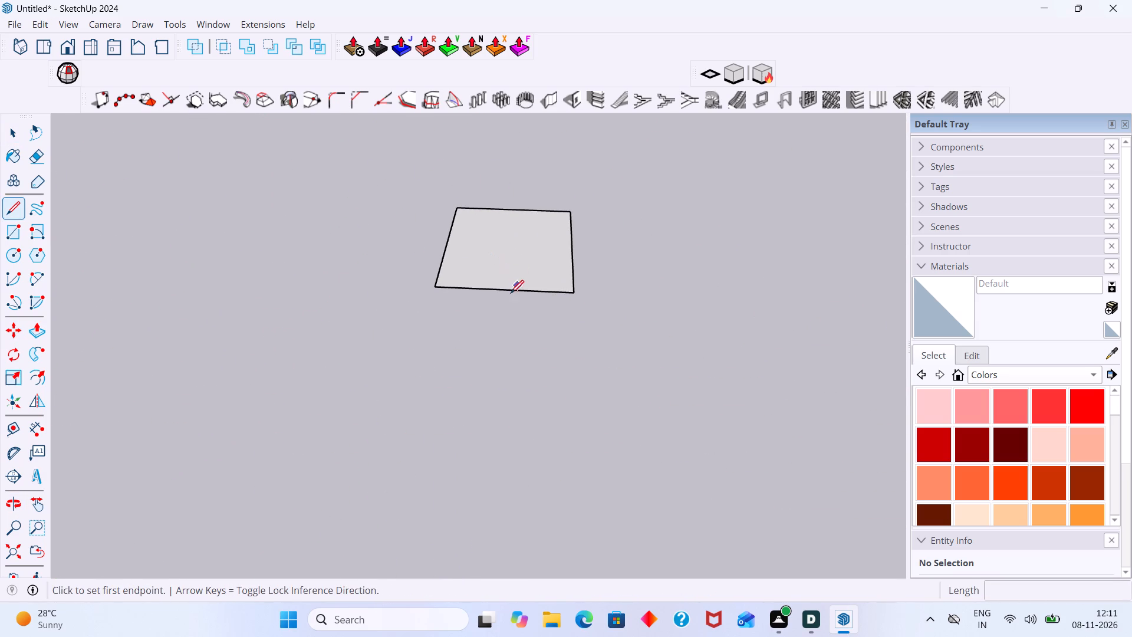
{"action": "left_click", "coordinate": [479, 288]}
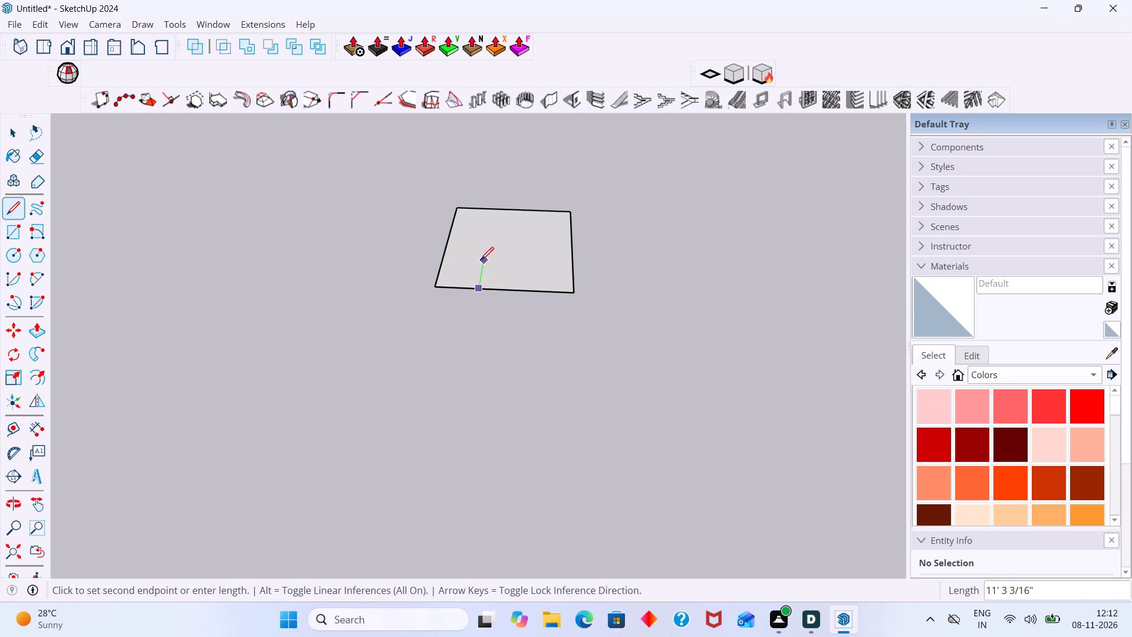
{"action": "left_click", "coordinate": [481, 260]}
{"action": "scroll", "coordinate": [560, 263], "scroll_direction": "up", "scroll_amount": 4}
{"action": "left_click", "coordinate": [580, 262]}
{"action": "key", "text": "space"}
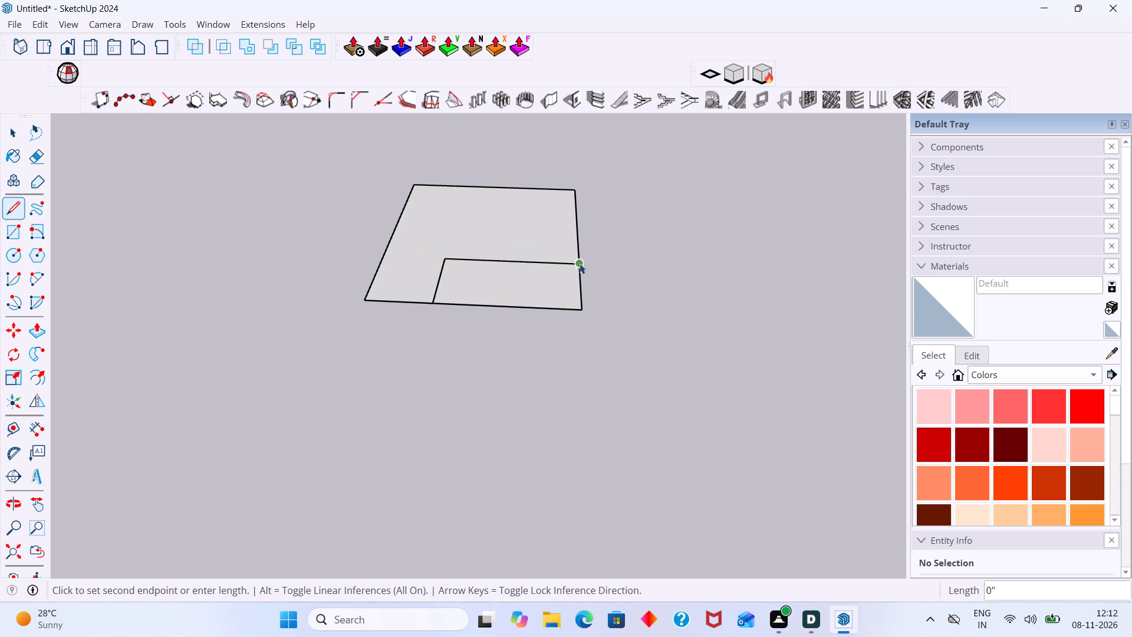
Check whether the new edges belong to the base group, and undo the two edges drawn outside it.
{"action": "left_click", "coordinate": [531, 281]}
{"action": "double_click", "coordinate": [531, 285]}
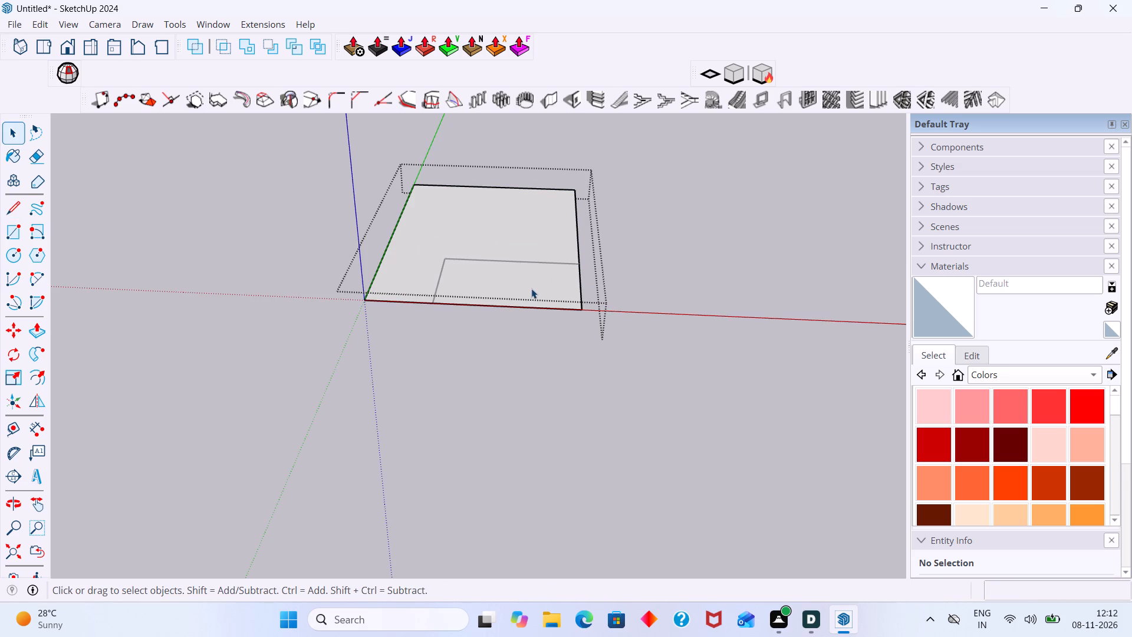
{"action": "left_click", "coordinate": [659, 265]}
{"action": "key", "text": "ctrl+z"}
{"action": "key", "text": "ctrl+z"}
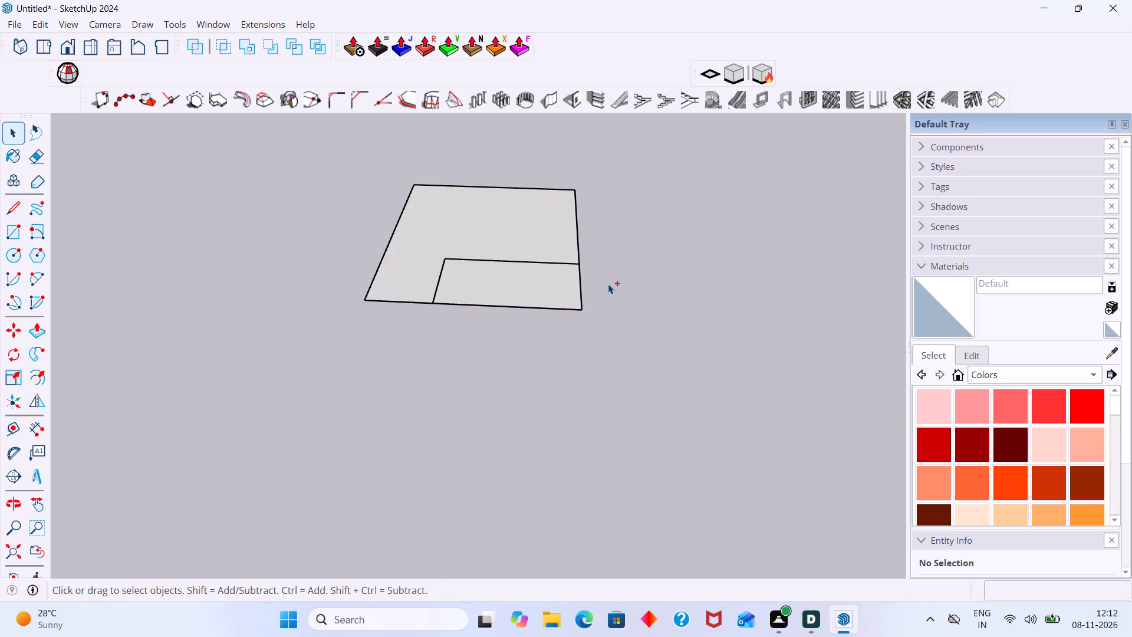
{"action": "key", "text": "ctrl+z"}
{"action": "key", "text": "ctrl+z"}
Inside the base group, outline a front corner notch: one edge along green, one about 15' 10" parallel to red reaching the side edge.
{"action": "triple_click", "coordinate": [545, 291]}
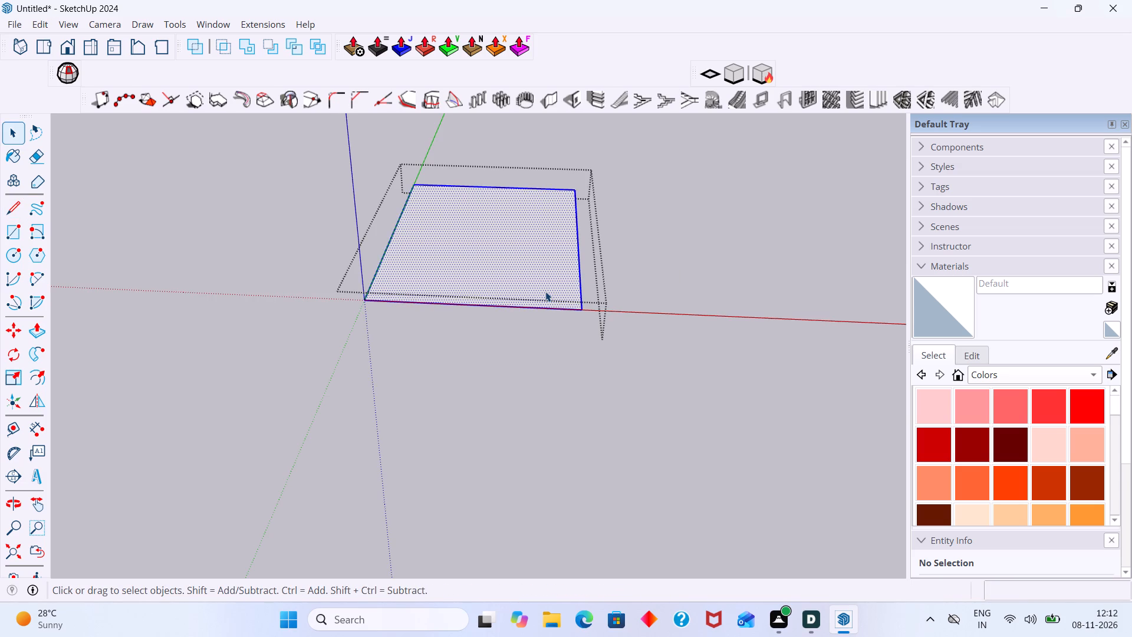
{"action": "key", "text": "l"}
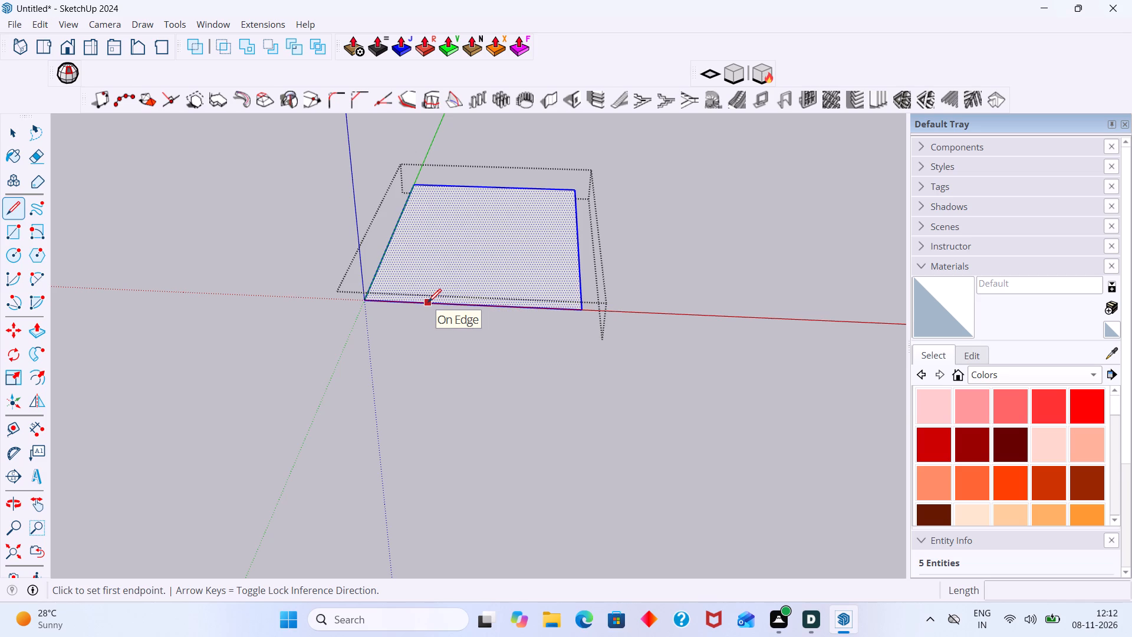
{"action": "scroll", "coordinate": [428, 302], "scroll_direction": "down", "scroll_amount": 5}
{"action": "middle_click_drag", "start_coordinate": [429, 302], "coordinate": [261, 288], "text": "ctrl"}
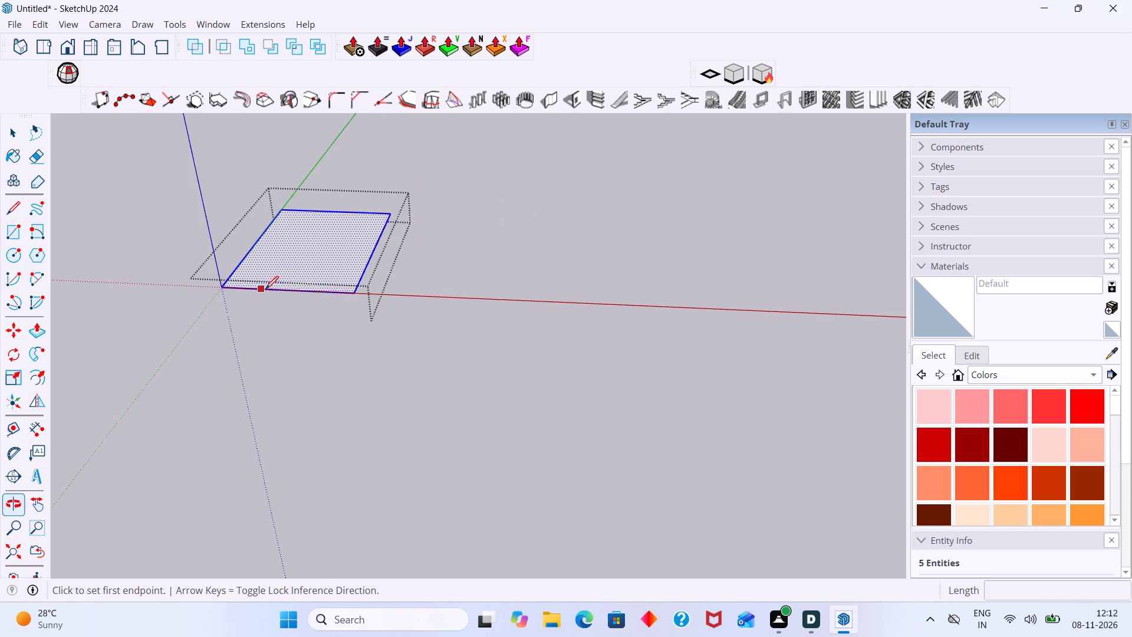
{"action": "scroll", "coordinate": [274, 289], "scroll_direction": "down", "scroll_amount": 12}
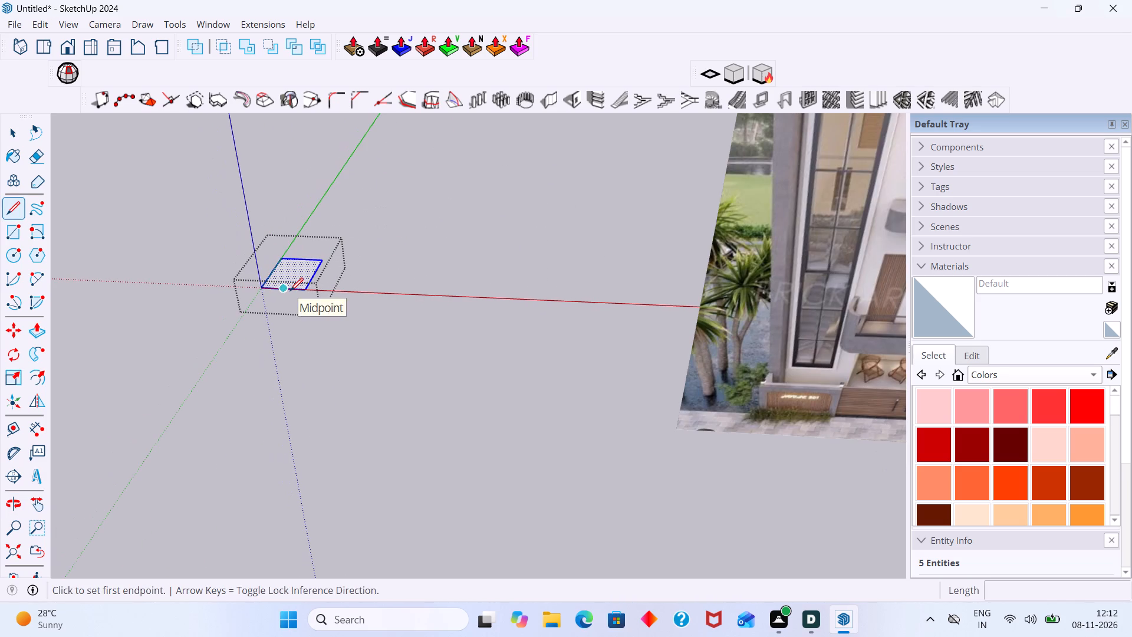
{"action": "scroll", "coordinate": [274, 290], "scroll_direction": "up", "scroll_amount": 15}
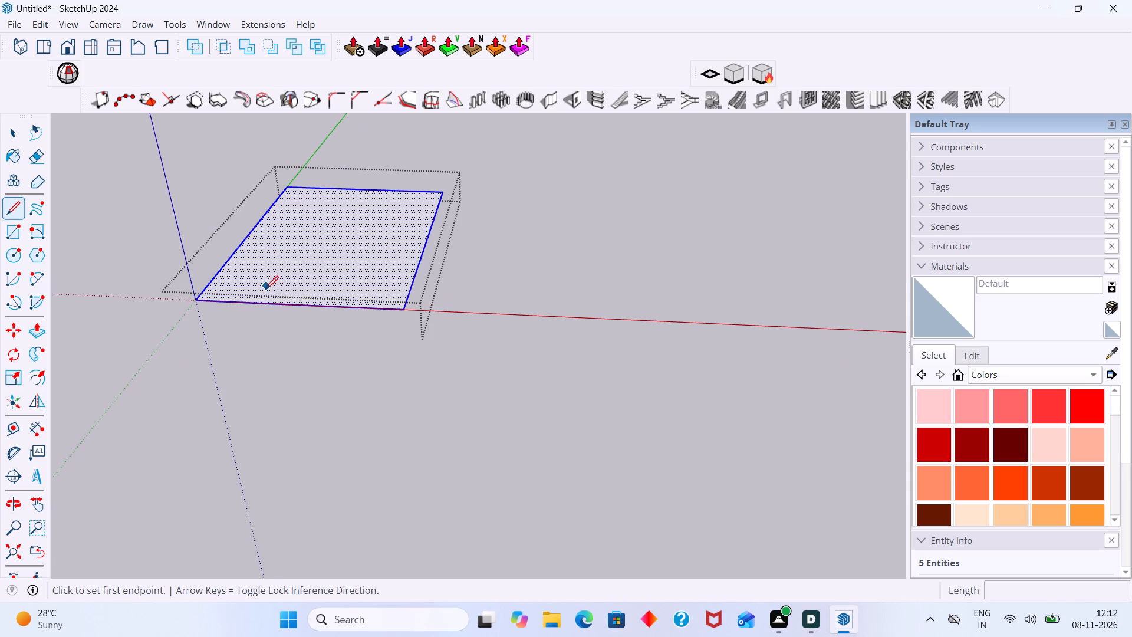
{"action": "left_click", "coordinate": [271, 306]}
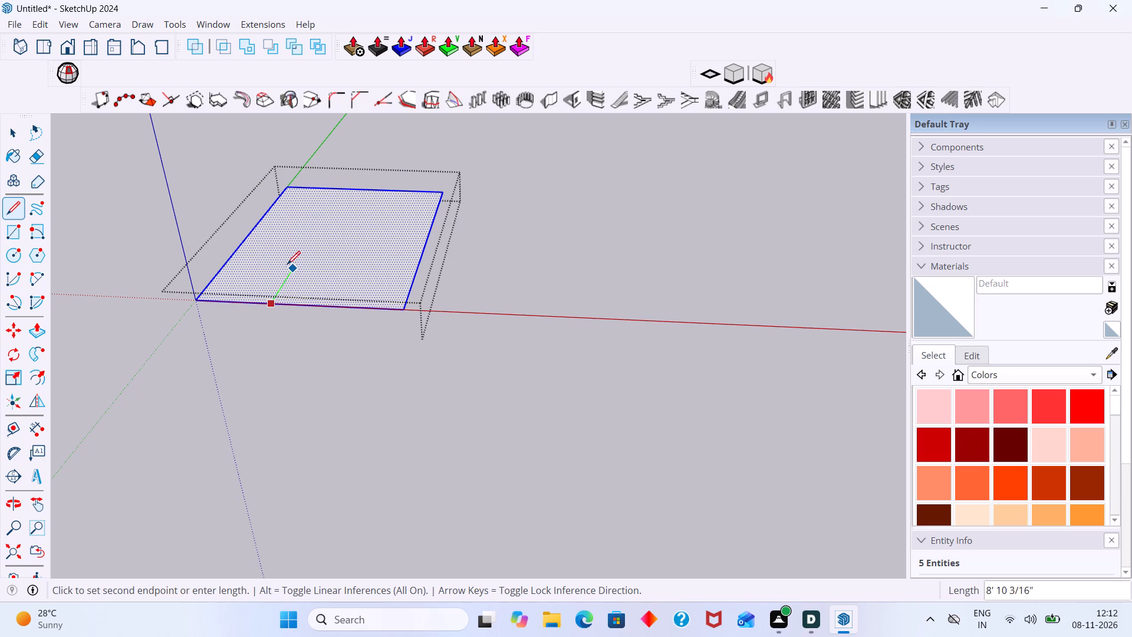
{"action": "left_click", "coordinate": [289, 262]}
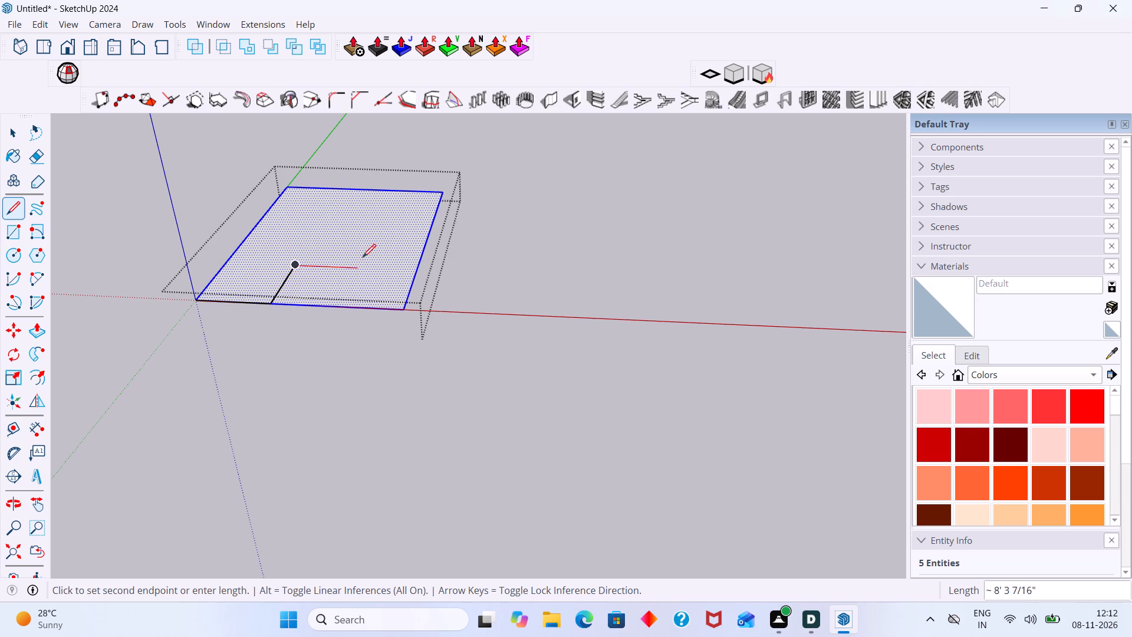
{"action": "left_click", "coordinate": [416, 273]}
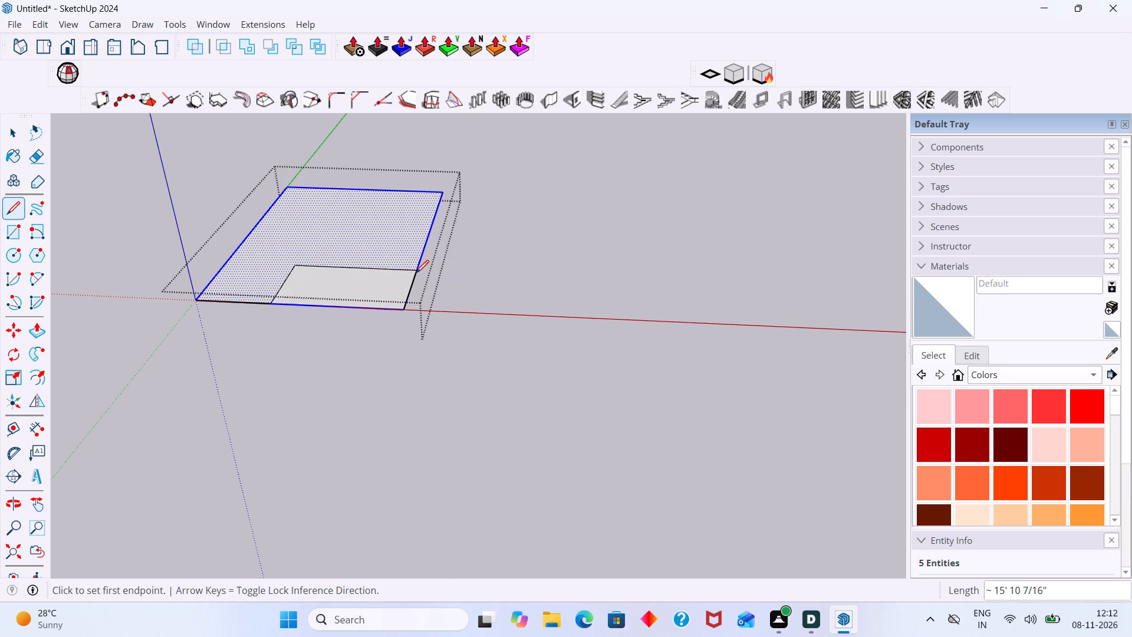
Delete the corner face enclosed by the notch edges.
{"action": "key", "text": "space"}
{"action": "left_click", "coordinate": [386, 283]}
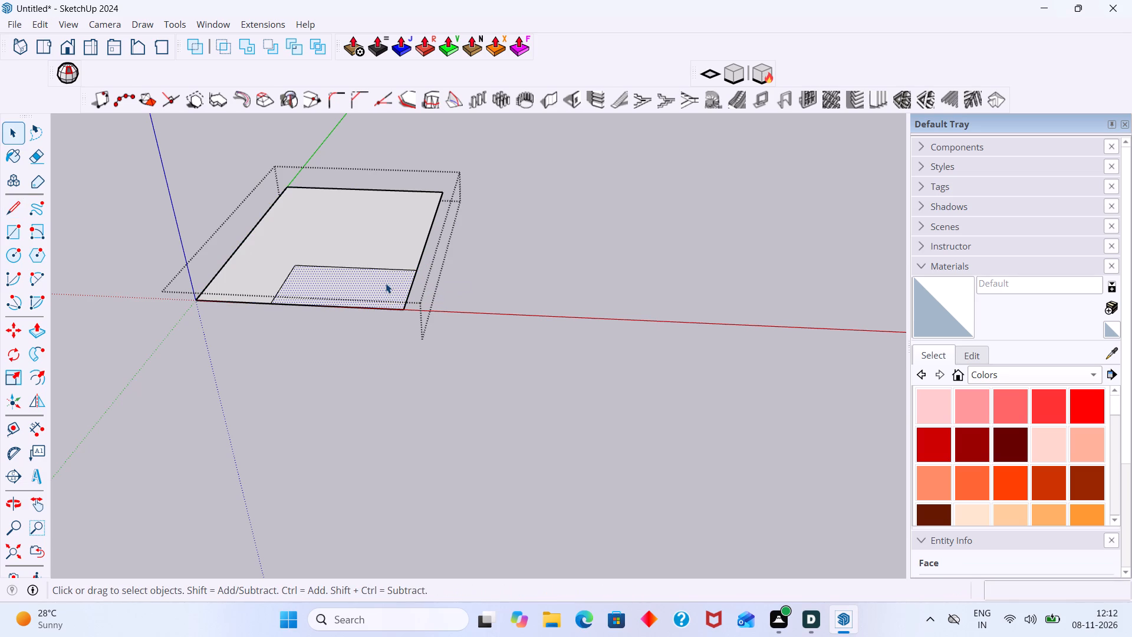
{"action": "key", "text": "Delete"}
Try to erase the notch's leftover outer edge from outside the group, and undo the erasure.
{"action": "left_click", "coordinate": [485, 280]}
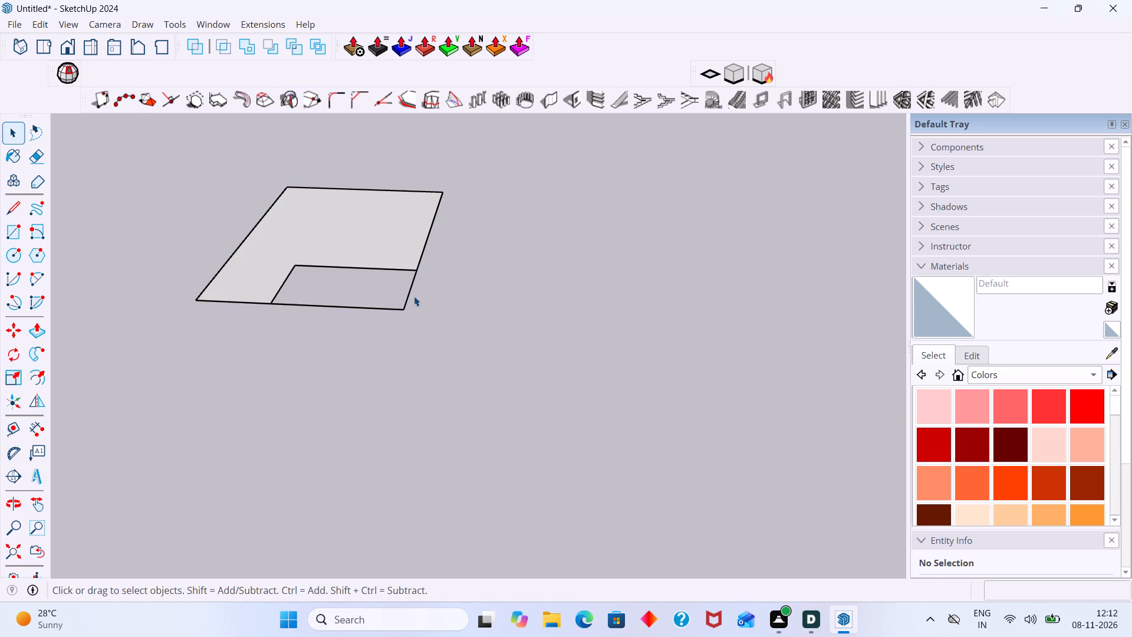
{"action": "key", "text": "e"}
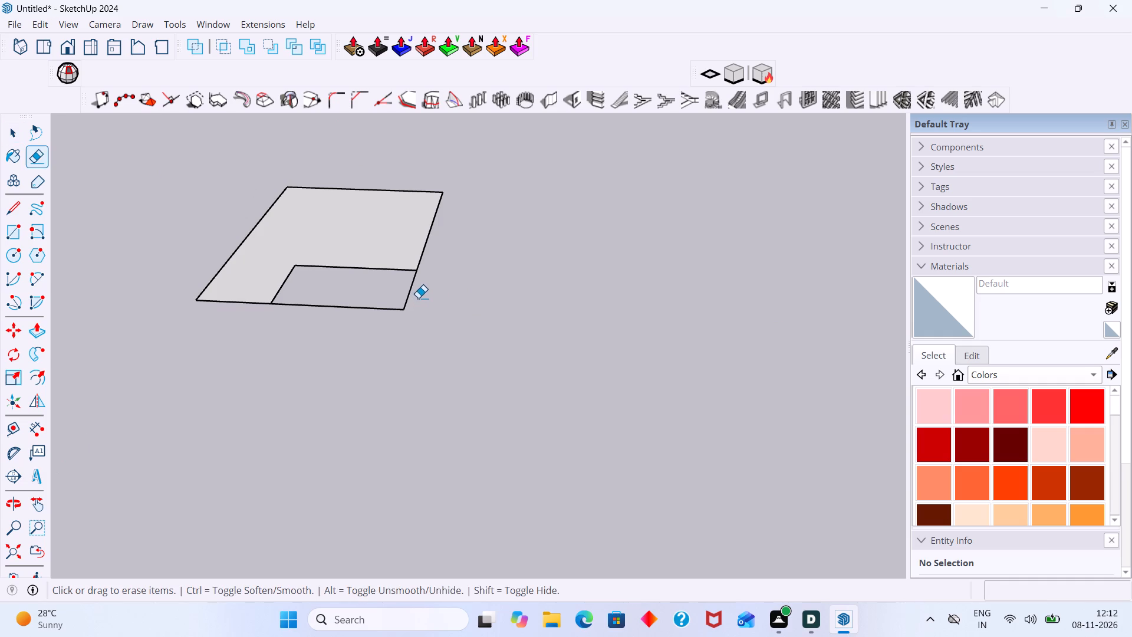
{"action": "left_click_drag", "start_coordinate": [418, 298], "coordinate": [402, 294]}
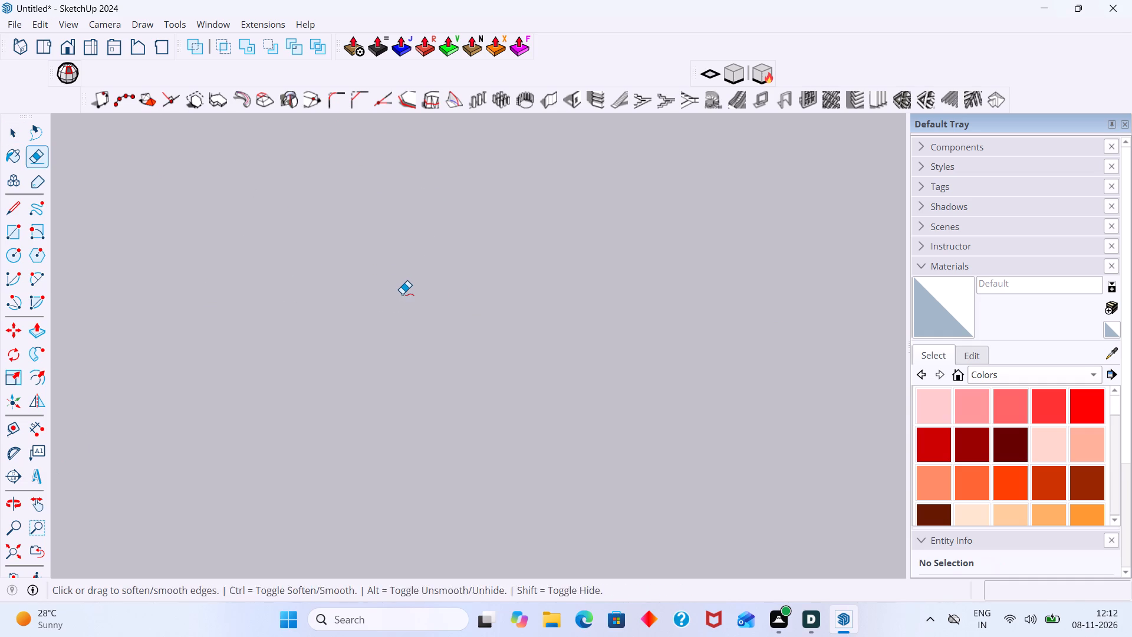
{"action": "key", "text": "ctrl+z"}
Inside the base group, erase the two leftover outer edges of the notch to leave an L-shaped base, and exit the group.
{"action": "key", "text": "space"}
{"action": "double_click", "coordinate": [400, 262]}
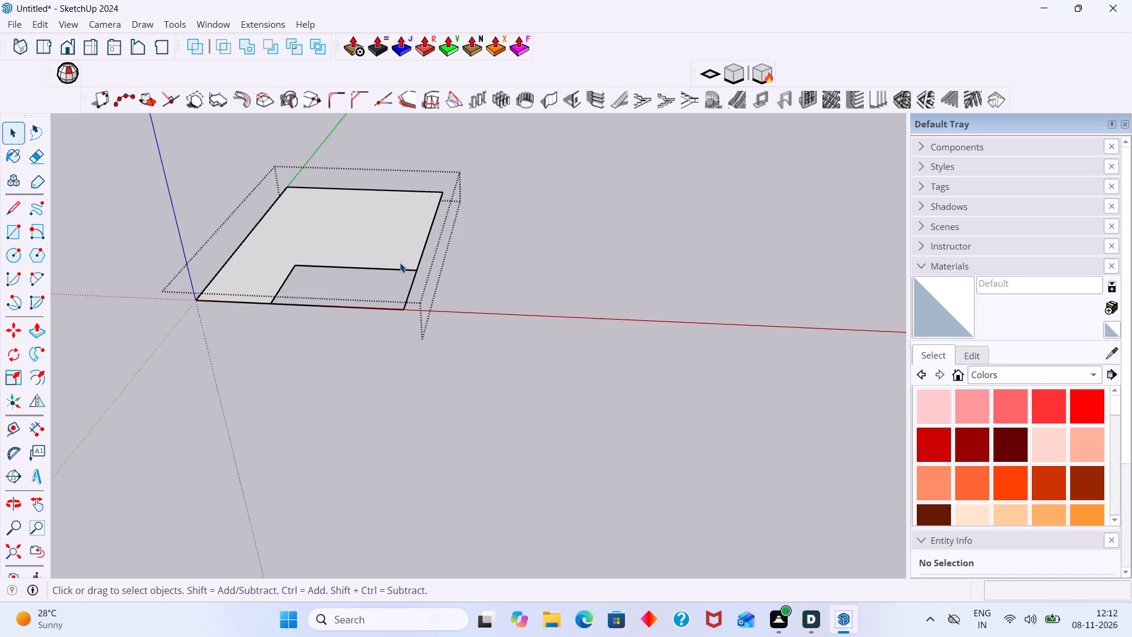
{"action": "key", "text": "e"}
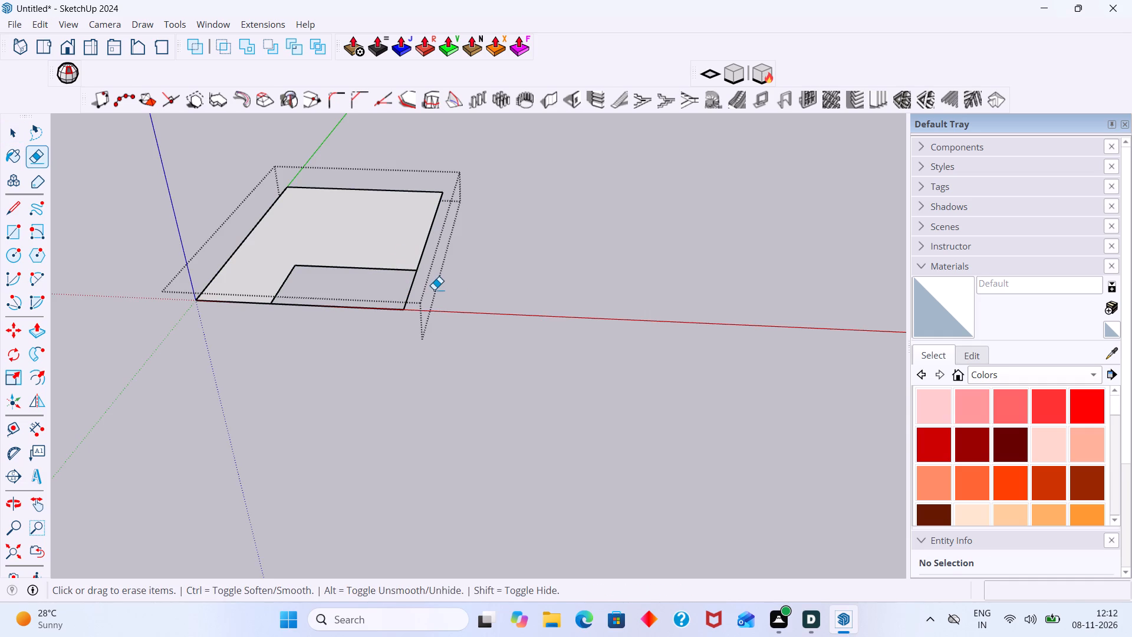
{"action": "left_click_drag", "start_coordinate": [429, 288], "coordinate": [406, 287]}
{"action": "left_click_drag", "start_coordinate": [409, 295], "coordinate": [384, 314]}
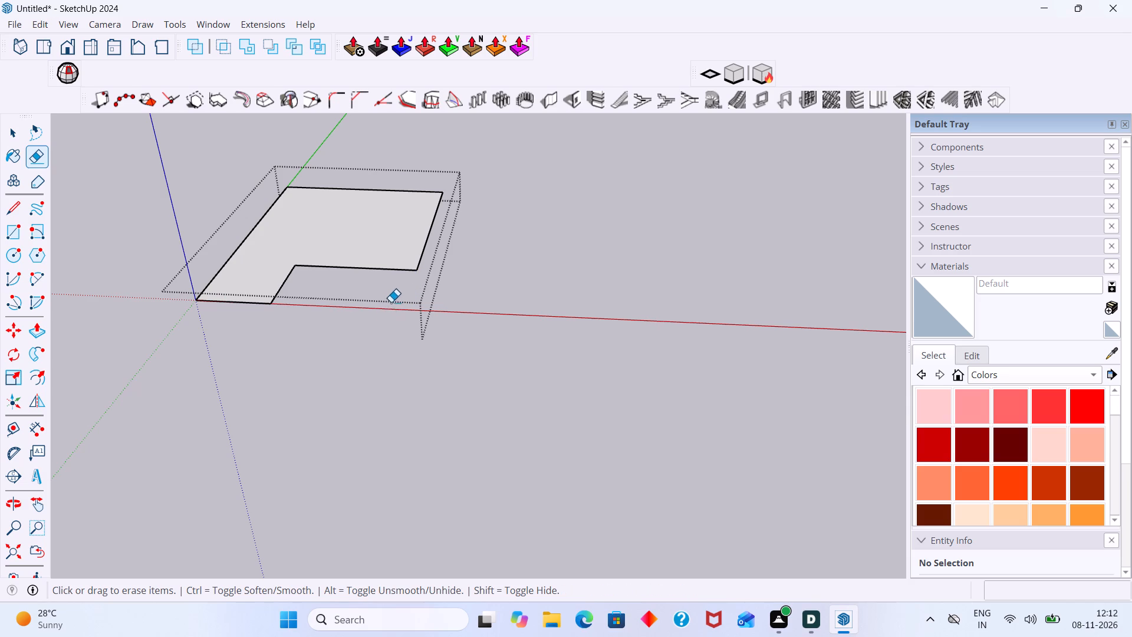
{"action": "key", "text": "space"}
{"action": "left_click", "coordinate": [514, 270]}
{"action": "scroll", "coordinate": [406, 272], "scroll_direction": "down", "scroll_amount": 3}
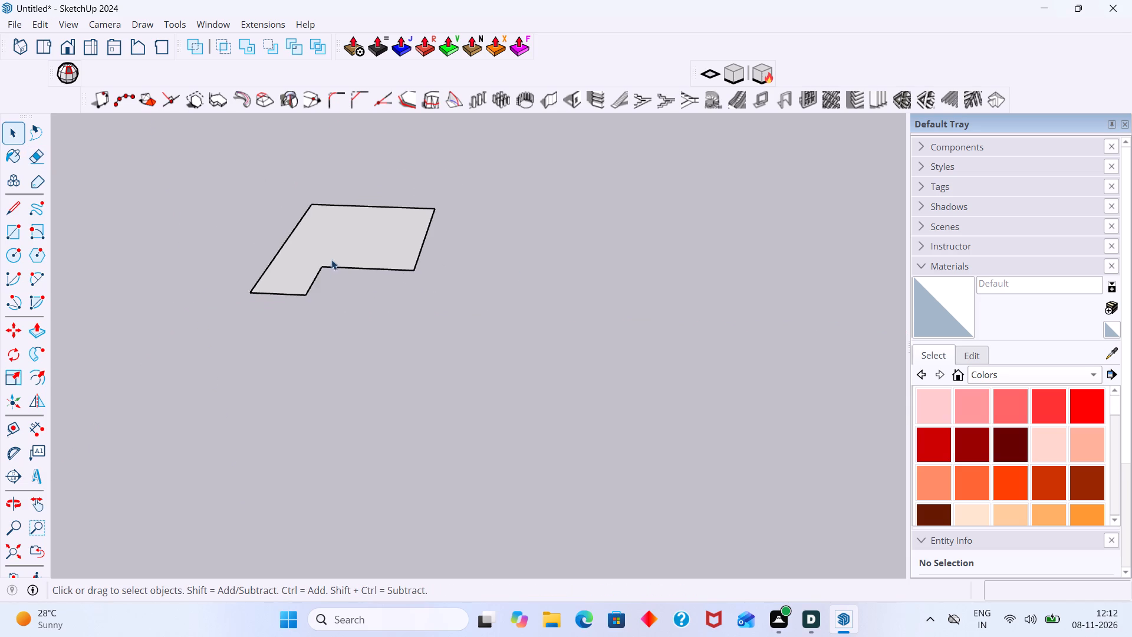
Inside the base group, offset the whole L-shaped outline 9" inward to form the wall thickness.
{"action": "middle_click_drag", "start_coordinate": [338, 257], "coordinate": [390, 267]}
{"action": "scroll", "coordinate": [362, 257], "scroll_direction": "up", "scroll_amount": 2}
{"action": "left_click", "coordinate": [362, 256]}
{"action": "triple_click", "coordinate": [354, 257]}
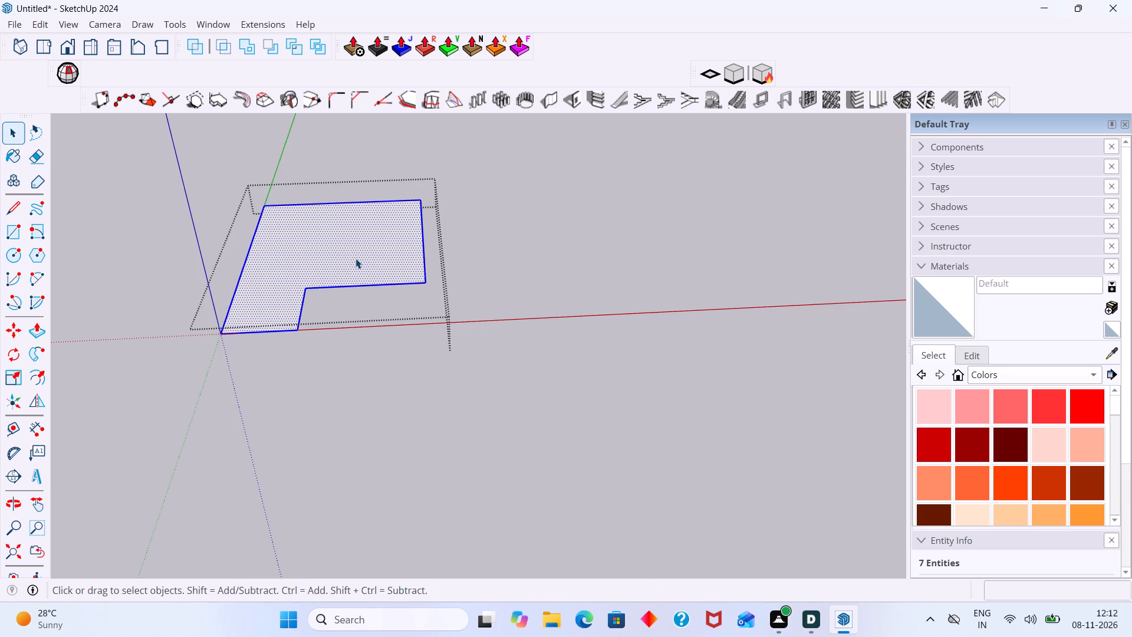
{"action": "key", "text": "f"}
{"action": "left_click", "coordinate": [353, 216]}
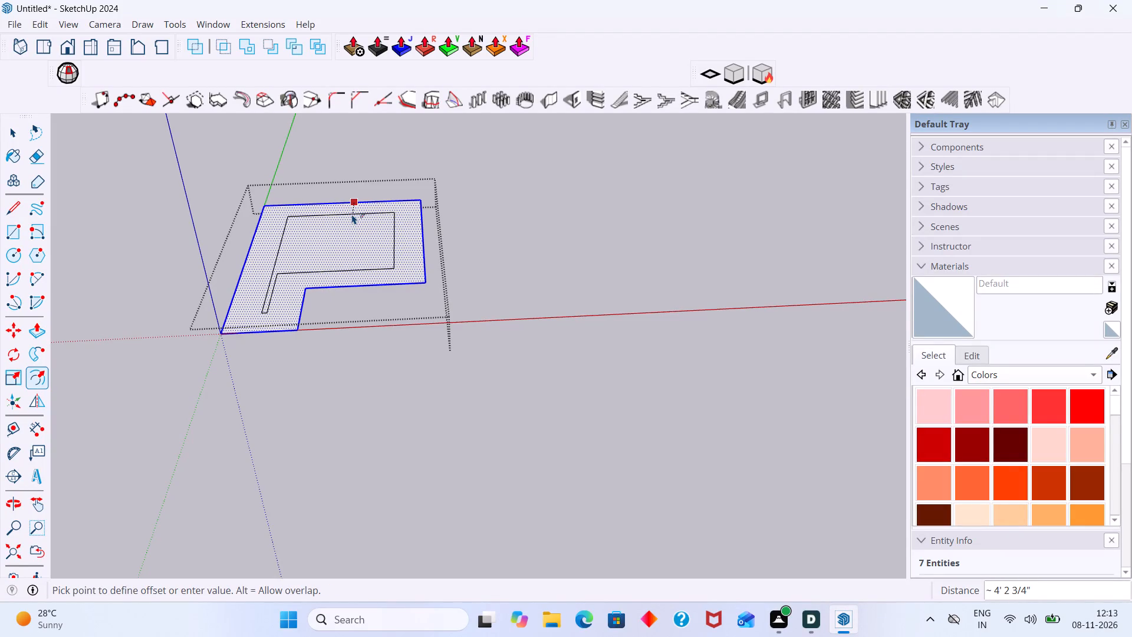
{"action": "key", "text": "9"}
{"action": "key", "text": "shift+quotedbl"}
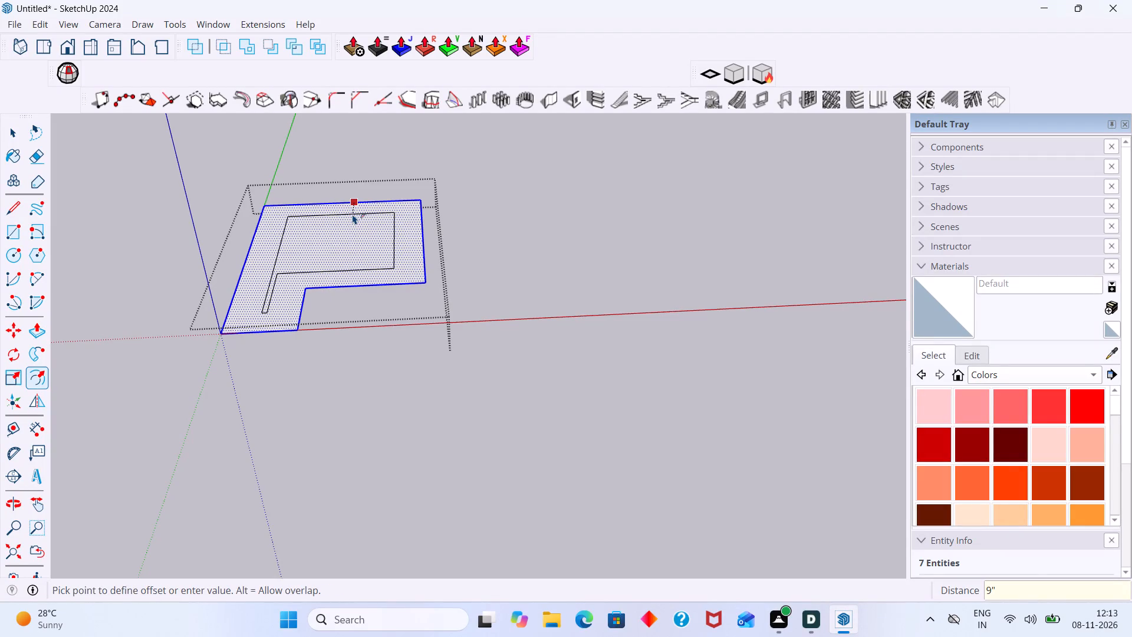
{"action": "key", "text": "Return"}
{"action": "key", "text": "space"}
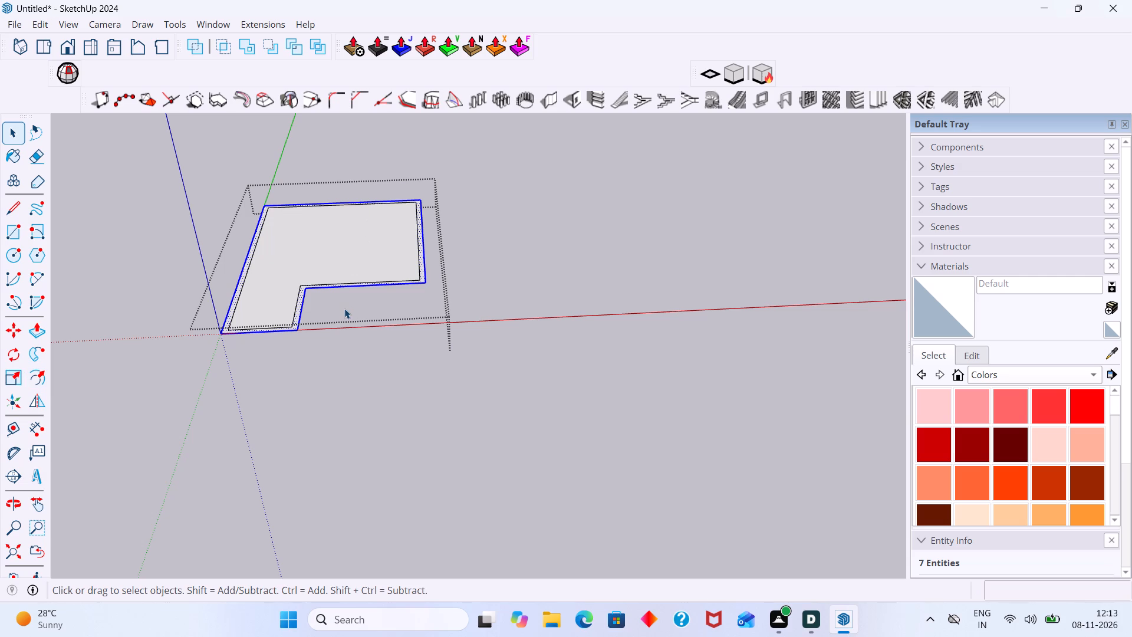
Push/Pull the 9" perimeter strip up 10' to raise the walls, and exit the group.
{"action": "key", "text": "p"}
{"action": "left_click", "coordinate": [300, 313]}
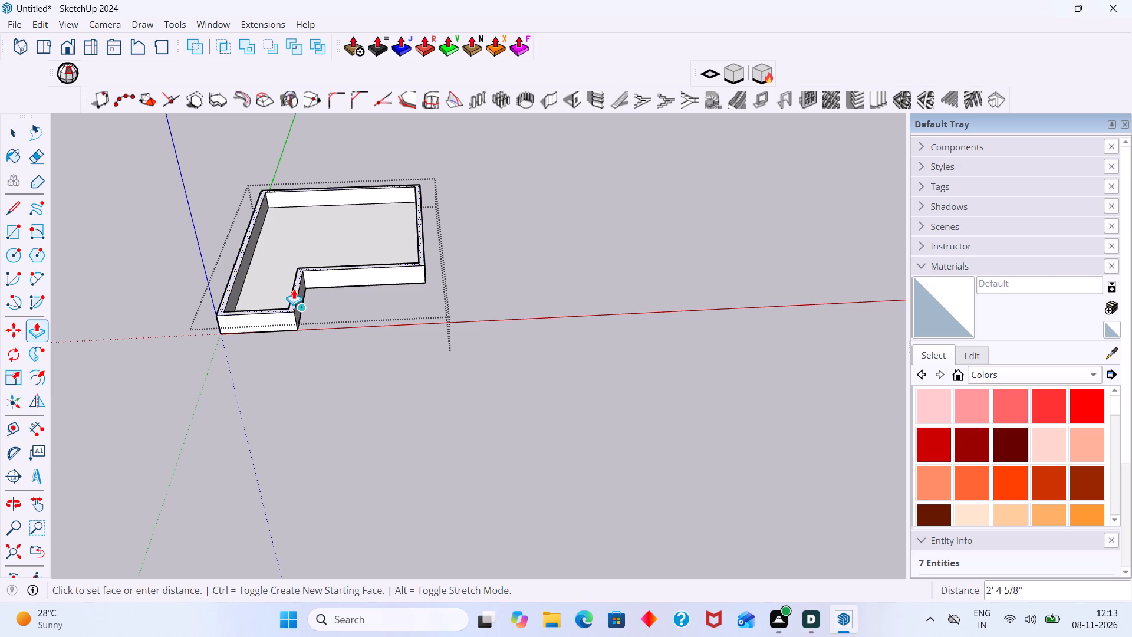
{"action": "type", "text": "10'"}
{"action": "key", "text": "Return"}
{"action": "key", "text": "space"}
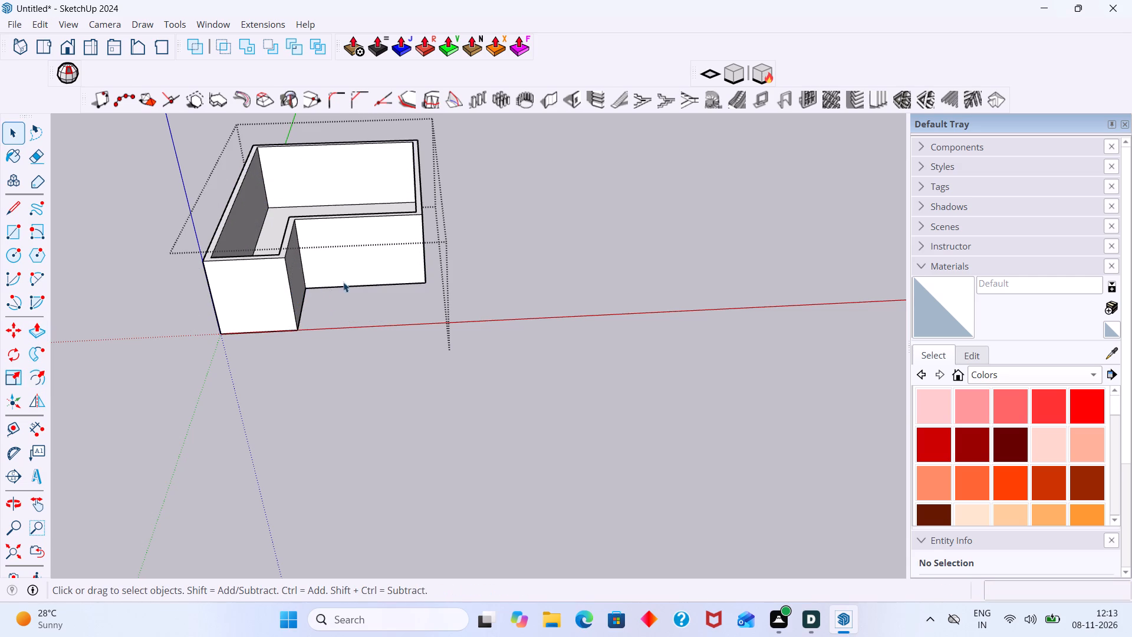
{"action": "left_click", "coordinate": [476, 248]}
Move the upright reference image by its lower corner to sit close beside the walled L-shaped base.
{"action": "scroll", "coordinate": [494, 232], "scroll_direction": "down", "scroll_amount": 2}
{"action": "scroll", "coordinate": [450, 254], "scroll_direction": "down", "scroll_amount": 7}
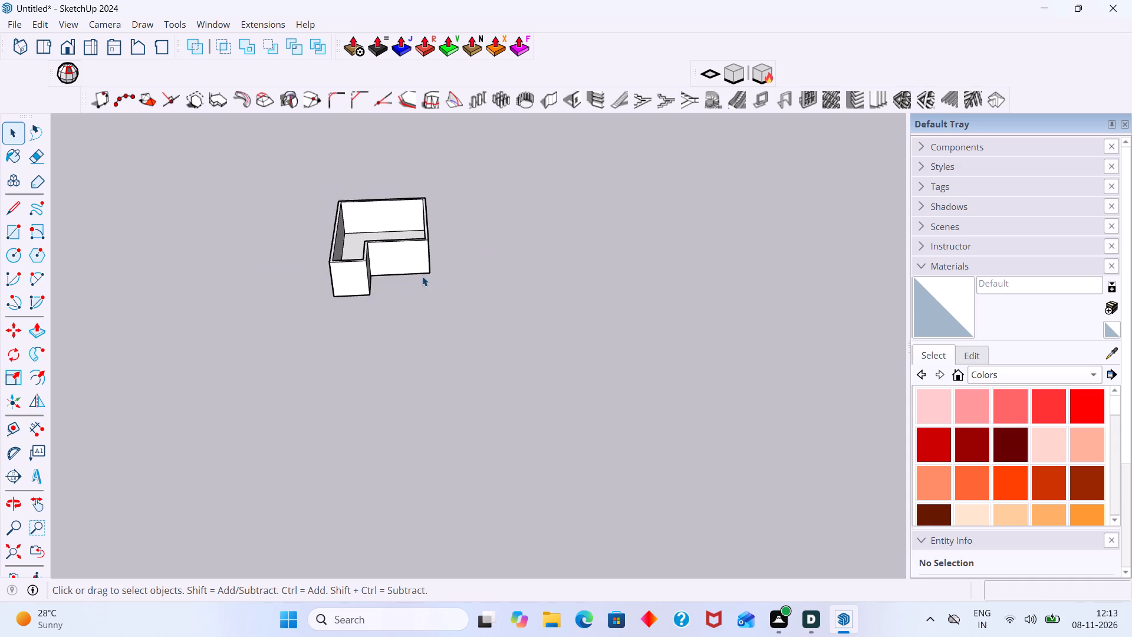
{"action": "scroll", "coordinate": [422, 276], "scroll_direction": "down", "scroll_amount": 3}
{"action": "middle_click_drag", "start_coordinate": [375, 314], "coordinate": [330, 378], "text": "shift"}
{"action": "scroll", "coordinate": [335, 348], "scroll_direction": "down", "scroll_amount": 4}
{"action": "middle_click_drag", "start_coordinate": [517, 318], "coordinate": [294, 311], "text": "shift"}
{"action": "left_click", "coordinate": [653, 356]}
{"action": "key", "text": "m"}
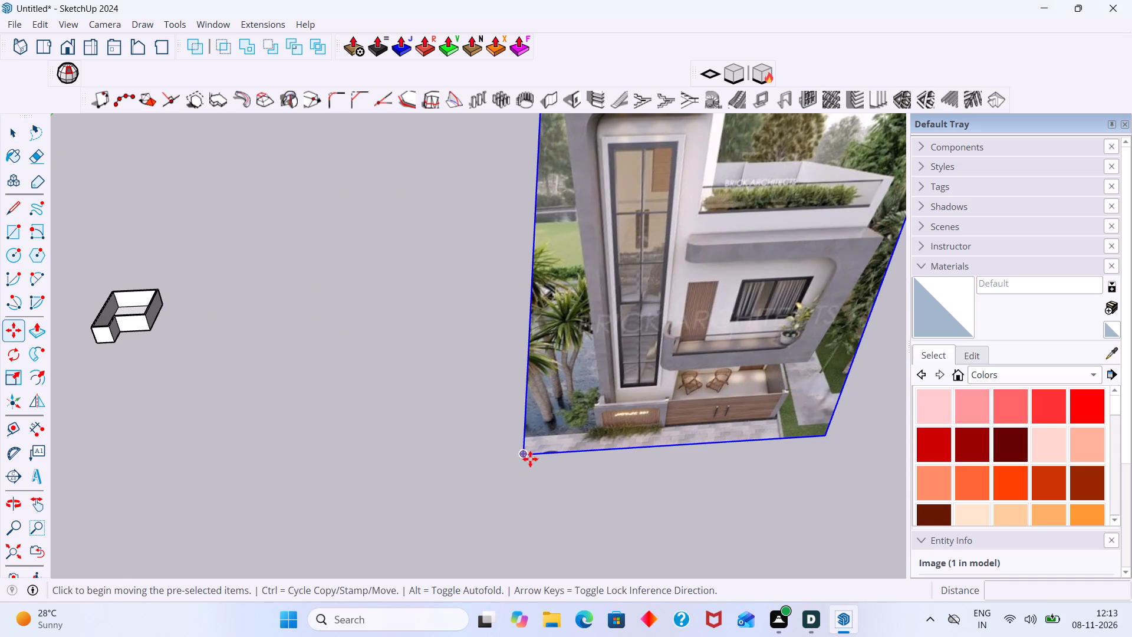
{"action": "left_click", "coordinate": [522, 454]}
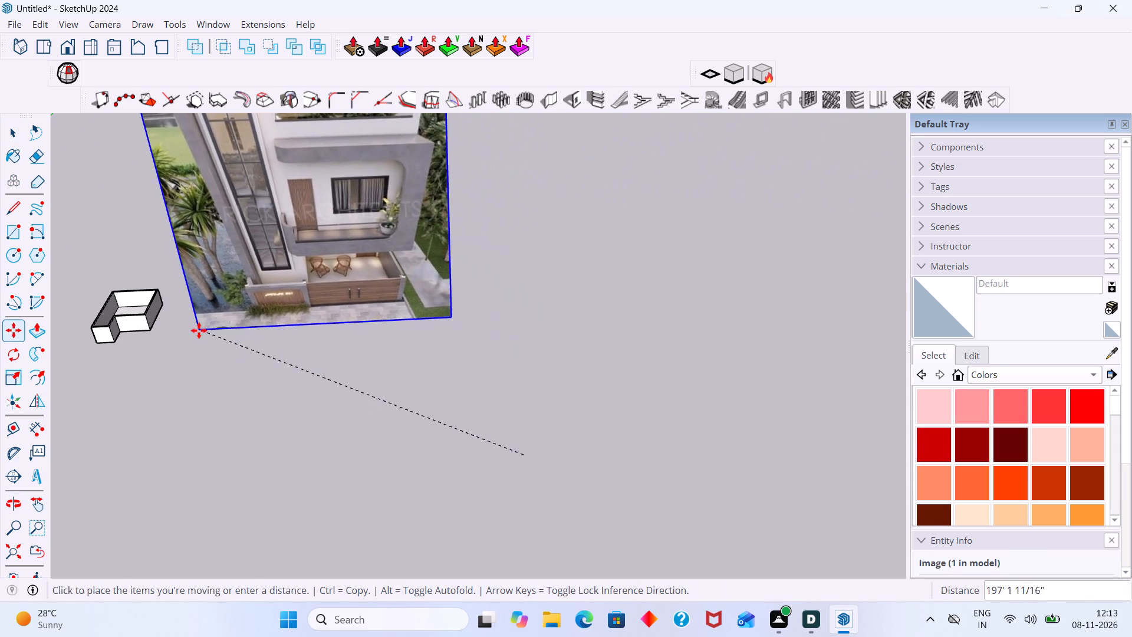
{"action": "scroll", "coordinate": [198, 330], "scroll_direction": "down", "scroll_amount": 2}
{"action": "middle_click_drag", "start_coordinate": [231, 337], "coordinate": [527, 367], "text": "shift"}
{"action": "scroll", "coordinate": [453, 370], "scroll_direction": "up", "scroll_amount": 7}
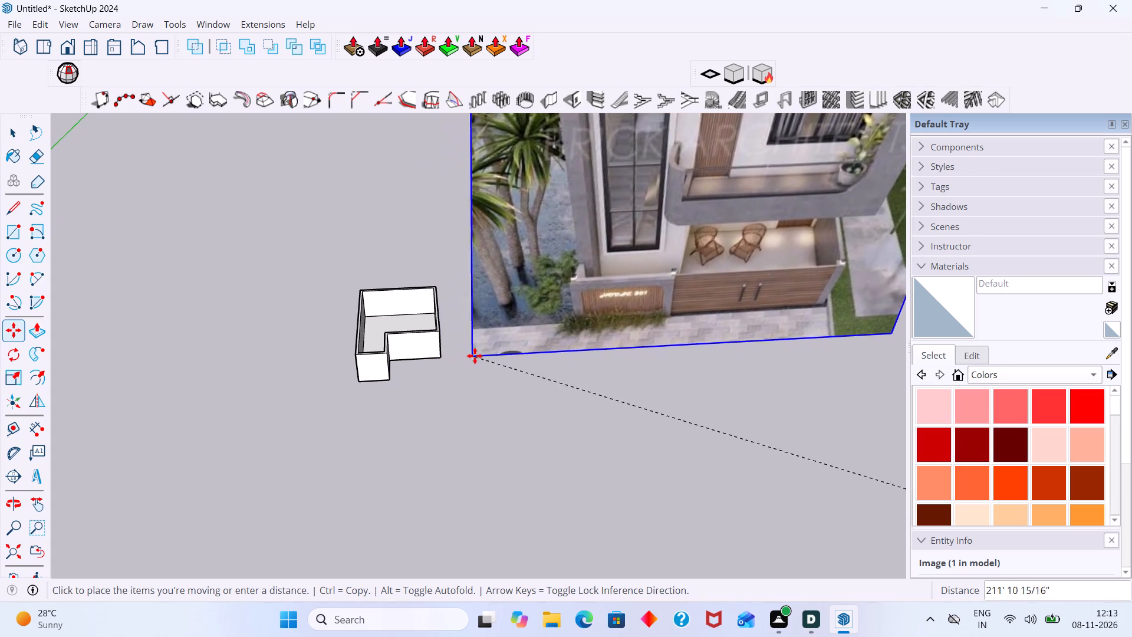
{"action": "left_click", "coordinate": [478, 355]}
{"action": "key", "text": "space"}
{"action": "left_click", "coordinate": [526, 414]}
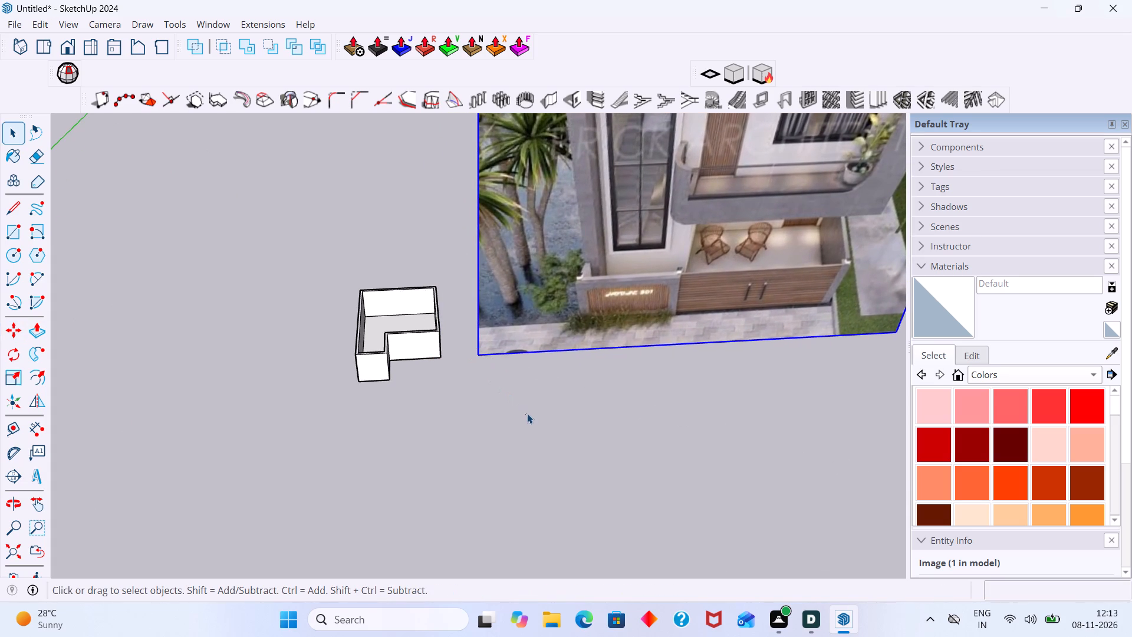
Examine the reference image's ground-floor front and compare it with the L-shaped walls from several angles.
{"action": "scroll", "coordinate": [528, 409], "scroll_direction": "down", "scroll_amount": 11}
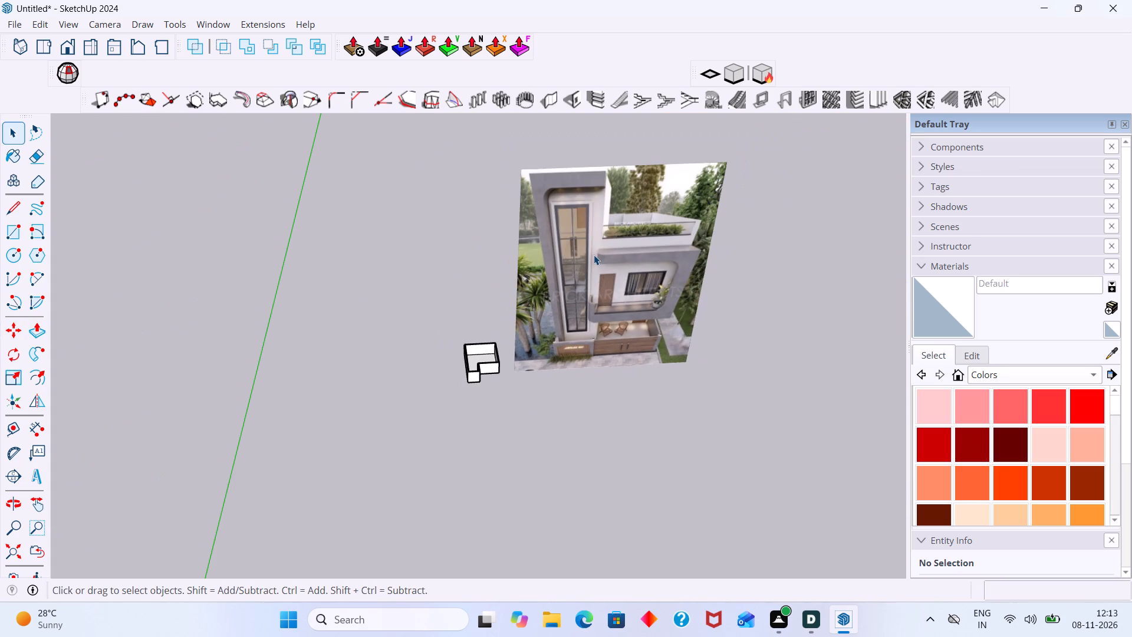
{"action": "scroll", "coordinate": [594, 255], "scroll_direction": "up", "scroll_amount": 2}
{"action": "middle_click_drag", "start_coordinate": [481, 383], "coordinate": [481, 355]}
{"action": "scroll", "coordinate": [446, 405], "scroll_direction": "up", "scroll_amount": 3}
{"action": "scroll", "coordinate": [517, 394], "scroll_direction": "up", "scroll_amount": 1}
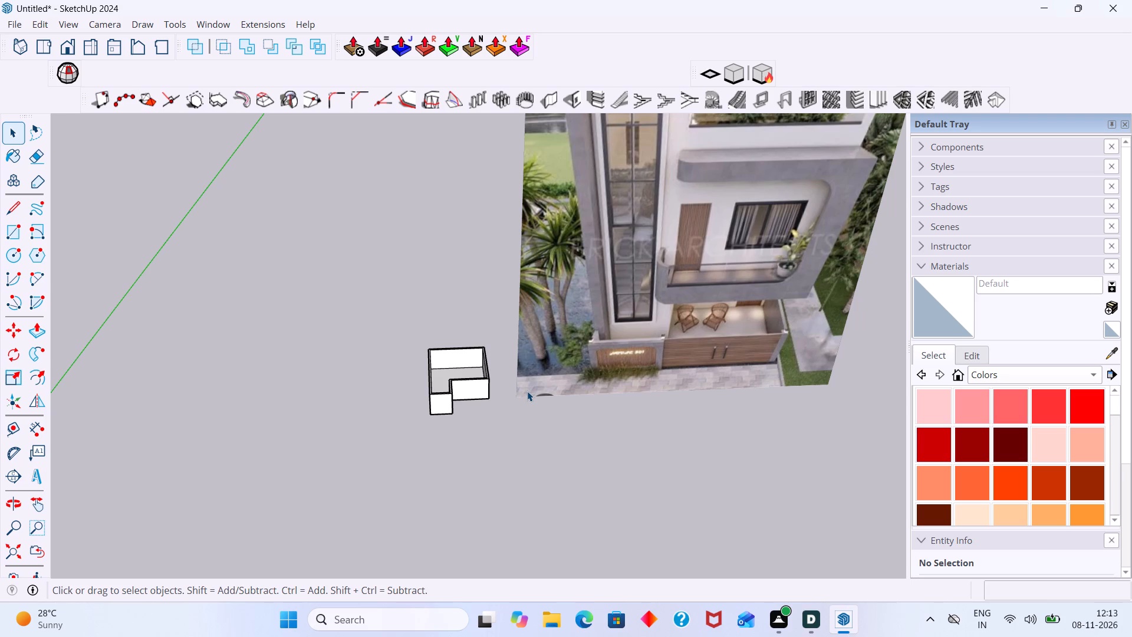
{"action": "middle_click_drag", "start_coordinate": [479, 460], "coordinate": [436, 433]}
{"action": "scroll", "coordinate": [407, 390], "scroll_direction": "up", "scroll_amount": 2}
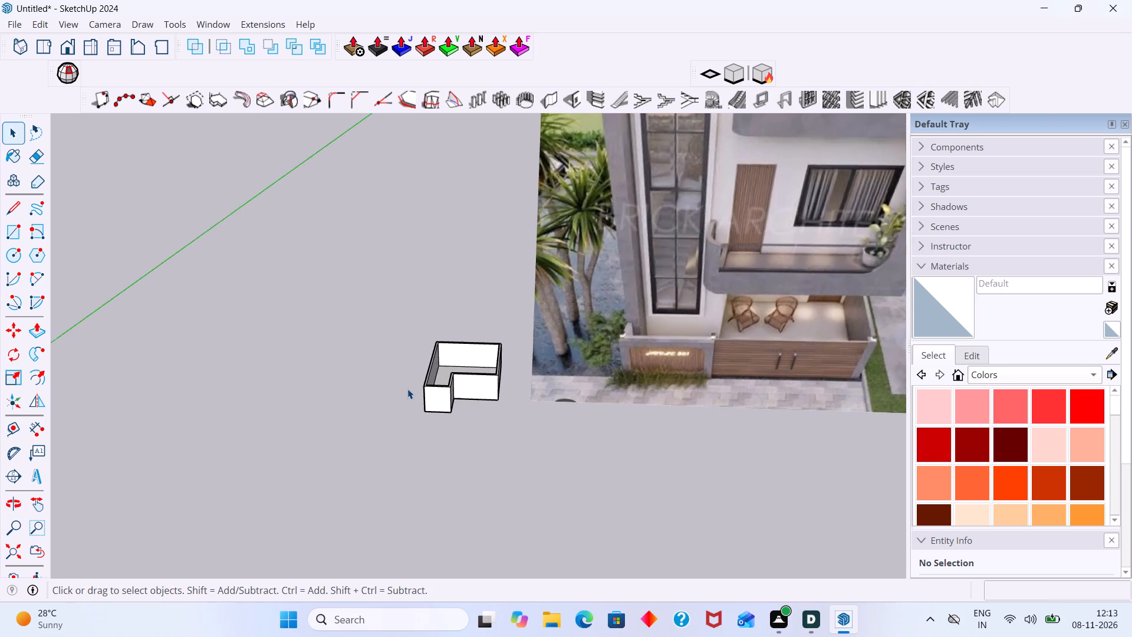
{"action": "scroll", "coordinate": [407, 389], "scroll_direction": "up", "scroll_amount": 12}
{"action": "left_click", "coordinate": [442, 405]}
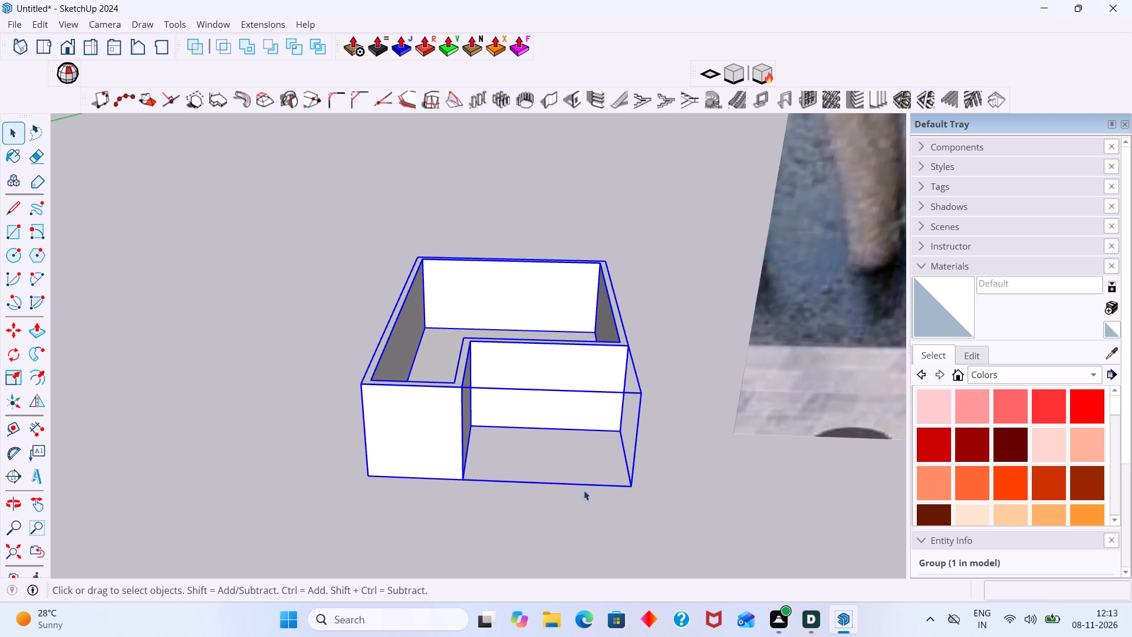
{"action": "left_click", "coordinate": [659, 516]}
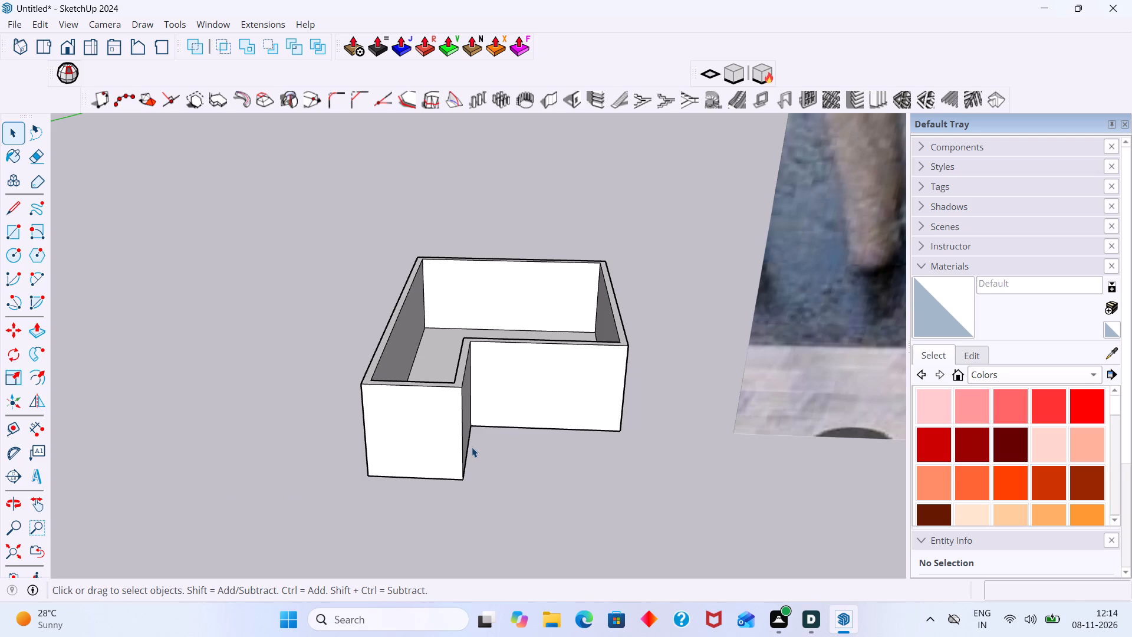
{"action": "scroll", "coordinate": [516, 416], "scroll_direction": "down", "scroll_amount": 2}
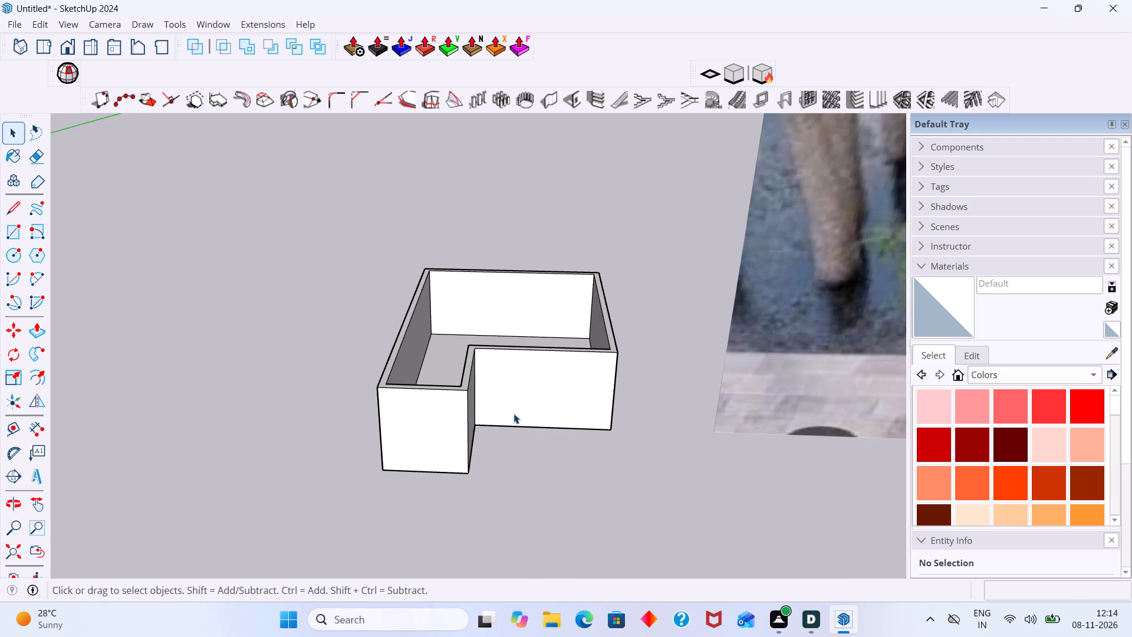
{"action": "scroll", "coordinate": [514, 413], "scroll_direction": "down", "scroll_amount": 2}
{"action": "middle_click_drag", "start_coordinate": [503, 412], "coordinate": [269, 414], "text": "shift"}
{"action": "scroll", "coordinate": [334, 403], "scroll_direction": "down", "scroll_amount": 6}
{"action": "scroll", "coordinate": [409, 408], "scroll_direction": "down", "scroll_amount": 4}
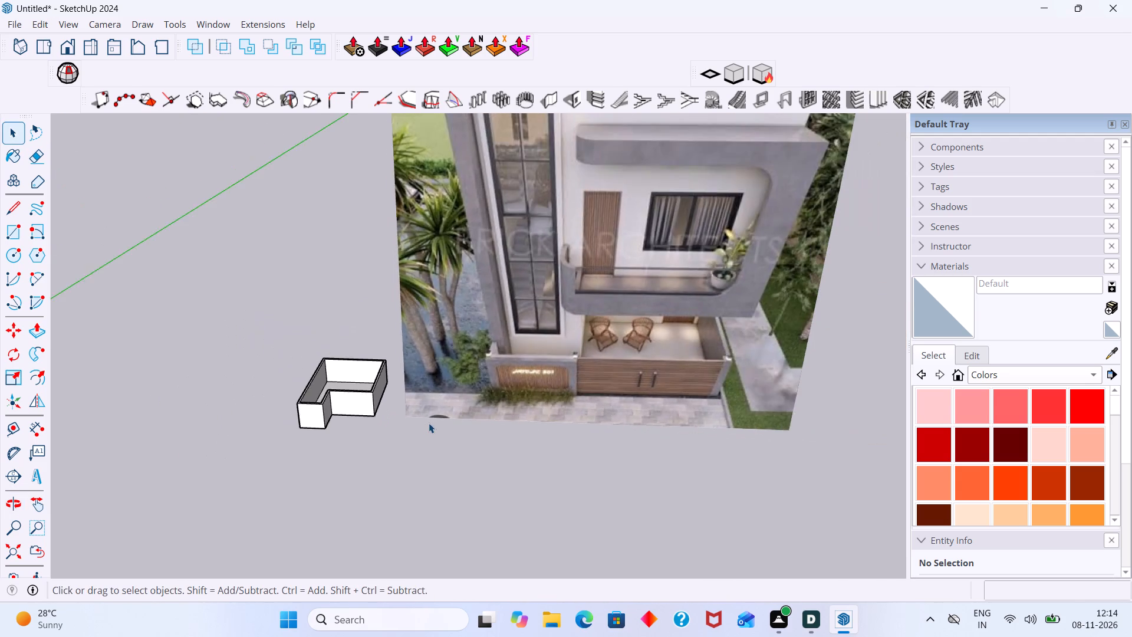
{"action": "scroll", "coordinate": [429, 423], "scroll_direction": "down", "scroll_amount": 7}
{"action": "middle_click_drag", "start_coordinate": [487, 412], "coordinate": [545, 425], "text": "shift"}
{"action": "scroll", "coordinate": [560, 382], "scroll_direction": "up", "scroll_amount": 2}
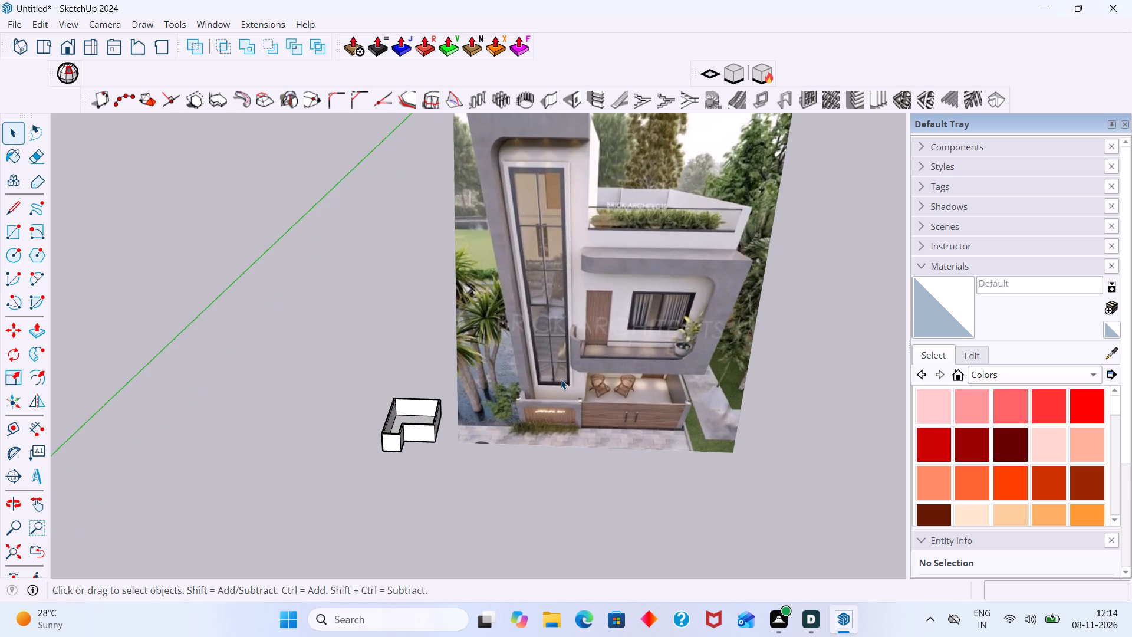
{"action": "scroll", "coordinate": [514, 394], "scroll_direction": "up", "scroll_amount": 4}
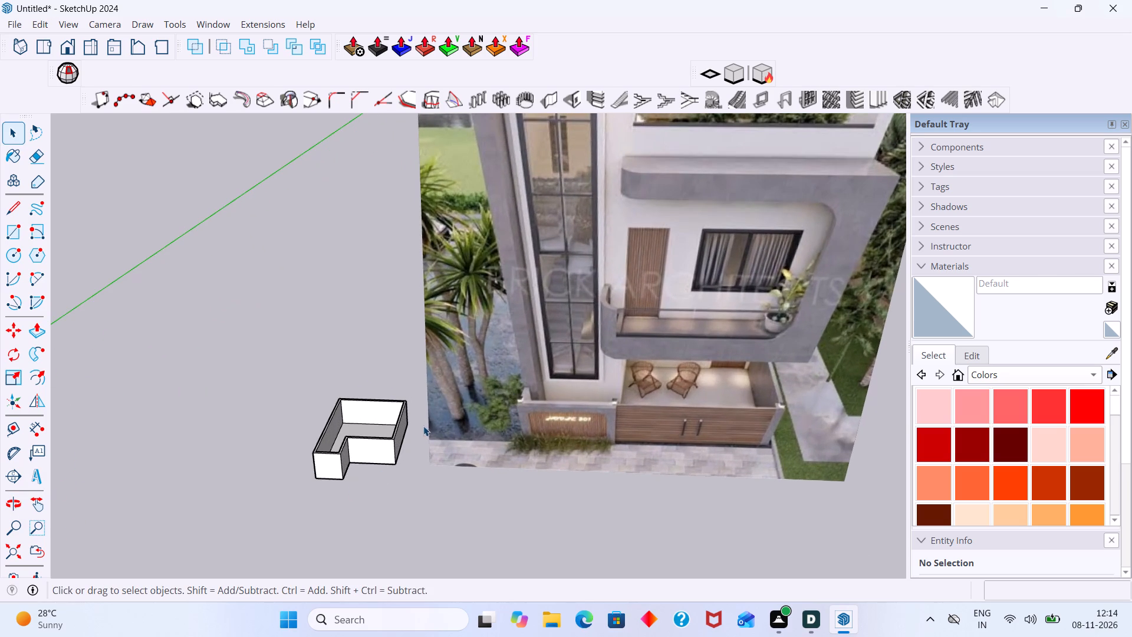
{"action": "scroll", "coordinate": [424, 425], "scroll_direction": "down", "scroll_amount": 2}
{"action": "scroll", "coordinate": [450, 363], "scroll_direction": "down", "scroll_amount": 4}
{"action": "middle_click_drag", "start_coordinate": [478, 410], "coordinate": [488, 408]}
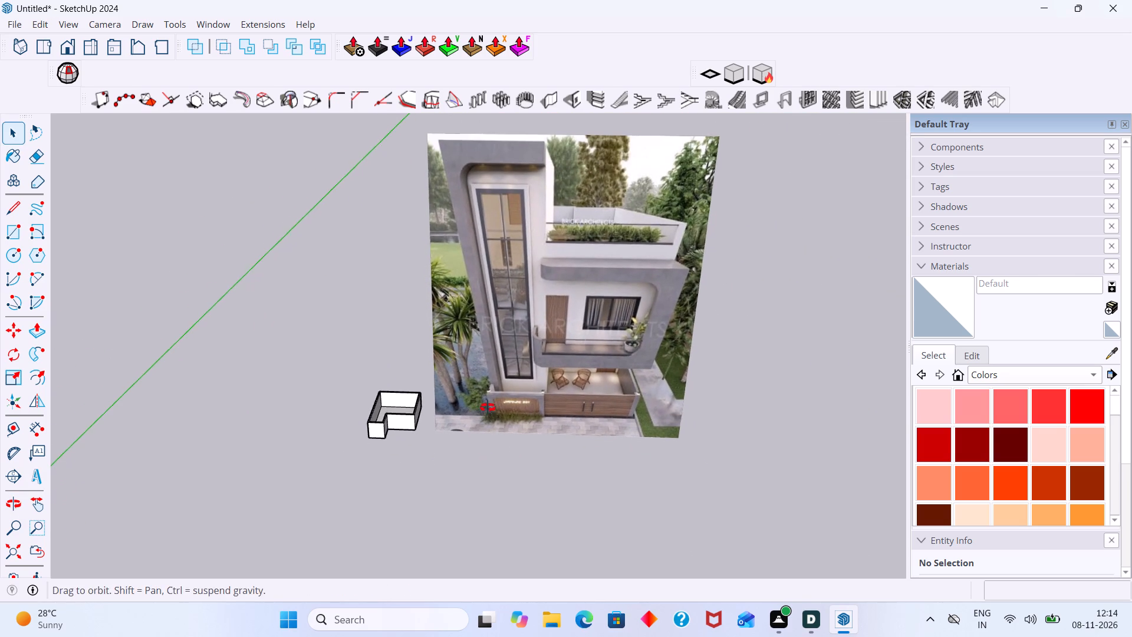
{"action": "middle_click_drag", "start_coordinate": [488, 408], "coordinate": [495, 405]}
{"action": "scroll", "coordinate": [366, 428], "scroll_direction": "up", "scroll_amount": 2}
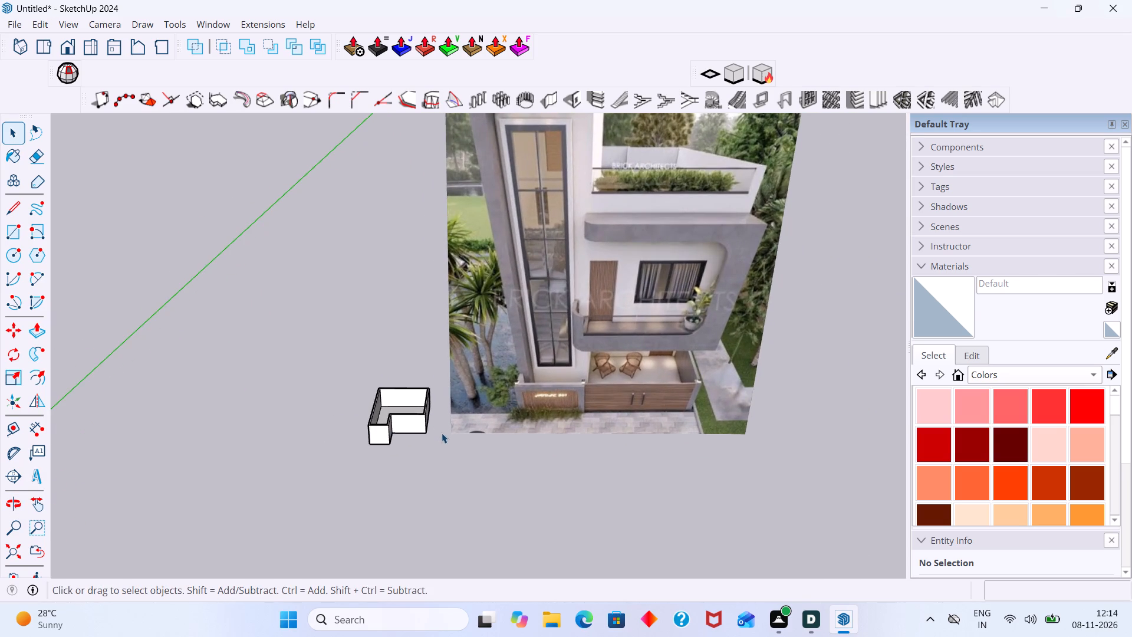
{"action": "middle_click_drag", "start_coordinate": [442, 433], "coordinate": [480, 425]}
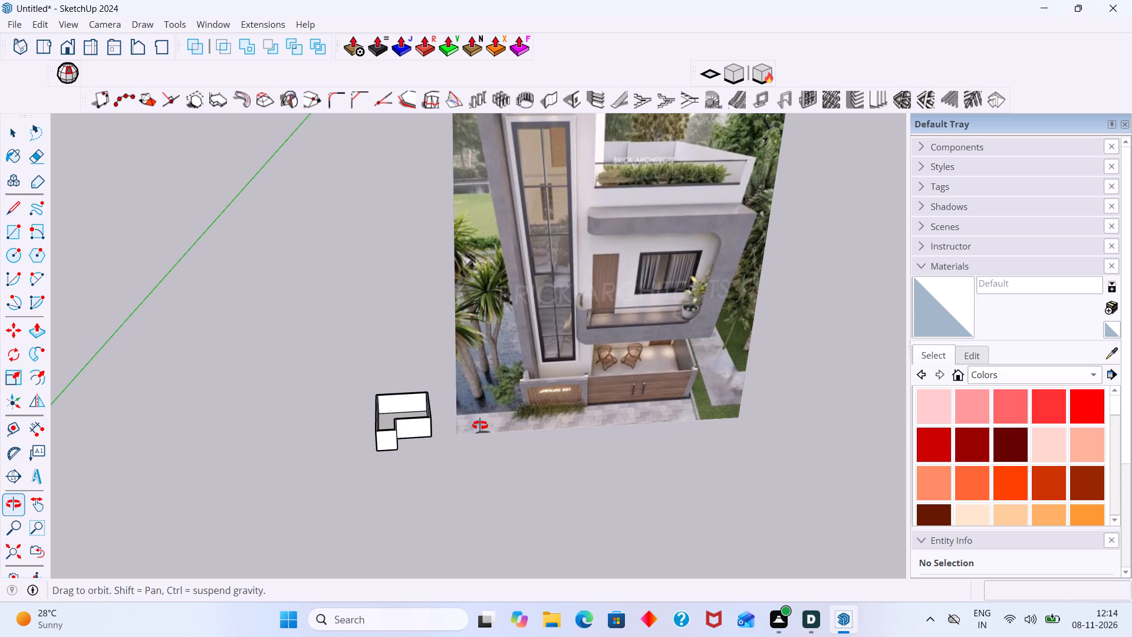
{"action": "middle_click_drag", "start_coordinate": [480, 425], "coordinate": [495, 346]}
{"action": "scroll", "coordinate": [751, 350], "scroll_direction": "up", "scroll_amount": 3}
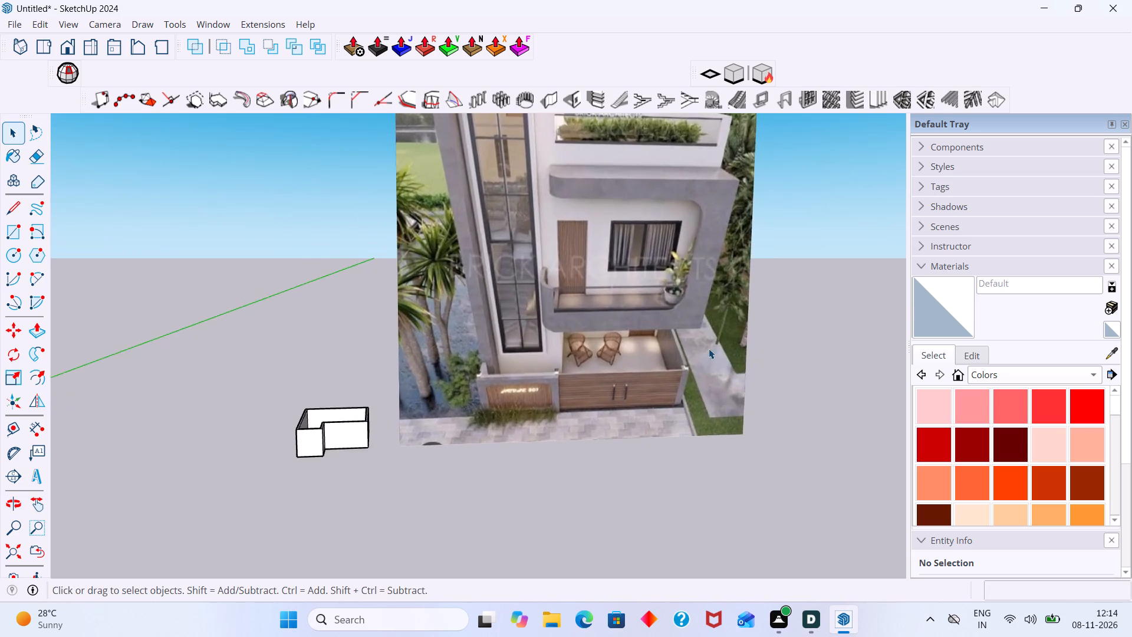
{"action": "scroll", "coordinate": [709, 349], "scroll_direction": "up", "scroll_amount": 2}
{"action": "middle_click_drag", "start_coordinate": [675, 344], "coordinate": [652, 301]}
{"action": "scroll", "coordinate": [653, 398], "scroll_direction": "down", "scroll_amount": 3}
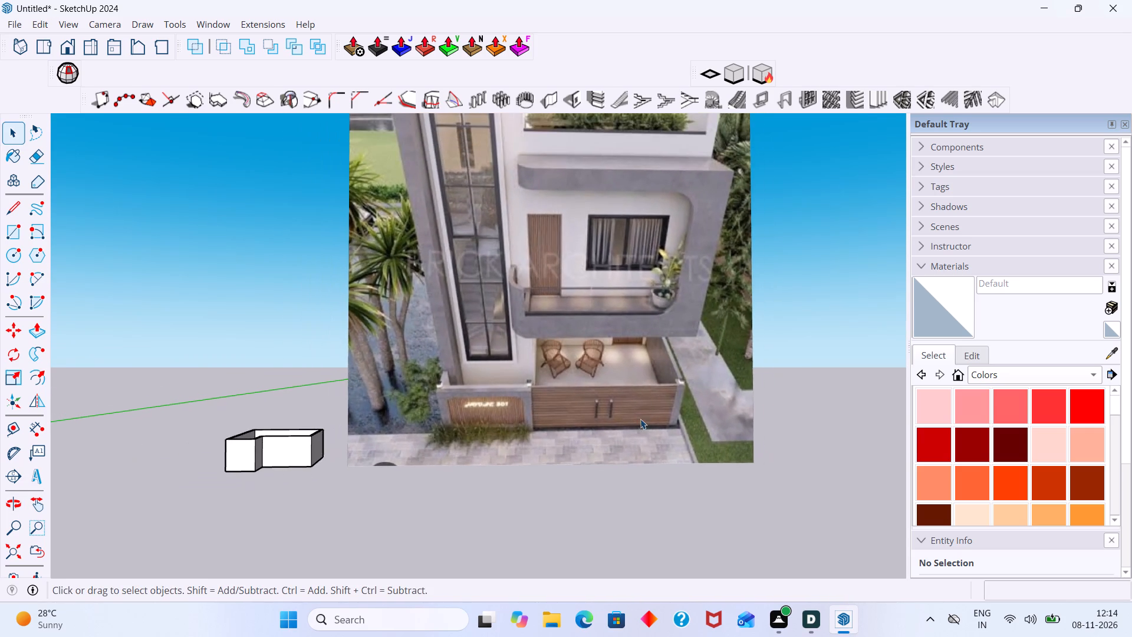
{"action": "scroll", "coordinate": [363, 489], "scroll_direction": "up", "scroll_amount": 2}
{"action": "middle_click_drag", "start_coordinate": [363, 490], "coordinate": [399, 544]}
{"action": "scroll", "coordinate": [314, 471], "scroll_direction": "up", "scroll_amount": 3}
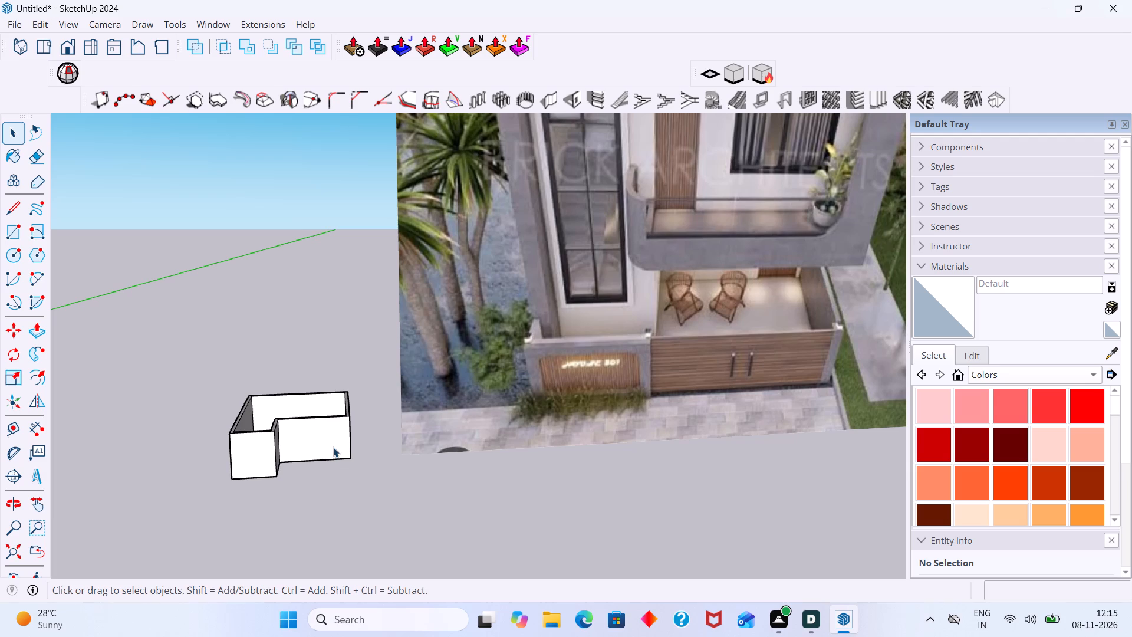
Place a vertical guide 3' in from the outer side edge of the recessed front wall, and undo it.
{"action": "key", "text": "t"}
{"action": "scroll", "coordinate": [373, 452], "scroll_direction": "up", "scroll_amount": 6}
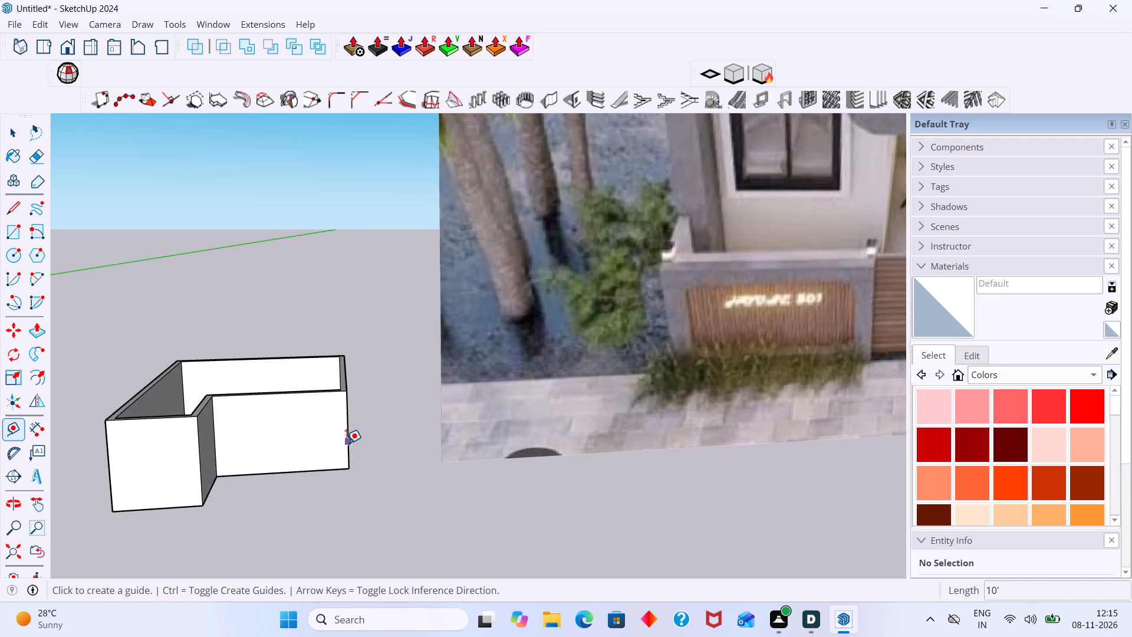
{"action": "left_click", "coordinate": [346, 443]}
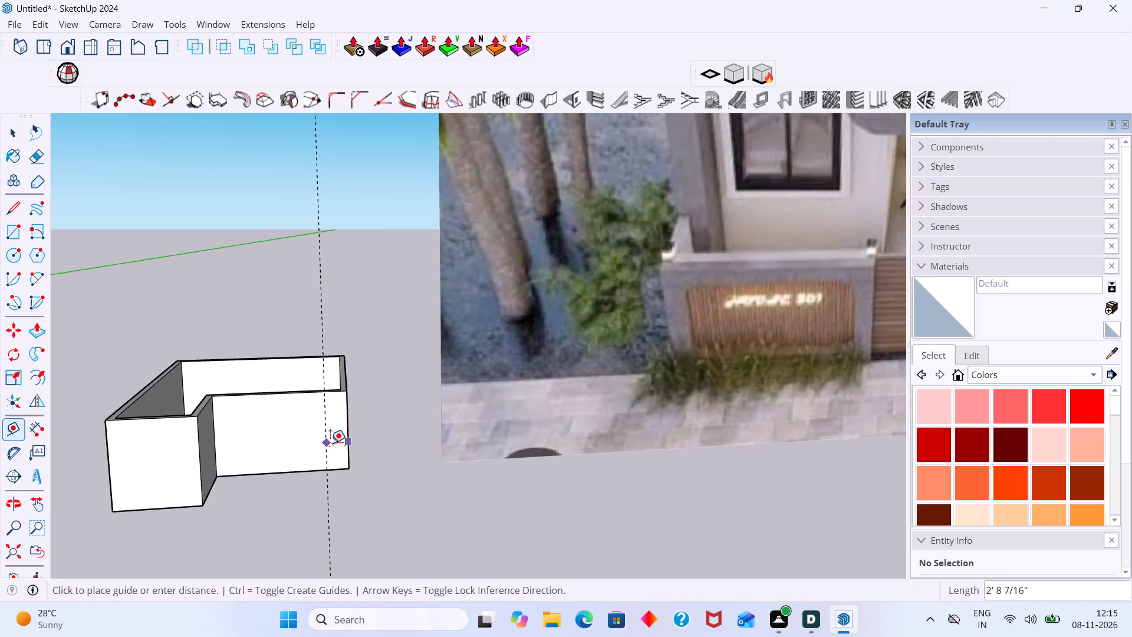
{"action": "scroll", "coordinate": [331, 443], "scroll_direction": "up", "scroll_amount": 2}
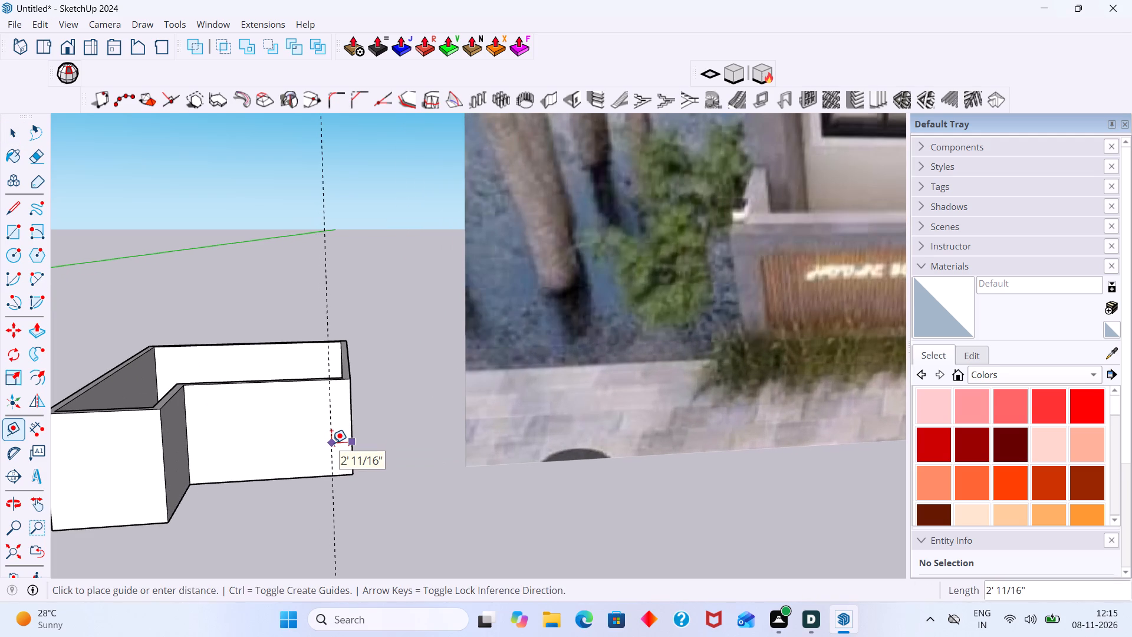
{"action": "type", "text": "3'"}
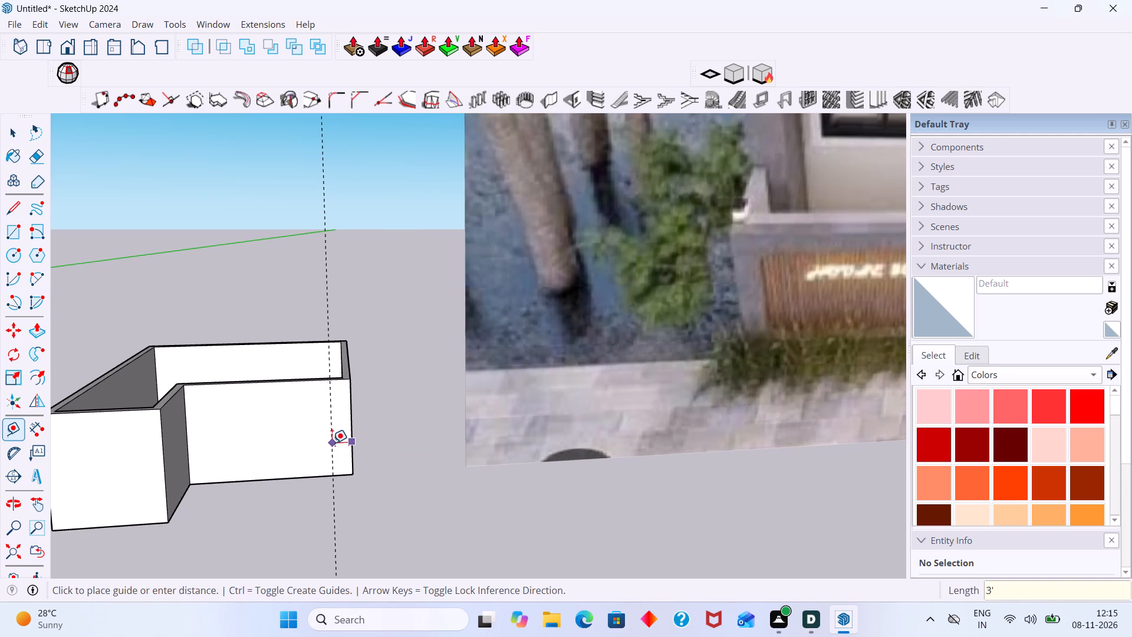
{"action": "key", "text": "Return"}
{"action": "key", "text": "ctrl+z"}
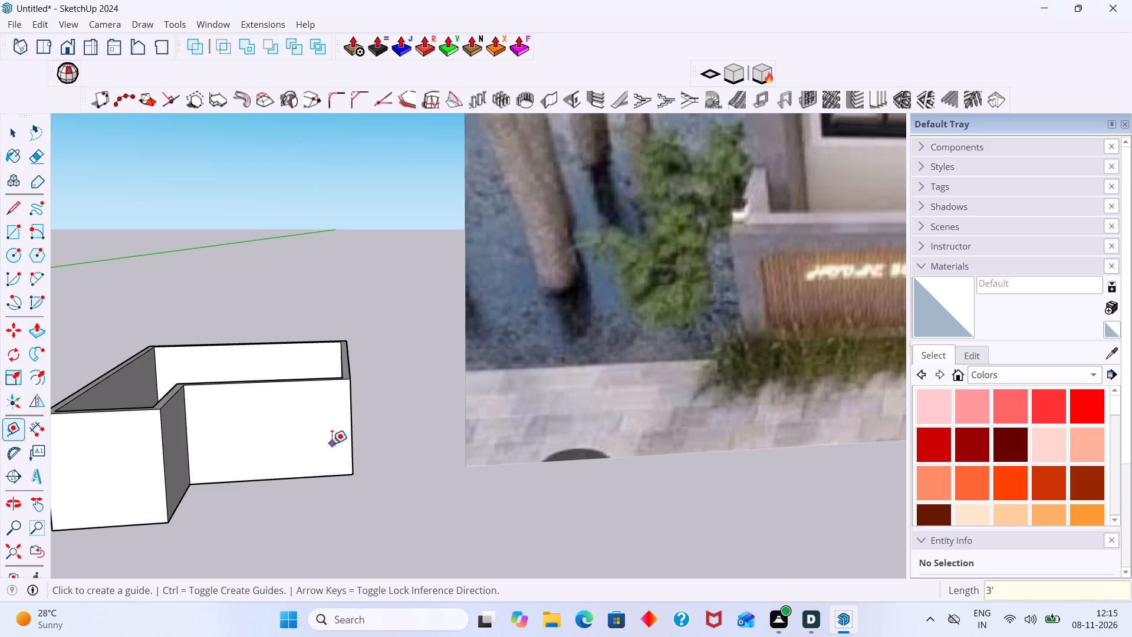
Place a vertical guide on the recessed front wall about 1' 8" in from its outer side edge.
{"action": "left_click", "coordinate": [350, 439]}
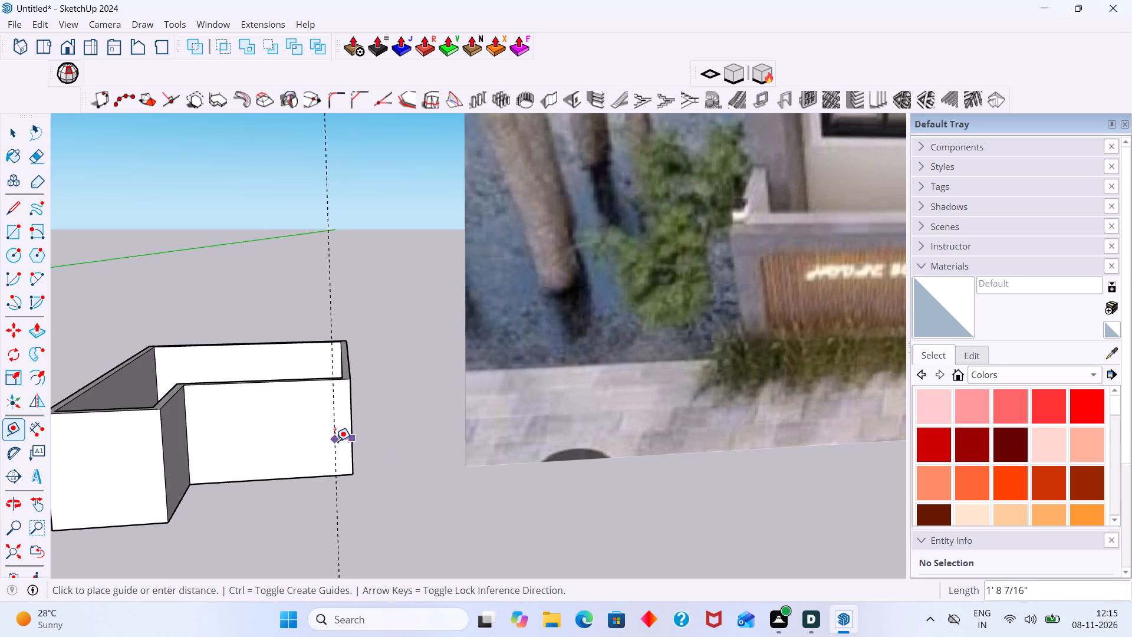
{"action": "left_click", "coordinate": [335, 441]}
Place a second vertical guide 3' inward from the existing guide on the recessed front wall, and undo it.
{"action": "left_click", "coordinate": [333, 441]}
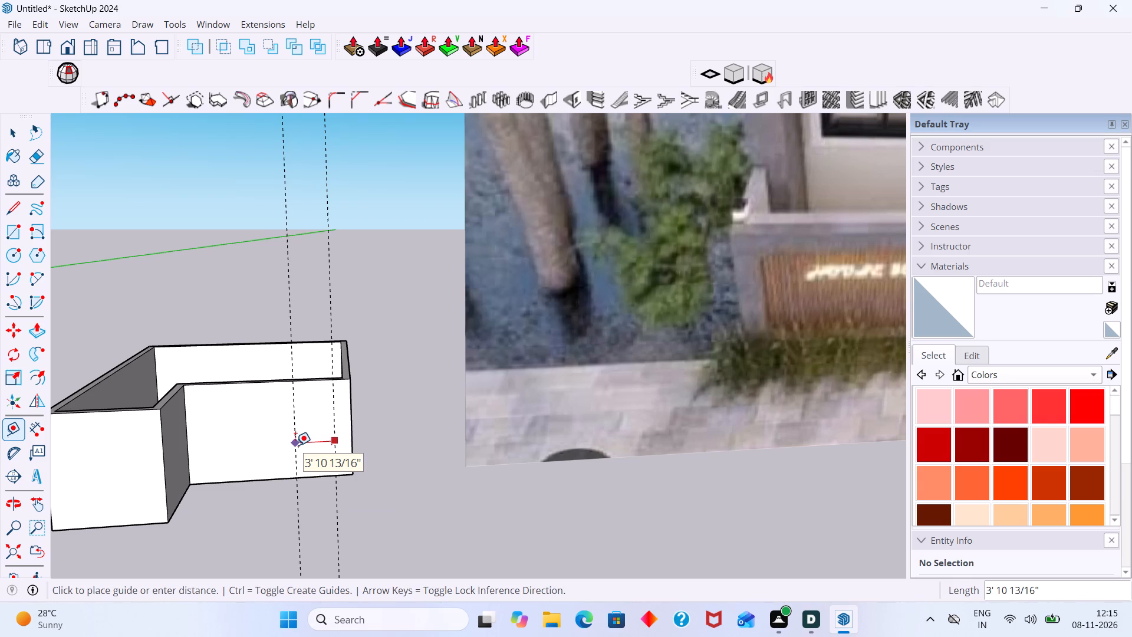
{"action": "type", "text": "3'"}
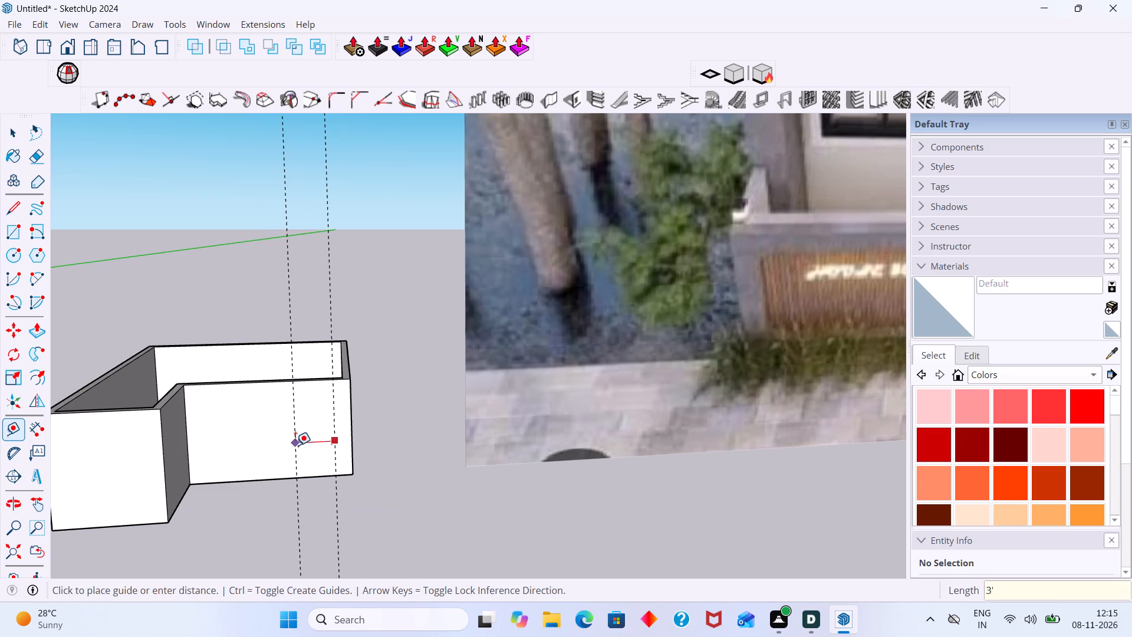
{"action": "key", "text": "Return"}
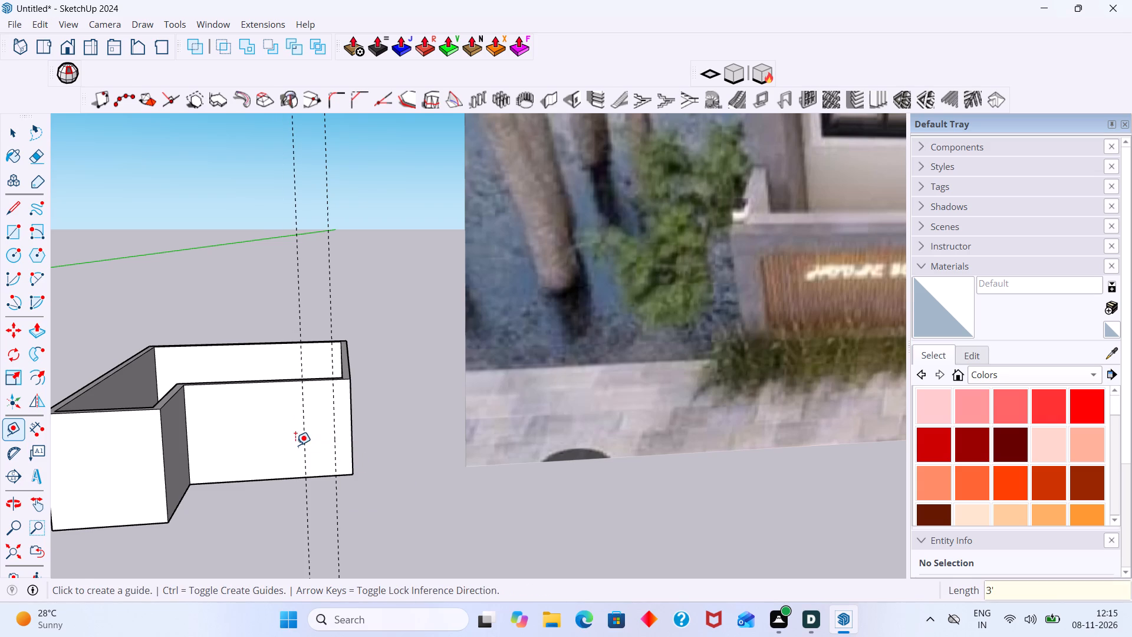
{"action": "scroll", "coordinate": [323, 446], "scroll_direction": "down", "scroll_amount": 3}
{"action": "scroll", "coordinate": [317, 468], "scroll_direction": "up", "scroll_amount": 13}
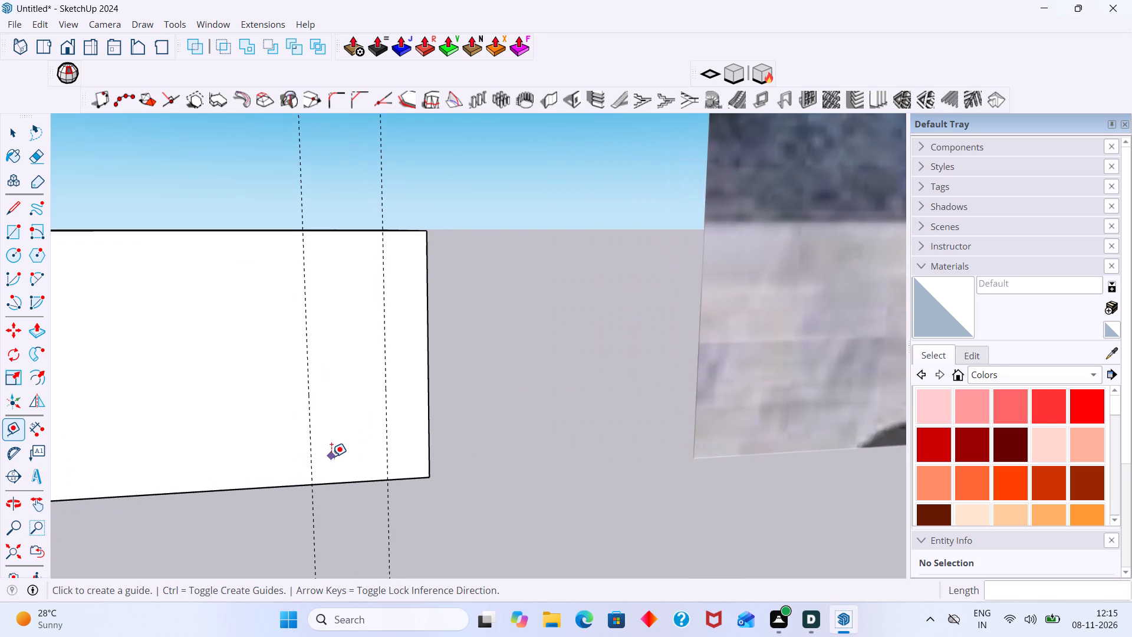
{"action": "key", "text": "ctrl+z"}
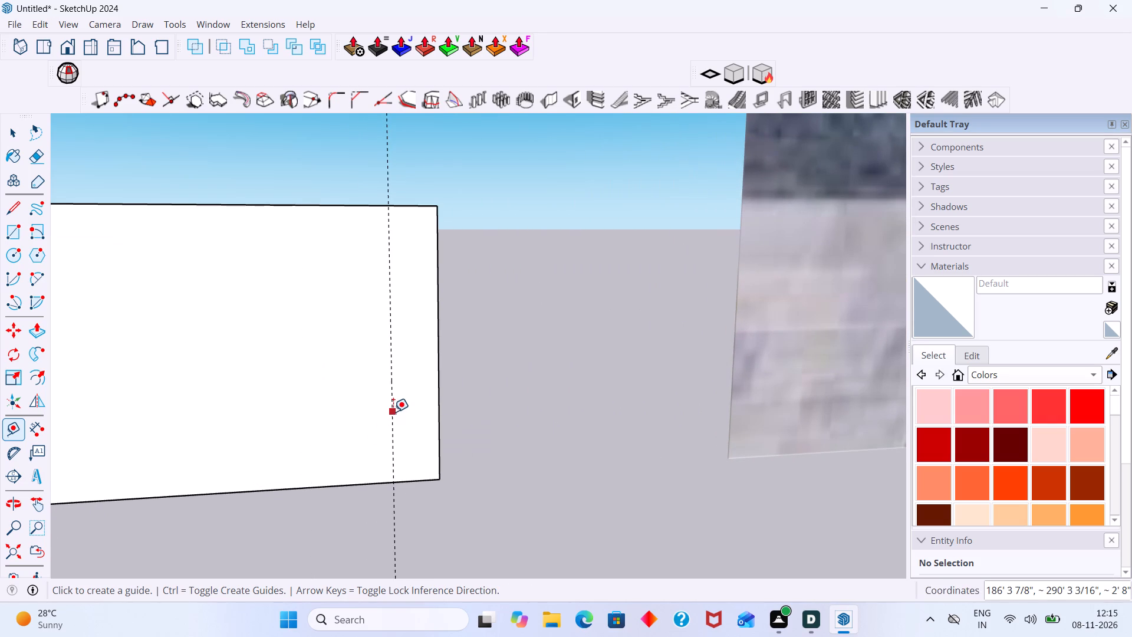
Place a second vertical guide 4' inward from the existing vertical guide on the recessed front wall.
{"action": "left_click", "coordinate": [393, 412]}
{"action": "type", "text": "4'"}
{"action": "key", "text": "Return"}
{"action": "key", "text": "space"}
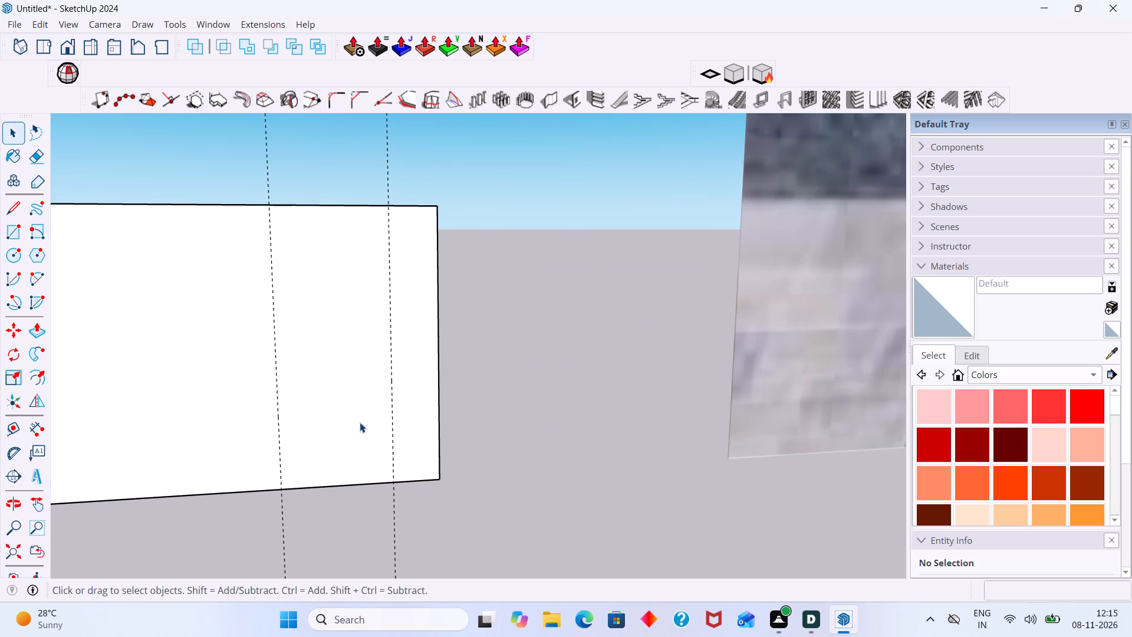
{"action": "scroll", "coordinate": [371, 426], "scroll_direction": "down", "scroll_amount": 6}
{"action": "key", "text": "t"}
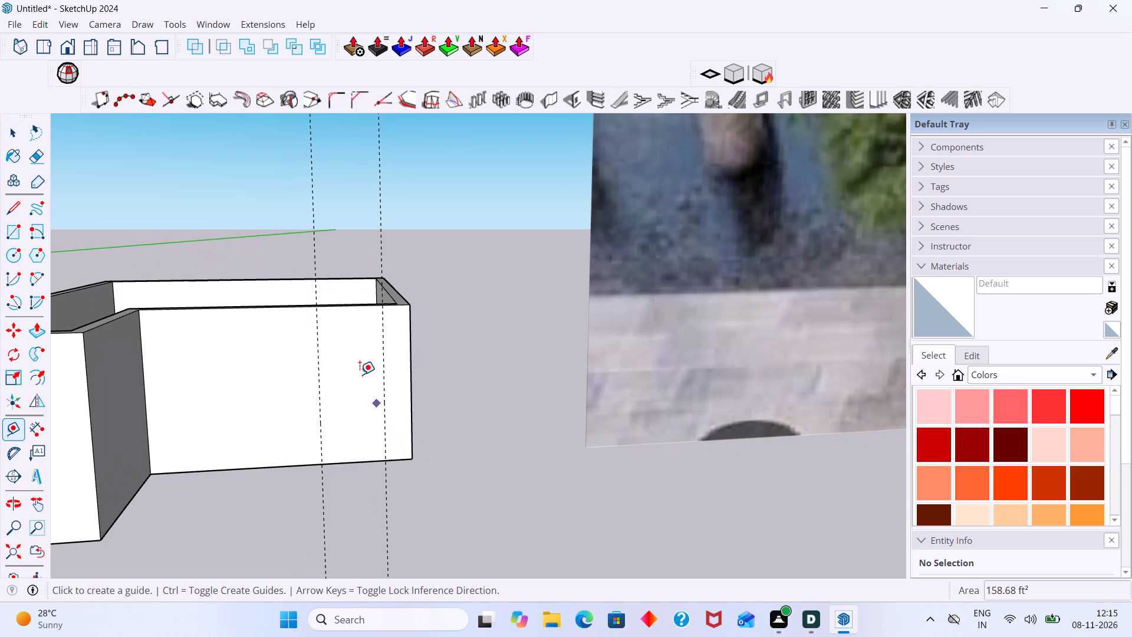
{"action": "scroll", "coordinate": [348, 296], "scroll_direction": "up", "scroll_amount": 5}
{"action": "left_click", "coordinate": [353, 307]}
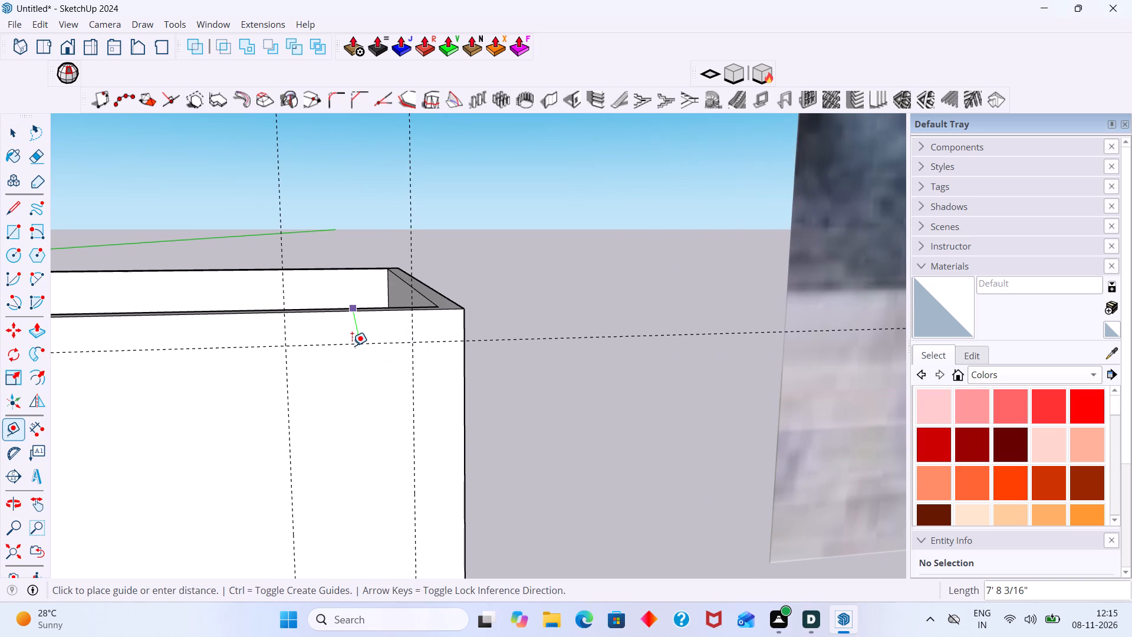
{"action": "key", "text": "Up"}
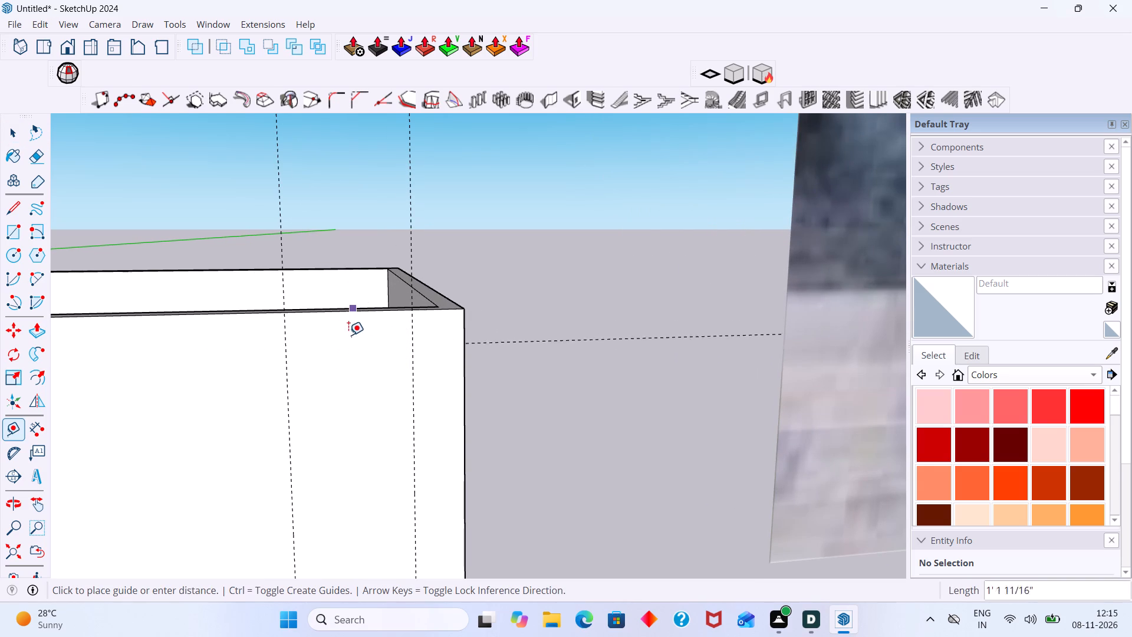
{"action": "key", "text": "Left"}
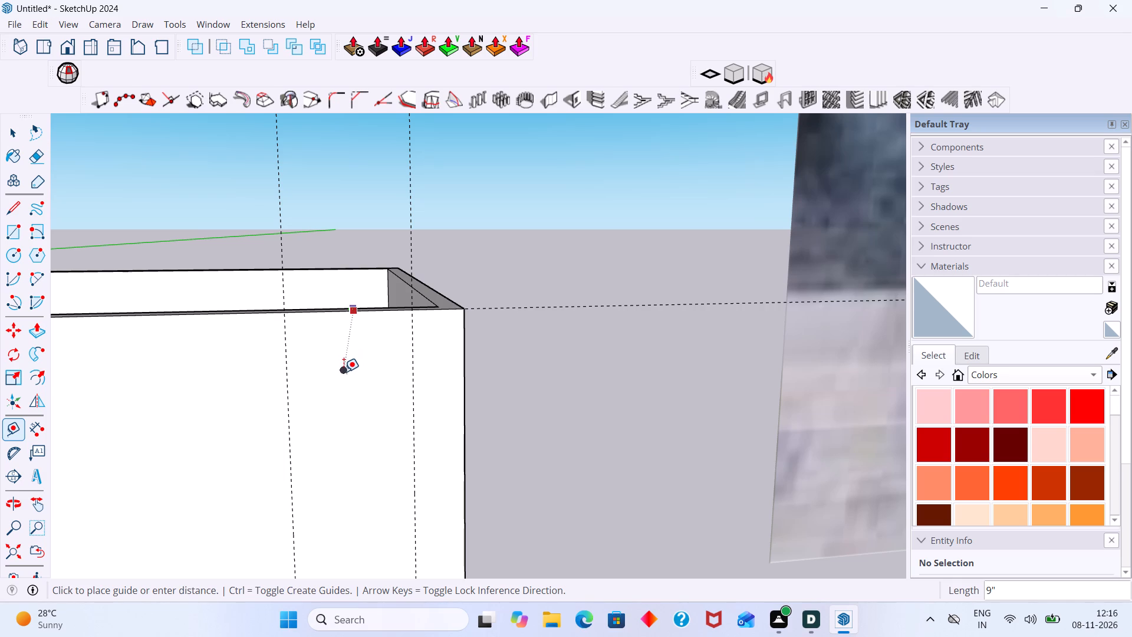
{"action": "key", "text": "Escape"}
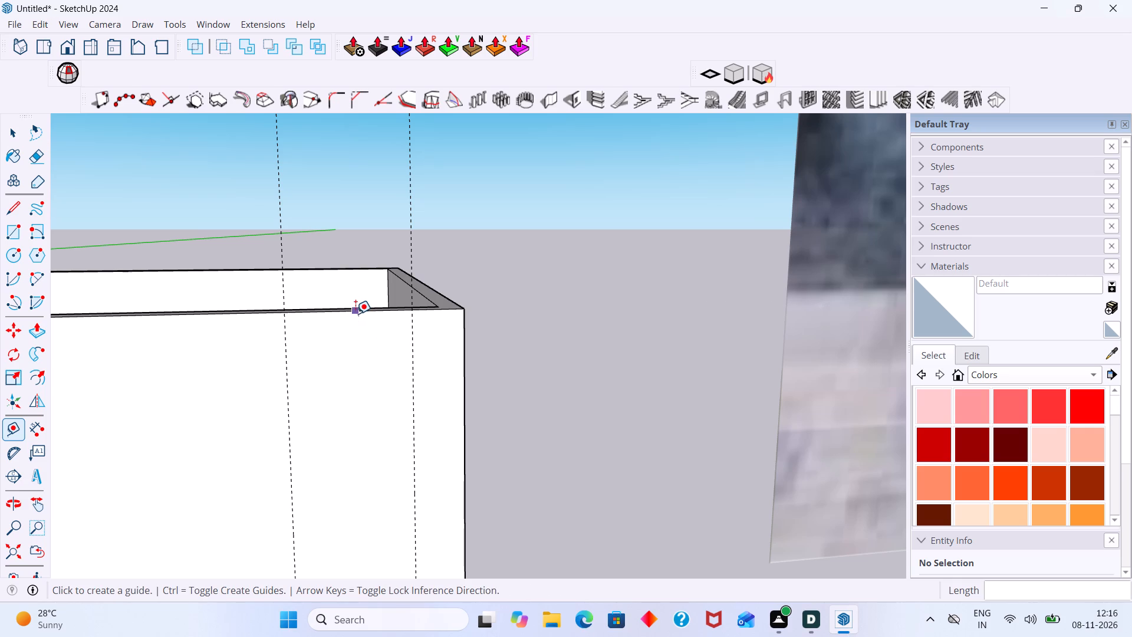
Place a horizontal guide 3' below the top edge of the recessed front wall, constrained to the vertical axis.
{"action": "left_click", "coordinate": [356, 313]}
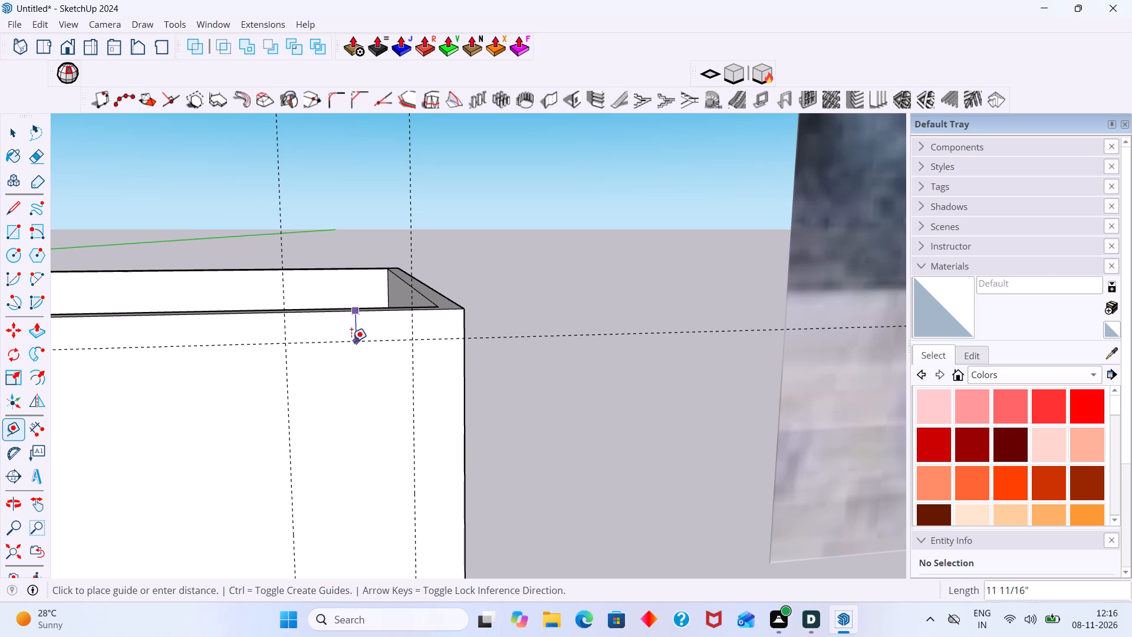
{"action": "key", "text": "Up"}
{"action": "type", "text": "3'"}
{"action": "key", "text": "Return"}
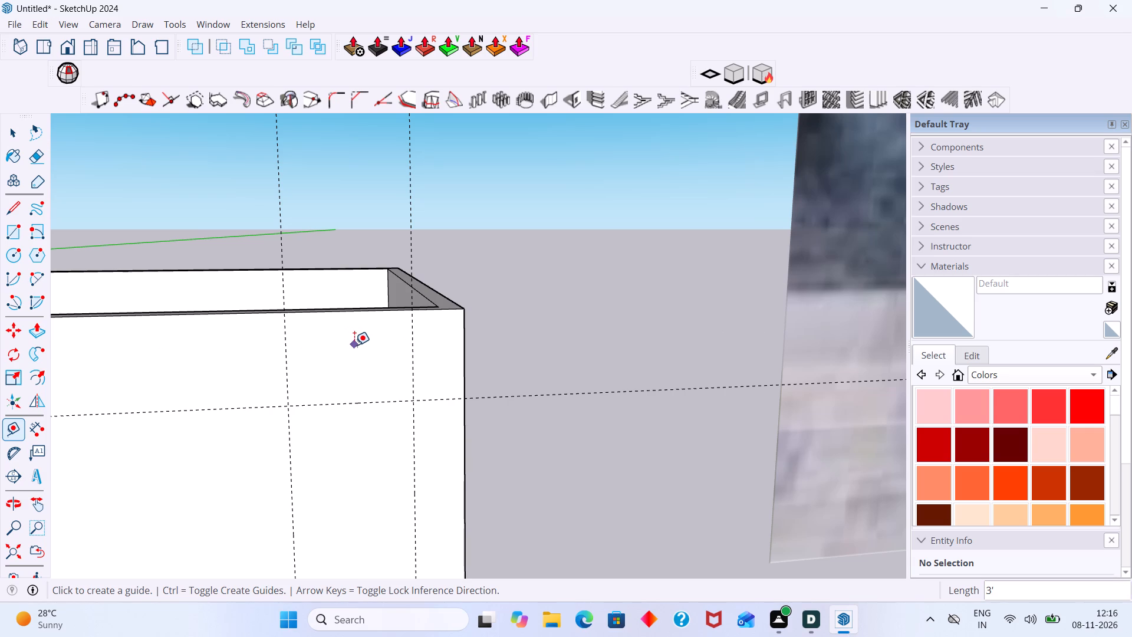
{"action": "key", "text": "space"}
Create a wall opening 4' wide and 7' high in the recessed front wall, from its base between the two vertical guides.
{"action": "scroll", "coordinate": [379, 393], "scroll_direction": "down", "scroll_amount": 6}
{"action": "middle_click_drag", "start_coordinate": [390, 436], "coordinate": [366, 436]}
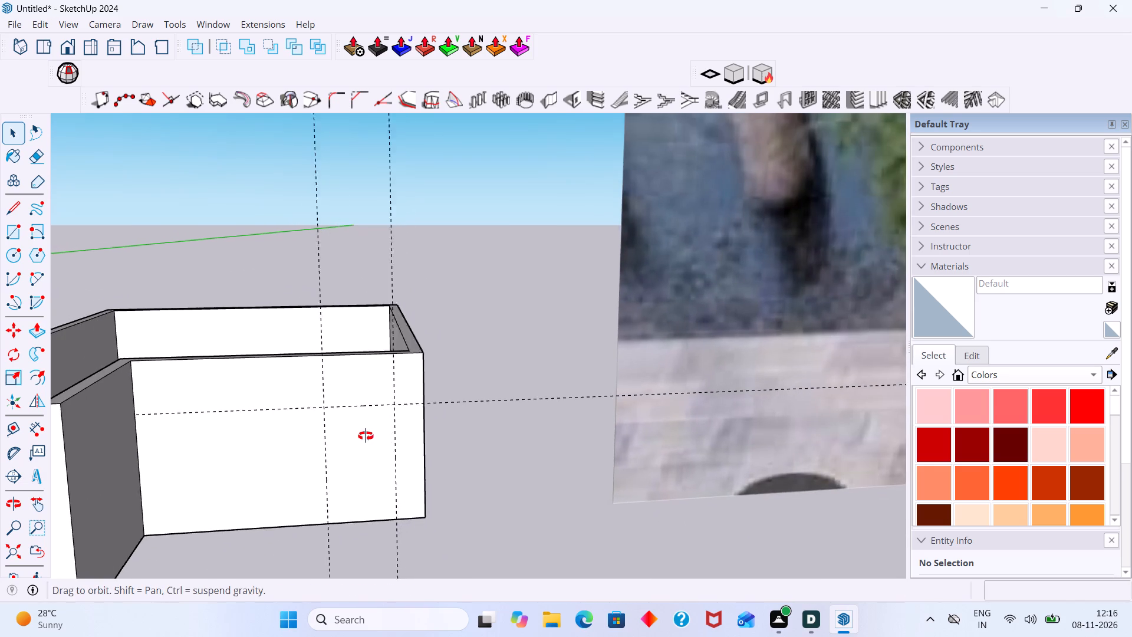
{"action": "middle_click_drag", "start_coordinate": [366, 436], "coordinate": [343, 428]}
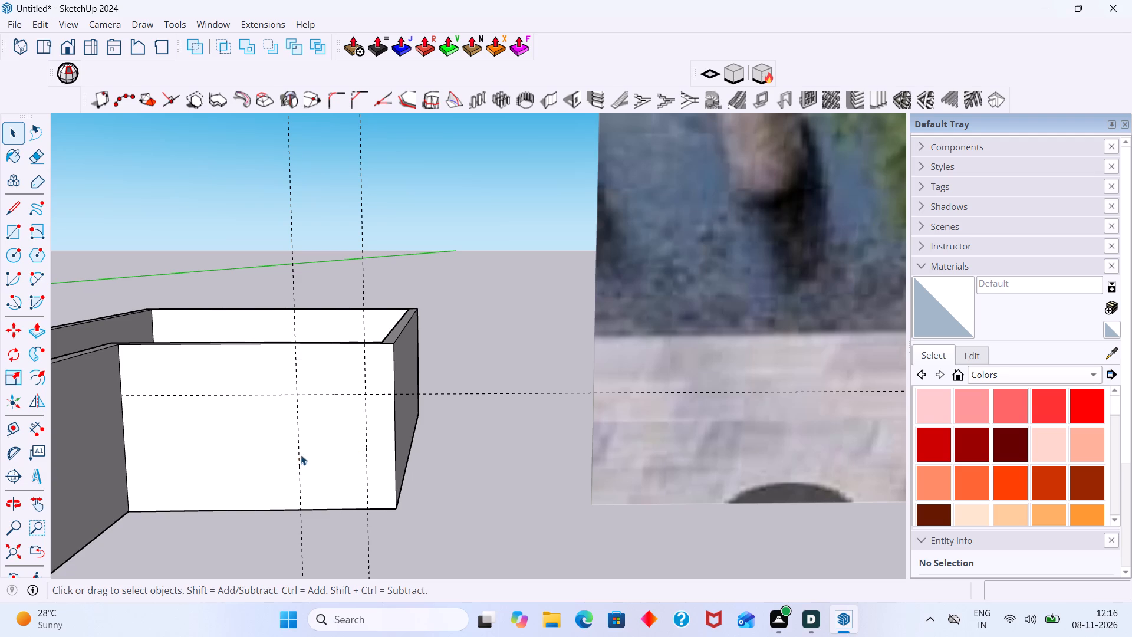
{"action": "left_click", "coordinate": [575, 100]}
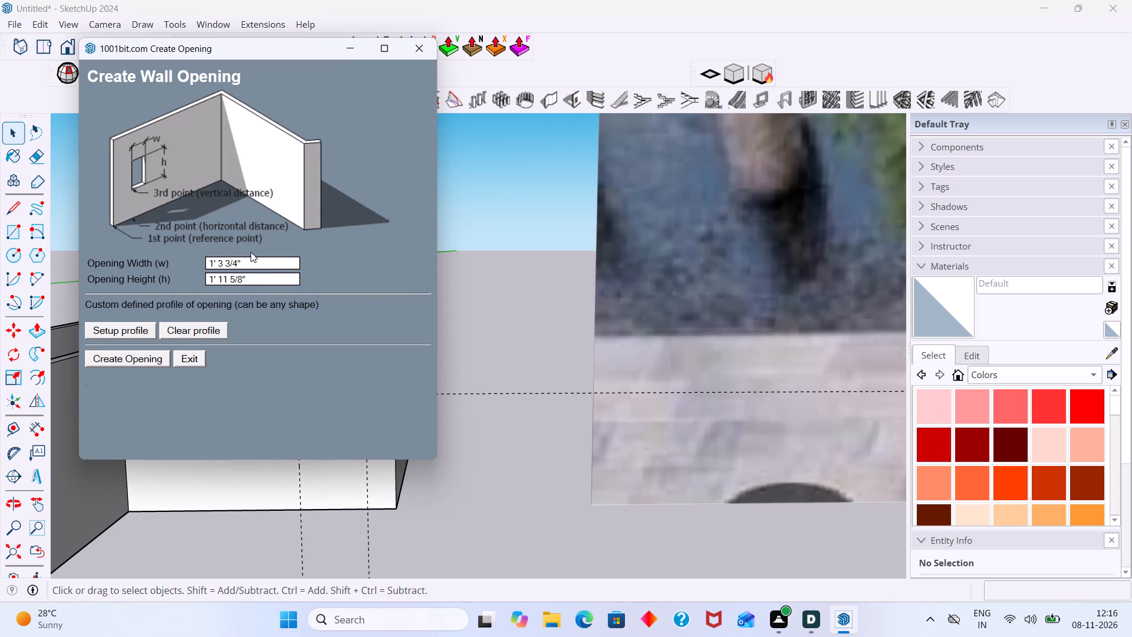
{"action": "left_click", "coordinate": [242, 259]}
{"action": "type", "text": "4'"}
{"action": "key", "text": "Return"}
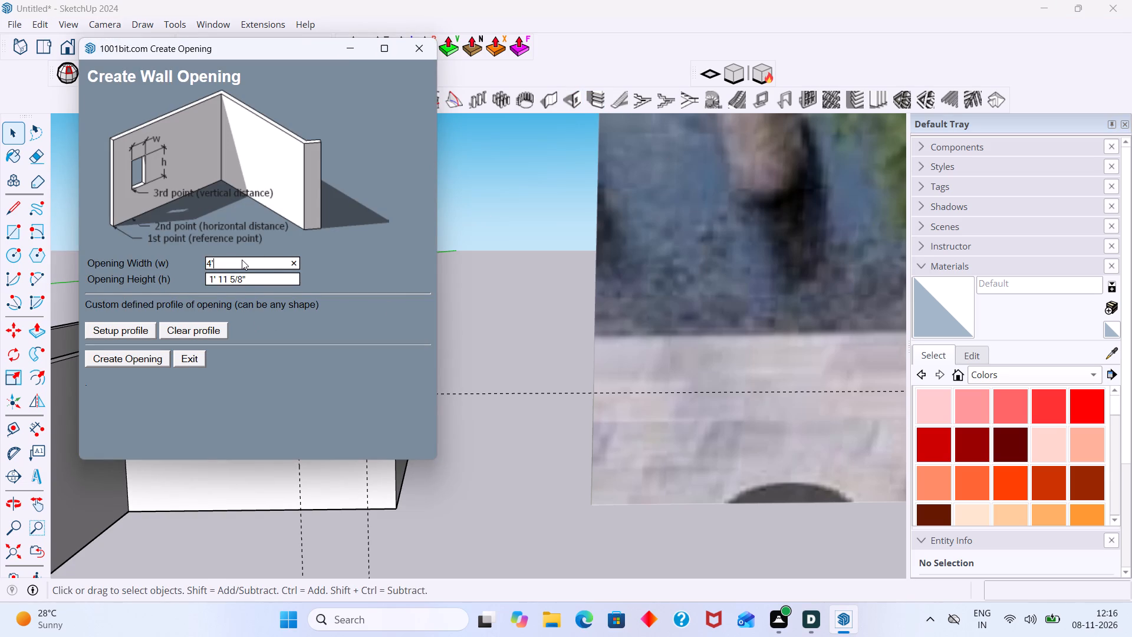
{"action": "left_click", "coordinate": [248, 276]}
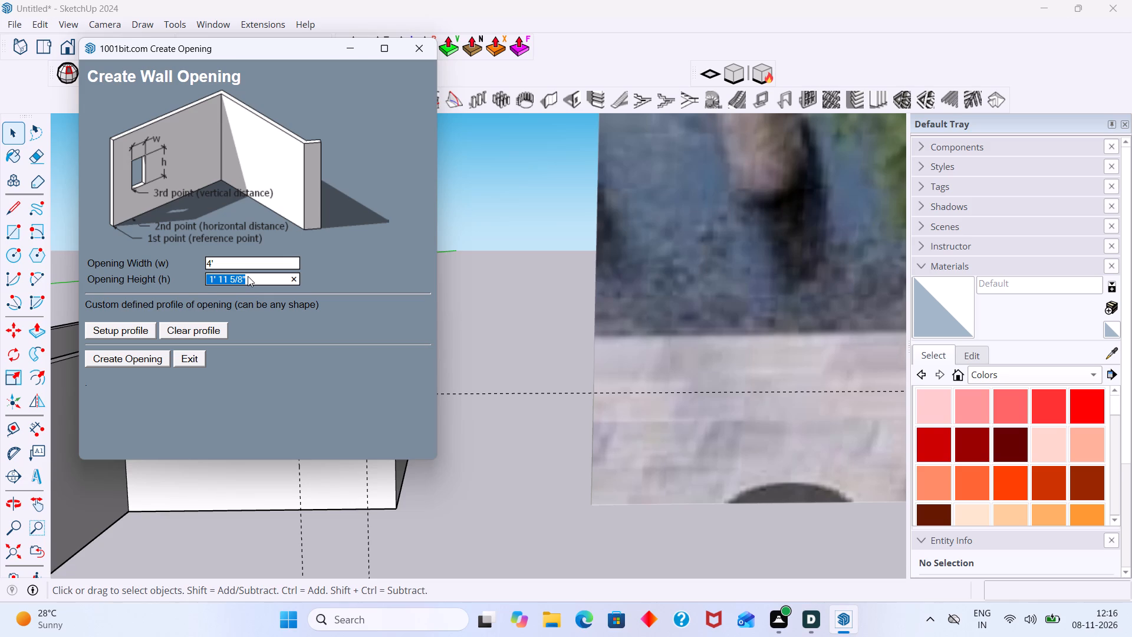
{"action": "type", "text": "7'"}
{"action": "key", "text": "Return"}
{"action": "left_click", "coordinate": [130, 360]}
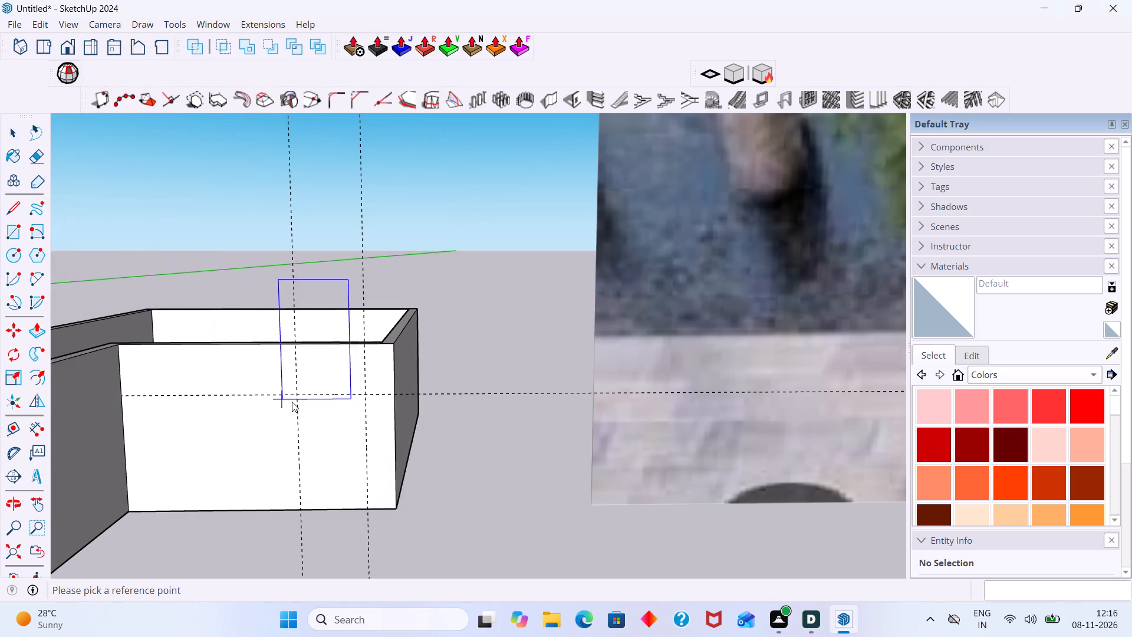
{"action": "double_click", "coordinate": [301, 508]}
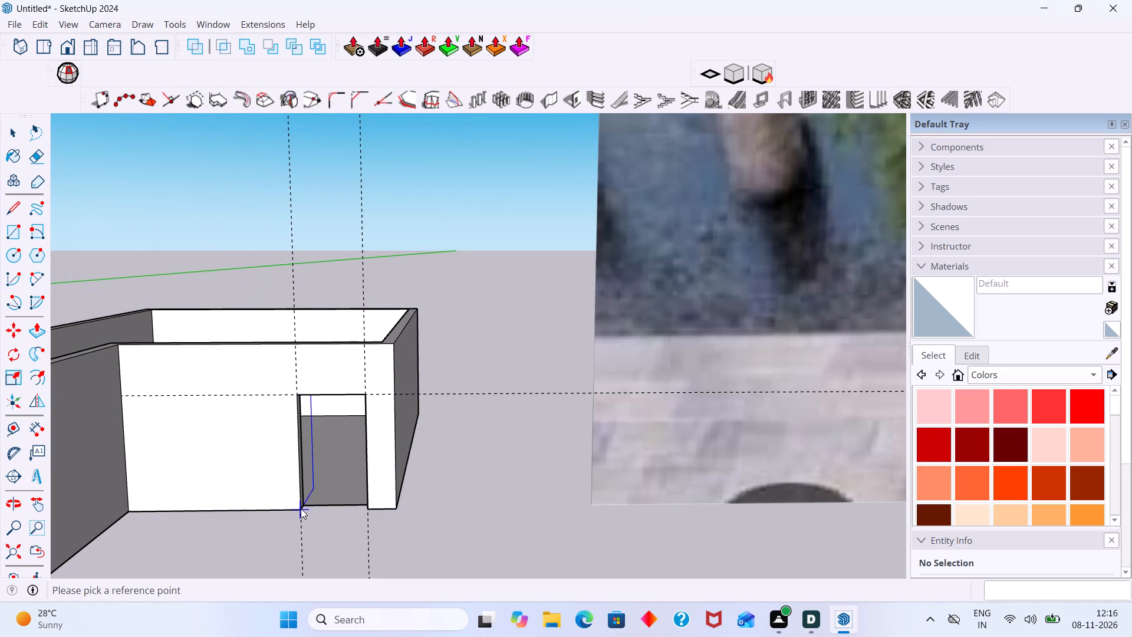
{"action": "key", "text": "space"}
Erase the horizontal guide and both vertical guides around the new door opening, keeping the walls intact.
{"action": "scroll", "coordinate": [318, 475], "scroll_direction": "up", "scroll_amount": 3}
{"action": "scroll", "coordinate": [301, 392], "scroll_direction": "up", "scroll_amount": 3}
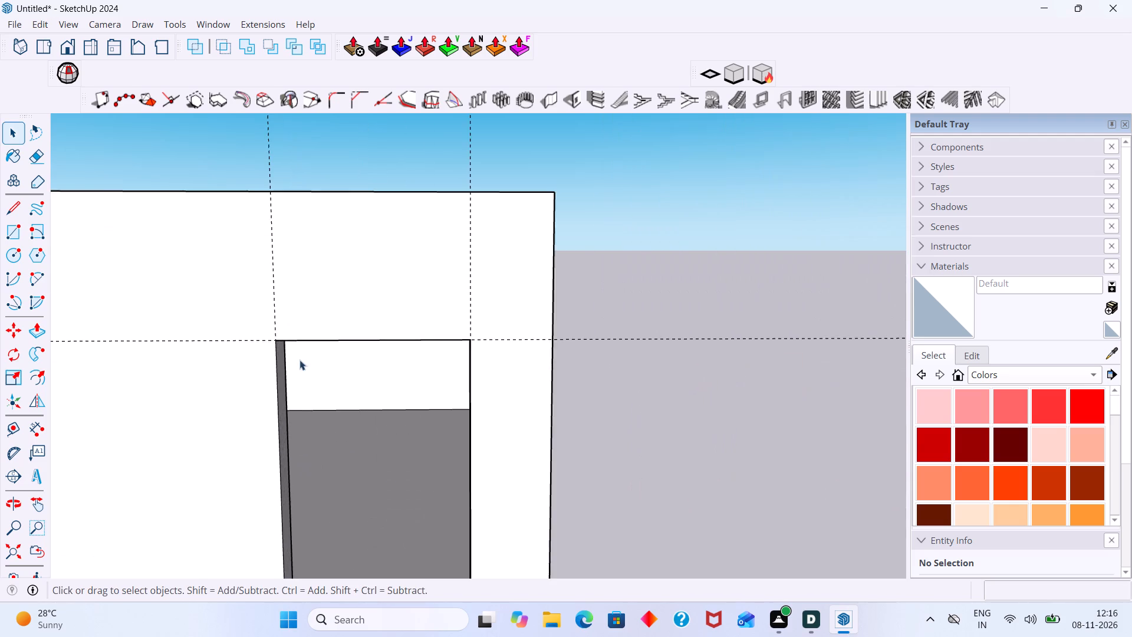
{"action": "middle_click_drag", "start_coordinate": [300, 341], "coordinate": [357, 409]}
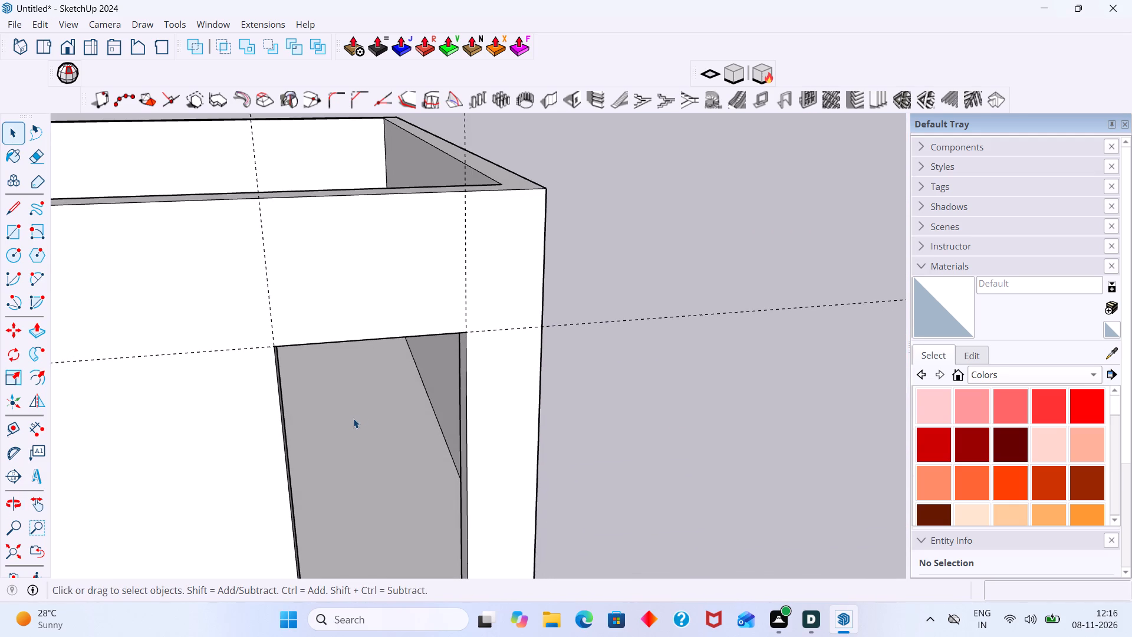
{"action": "scroll", "coordinate": [492, 459], "scroll_direction": "down", "scroll_amount": 11}
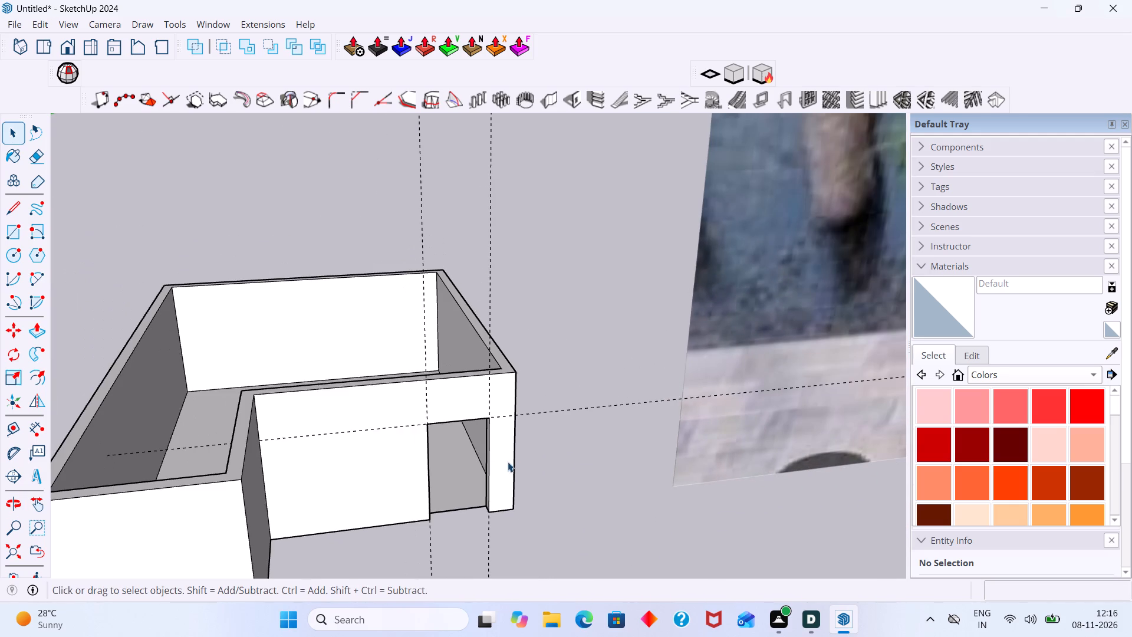
{"action": "middle_click_drag", "start_coordinate": [516, 461], "coordinate": [407, 443]}
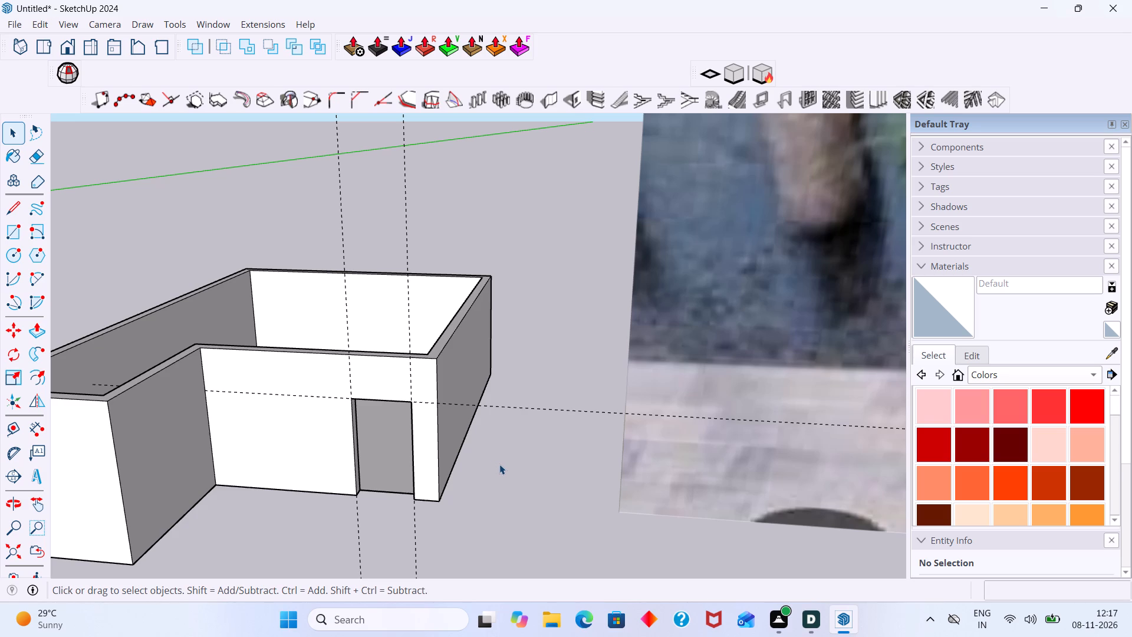
{"action": "key", "text": "e"}
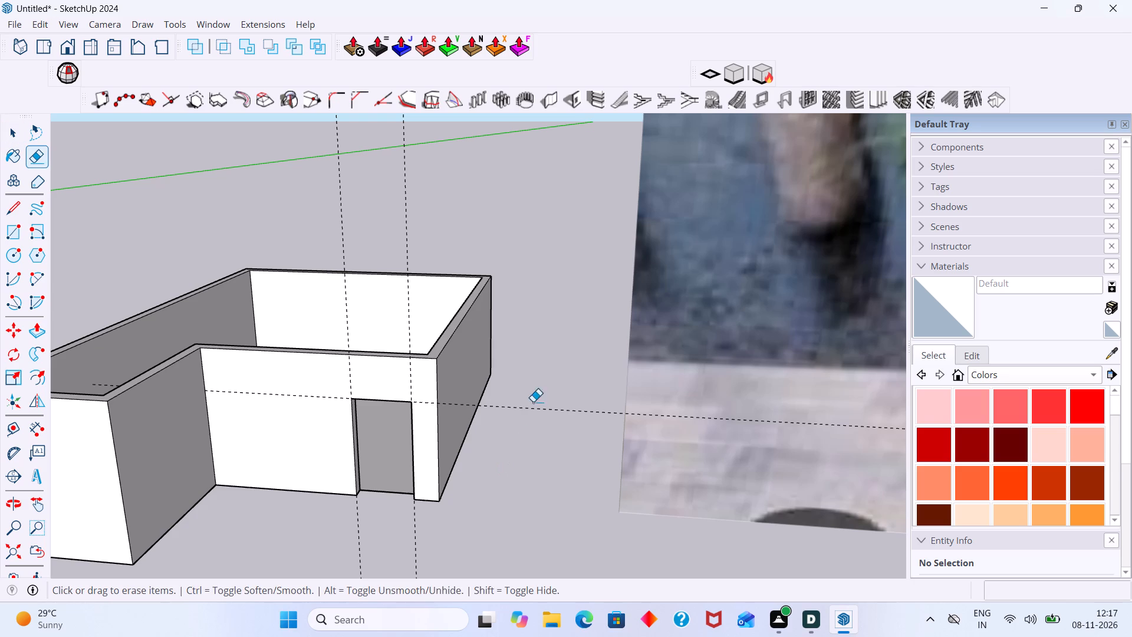
{"action": "left_click_drag", "start_coordinate": [538, 383], "coordinate": [549, 457]}
{"action": "left_click_drag", "start_coordinate": [421, 284], "coordinate": [335, 268]}
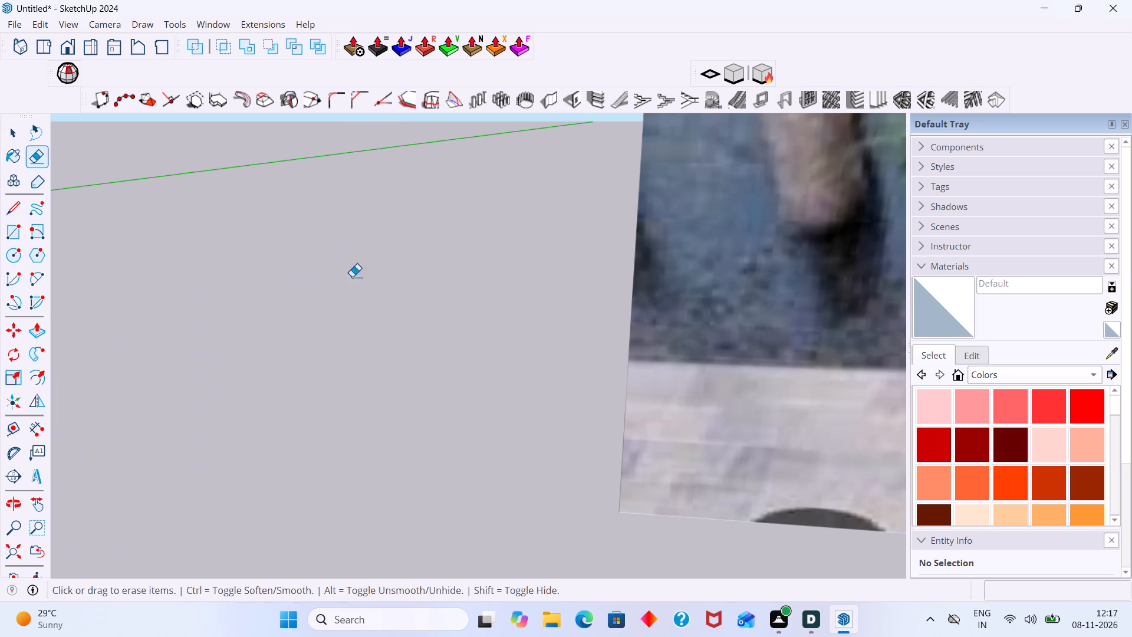
{"action": "key", "text": "ctrl+z"}
{"action": "left_click_drag", "start_coordinate": [455, 209], "coordinate": [345, 192]}
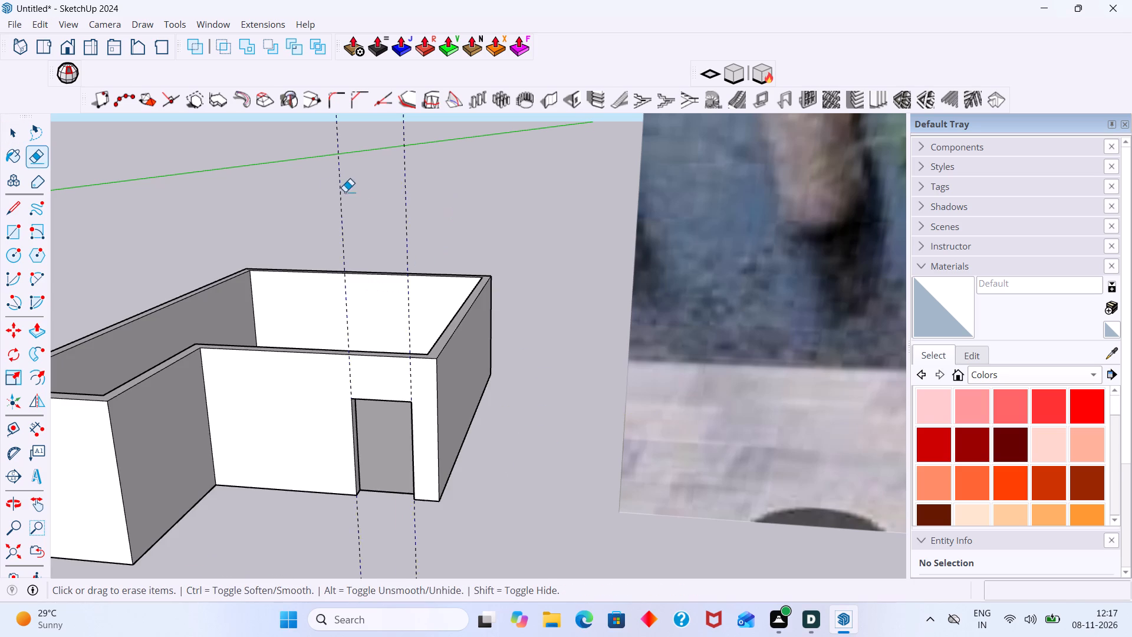
{"action": "left_click_drag", "start_coordinate": [345, 192], "coordinate": [329, 189]}
{"action": "key", "text": "space"}
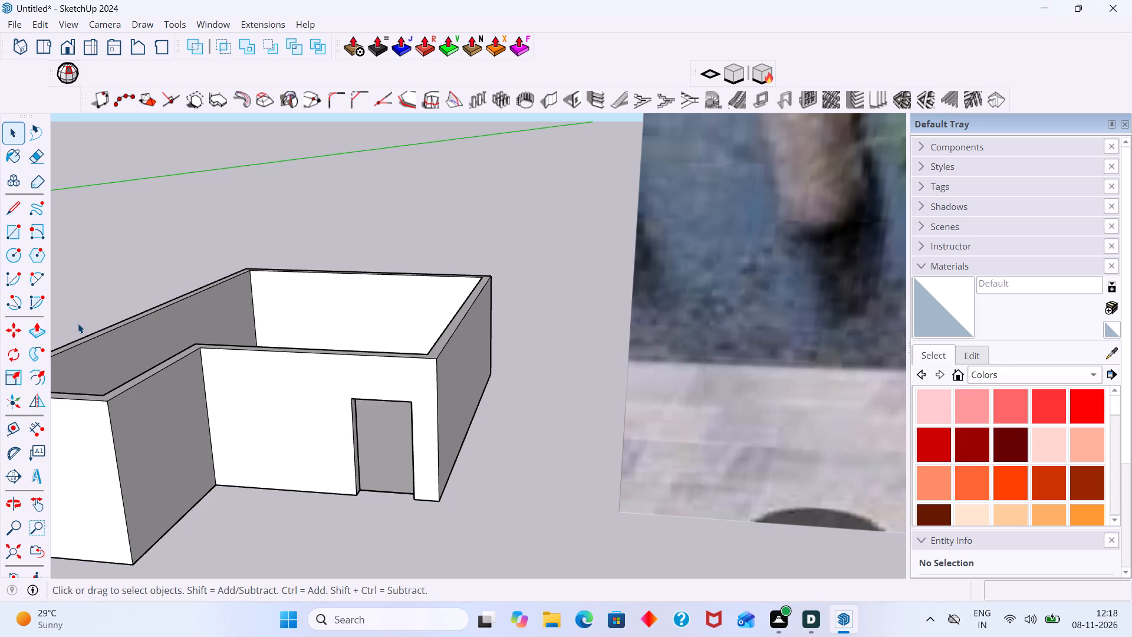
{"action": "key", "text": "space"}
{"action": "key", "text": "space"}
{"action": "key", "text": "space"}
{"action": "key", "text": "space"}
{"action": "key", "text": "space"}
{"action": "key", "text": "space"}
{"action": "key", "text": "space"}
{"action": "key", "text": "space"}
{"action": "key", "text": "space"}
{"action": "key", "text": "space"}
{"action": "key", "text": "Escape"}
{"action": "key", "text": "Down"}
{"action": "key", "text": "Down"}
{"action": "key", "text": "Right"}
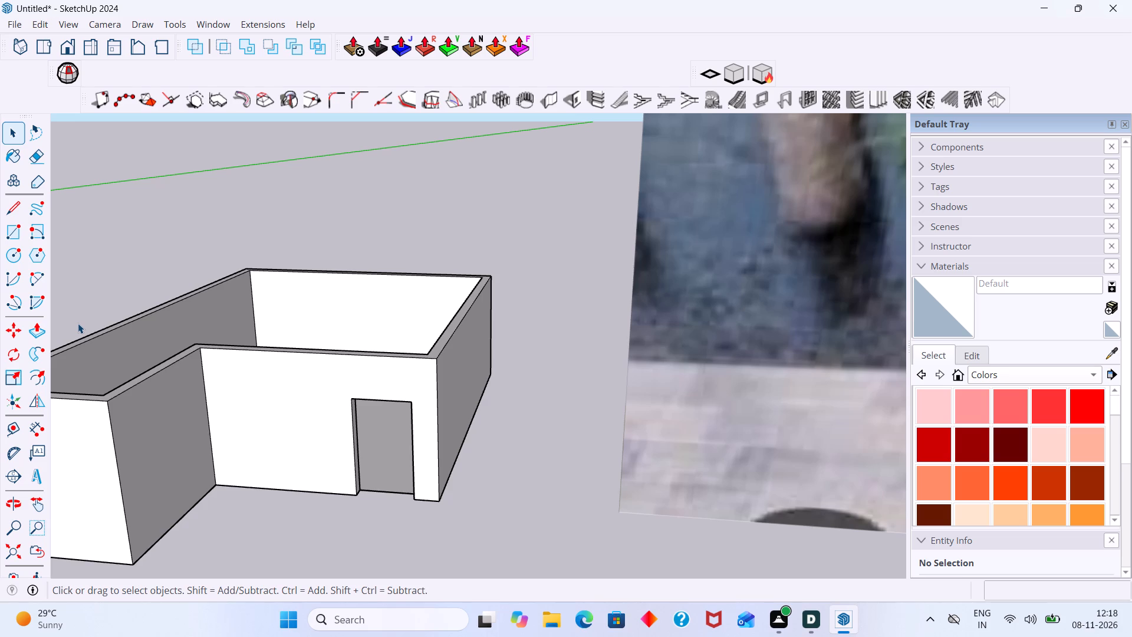
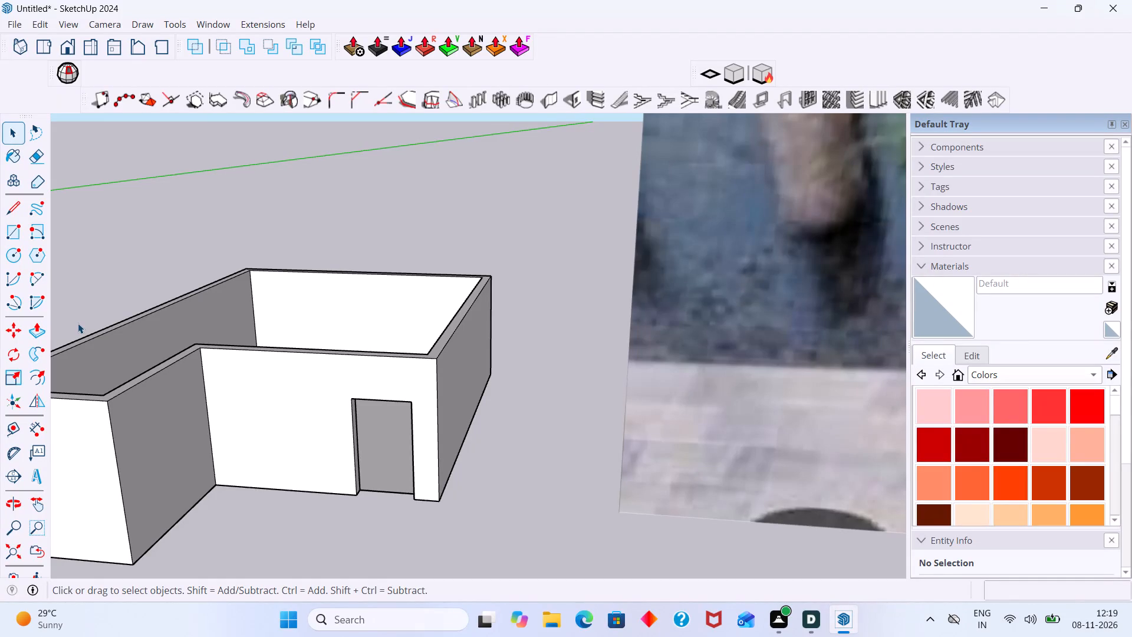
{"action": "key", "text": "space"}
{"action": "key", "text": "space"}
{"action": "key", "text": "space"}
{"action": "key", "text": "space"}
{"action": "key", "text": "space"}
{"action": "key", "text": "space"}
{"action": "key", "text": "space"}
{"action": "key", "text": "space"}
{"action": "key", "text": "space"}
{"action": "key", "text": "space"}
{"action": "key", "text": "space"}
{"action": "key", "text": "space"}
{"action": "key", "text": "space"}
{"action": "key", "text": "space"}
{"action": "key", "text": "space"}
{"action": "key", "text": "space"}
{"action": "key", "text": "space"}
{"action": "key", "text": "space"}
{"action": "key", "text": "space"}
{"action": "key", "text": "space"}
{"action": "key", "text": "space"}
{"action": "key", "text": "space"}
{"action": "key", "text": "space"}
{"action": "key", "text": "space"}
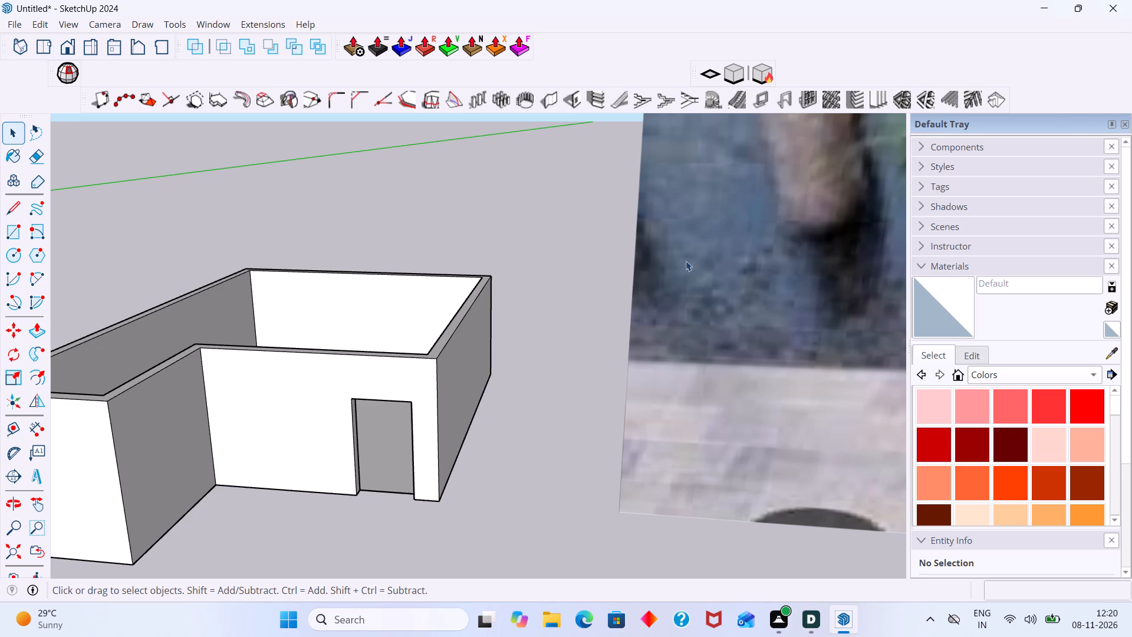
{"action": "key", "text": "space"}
Examine the reference image's ground-floor facade and compare it with the modelled walls and door opening.
{"action": "scroll", "coordinate": [437, 346], "scroll_direction": "down", "scroll_amount": 2}
{"action": "left_click", "coordinate": [436, 362]}
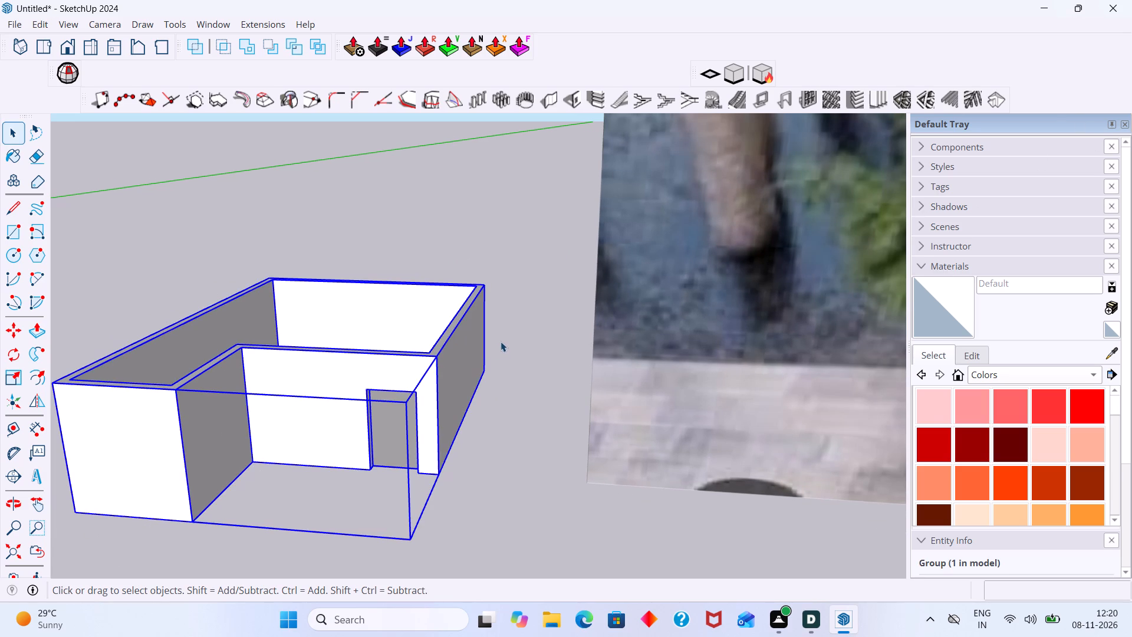
{"action": "left_click", "coordinate": [501, 340]}
{"action": "scroll", "coordinate": [509, 325], "scroll_direction": "down", "scroll_amount": 2}
{"action": "middle_click_drag", "start_coordinate": [516, 327], "coordinate": [601, 337]}
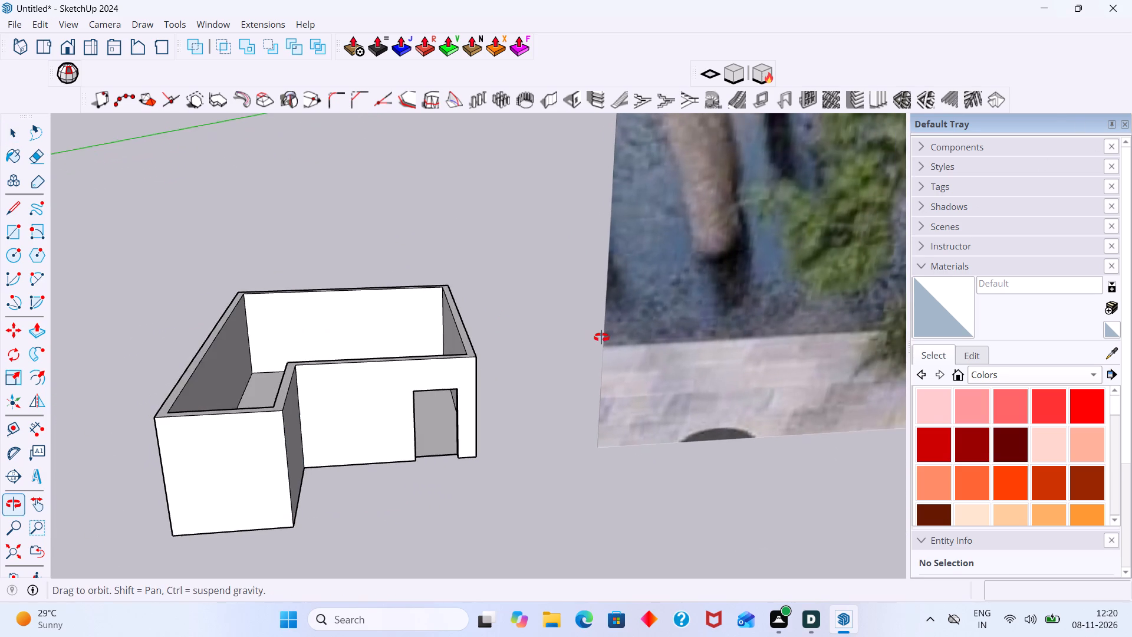
{"action": "middle_click_drag", "start_coordinate": [601, 337], "coordinate": [611, 339]}
{"action": "scroll", "coordinate": [594, 324], "scroll_direction": "down", "scroll_amount": 5}
{"action": "scroll", "coordinate": [641, 333], "scroll_direction": "down", "scroll_amount": 1}
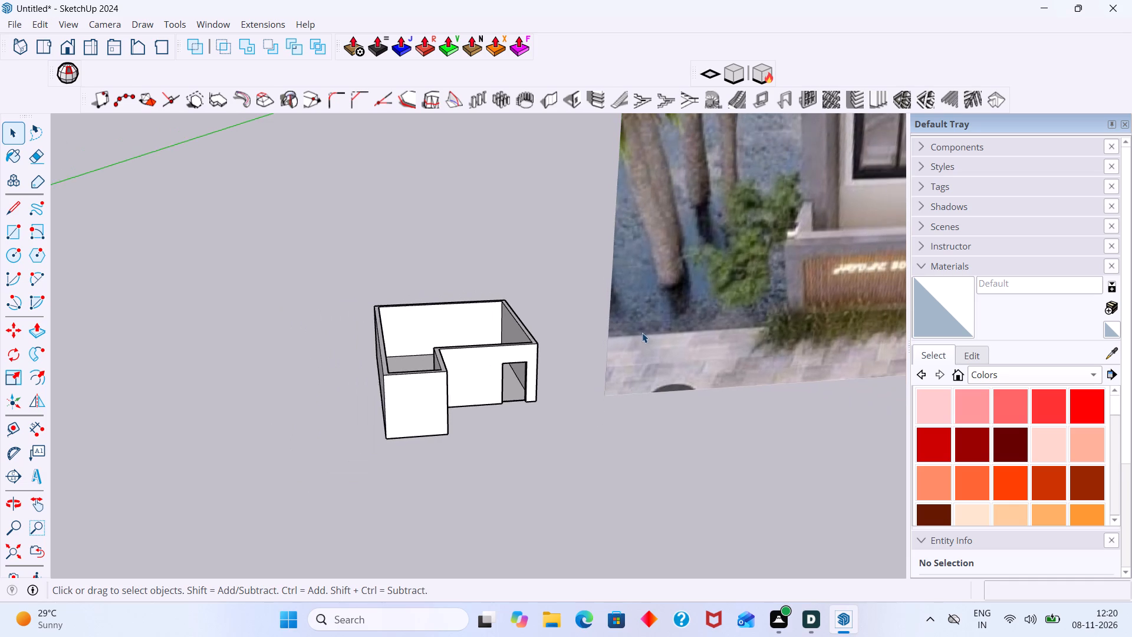
{"action": "scroll", "coordinate": [642, 333], "scroll_direction": "down", "scroll_amount": 1}
{"action": "scroll", "coordinate": [535, 372], "scroll_direction": "up", "scroll_amount": 5}
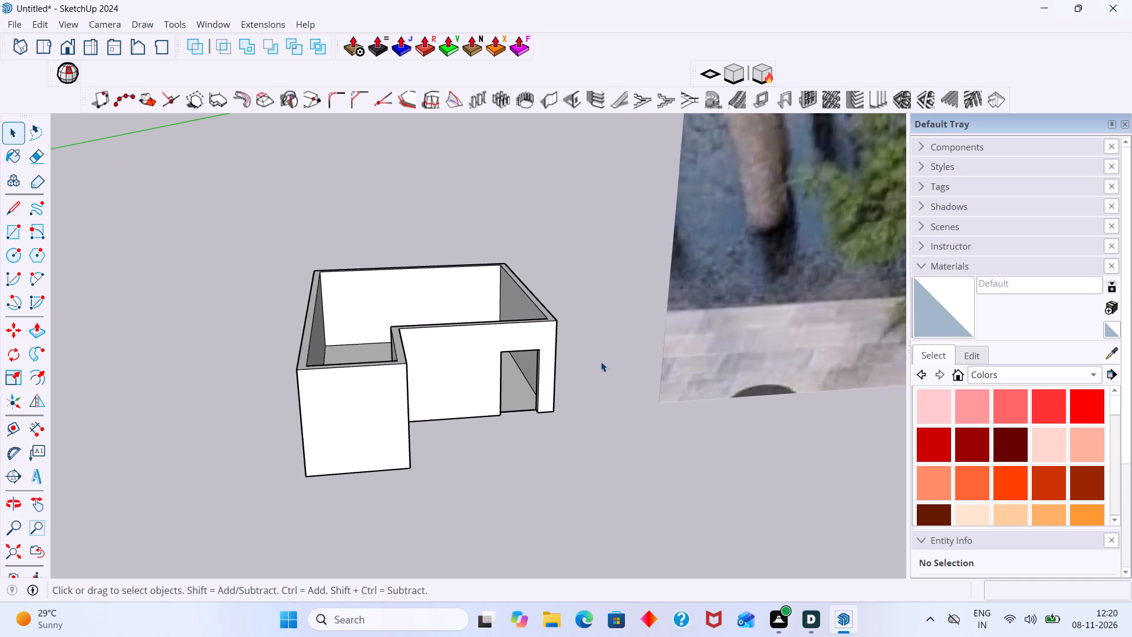
{"action": "middle_click_drag", "start_coordinate": [602, 359], "coordinate": [447, 326], "text": "shift"}
{"action": "scroll", "coordinate": [450, 318], "scroll_direction": "down", "scroll_amount": 13}
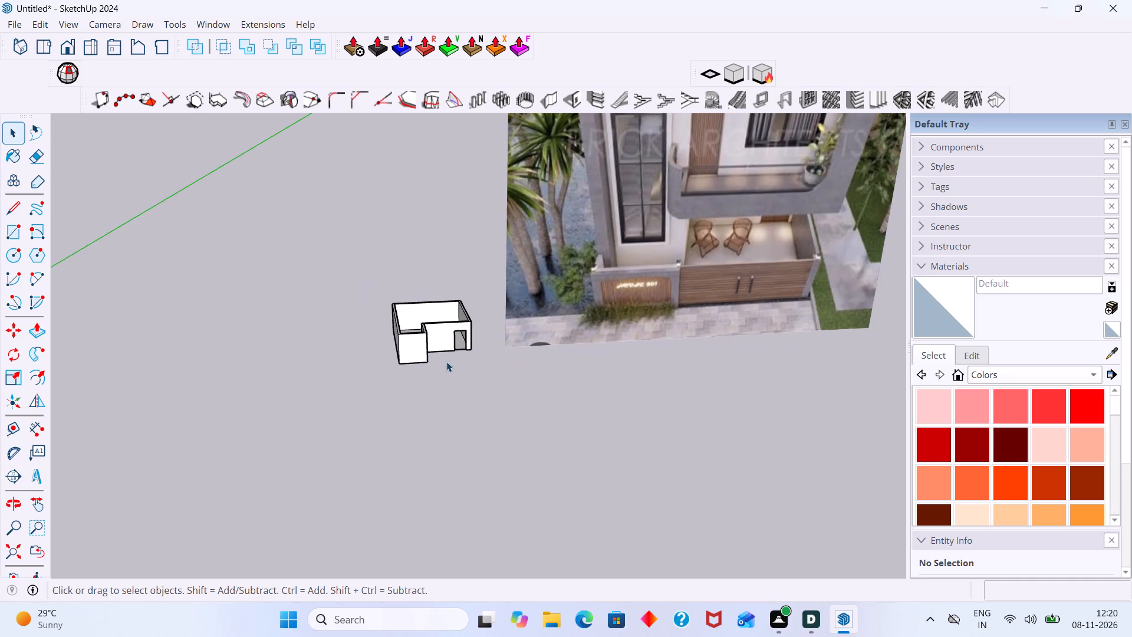
{"action": "middle_click_drag", "start_coordinate": [676, 252], "coordinate": [681, 385], "text": "shift"}
{"action": "middle_click_drag", "start_coordinate": [690, 357], "coordinate": [690, 359]}
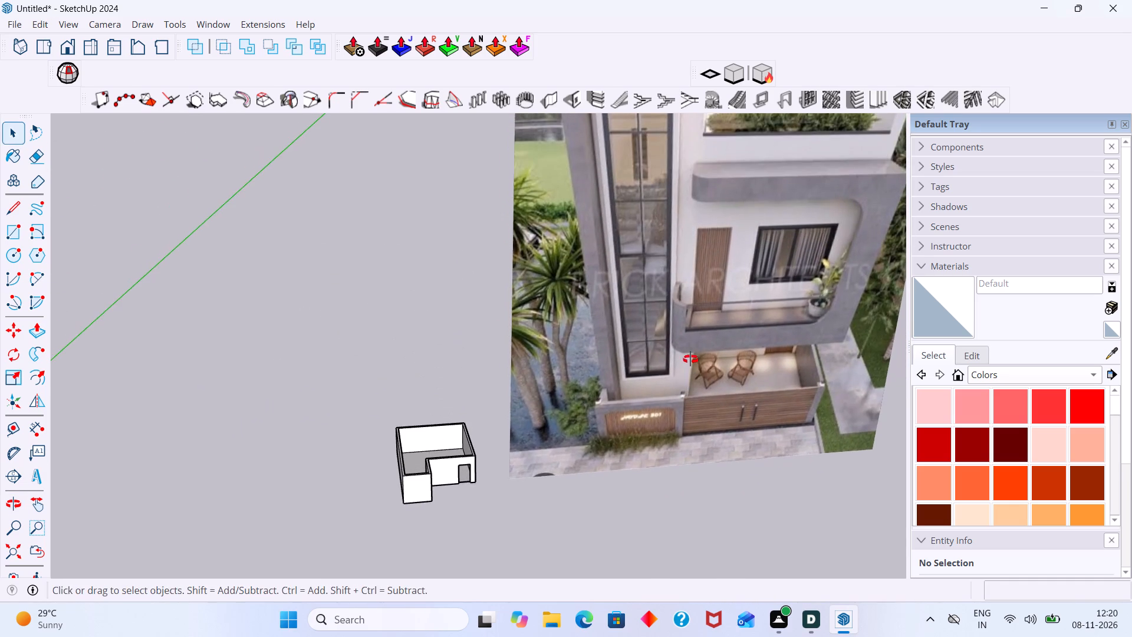
{"action": "middle_click_drag", "start_coordinate": [690, 359], "coordinate": [700, 402]}
{"action": "scroll", "coordinate": [698, 374], "scroll_direction": "down", "scroll_amount": 3}
{"action": "middle_click_drag", "start_coordinate": [696, 373], "coordinate": [578, 301]}
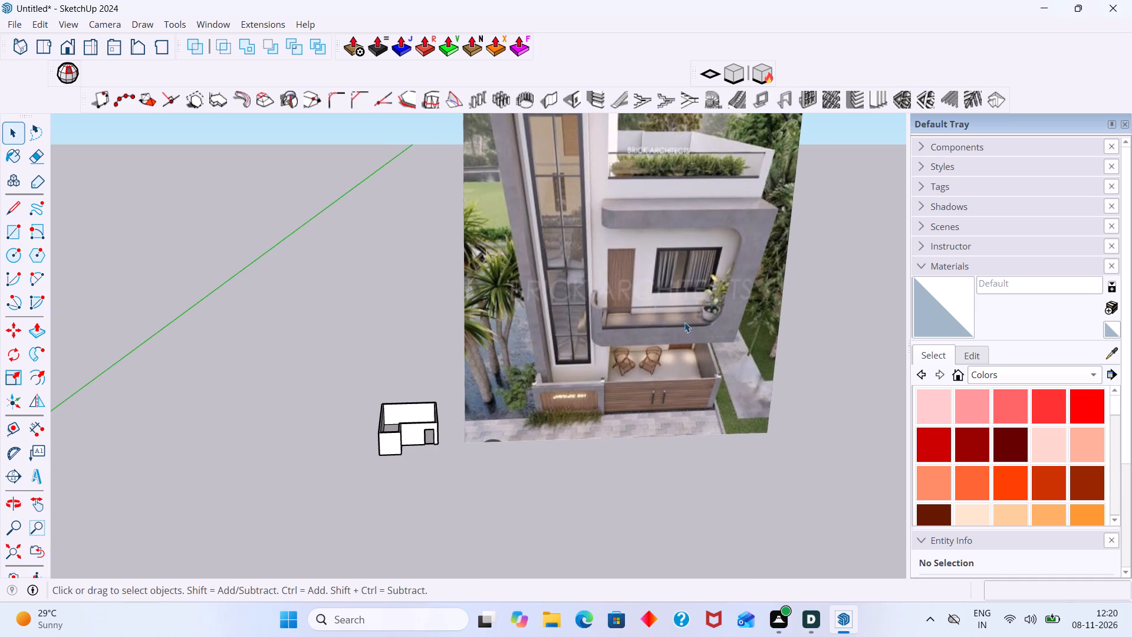
{"action": "middle_click_drag", "start_coordinate": [685, 326], "coordinate": [700, 326]}
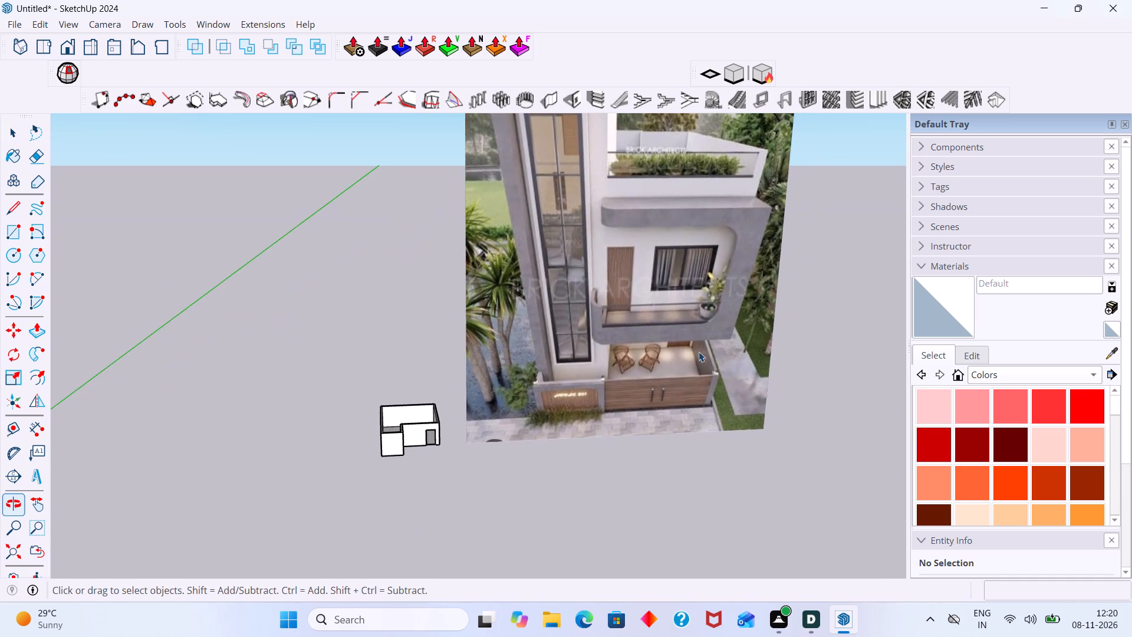
{"action": "scroll", "coordinate": [694, 367], "scroll_direction": "up", "scroll_amount": 1}
{"action": "middle_click_drag", "start_coordinate": [684, 354], "coordinate": [669, 244]}
{"action": "scroll", "coordinate": [642, 324], "scroll_direction": "up", "scroll_amount": 3}
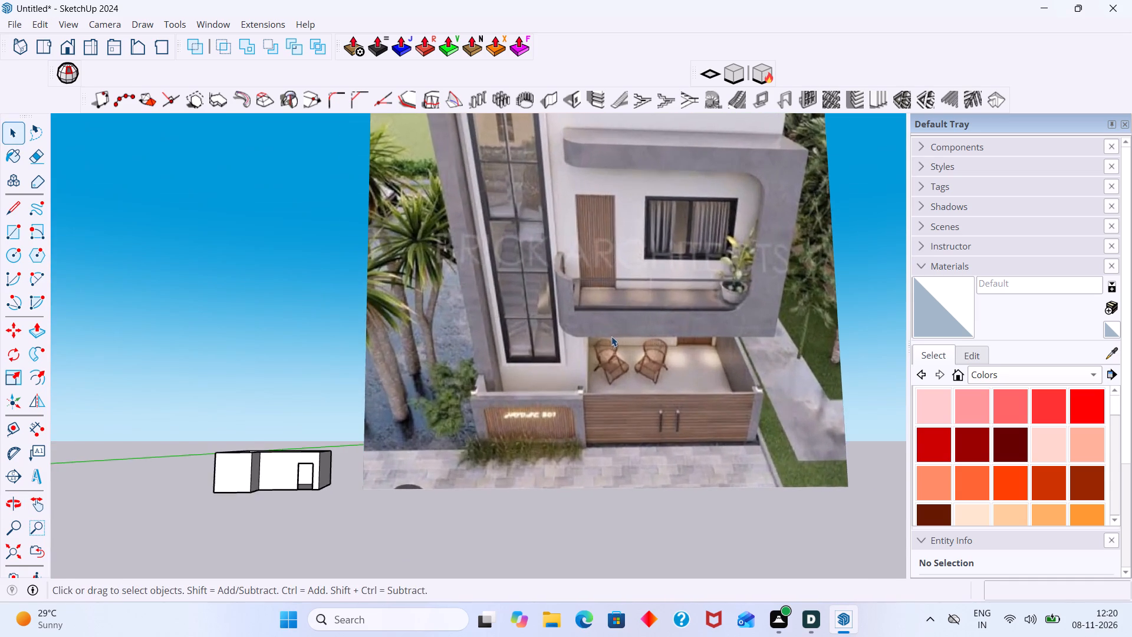
{"action": "scroll", "coordinate": [611, 336], "scroll_direction": "up", "scroll_amount": 2}
{"action": "middle_click_drag", "start_coordinate": [324, 448], "coordinate": [493, 340], "text": "shift"}
{"action": "middle_click_drag", "start_coordinate": [474, 377], "coordinate": [479, 457]}
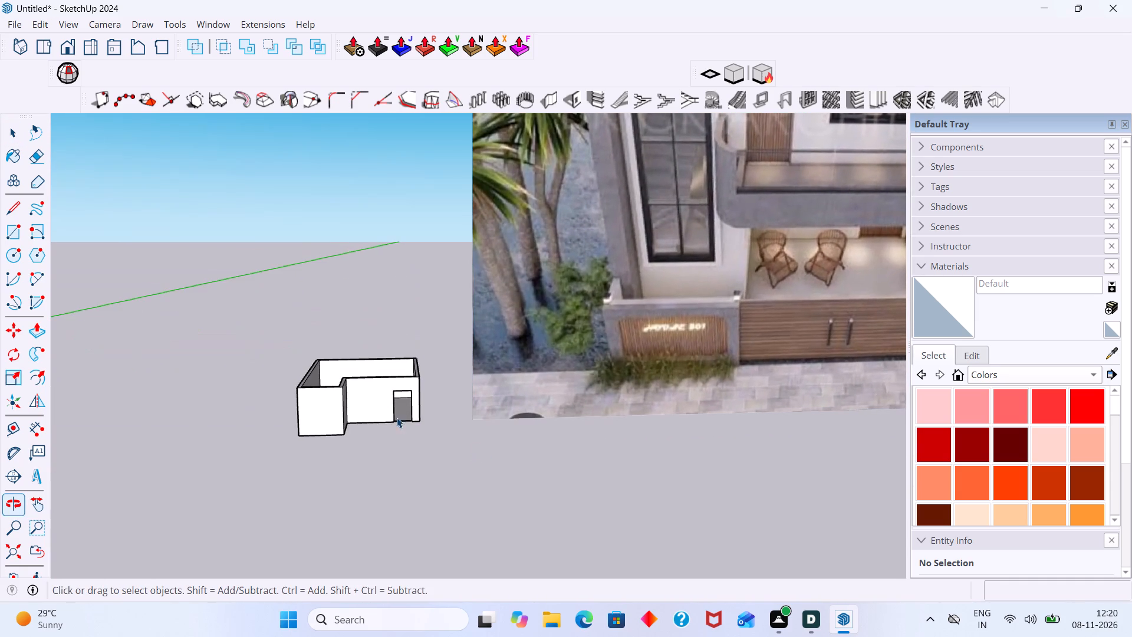
{"action": "scroll", "coordinate": [386, 414], "scroll_direction": "up", "scroll_amount": 6}
{"action": "middle_click_drag", "start_coordinate": [371, 398], "coordinate": [371, 427]}
{"action": "scroll", "coordinate": [368, 393], "scroll_direction": "up", "scroll_amount": 1}
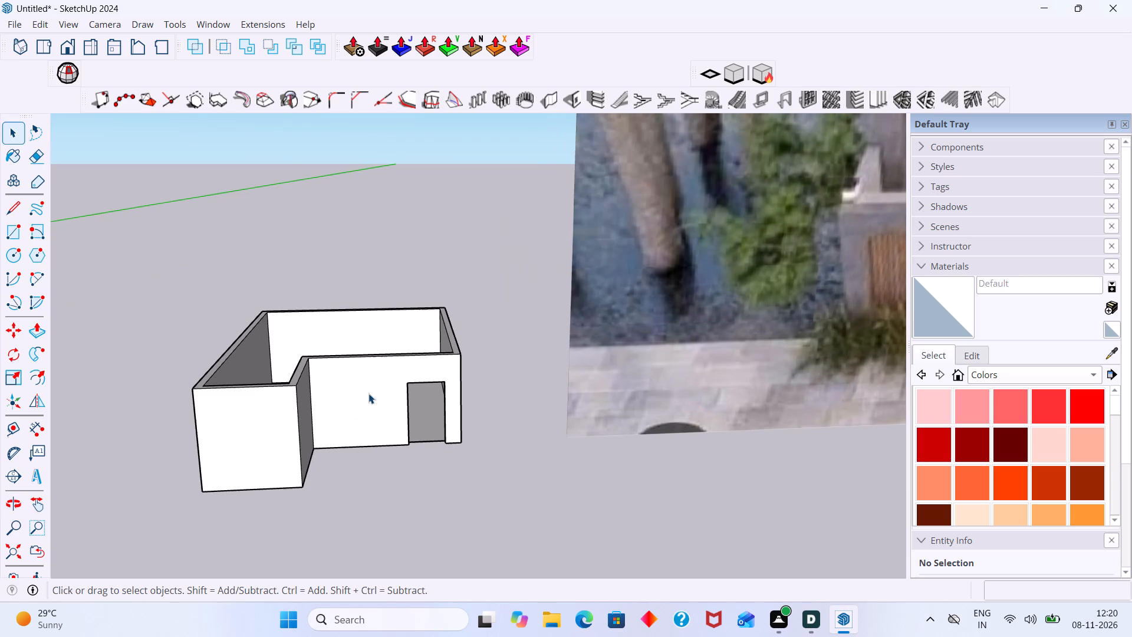
Place a vertical guide on the recessed front wall about 3' 11" from the door opening's edge, towards the inner corner.
{"action": "key", "text": "t"}
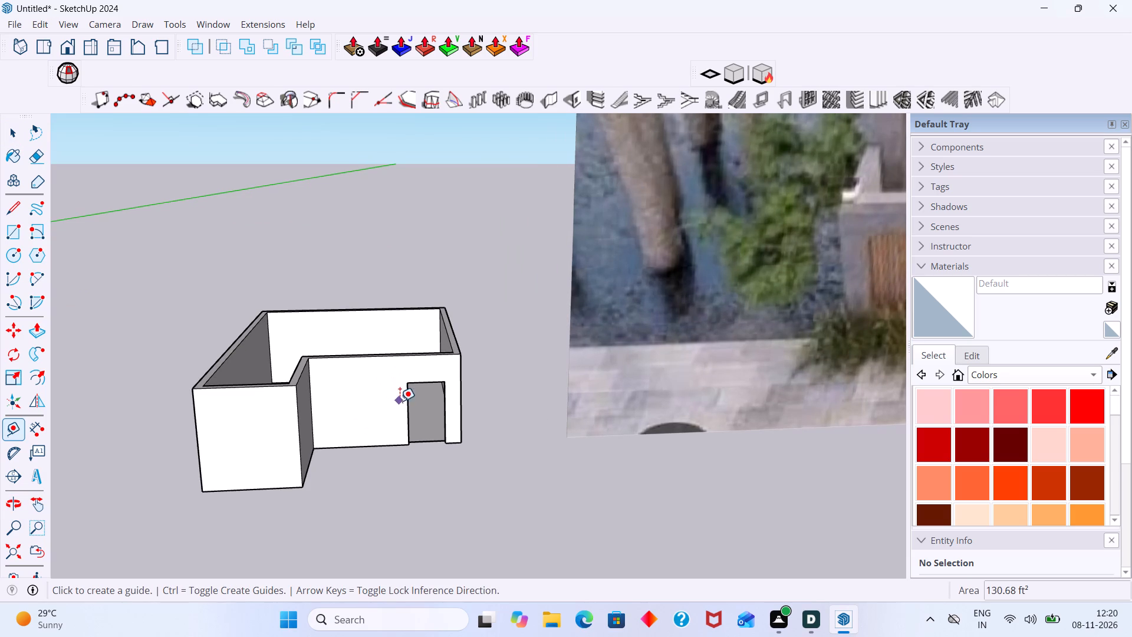
{"action": "scroll", "coordinate": [405, 401], "scroll_direction": "up", "scroll_amount": 5}
{"action": "left_click", "coordinate": [406, 401]}
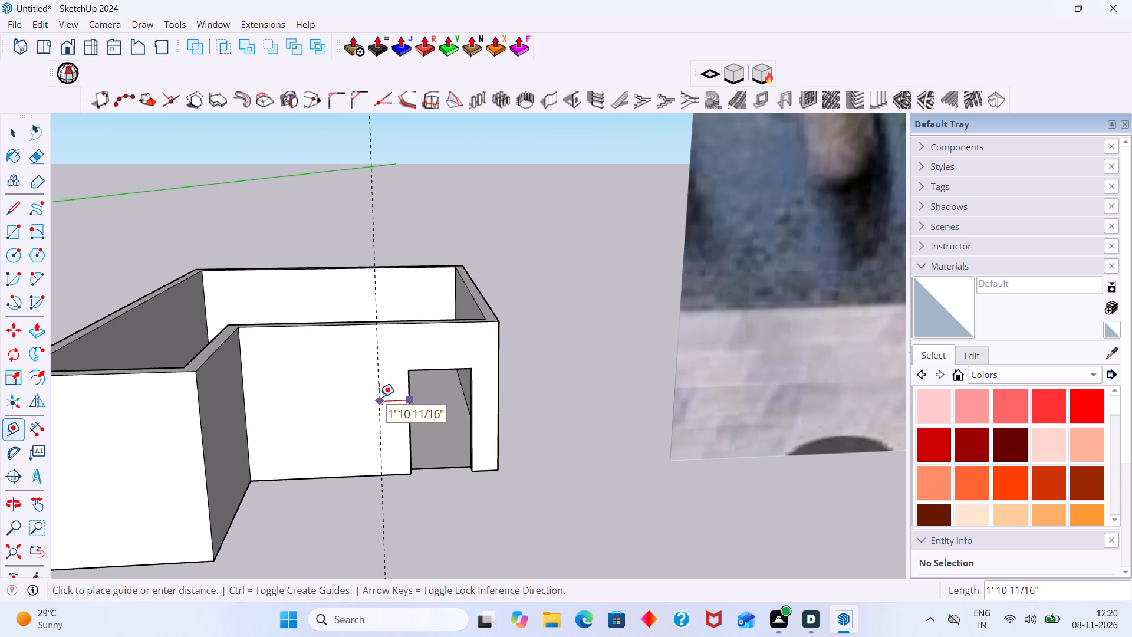
{"action": "left_click", "coordinate": [346, 392]}
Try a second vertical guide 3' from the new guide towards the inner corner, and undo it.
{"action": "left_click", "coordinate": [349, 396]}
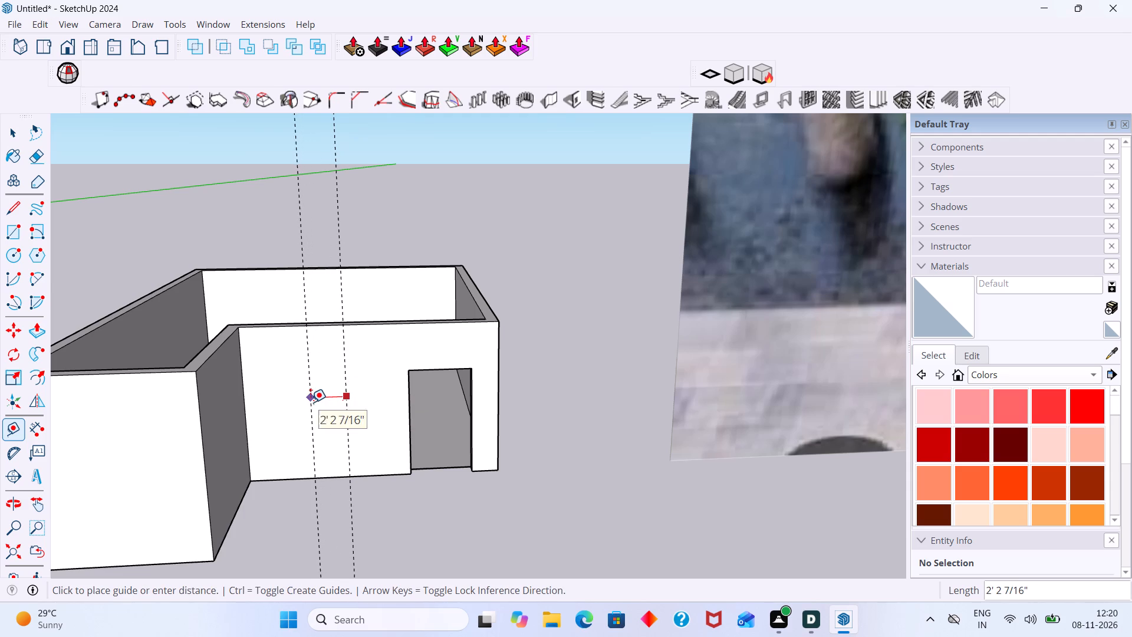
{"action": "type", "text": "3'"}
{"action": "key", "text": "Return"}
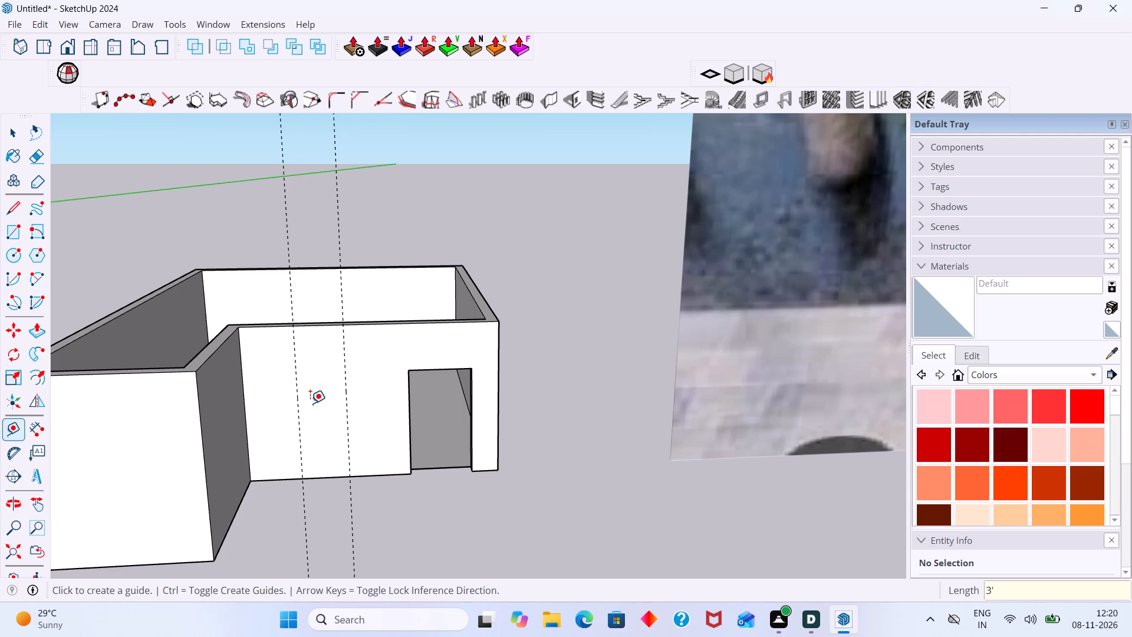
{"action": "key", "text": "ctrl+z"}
Place a second vertical guide 5' from the first guide, towards the recessed front wall's inner corner.
{"action": "left_click", "coordinate": [348, 392]}
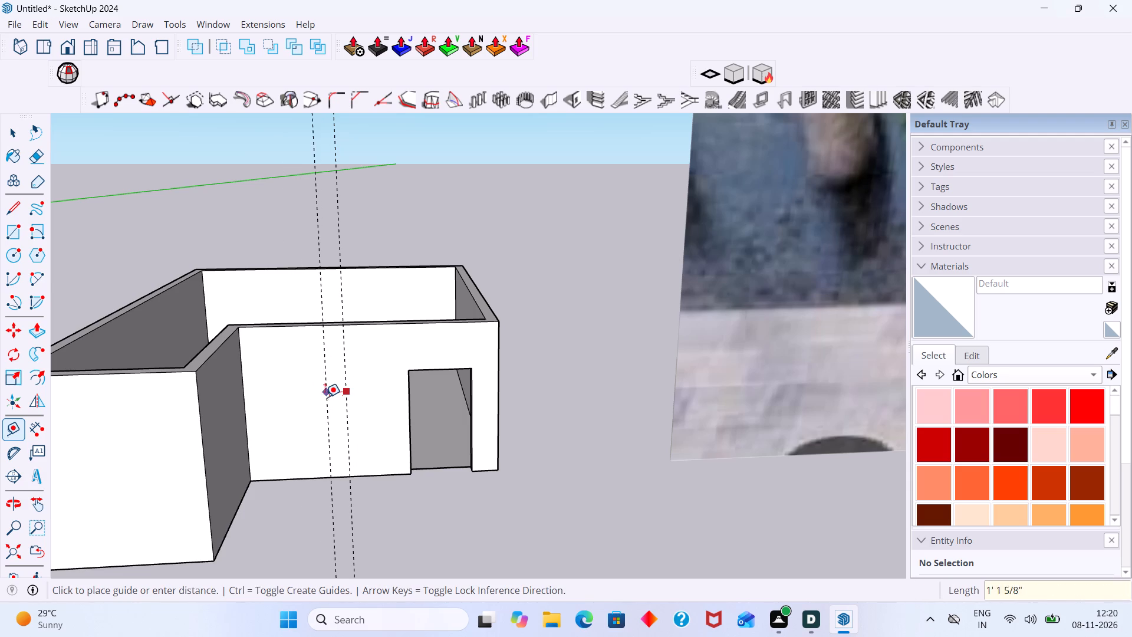
{"action": "type", "text": "5'"}
{"action": "key", "text": "Return"}
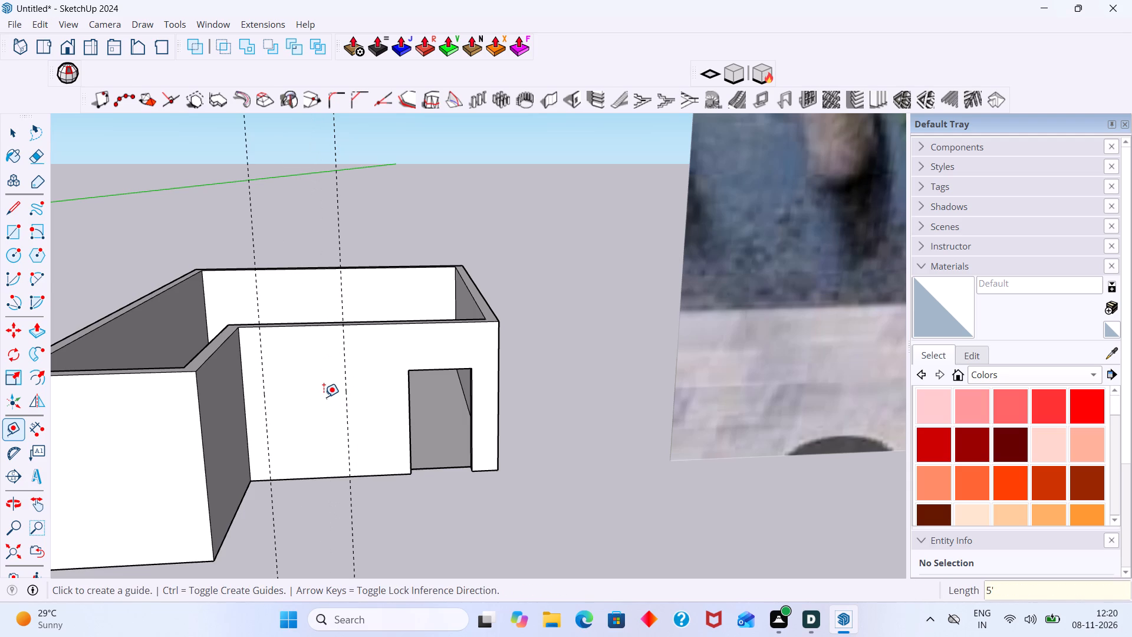
{"action": "key", "text": "space"}
Place a horizontal guide 3' below the recessed front wall's top edge, aligned with the top of the door opening.
{"action": "middle_click_drag", "start_coordinate": [299, 403], "coordinate": [360, 396]}
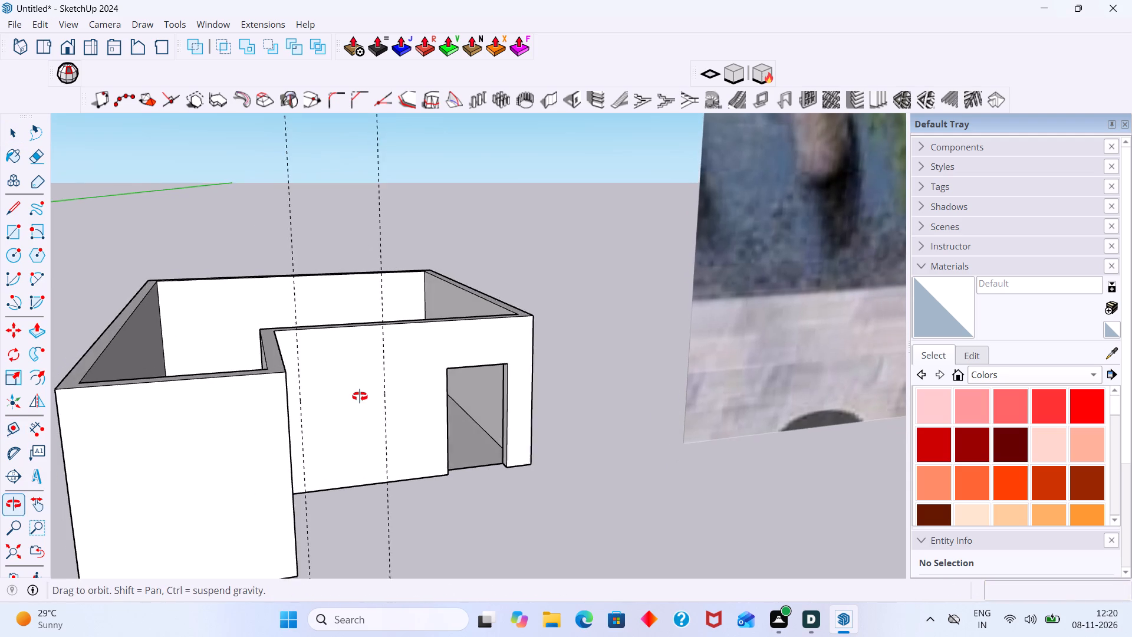
{"action": "middle_click_drag", "start_coordinate": [360, 396], "coordinate": [332, 400]}
{"action": "key", "text": "t"}
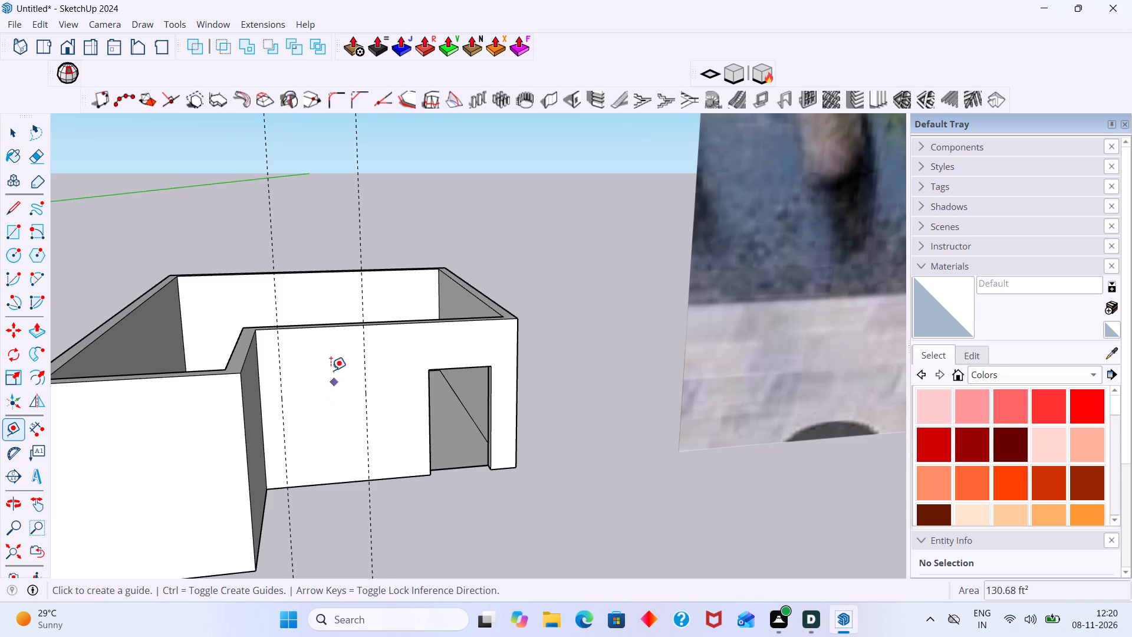
{"action": "scroll", "coordinate": [386, 350], "scroll_direction": "up", "scroll_amount": 5}
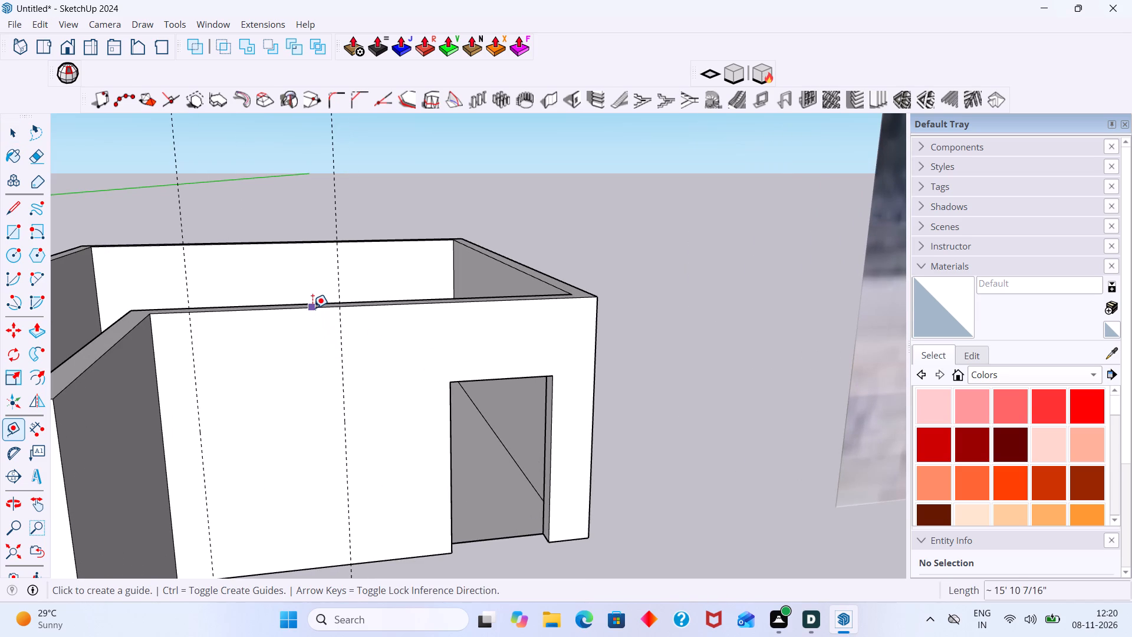
{"action": "left_click", "coordinate": [312, 307]}
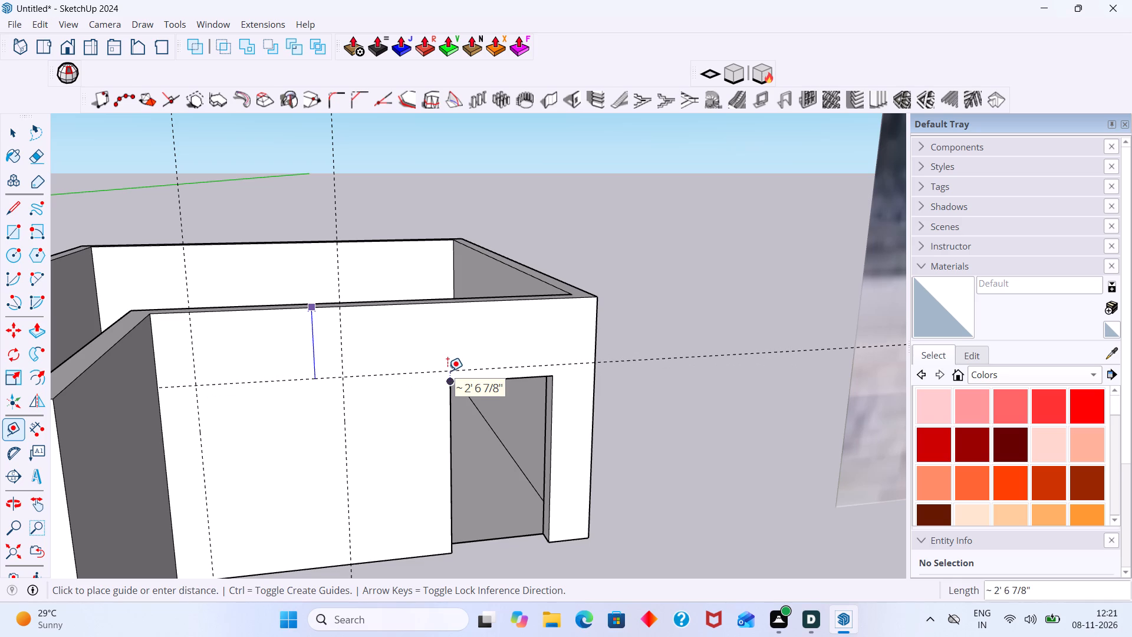
{"action": "left_click", "coordinate": [447, 378]}
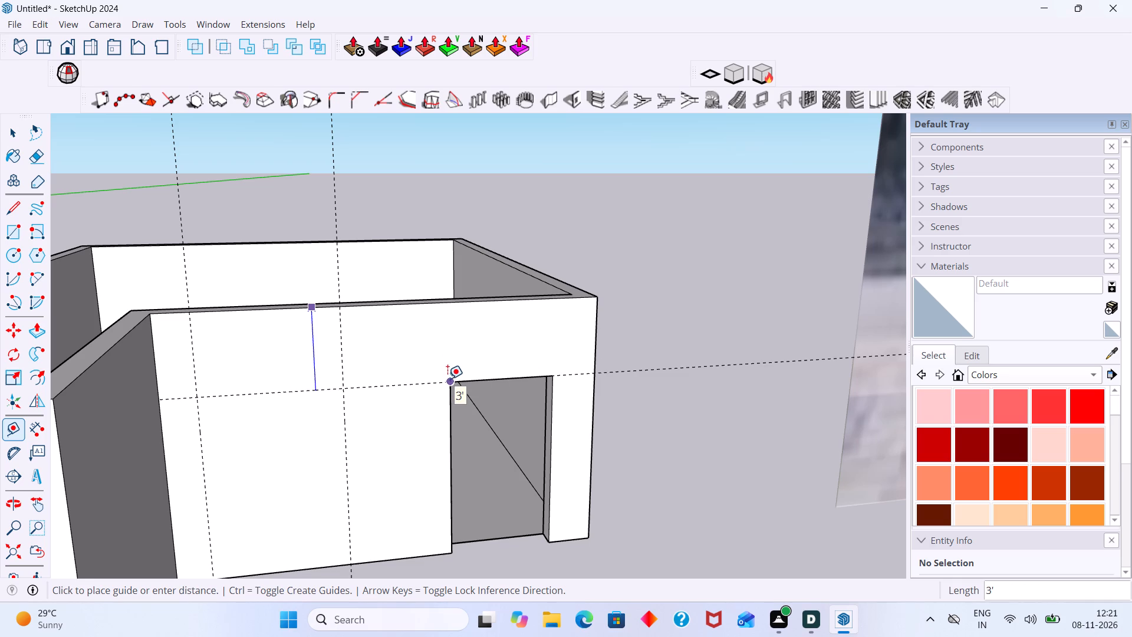
Place a second horizontal guide 3' above the base edge of the recessed front wall.
{"action": "left_click", "coordinate": [452, 554]}
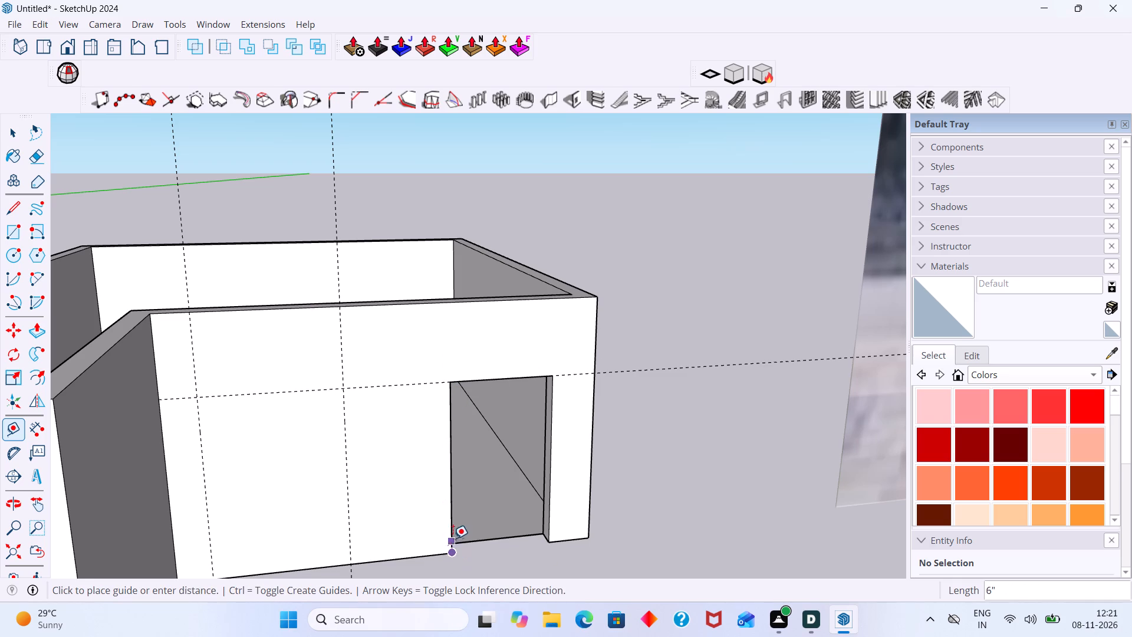
{"action": "key", "text": "Escape"}
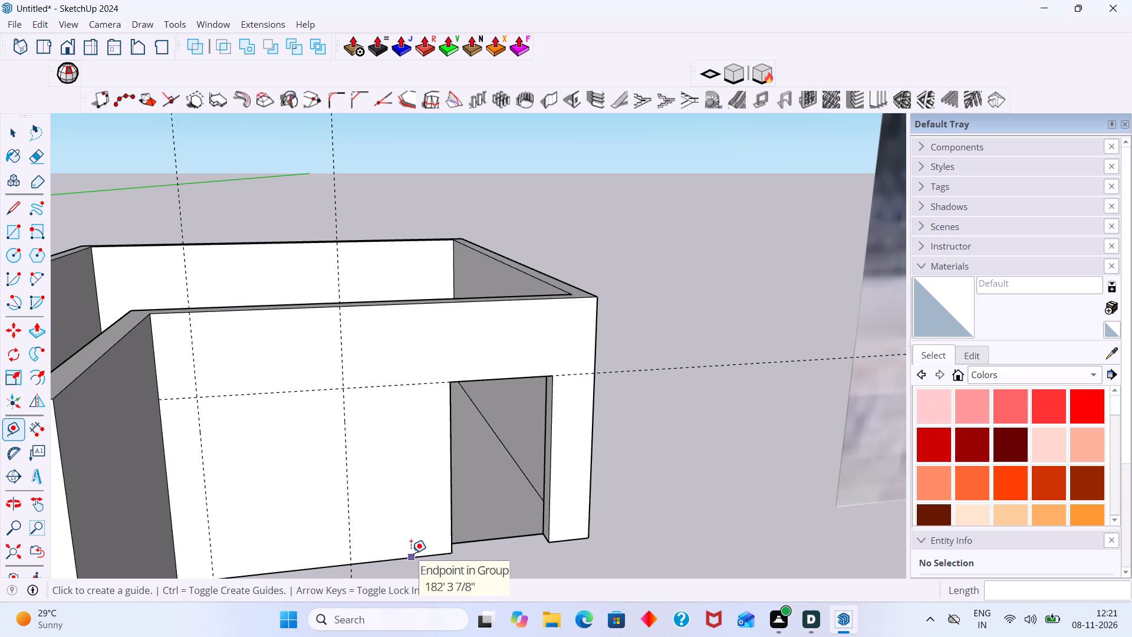
{"action": "left_click", "coordinate": [411, 553]}
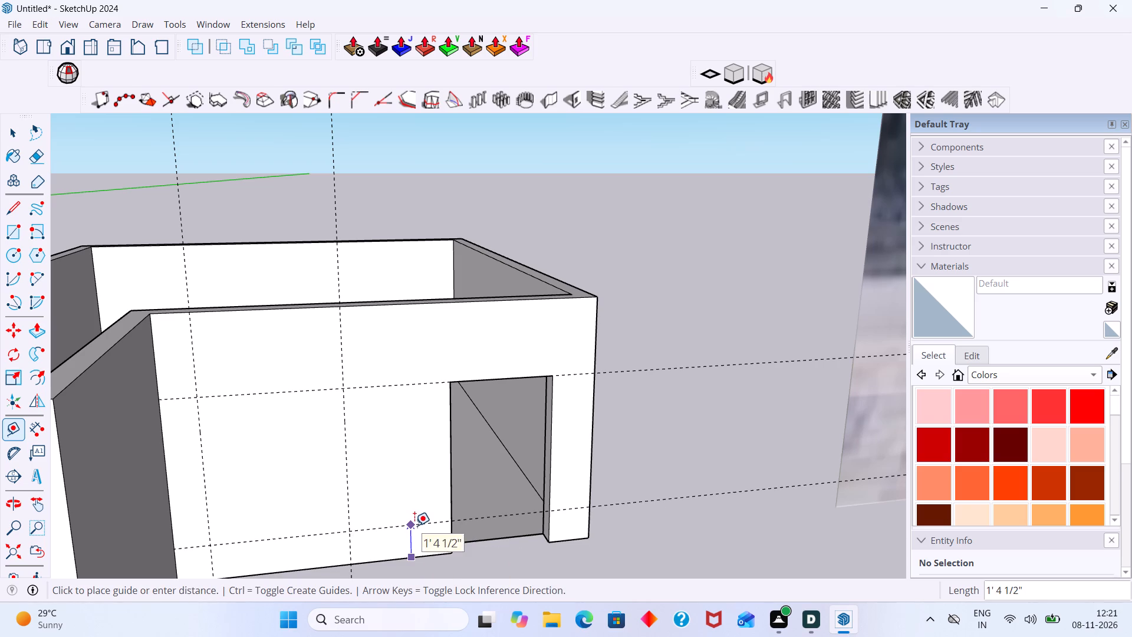
{"action": "key", "text": "3"}
{"action": "key", "text": "apostrophe"}
{"action": "key", "text": "Return"}
{"action": "key", "text": "space"}
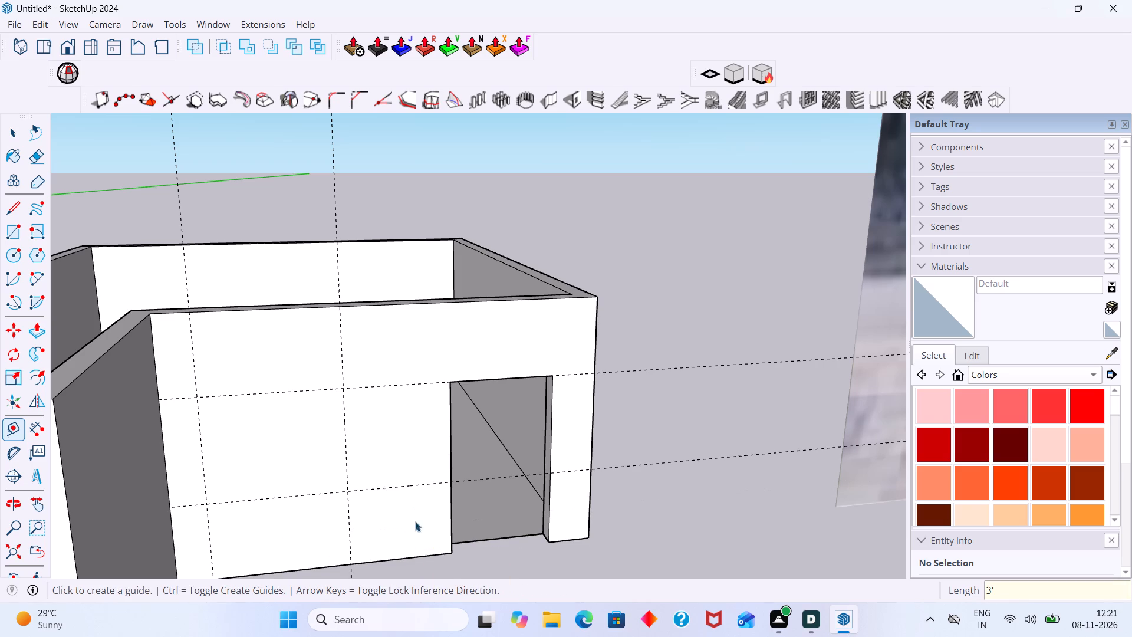
Cut a 4' wide, 3' high opening in the recessed front wall, from the vertical guide nearest the inner corner, beneath the upper horizontal guide.
{"action": "scroll", "coordinate": [459, 486], "scroll_direction": "down", "scroll_amount": 2}
{"action": "middle_click_drag", "start_coordinate": [459, 484], "coordinate": [435, 484]}
{"action": "scroll", "coordinate": [434, 485], "scroll_direction": "up", "scroll_amount": 1}
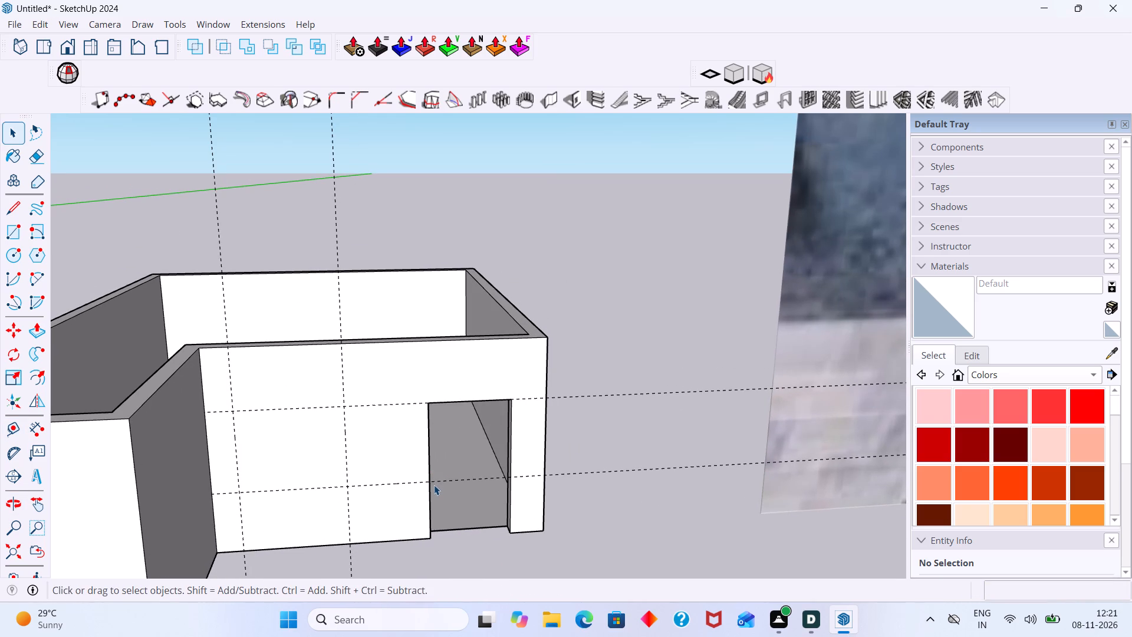
{"action": "middle_click_drag", "start_coordinate": [434, 485], "coordinate": [437, 505]}
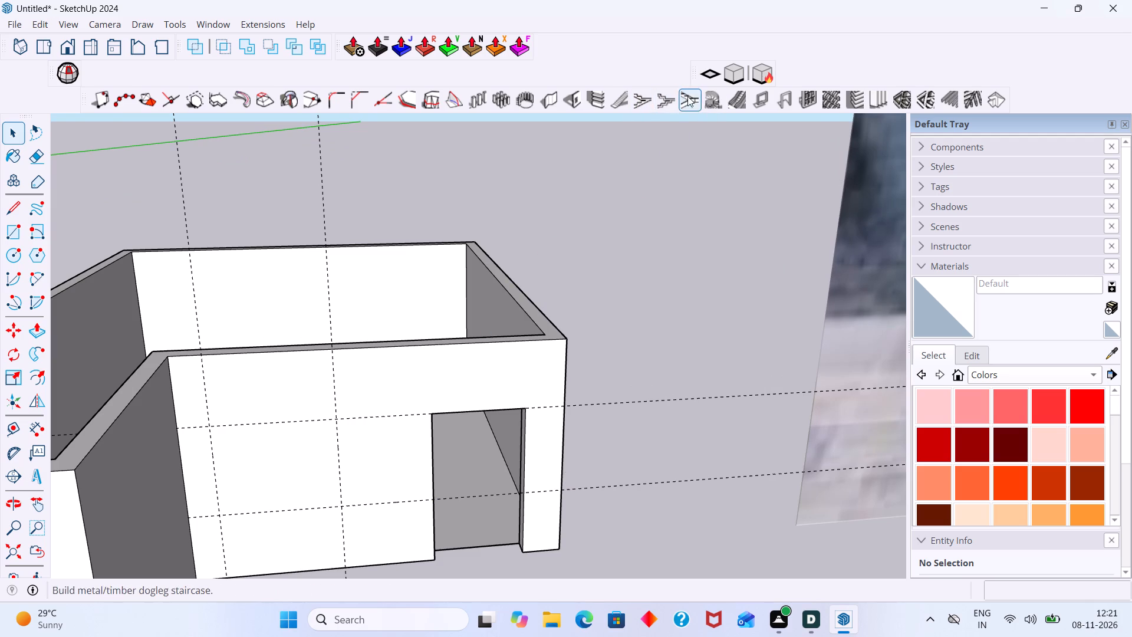
{"action": "left_click", "coordinate": [578, 103]}
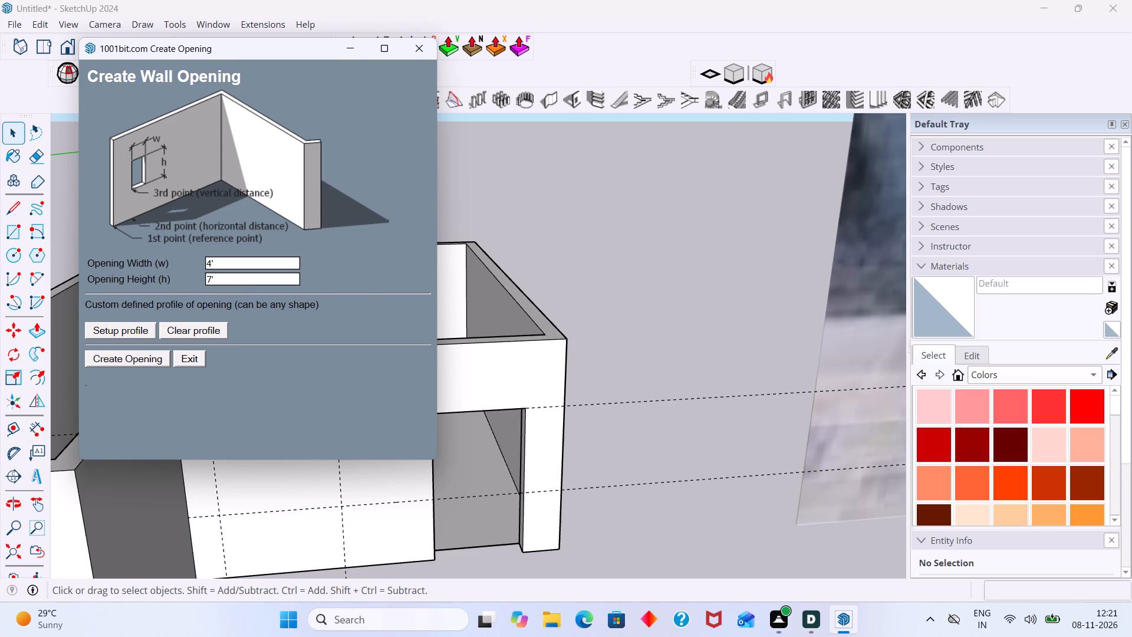
{"action": "left_click", "coordinate": [213, 280]}
{"action": "key", "text": "3"}
{"action": "key", "text": "apostrophe"}
{"action": "key", "text": "Return"}
{"action": "left_click", "coordinate": [150, 360]}
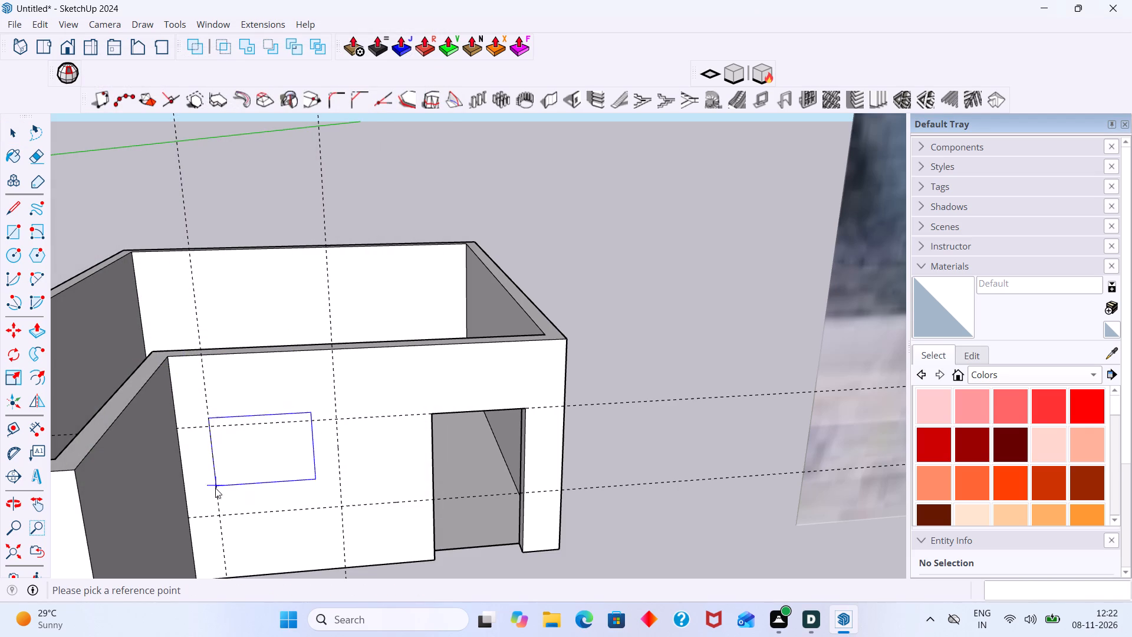
{"action": "middle_click_drag", "start_coordinate": [212, 492], "coordinate": [199, 474]}
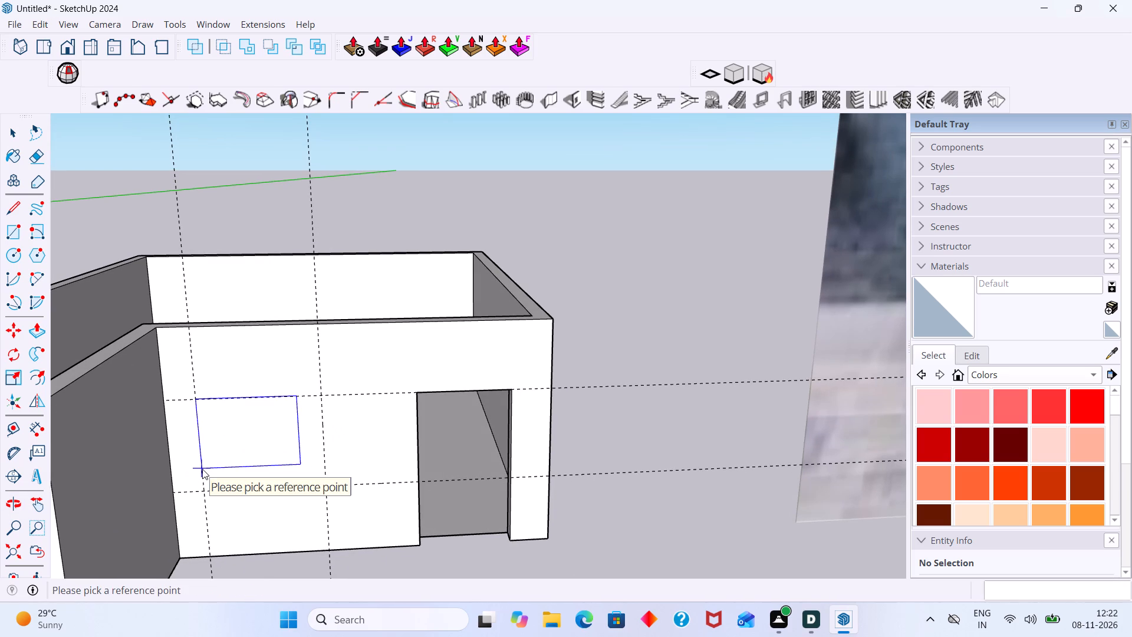
{"action": "left_click", "coordinate": [202, 469]}
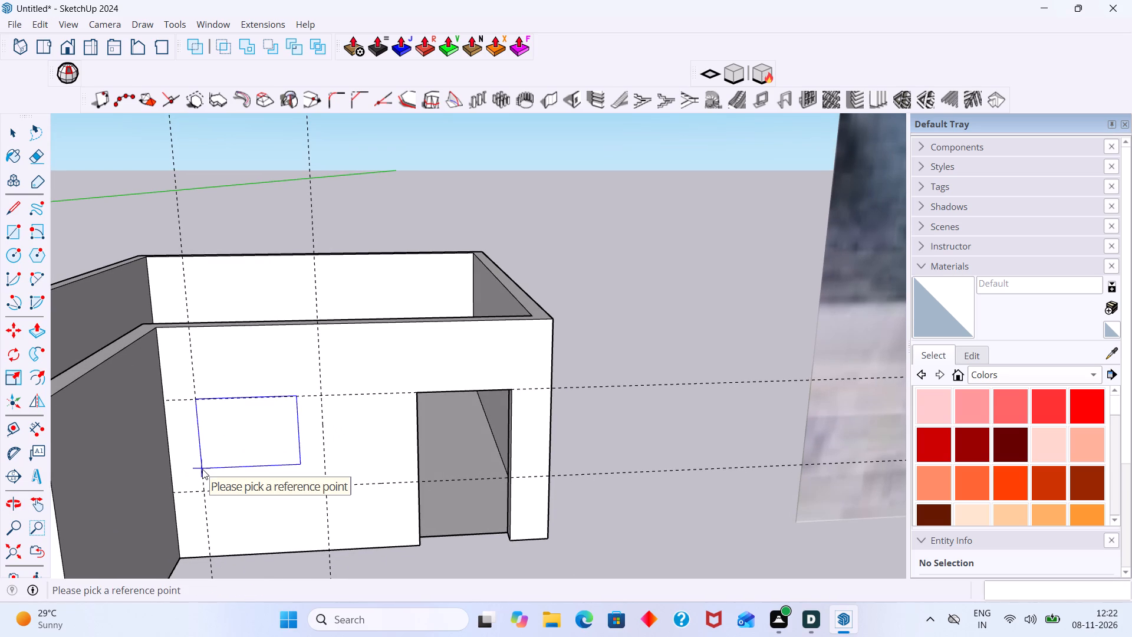
{"action": "left_click", "coordinate": [202, 469]}
{"action": "key", "text": "space"}
Offset the window opening's door-side jamb face 1' to the vertical guide nearer the door with Joint Push Pull.
{"action": "middle_click_drag", "start_coordinate": [251, 465], "coordinate": [294, 468]}
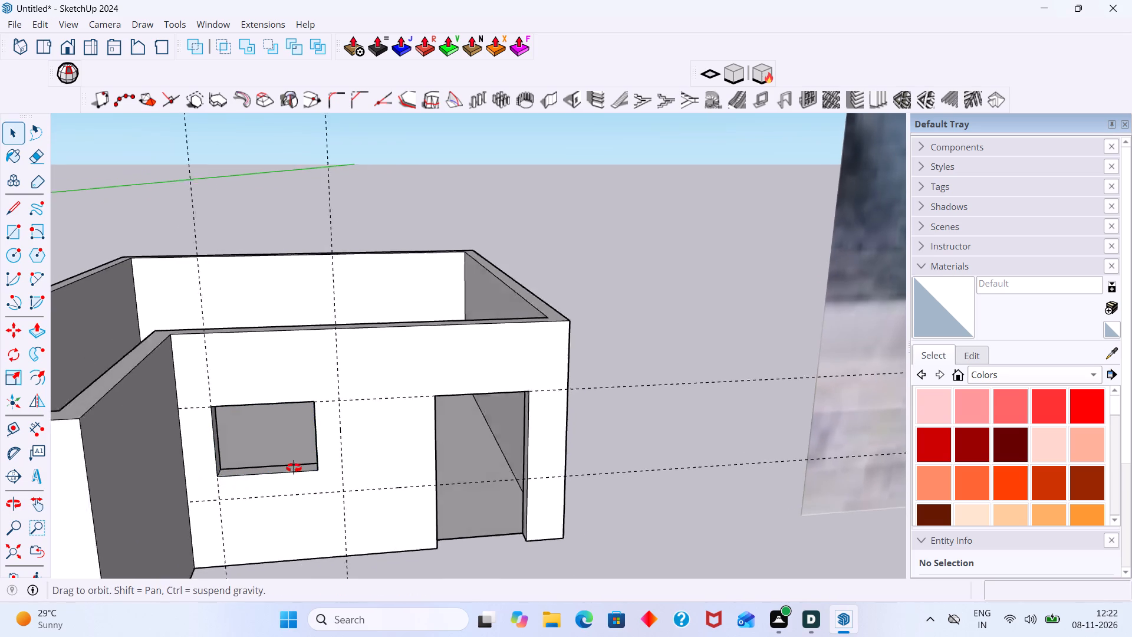
{"action": "middle_click_drag", "start_coordinate": [294, 468], "coordinate": [371, 468]}
{"action": "scroll", "coordinate": [413, 444], "scroll_direction": "up", "scroll_amount": 8}
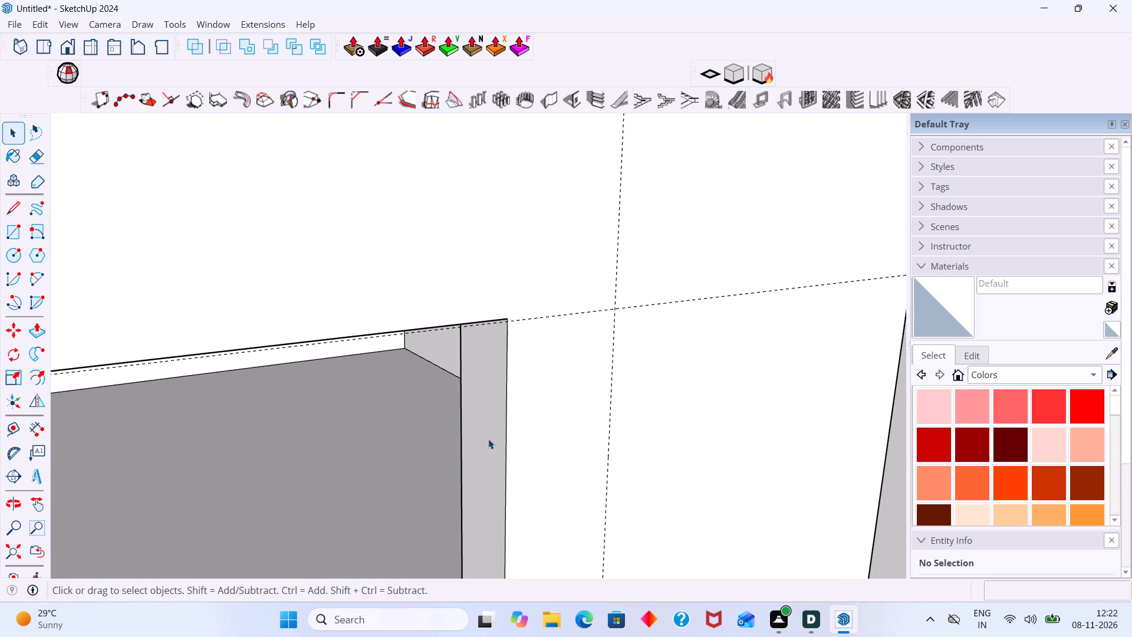
{"action": "scroll", "coordinate": [488, 439], "scroll_direction": "down", "scroll_amount": 4}
{"action": "middle_click_drag", "start_coordinate": [486, 439], "coordinate": [468, 434]}
{"action": "scroll", "coordinate": [469, 434], "scroll_direction": "down", "scroll_amount": 4}
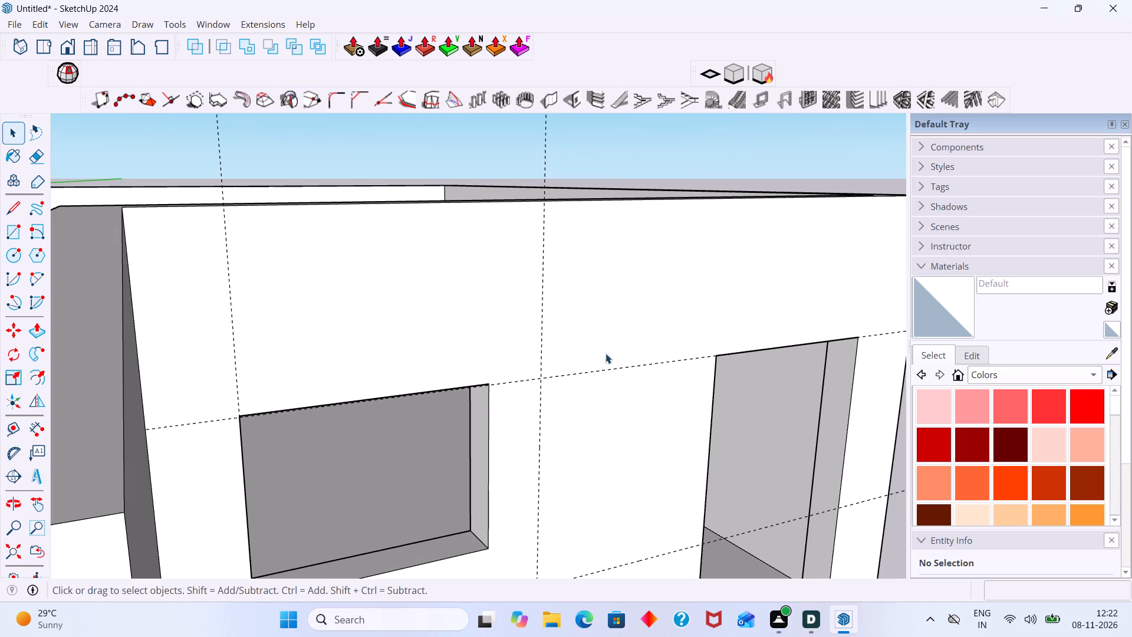
{"action": "left_click", "coordinate": [397, 51]}
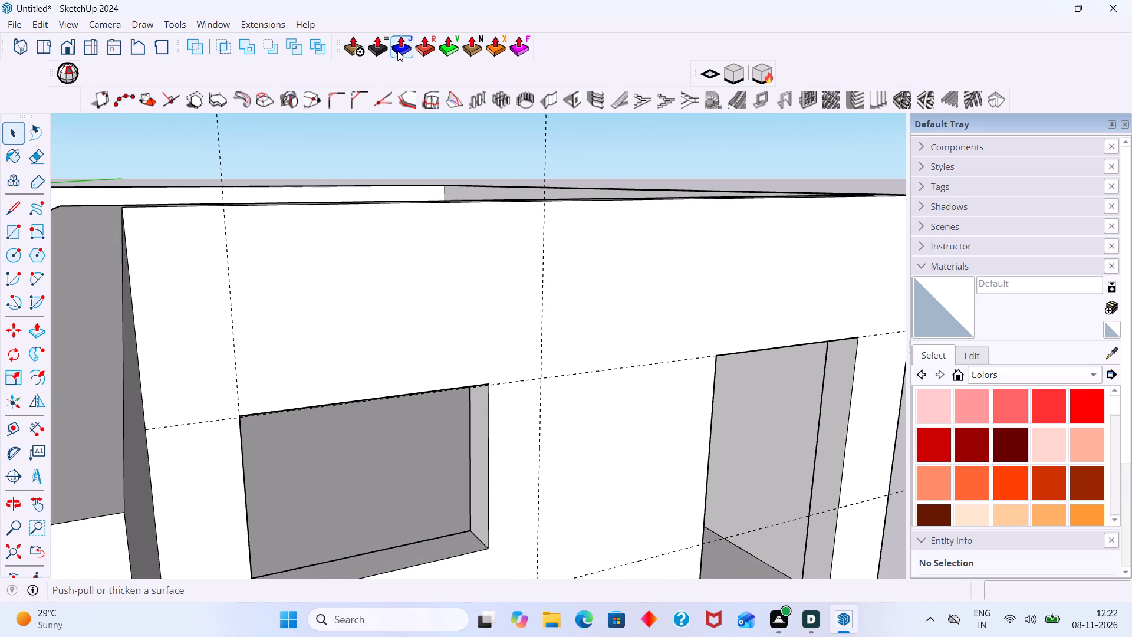
{"action": "left_click", "coordinate": [482, 438]}
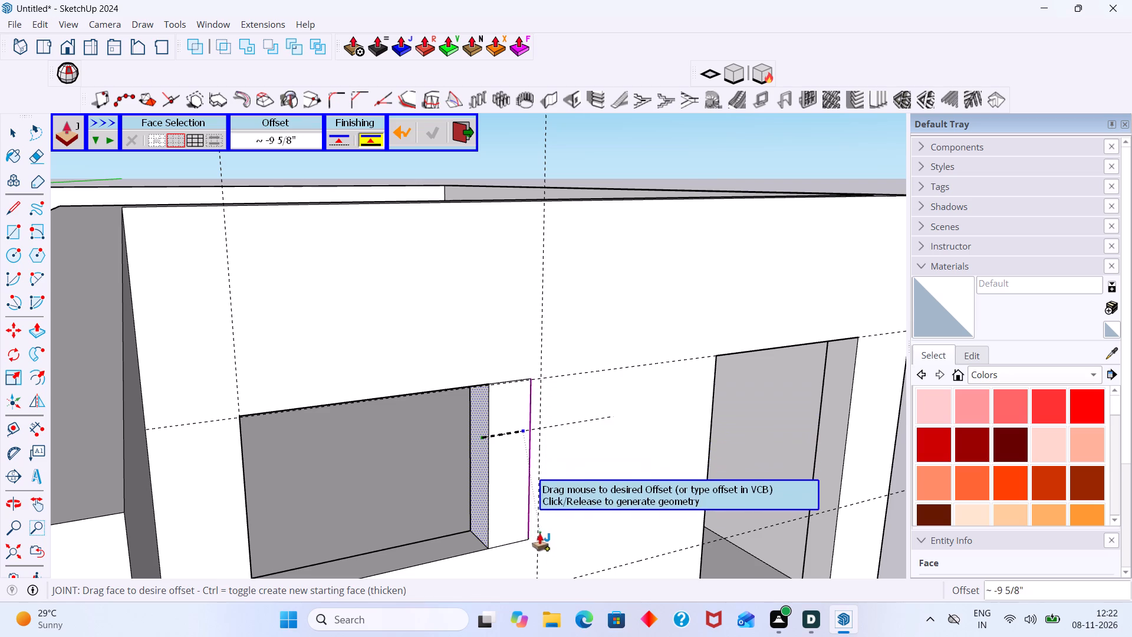
{"action": "double_click", "coordinate": [538, 376]}
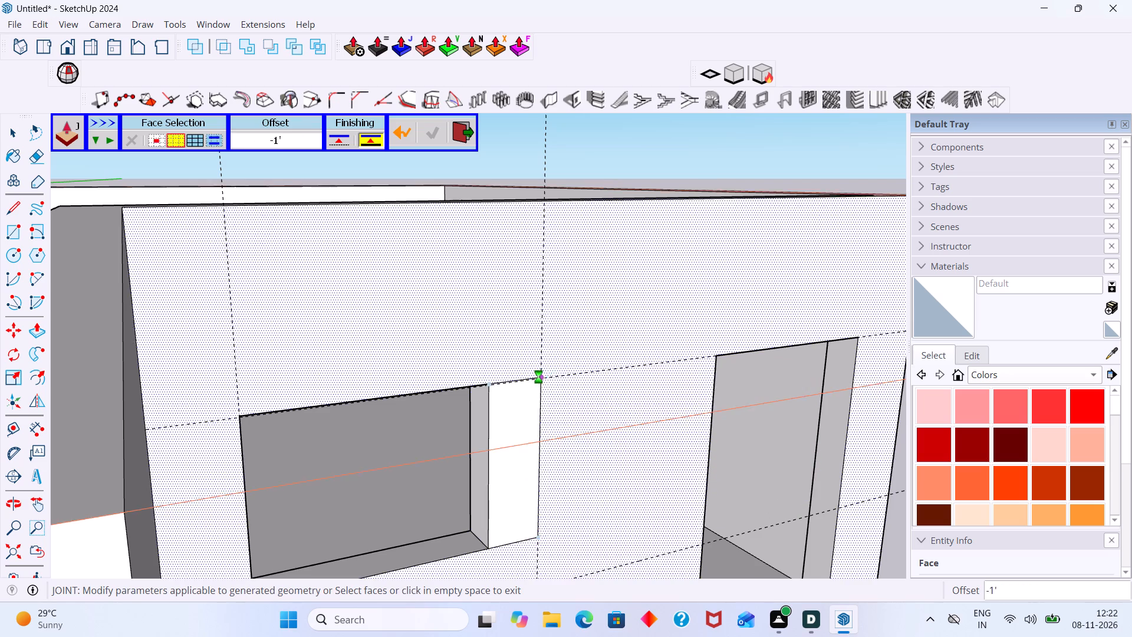
{"action": "left_click", "coordinate": [482, 459]}
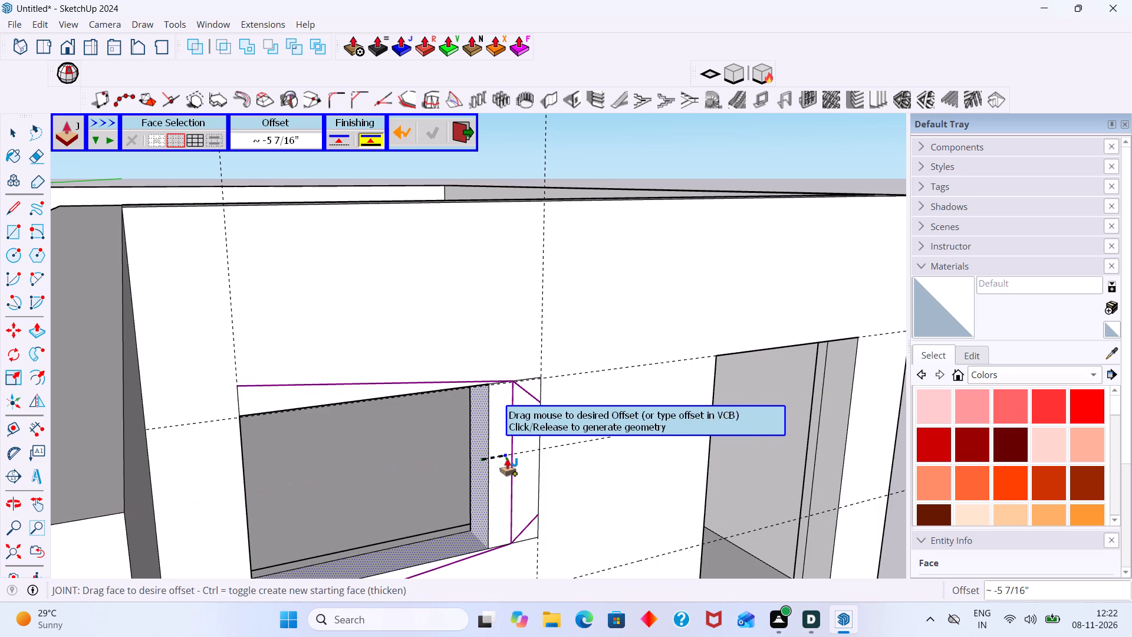
{"action": "key", "text": "Escape"}
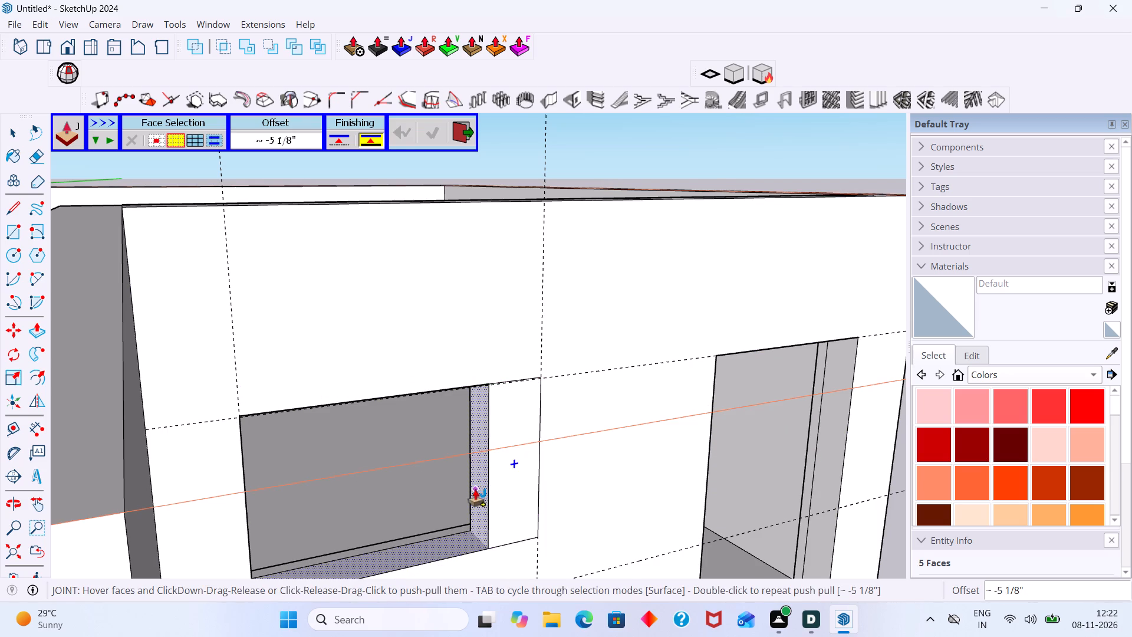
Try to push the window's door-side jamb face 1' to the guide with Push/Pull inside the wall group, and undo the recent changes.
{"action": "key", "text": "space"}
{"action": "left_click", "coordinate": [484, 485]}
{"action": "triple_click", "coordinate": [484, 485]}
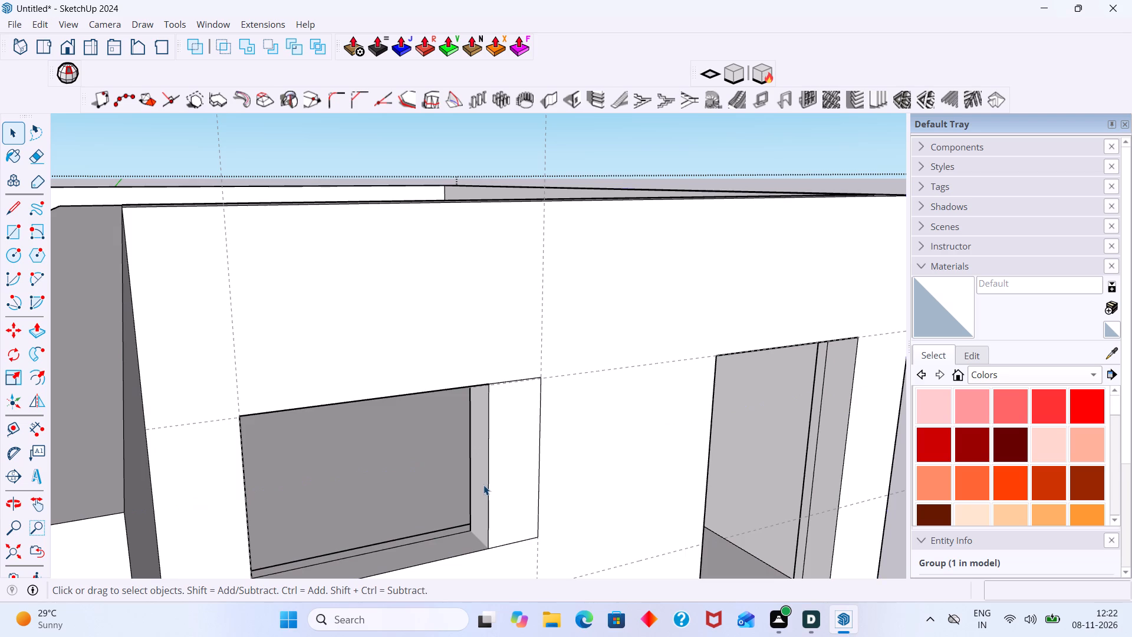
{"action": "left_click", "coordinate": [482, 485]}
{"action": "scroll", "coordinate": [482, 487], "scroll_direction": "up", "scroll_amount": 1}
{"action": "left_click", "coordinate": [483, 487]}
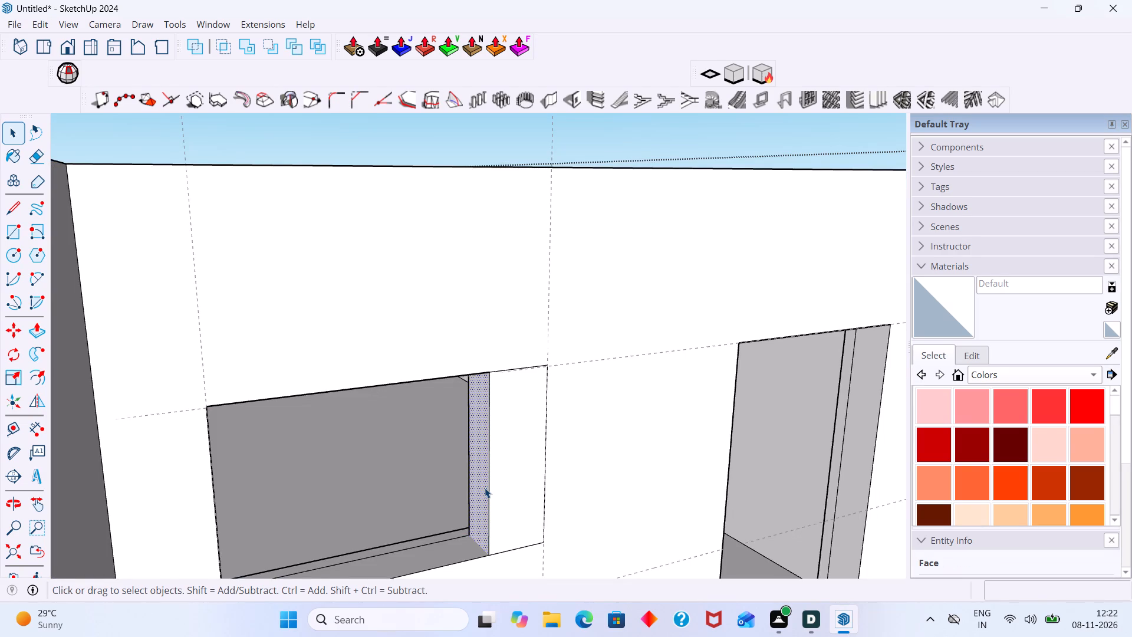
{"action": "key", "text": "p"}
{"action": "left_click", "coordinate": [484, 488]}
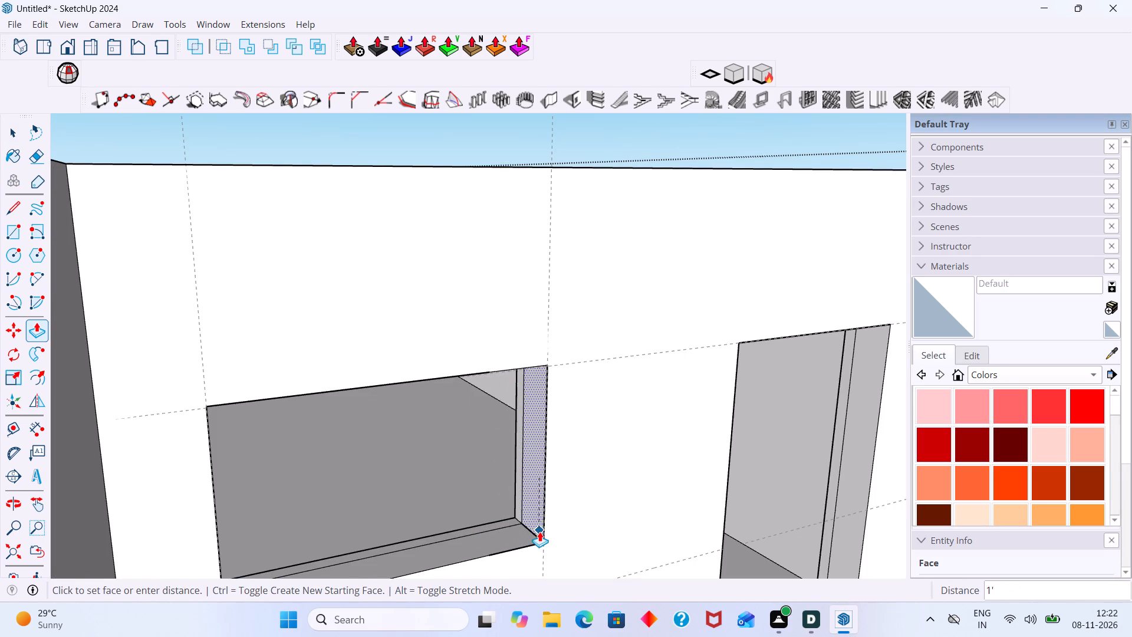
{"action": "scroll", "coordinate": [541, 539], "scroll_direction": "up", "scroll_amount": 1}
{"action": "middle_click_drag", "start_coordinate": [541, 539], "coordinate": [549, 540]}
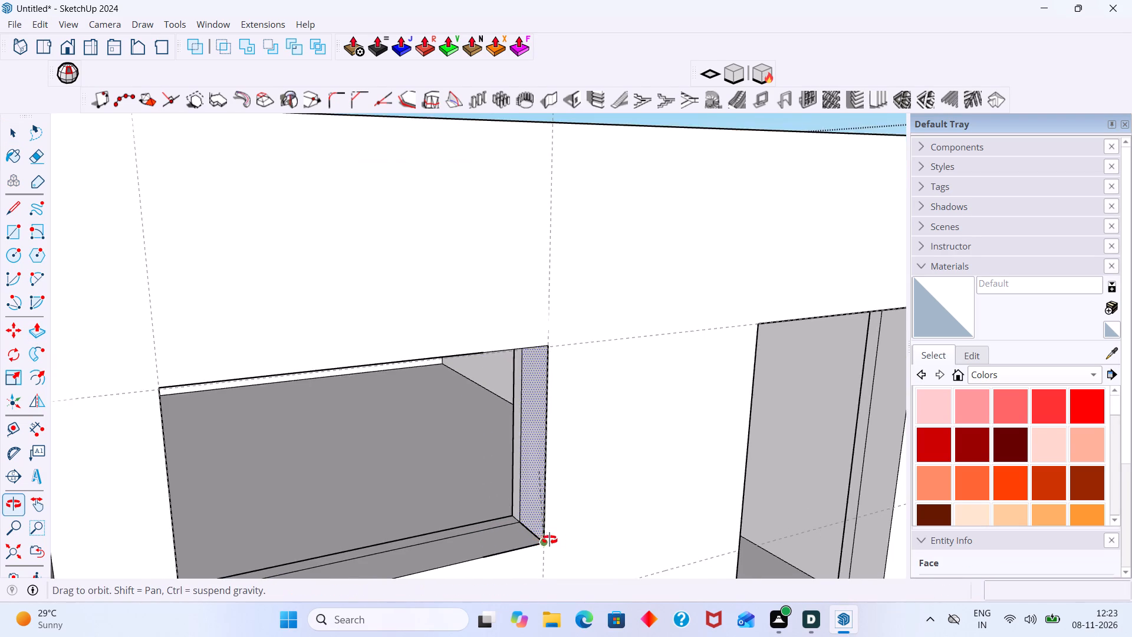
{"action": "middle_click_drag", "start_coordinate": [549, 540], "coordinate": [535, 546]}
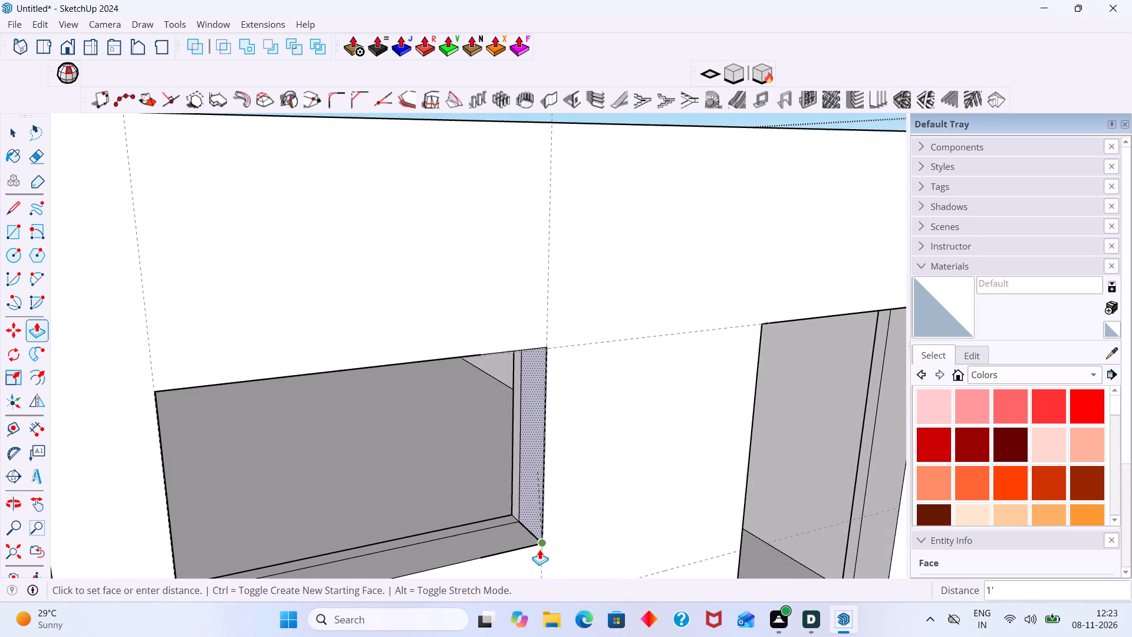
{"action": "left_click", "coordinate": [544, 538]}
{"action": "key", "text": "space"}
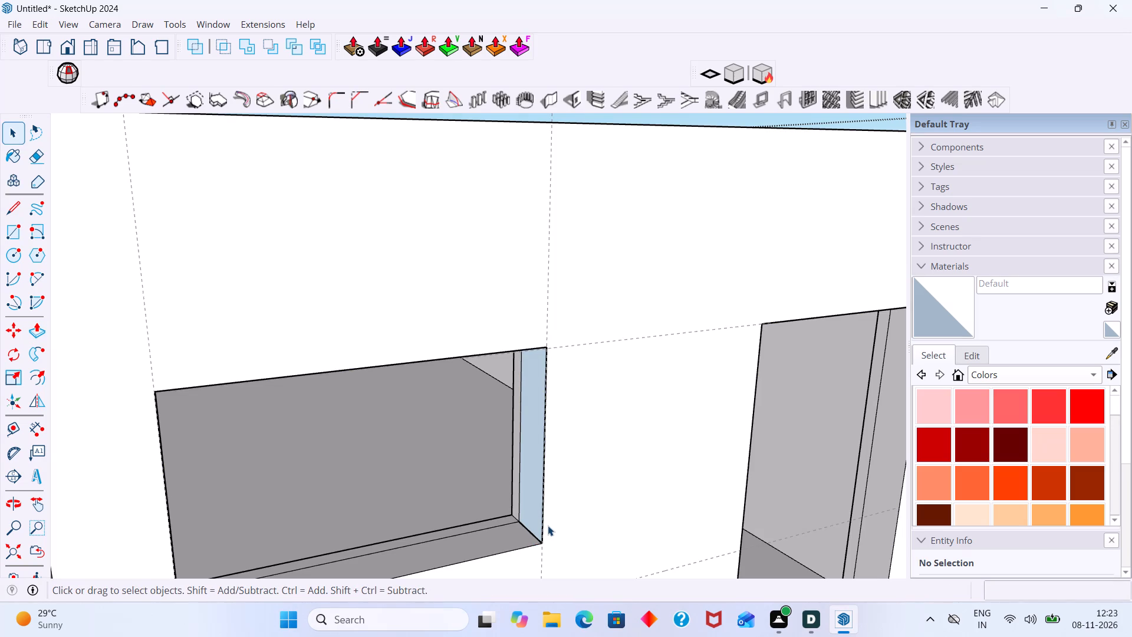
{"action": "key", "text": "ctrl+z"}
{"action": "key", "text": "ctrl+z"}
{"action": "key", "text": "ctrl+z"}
Push/Pull the window's door-side jamb face 1' inside the wall group, widening the opening to the vertical guide nearer the door.
{"action": "scroll", "coordinate": [531, 522], "scroll_direction": "down", "scroll_amount": 3}
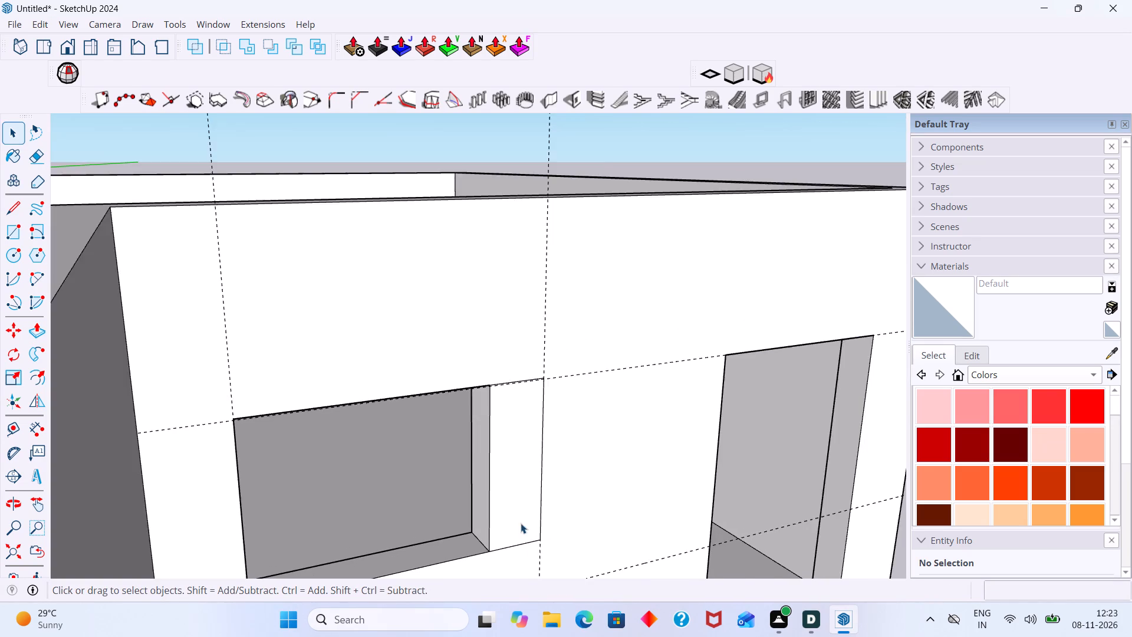
{"action": "scroll", "coordinate": [521, 523], "scroll_direction": "down", "scroll_amount": 1}
{"action": "scroll", "coordinate": [508, 513], "scroll_direction": "up", "scroll_amount": 1}
{"action": "scroll", "coordinate": [506, 503], "scroll_direction": "down", "scroll_amount": 3}
{"action": "scroll", "coordinate": [495, 501], "scroll_direction": "up", "scroll_amount": 8}
{"action": "left_click", "coordinate": [499, 491]}
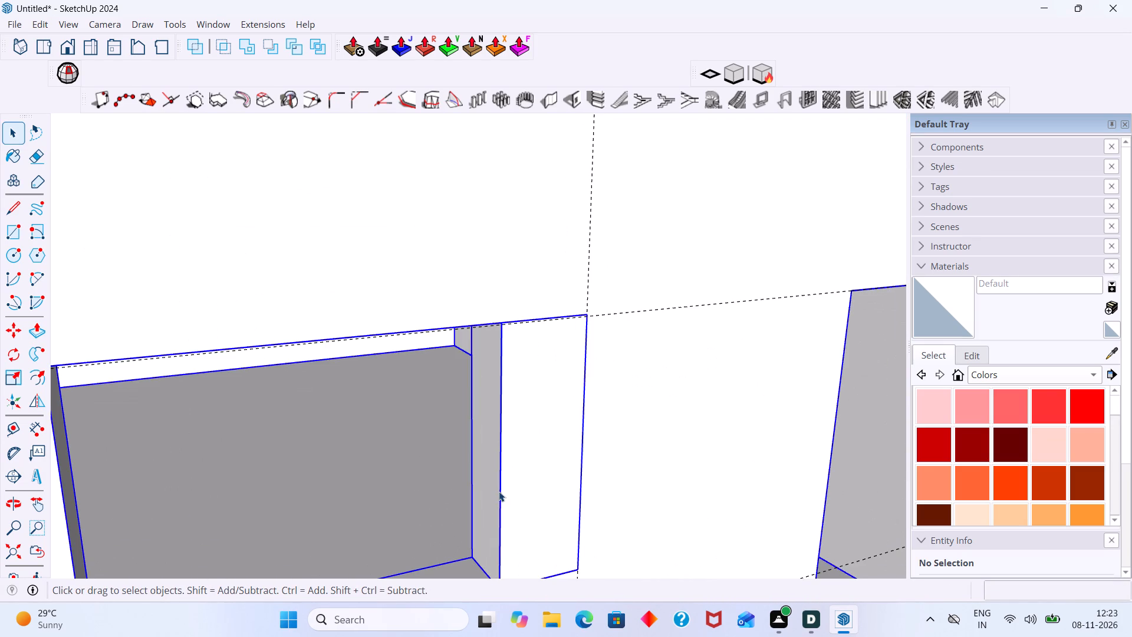
{"action": "double_click", "coordinate": [499, 491]}
{"action": "left_click", "coordinate": [491, 490]}
{"action": "key", "text": "p"}
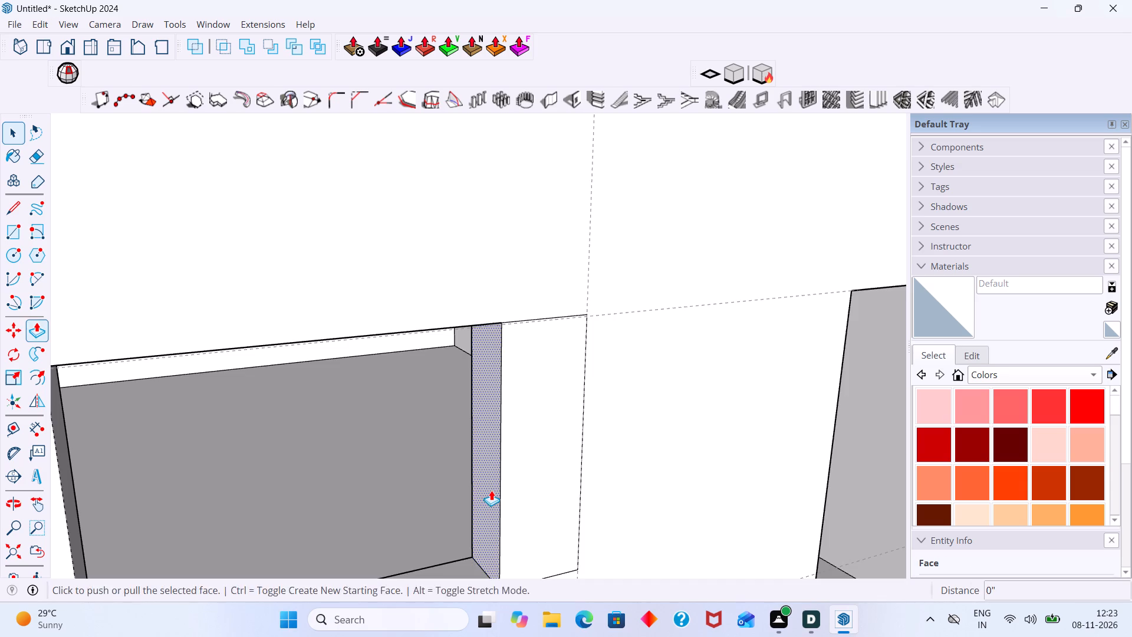
{"action": "left_click", "coordinate": [491, 490]}
{"action": "left_click", "coordinate": [575, 566]}
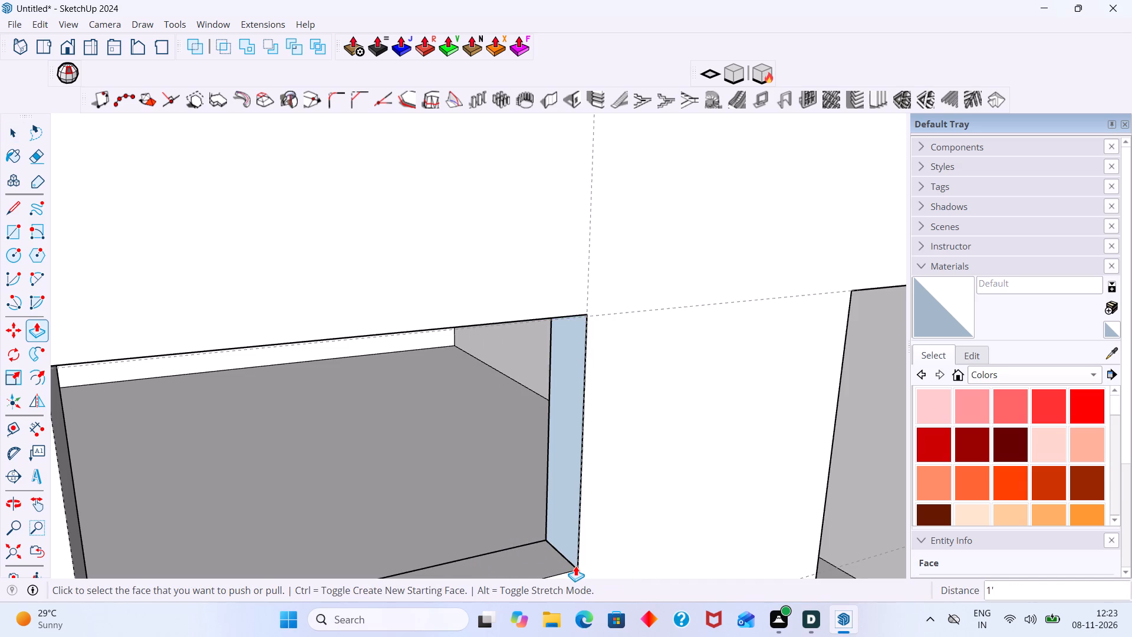
{"action": "key", "text": "space"}
Reverse the blue back face on the window opening's door-side jamb and leave the wall group.
{"action": "scroll", "coordinate": [580, 542], "scroll_direction": "down", "scroll_amount": 2}
{"action": "middle_click_drag", "start_coordinate": [584, 537], "coordinate": [643, 533]}
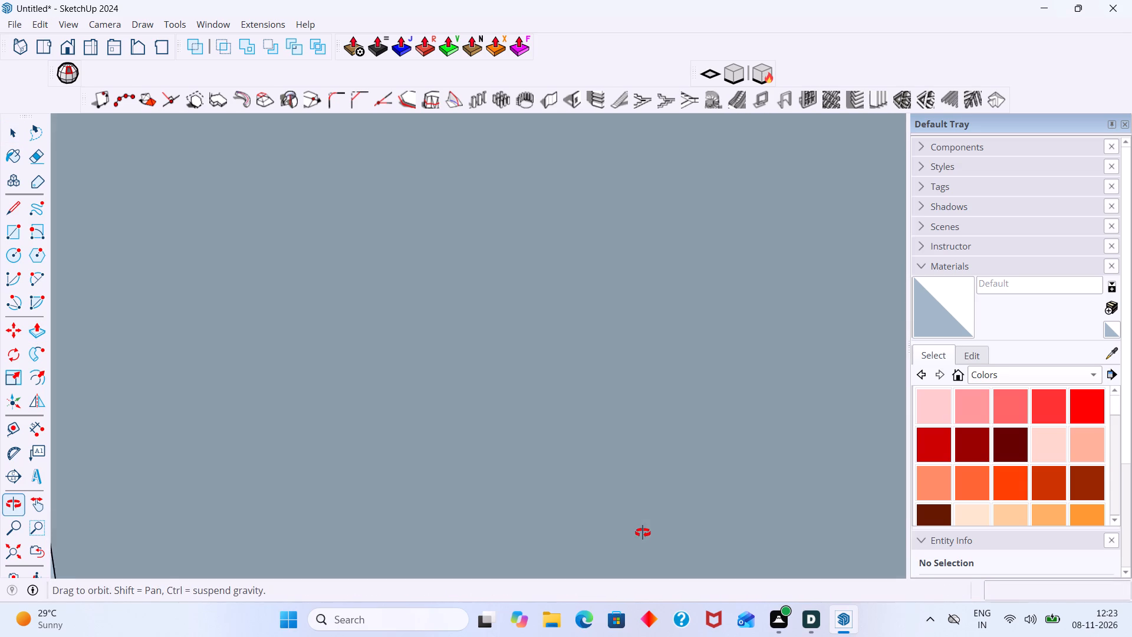
{"action": "middle_click_drag", "start_coordinate": [643, 533], "coordinate": [624, 524]}
{"action": "scroll", "coordinate": [593, 515], "scroll_direction": "down", "scroll_amount": 3}
{"action": "left_click", "coordinate": [9, 553]}
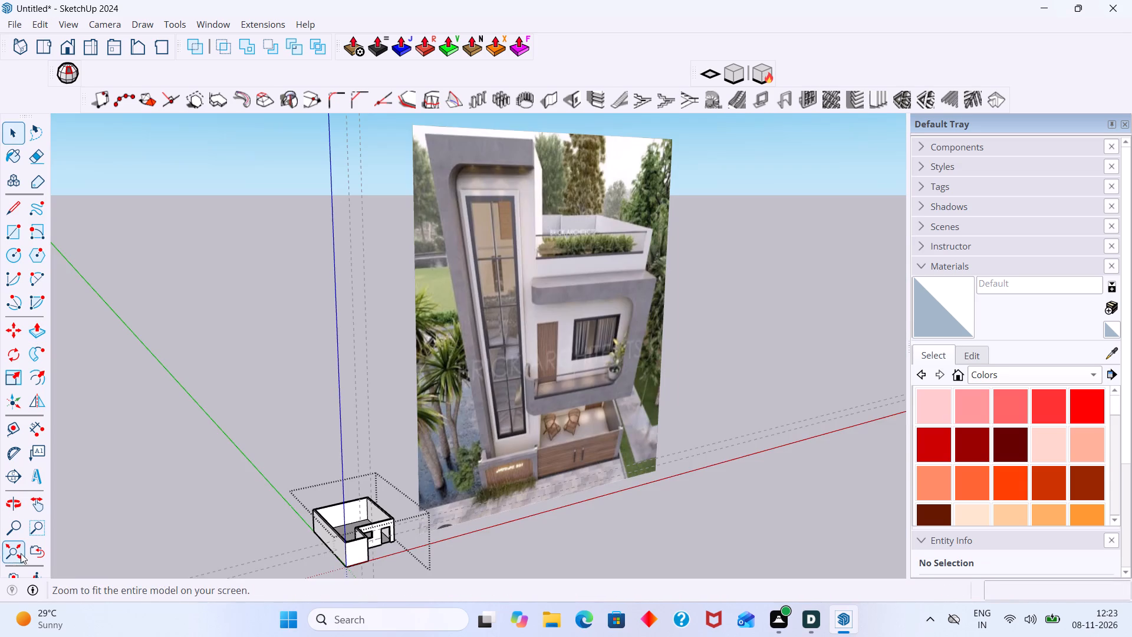
{"action": "scroll", "coordinate": [475, 484], "scroll_direction": "up", "scroll_amount": 5}
{"action": "scroll", "coordinate": [345, 546], "scroll_direction": "up", "scroll_amount": 4}
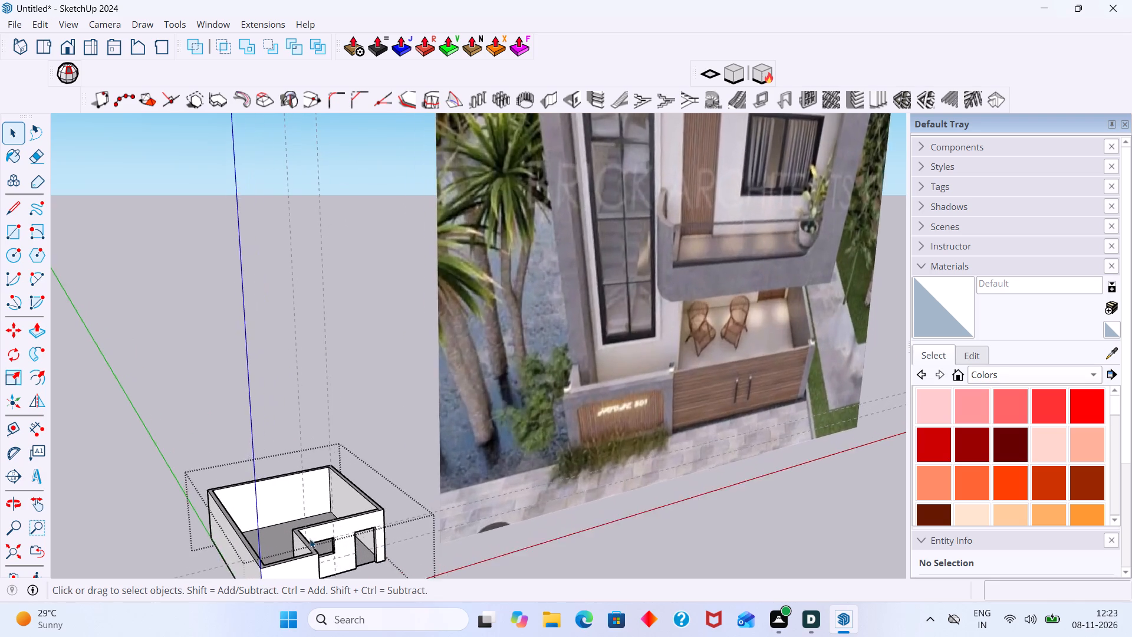
{"action": "scroll", "coordinate": [310, 539], "scroll_direction": "up", "scroll_amount": 19}
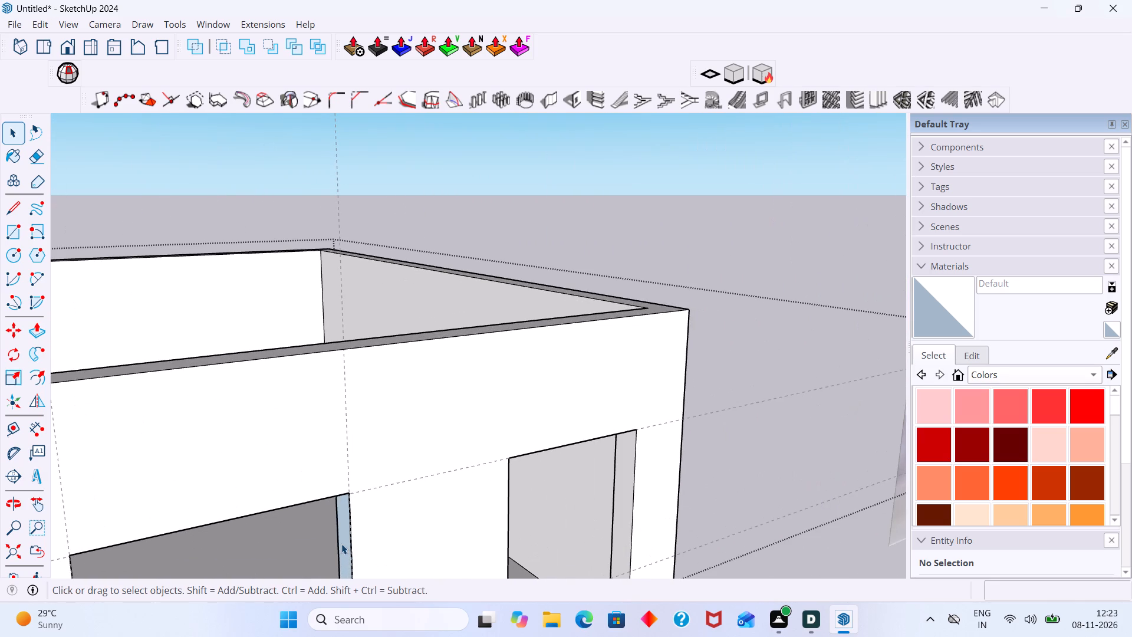
{"action": "left_click", "coordinate": [341, 544]}
{"action": "right_click", "coordinate": [343, 543]}
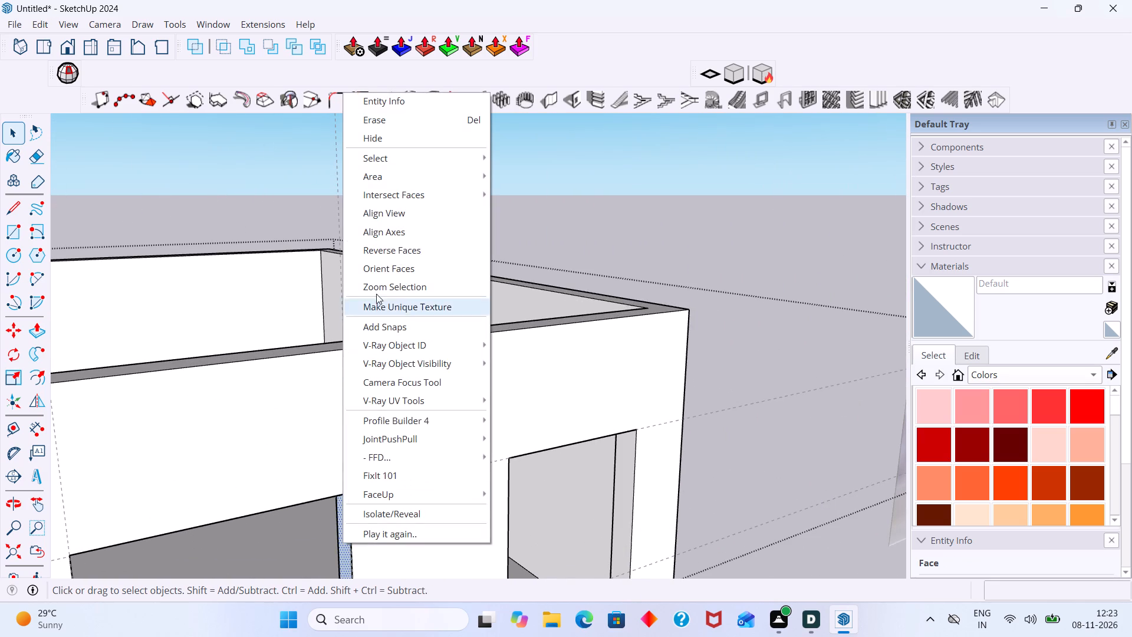
{"action": "left_click", "coordinate": [389, 252]}
{"action": "left_click", "coordinate": [542, 229]}
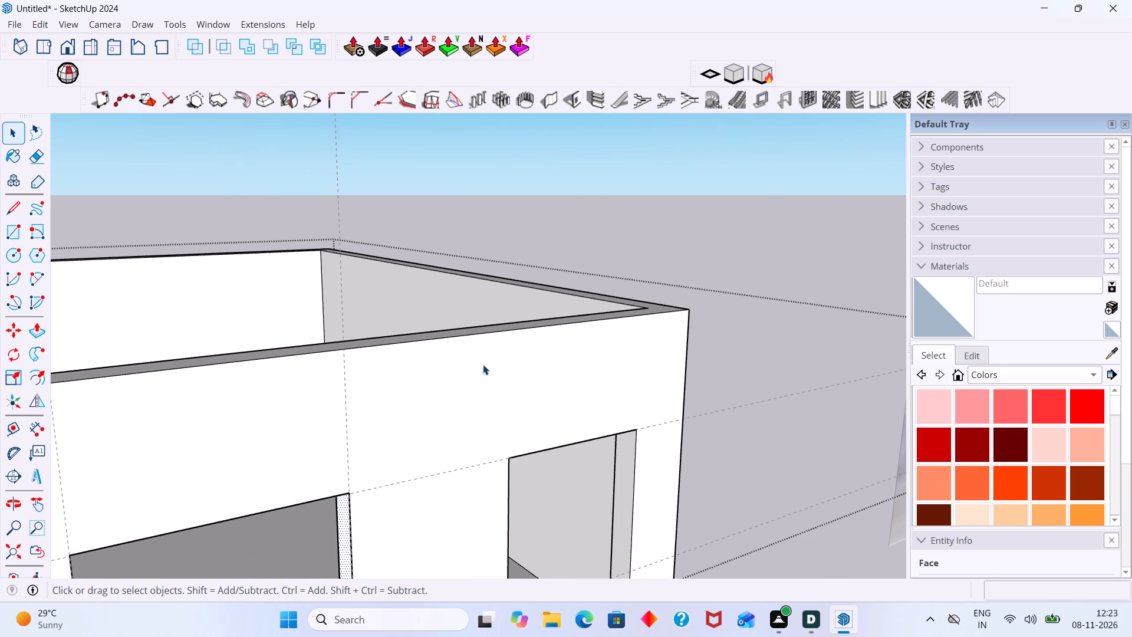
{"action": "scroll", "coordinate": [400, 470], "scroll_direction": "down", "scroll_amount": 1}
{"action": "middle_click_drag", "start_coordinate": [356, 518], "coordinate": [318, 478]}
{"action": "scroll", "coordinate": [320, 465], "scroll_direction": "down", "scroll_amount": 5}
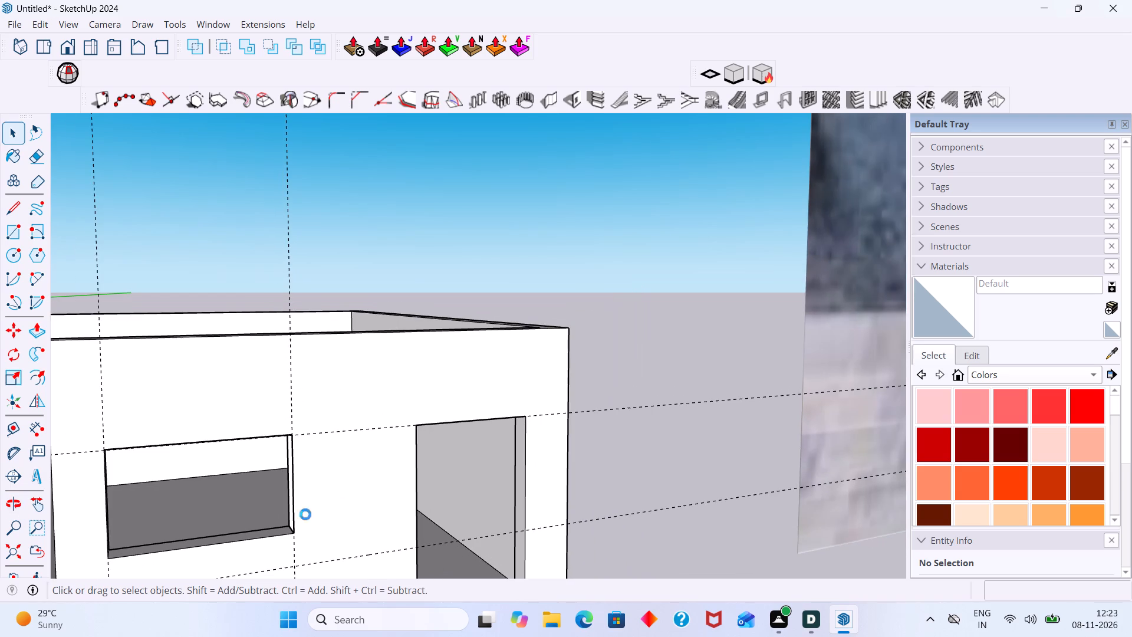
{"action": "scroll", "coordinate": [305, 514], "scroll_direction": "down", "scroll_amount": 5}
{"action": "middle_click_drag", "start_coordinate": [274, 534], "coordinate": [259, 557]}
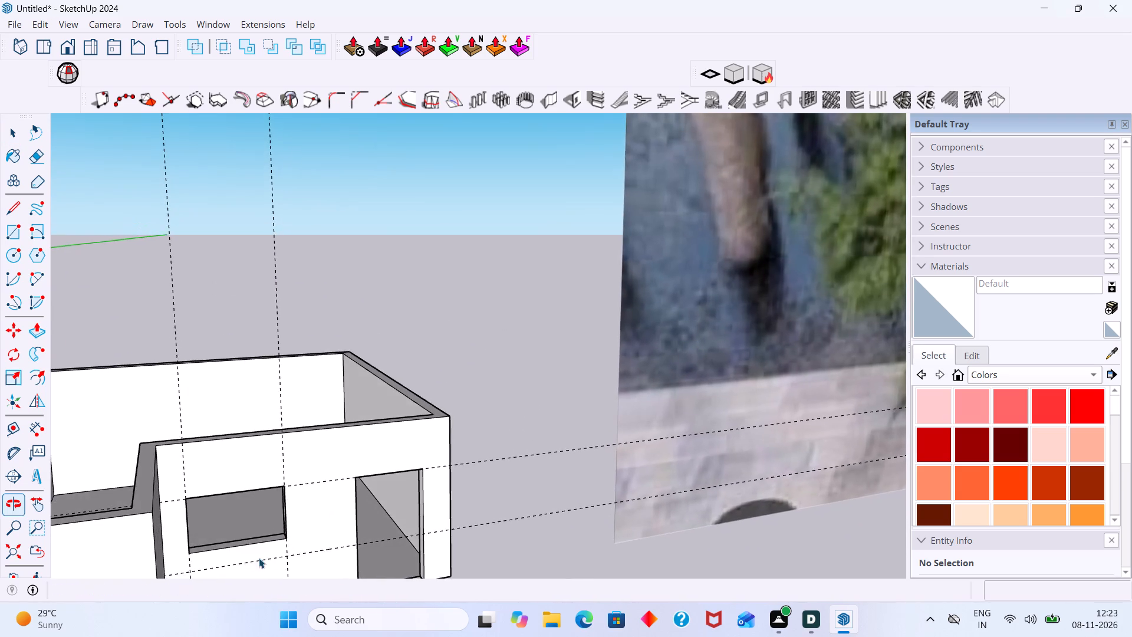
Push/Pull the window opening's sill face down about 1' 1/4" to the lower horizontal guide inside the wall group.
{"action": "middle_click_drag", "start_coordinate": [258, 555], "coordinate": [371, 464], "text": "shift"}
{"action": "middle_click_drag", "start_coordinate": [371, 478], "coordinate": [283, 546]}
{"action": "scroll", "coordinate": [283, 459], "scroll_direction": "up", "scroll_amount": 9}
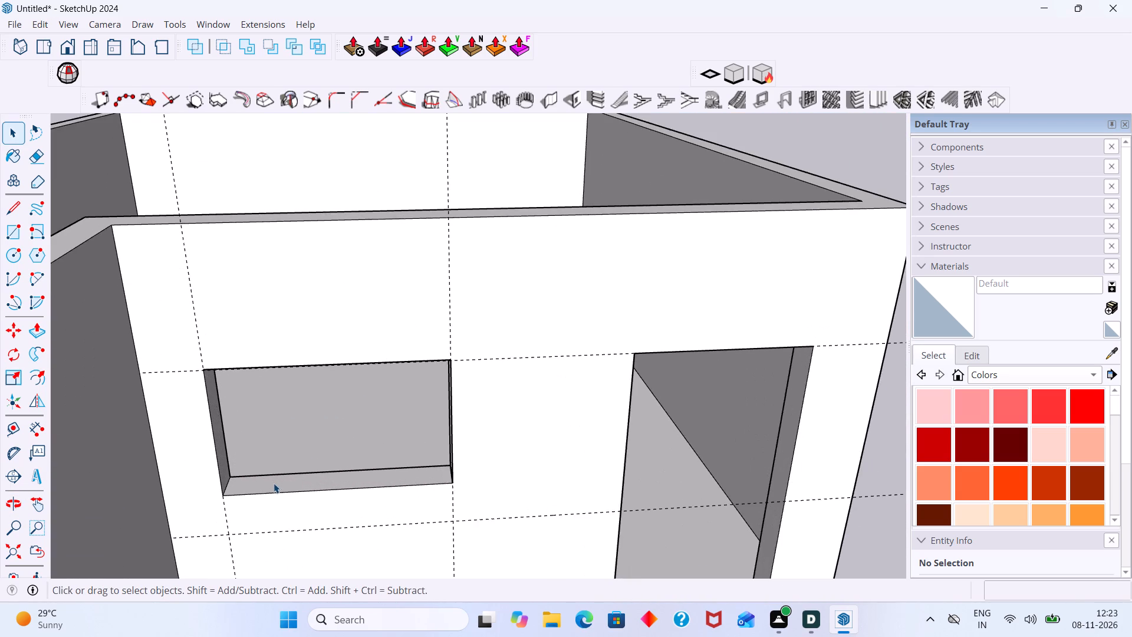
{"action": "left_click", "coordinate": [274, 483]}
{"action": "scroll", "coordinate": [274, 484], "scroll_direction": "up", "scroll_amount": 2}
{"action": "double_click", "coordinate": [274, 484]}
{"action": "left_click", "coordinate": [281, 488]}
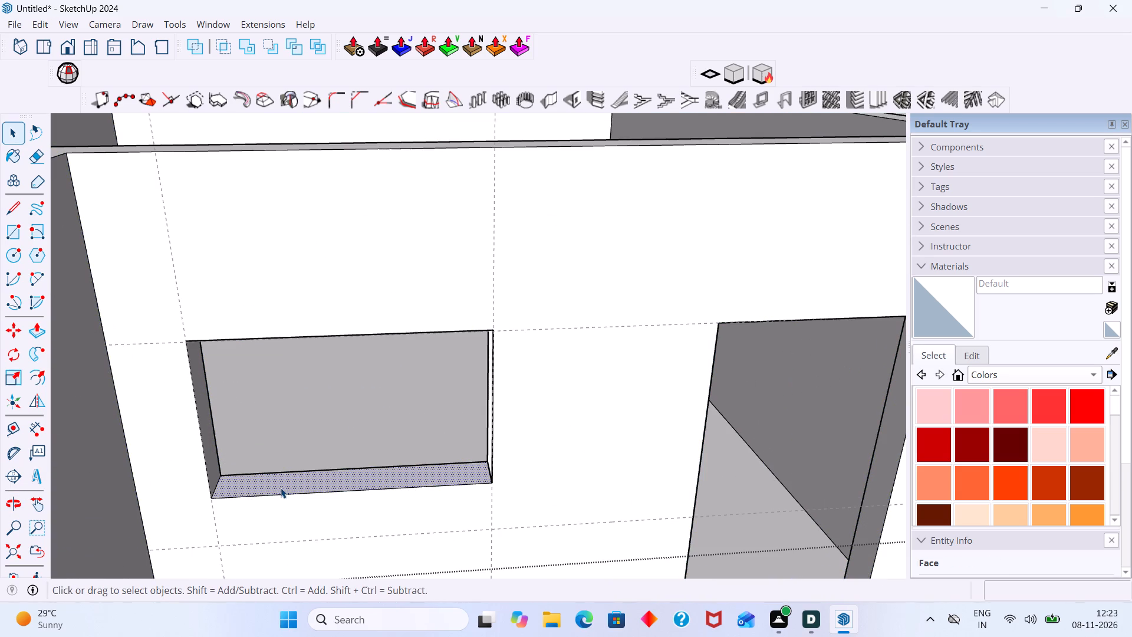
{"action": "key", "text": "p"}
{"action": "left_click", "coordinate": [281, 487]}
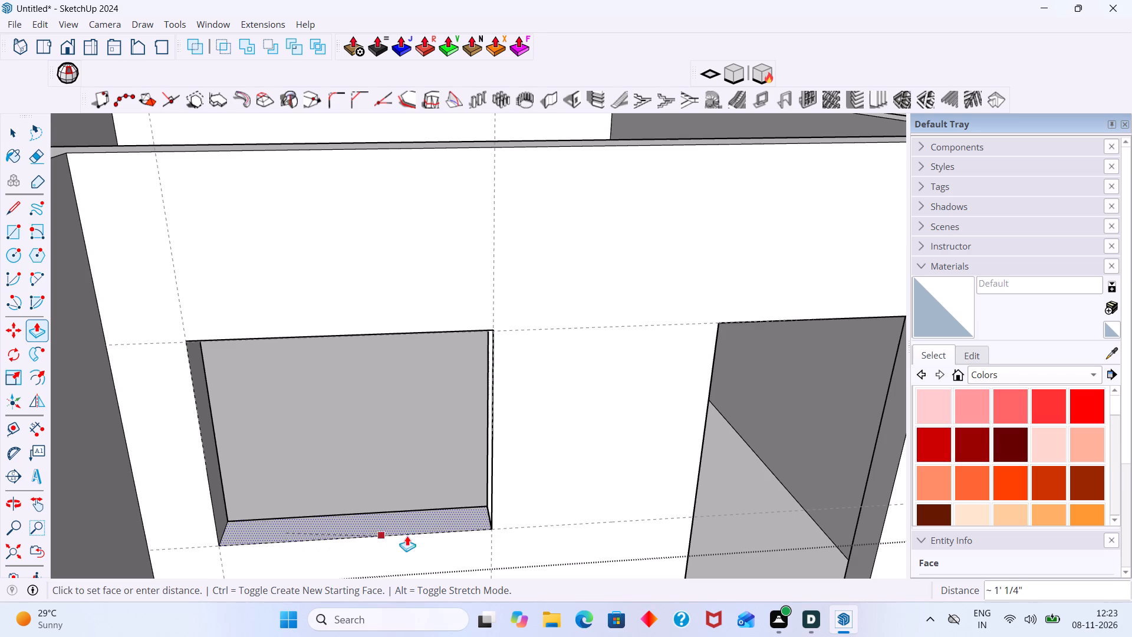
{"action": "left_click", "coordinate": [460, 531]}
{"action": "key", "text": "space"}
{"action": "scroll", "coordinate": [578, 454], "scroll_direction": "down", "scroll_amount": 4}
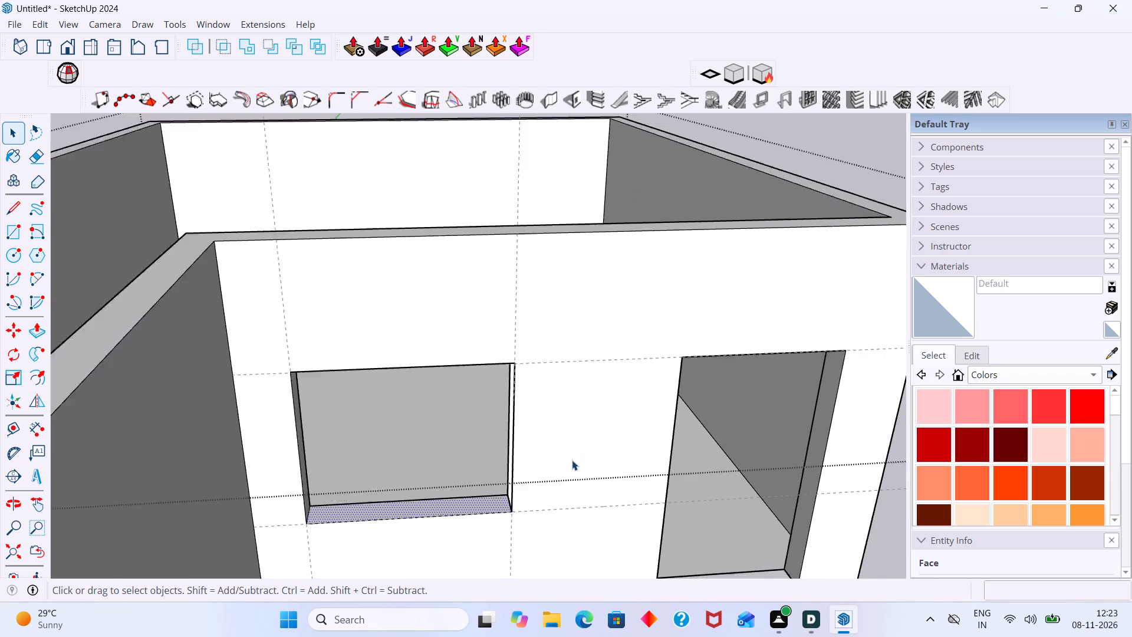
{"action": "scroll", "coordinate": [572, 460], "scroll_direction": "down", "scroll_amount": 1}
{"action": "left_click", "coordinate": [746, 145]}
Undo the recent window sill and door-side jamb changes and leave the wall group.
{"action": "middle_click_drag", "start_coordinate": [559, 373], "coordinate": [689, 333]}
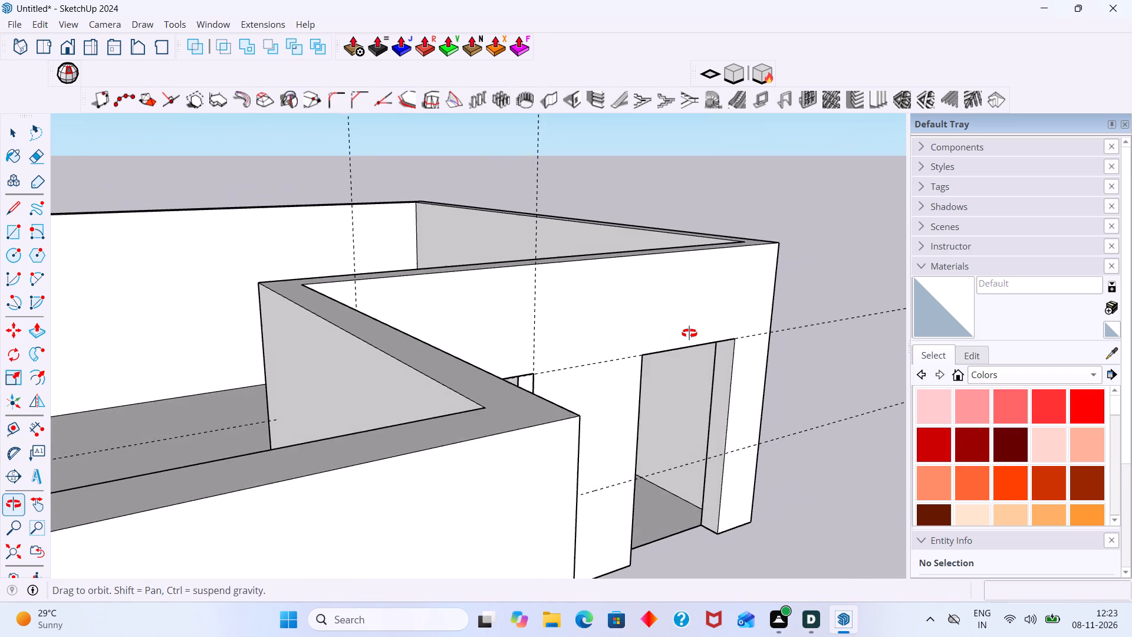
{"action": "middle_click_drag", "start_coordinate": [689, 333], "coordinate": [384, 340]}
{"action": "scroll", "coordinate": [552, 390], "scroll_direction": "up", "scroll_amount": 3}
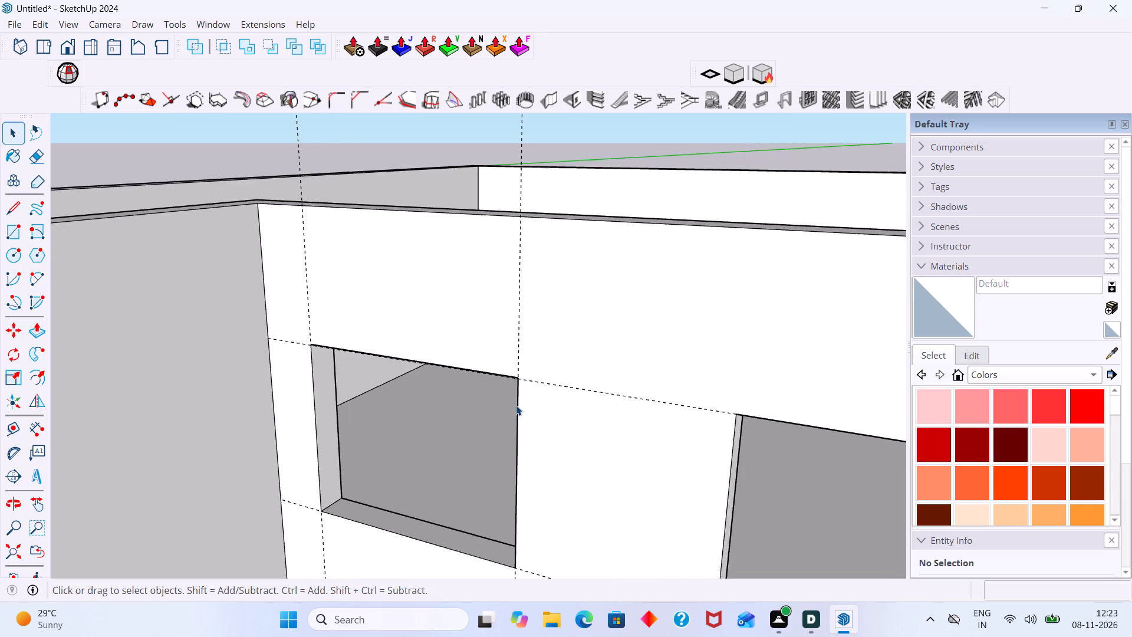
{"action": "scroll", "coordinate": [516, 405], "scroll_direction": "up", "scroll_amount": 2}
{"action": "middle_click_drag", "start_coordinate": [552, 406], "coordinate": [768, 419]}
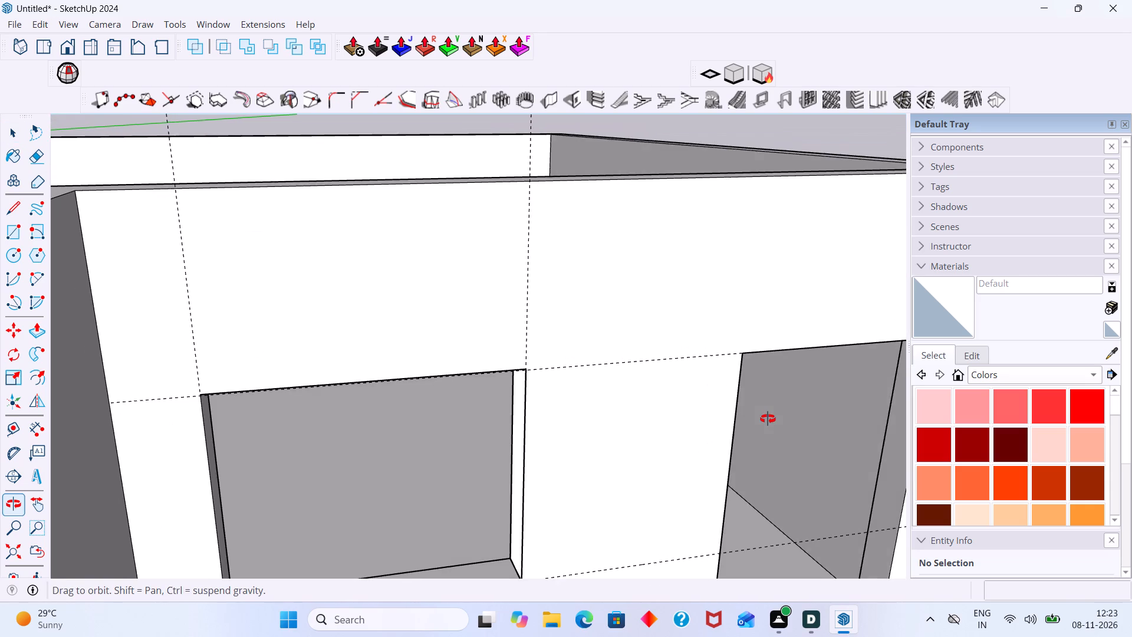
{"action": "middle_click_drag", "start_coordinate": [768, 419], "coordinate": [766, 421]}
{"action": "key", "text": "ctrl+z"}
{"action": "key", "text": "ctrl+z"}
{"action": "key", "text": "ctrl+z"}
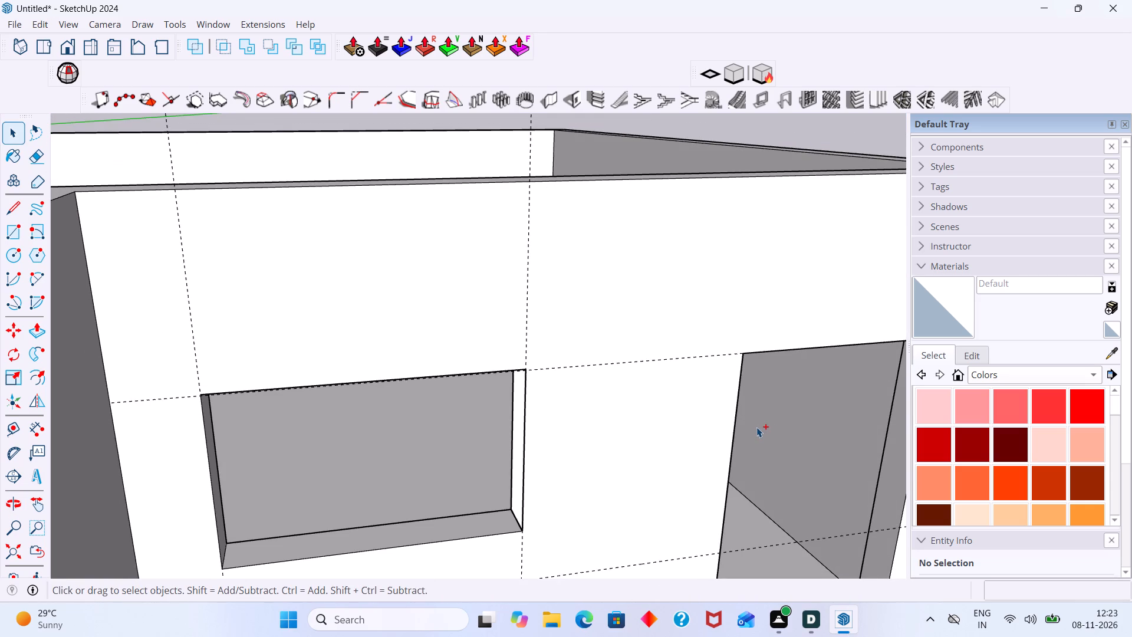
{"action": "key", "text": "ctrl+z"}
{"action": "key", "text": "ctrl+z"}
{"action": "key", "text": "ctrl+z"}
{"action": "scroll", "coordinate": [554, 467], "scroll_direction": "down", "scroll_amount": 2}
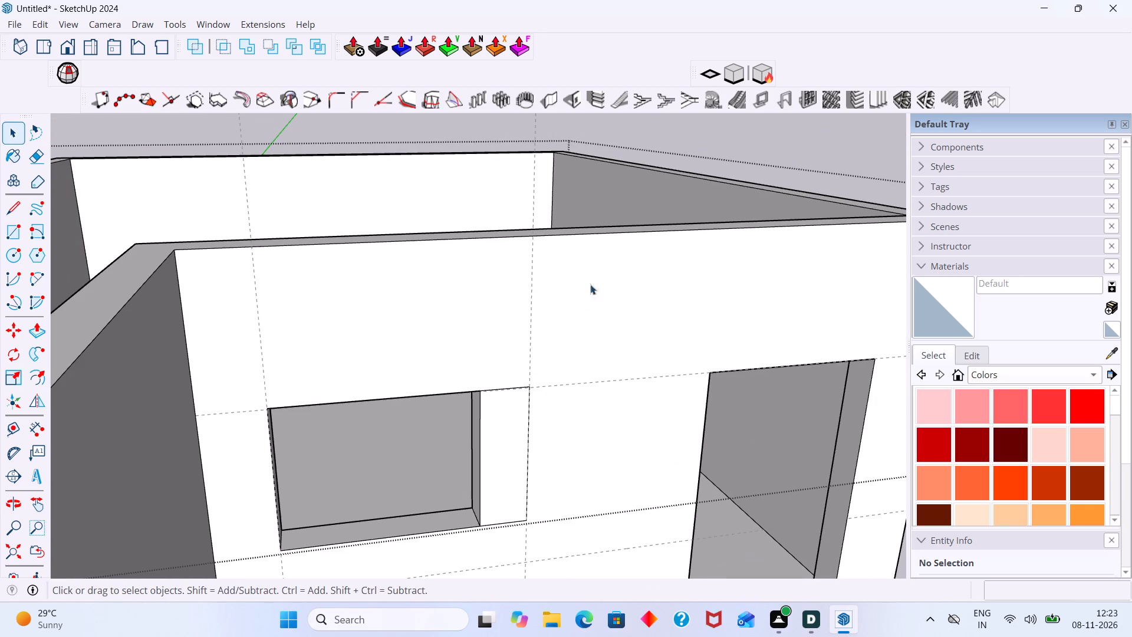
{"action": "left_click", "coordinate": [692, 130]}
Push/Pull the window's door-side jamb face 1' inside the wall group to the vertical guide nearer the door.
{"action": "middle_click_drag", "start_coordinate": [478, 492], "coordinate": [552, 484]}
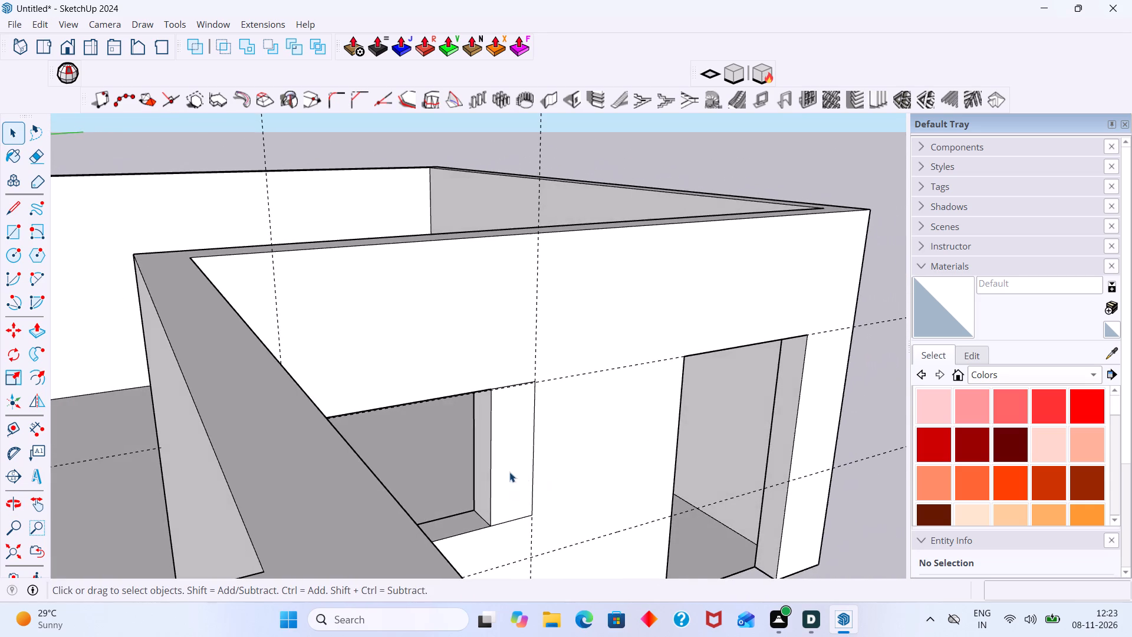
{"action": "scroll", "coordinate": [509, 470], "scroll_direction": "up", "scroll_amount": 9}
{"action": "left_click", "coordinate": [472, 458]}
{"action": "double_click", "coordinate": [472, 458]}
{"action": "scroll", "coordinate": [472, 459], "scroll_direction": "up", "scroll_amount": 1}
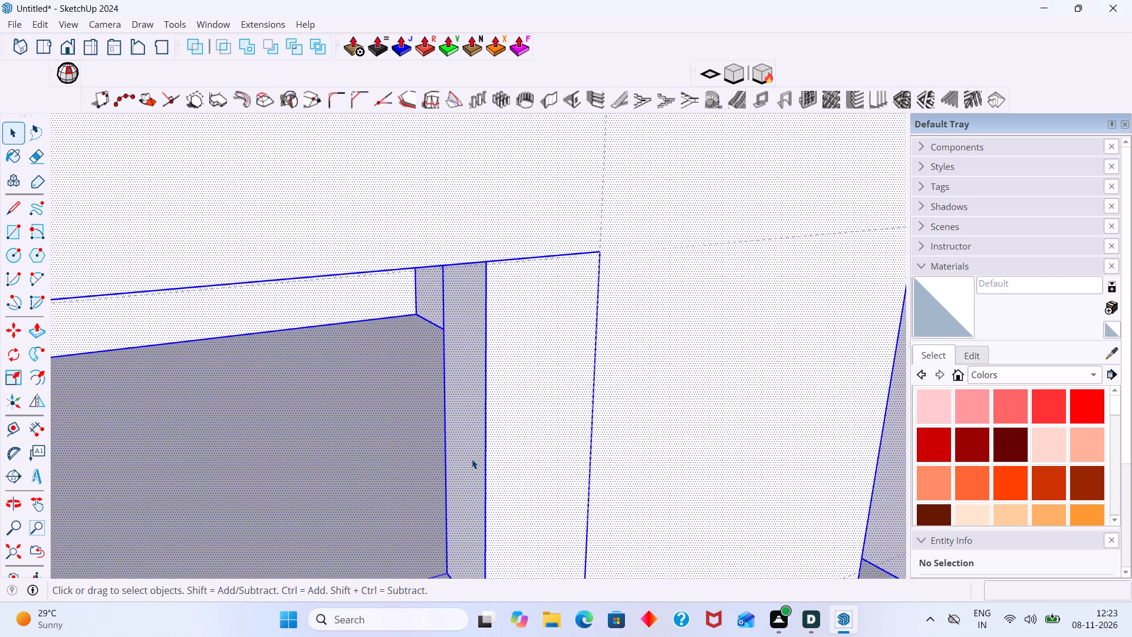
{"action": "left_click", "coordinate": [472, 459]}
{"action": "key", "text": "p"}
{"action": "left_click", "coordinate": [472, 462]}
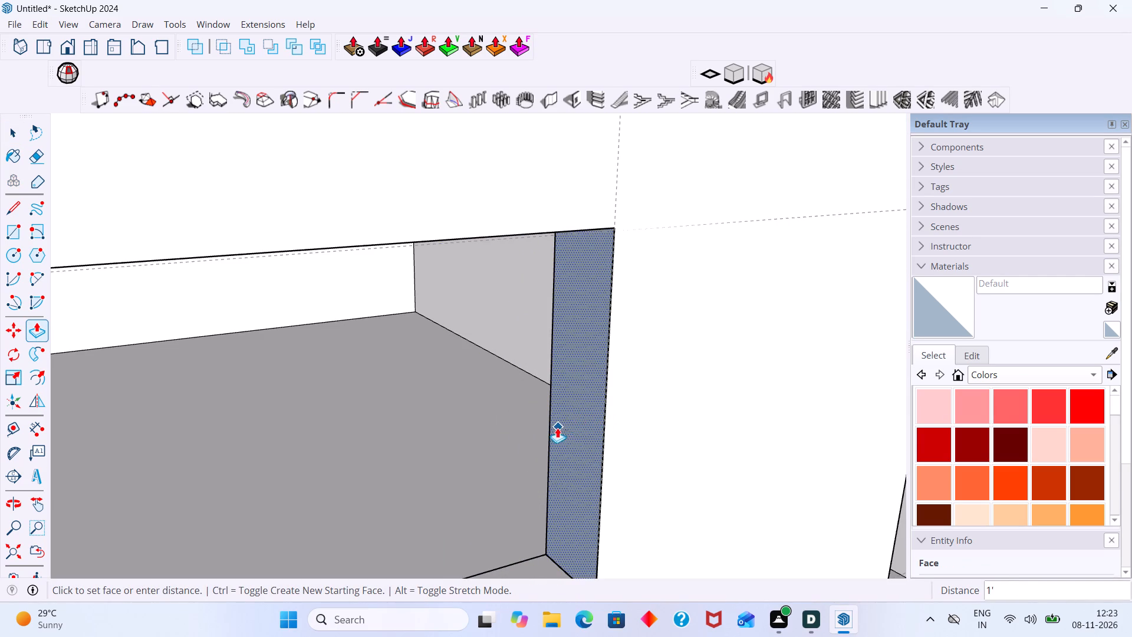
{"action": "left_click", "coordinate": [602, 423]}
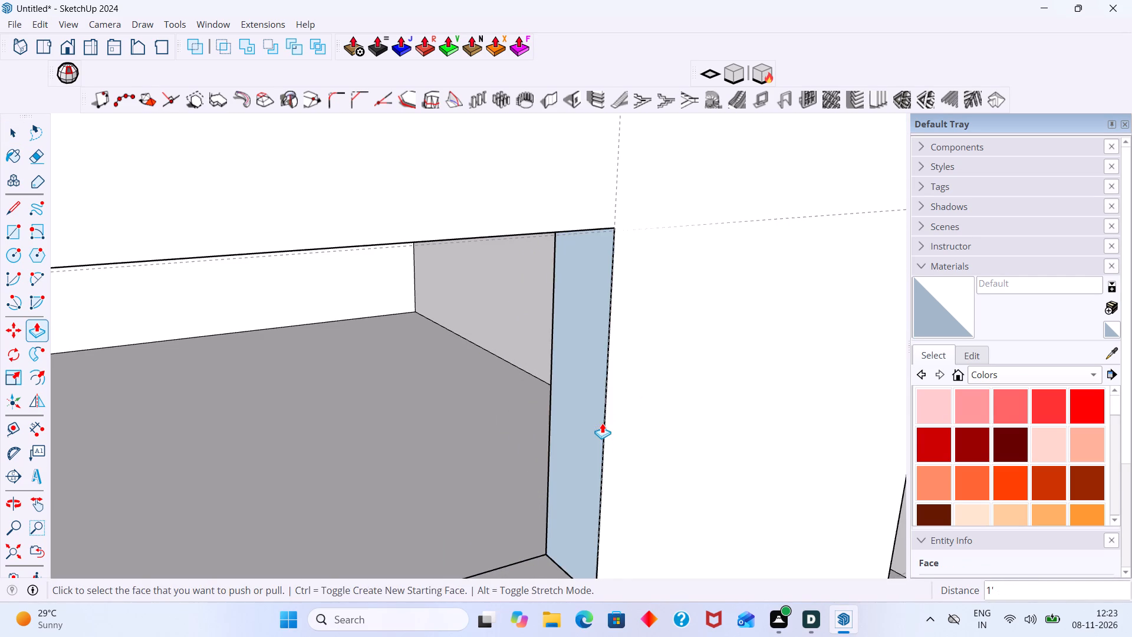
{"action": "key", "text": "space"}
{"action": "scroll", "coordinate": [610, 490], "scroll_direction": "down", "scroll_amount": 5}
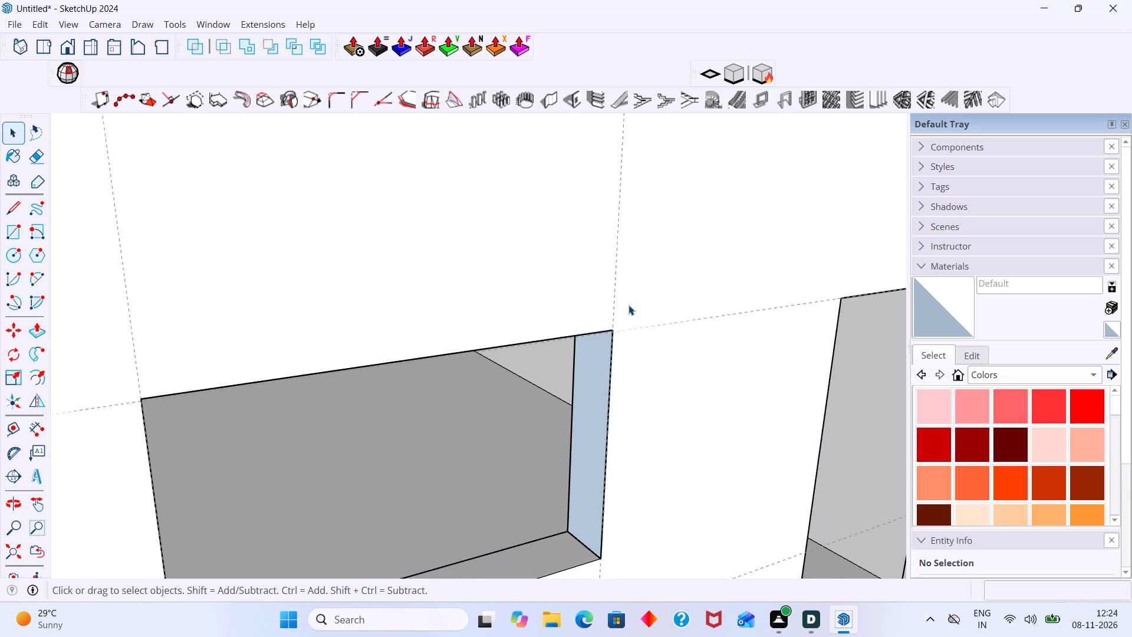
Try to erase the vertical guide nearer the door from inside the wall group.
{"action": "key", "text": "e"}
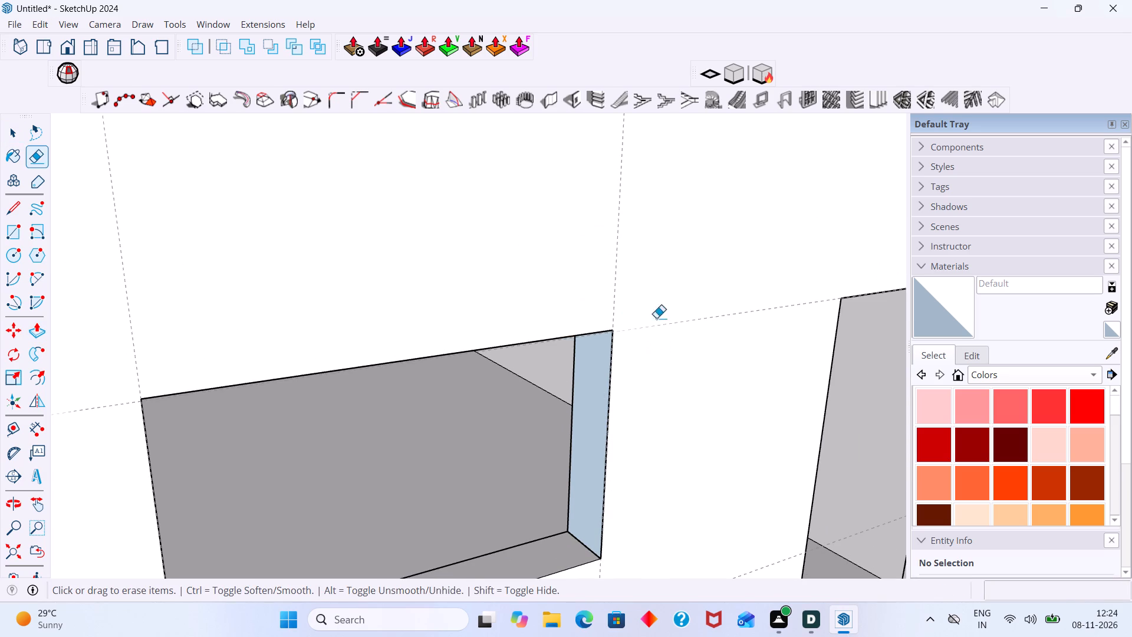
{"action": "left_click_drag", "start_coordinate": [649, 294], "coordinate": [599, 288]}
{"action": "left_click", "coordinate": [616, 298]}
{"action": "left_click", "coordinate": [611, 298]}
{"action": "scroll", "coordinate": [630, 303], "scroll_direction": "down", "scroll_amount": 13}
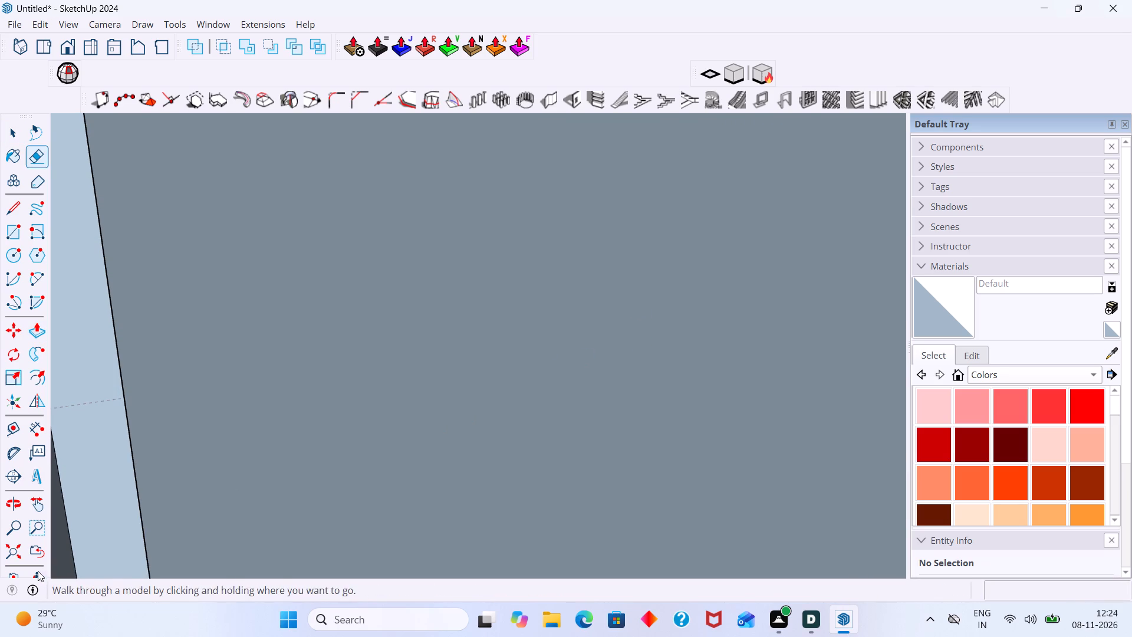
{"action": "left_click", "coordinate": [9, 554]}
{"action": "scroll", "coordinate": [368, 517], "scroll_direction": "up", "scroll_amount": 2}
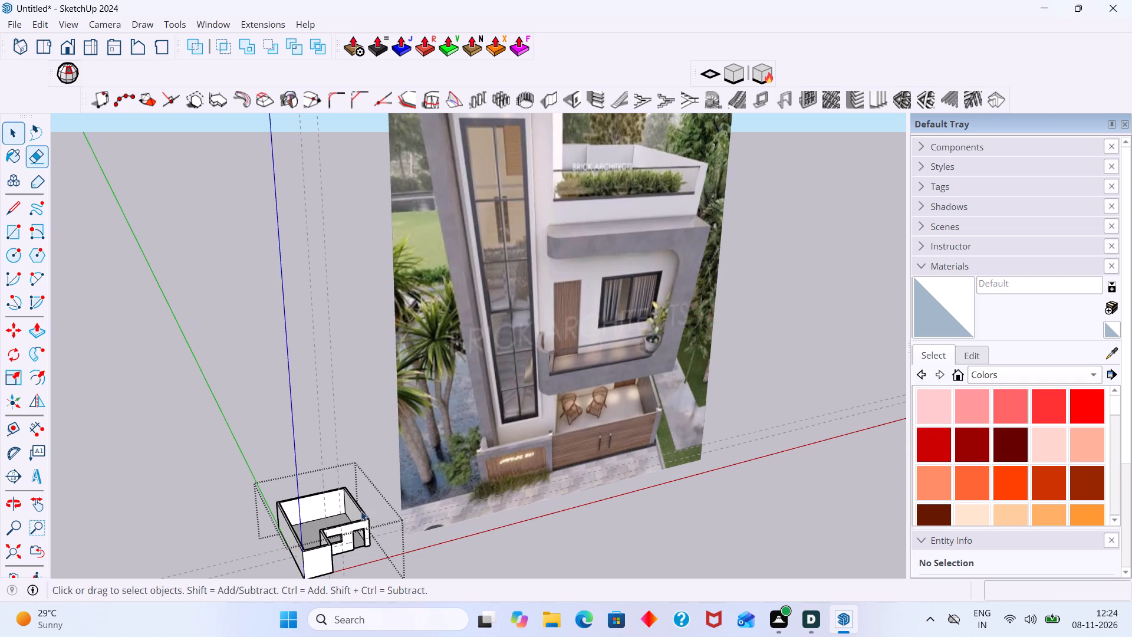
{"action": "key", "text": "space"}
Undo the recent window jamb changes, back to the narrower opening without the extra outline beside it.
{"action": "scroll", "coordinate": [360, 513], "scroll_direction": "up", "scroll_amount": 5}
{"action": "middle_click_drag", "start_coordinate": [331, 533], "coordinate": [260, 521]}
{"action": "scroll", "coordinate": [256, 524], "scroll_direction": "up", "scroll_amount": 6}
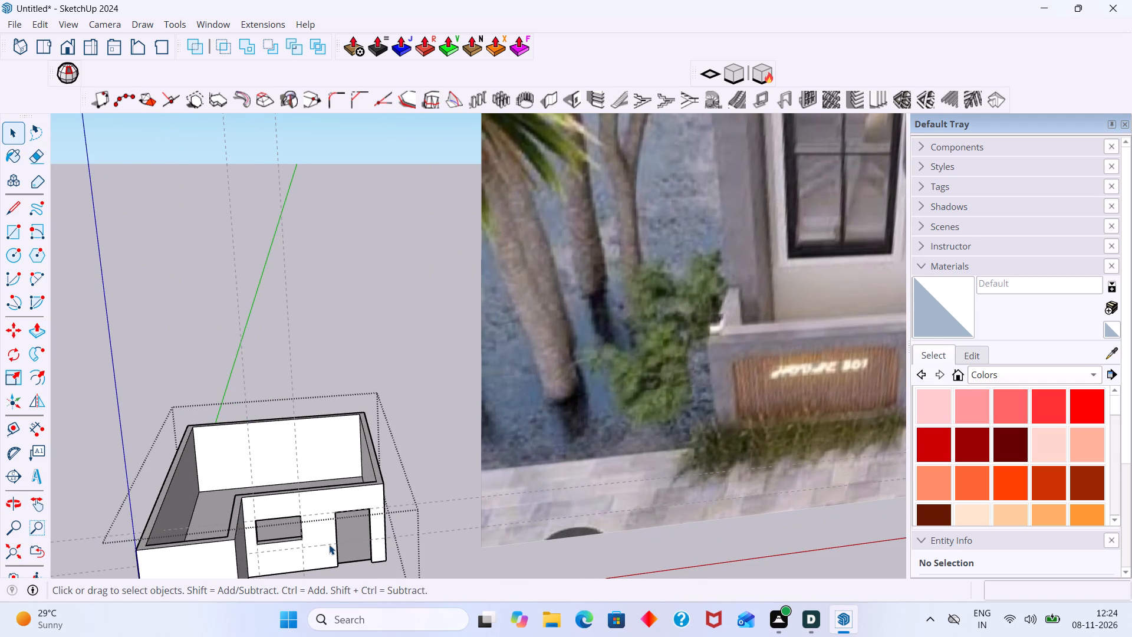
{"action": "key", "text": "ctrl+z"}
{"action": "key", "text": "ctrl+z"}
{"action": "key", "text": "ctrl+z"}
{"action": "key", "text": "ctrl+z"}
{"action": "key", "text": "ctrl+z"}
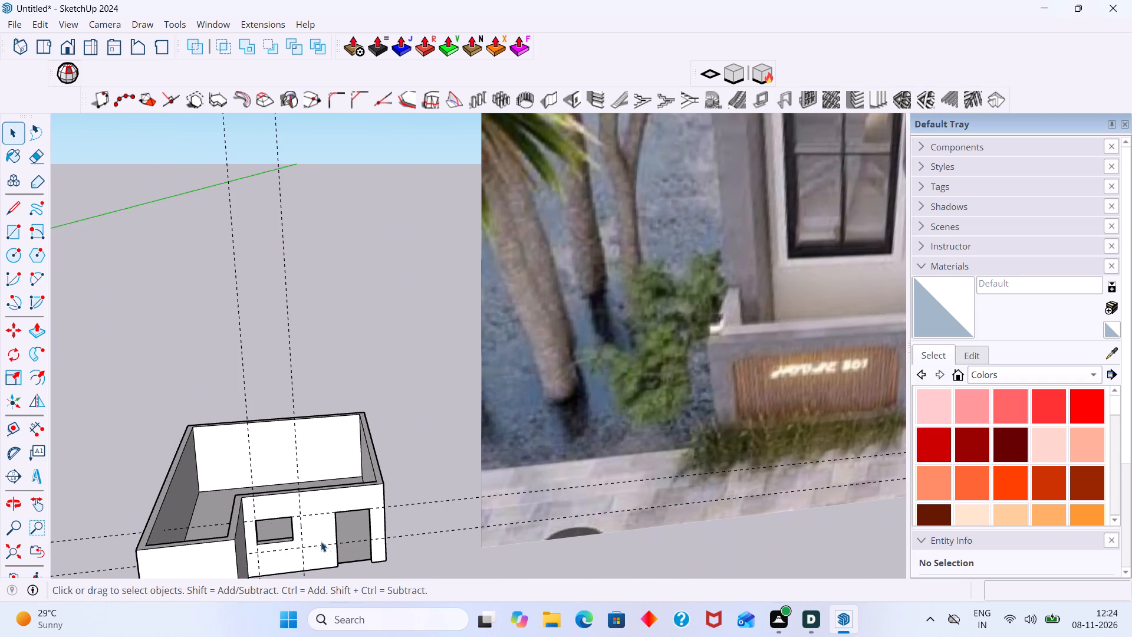
Push/Pull the window's door-side jamb face 1' to the vertical guide nearer the door, inside the wall group.
{"action": "scroll", "coordinate": [293, 522], "scroll_direction": "up", "scroll_amount": 4}
{"action": "middle_click_drag", "start_coordinate": [297, 526], "coordinate": [406, 474]}
{"action": "scroll", "coordinate": [403, 484], "scroll_direction": "up", "scroll_amount": 7}
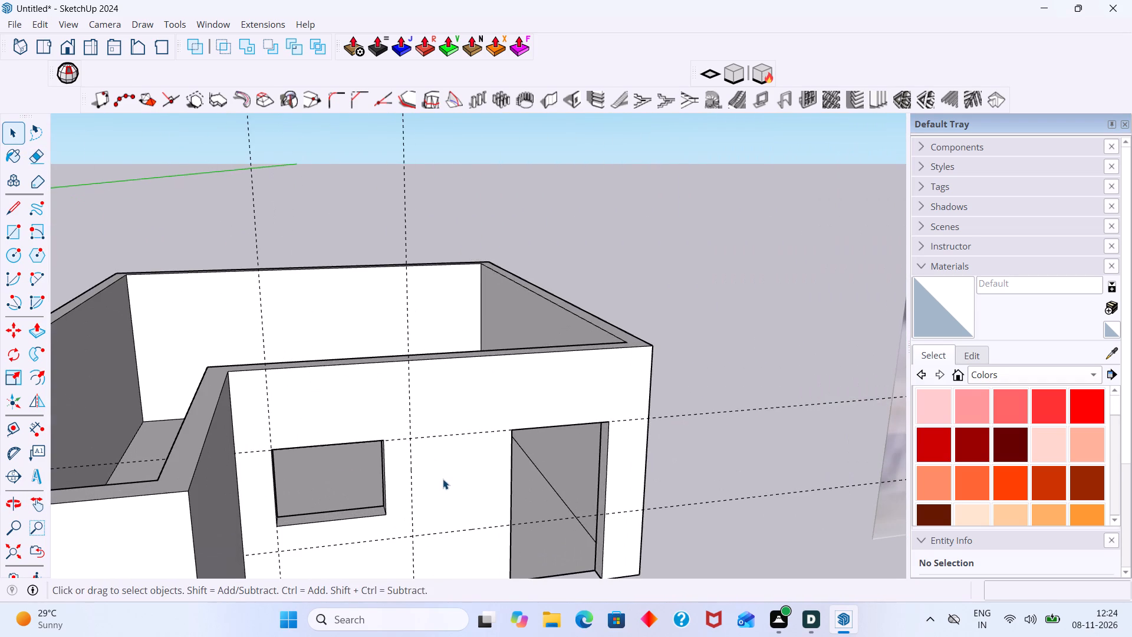
{"action": "triple_click", "coordinate": [443, 479]}
{"action": "scroll", "coordinate": [432, 484], "scroll_direction": "up", "scroll_amount": 4}
{"action": "left_click", "coordinate": [415, 494]}
{"action": "middle_click_drag", "start_coordinate": [386, 497], "coordinate": [451, 495]}
{"action": "scroll", "coordinate": [356, 495], "scroll_direction": "up", "scroll_amount": 3}
{"action": "left_click", "coordinate": [372, 489]}
{"action": "scroll", "coordinate": [374, 489], "scroll_direction": "up", "scroll_amount": 3}
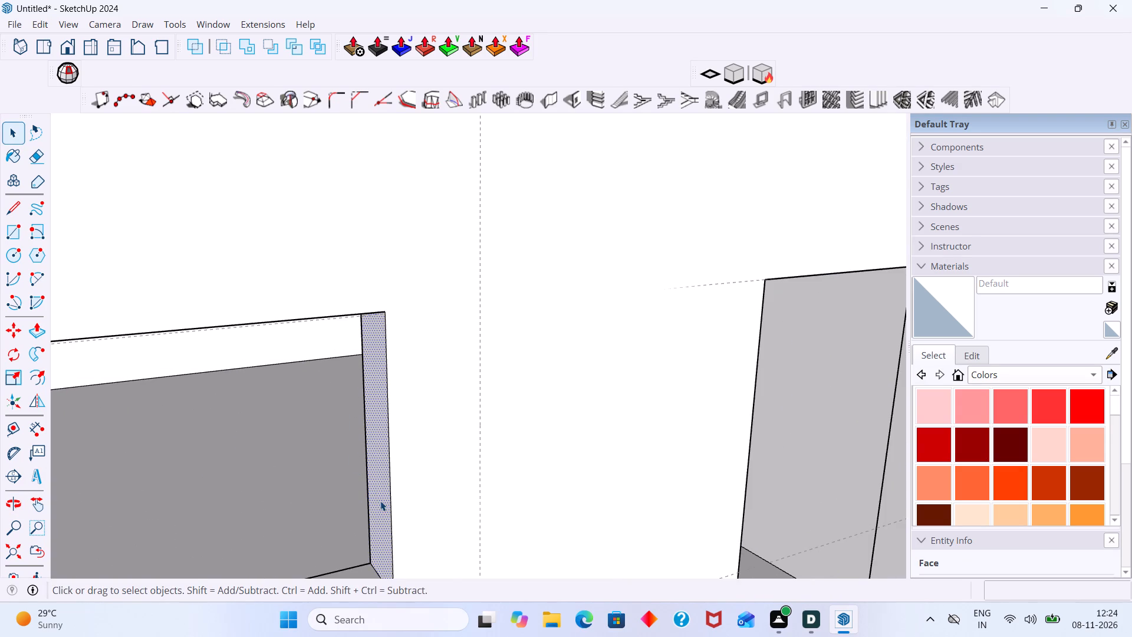
{"action": "key", "text": "p"}
{"action": "left_click", "coordinate": [381, 501]}
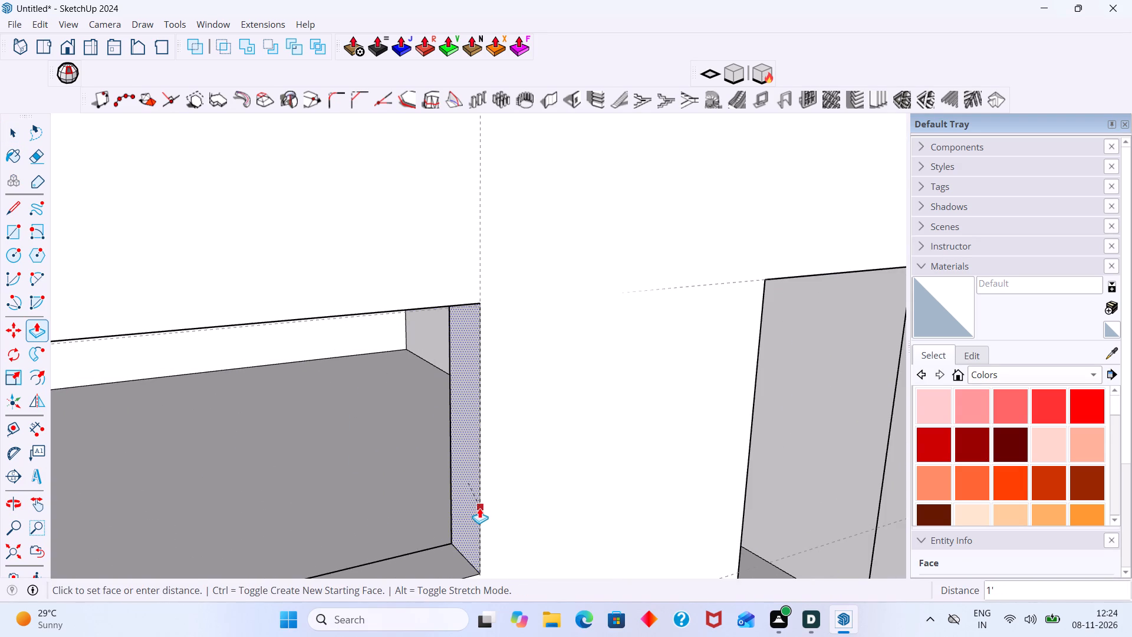
{"action": "left_click", "coordinate": [479, 508]}
{"action": "key", "text": "space"}
{"action": "scroll", "coordinate": [495, 513], "scroll_direction": "down", "scroll_amount": 9}
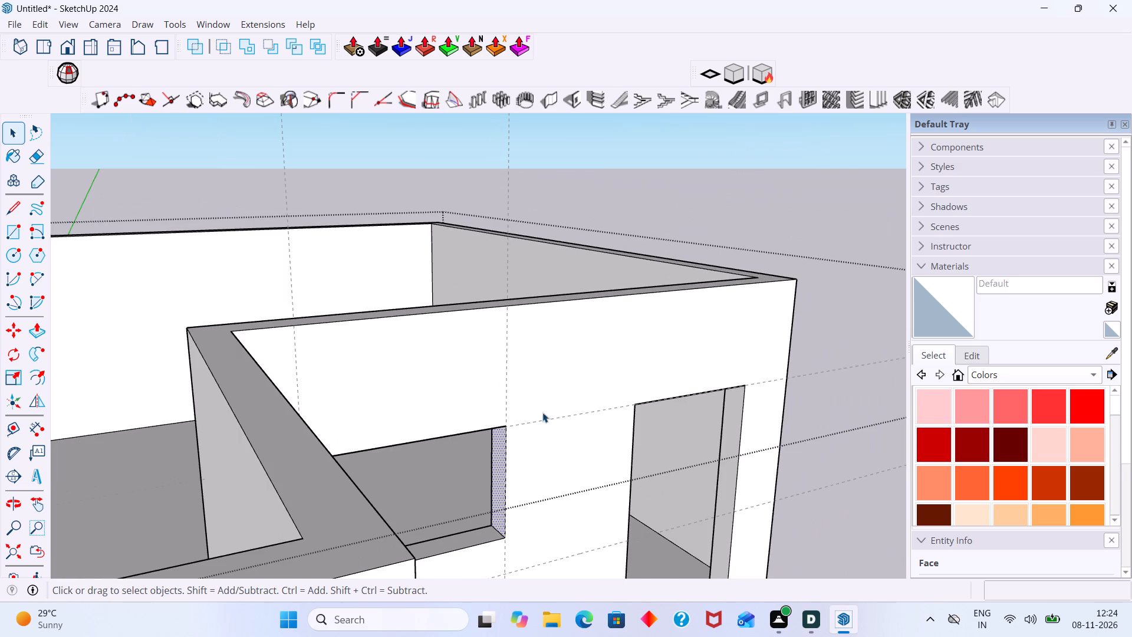
{"action": "left_click", "coordinate": [700, 218]}
Push/Pull the window opening's sill face down to the lower horizontal guide inside the wall group.
{"action": "middle_click_drag", "start_coordinate": [628, 260], "coordinate": [506, 299]}
{"action": "scroll", "coordinate": [492, 325], "scroll_direction": "down", "scroll_amount": 5}
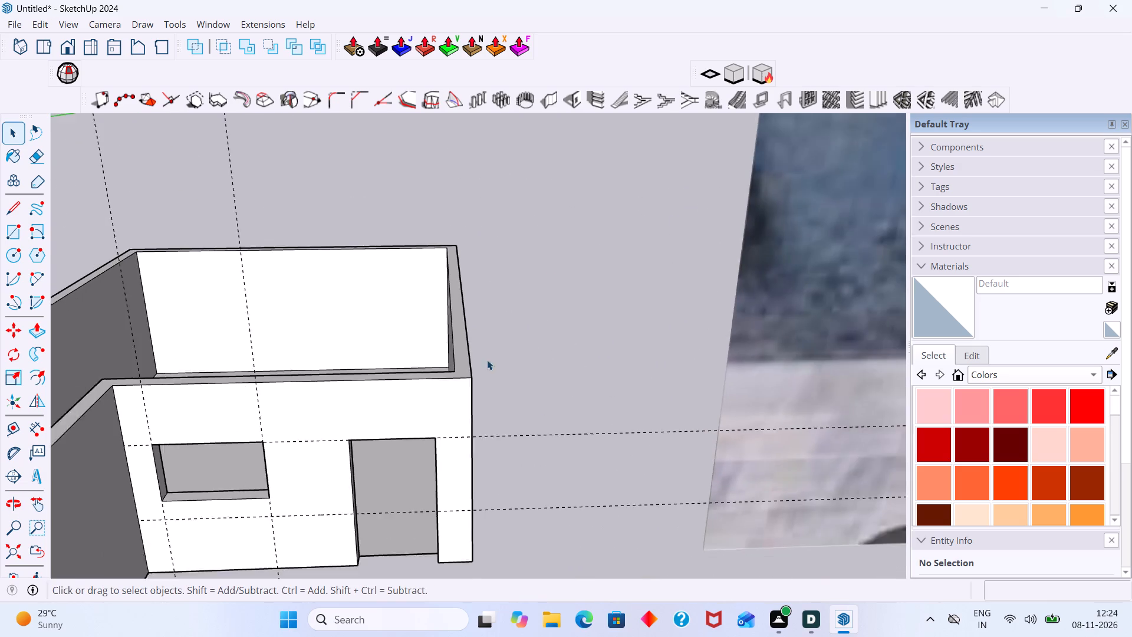
{"action": "middle_click_drag", "start_coordinate": [450, 459], "coordinate": [475, 426]}
{"action": "scroll", "coordinate": [257, 478], "scroll_direction": "up", "scroll_amount": 2}
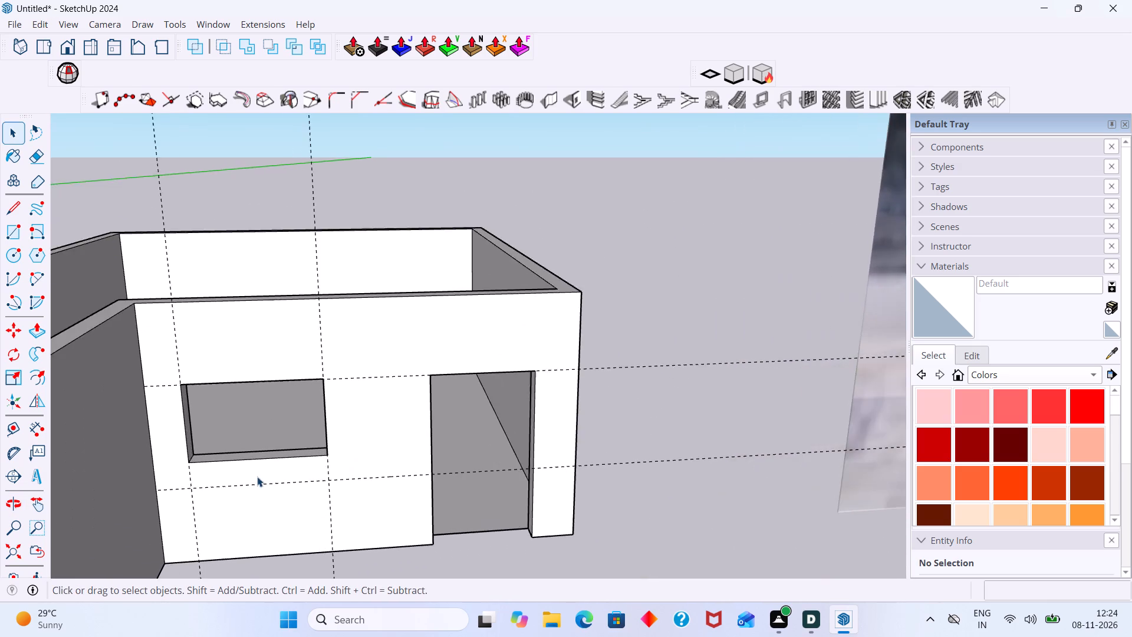
{"action": "scroll", "coordinate": [257, 477], "scroll_direction": "up", "scroll_amount": 7}
{"action": "left_click", "coordinate": [254, 443]}
{"action": "scroll", "coordinate": [254, 447], "scroll_direction": "up", "scroll_amount": 4}
{"action": "double_click", "coordinate": [252, 452]}
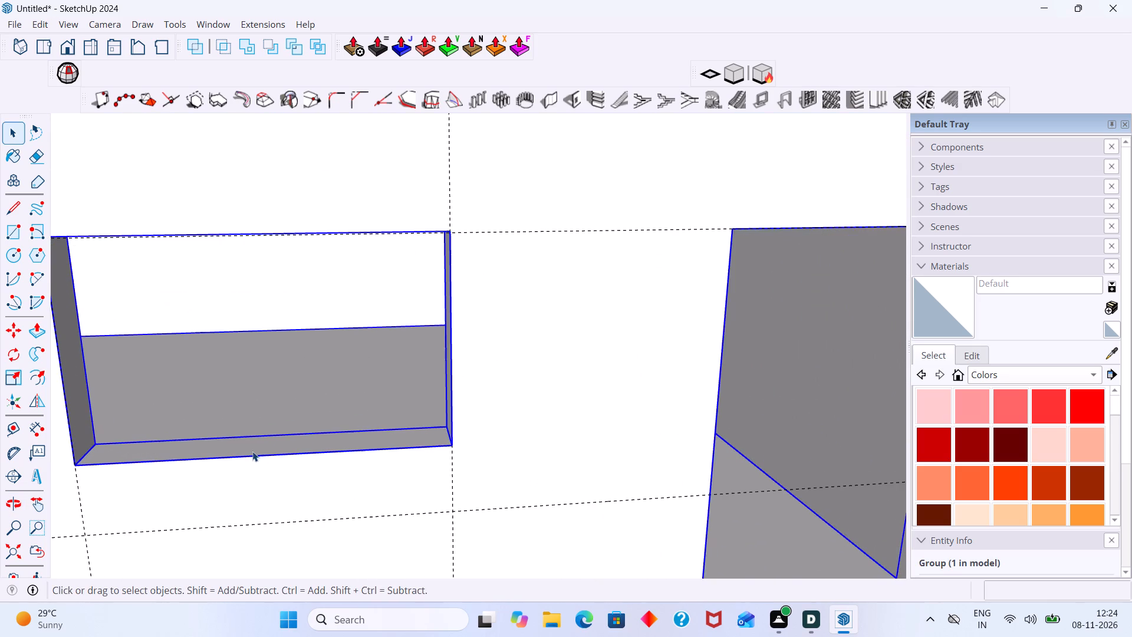
{"action": "scroll", "coordinate": [252, 451], "scroll_direction": "up", "scroll_amount": 2}
{"action": "left_click", "coordinate": [252, 448]}
{"action": "key", "text": "p"}
{"action": "left_click", "coordinate": [252, 448]}
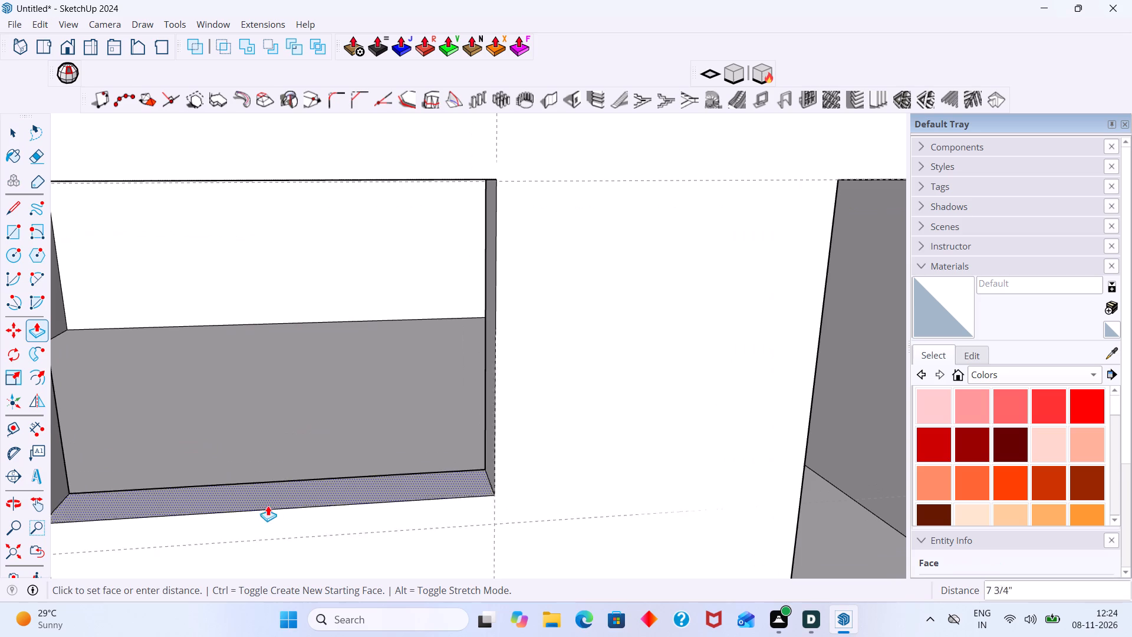
{"action": "left_click", "coordinate": [281, 539]}
{"action": "key", "text": "space"}
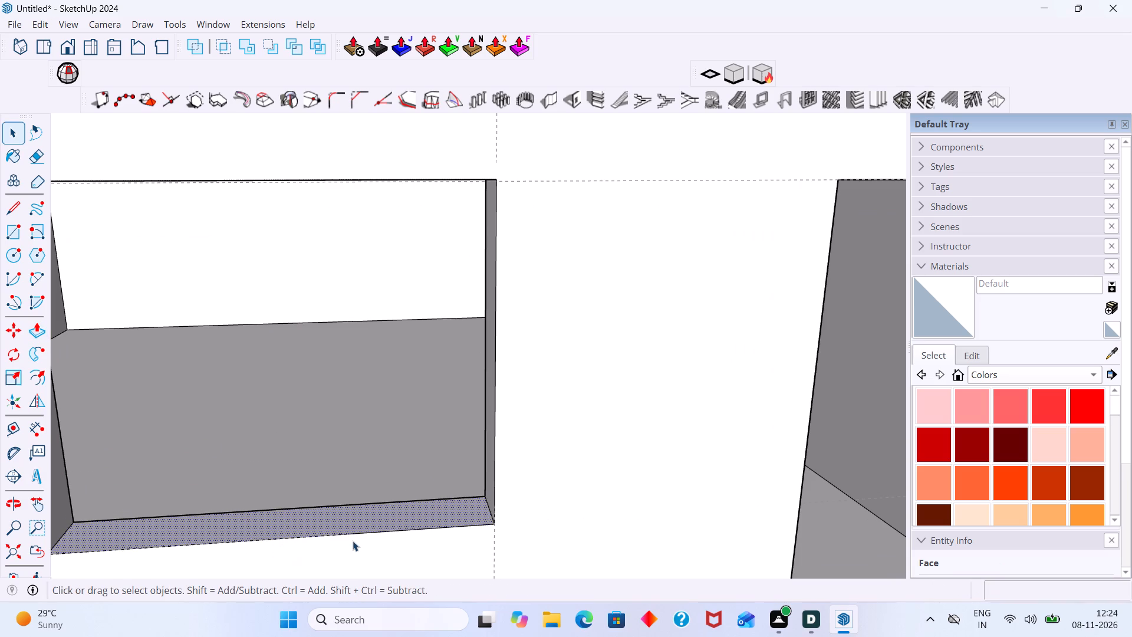
{"action": "scroll", "coordinate": [354, 537], "scroll_direction": "down", "scroll_amount": 10}
{"action": "left_click", "coordinate": [733, 208]}
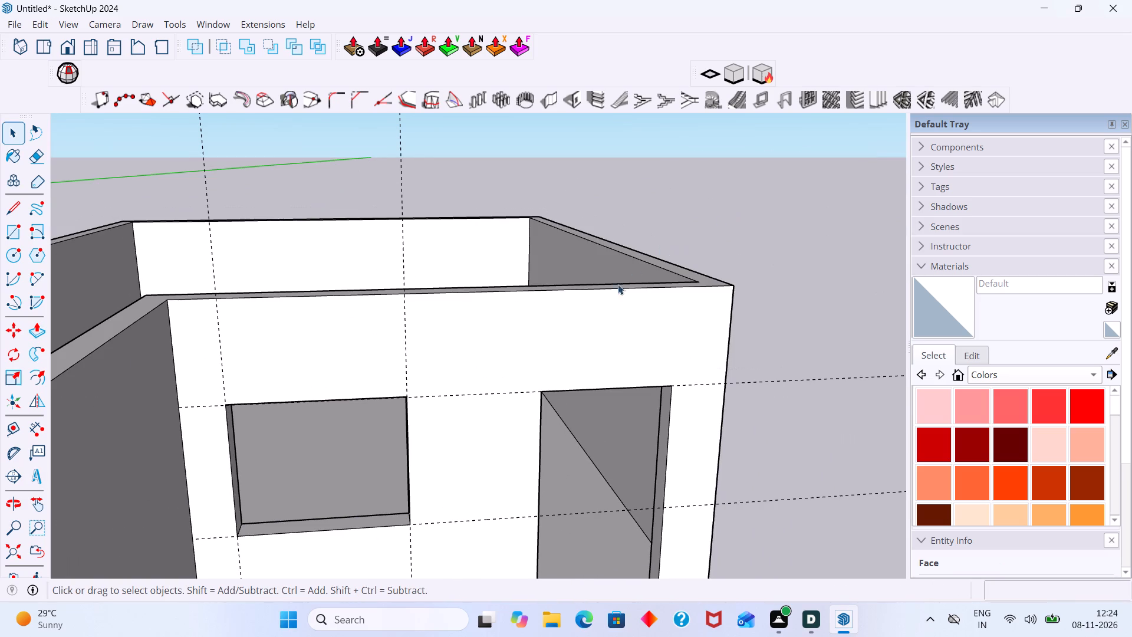
Erase the two vertical and two horizontal guides around the window and door openings.
{"action": "key", "text": "e"}
{"action": "left_click_drag", "start_coordinate": [470, 359], "coordinate": [279, 366]}
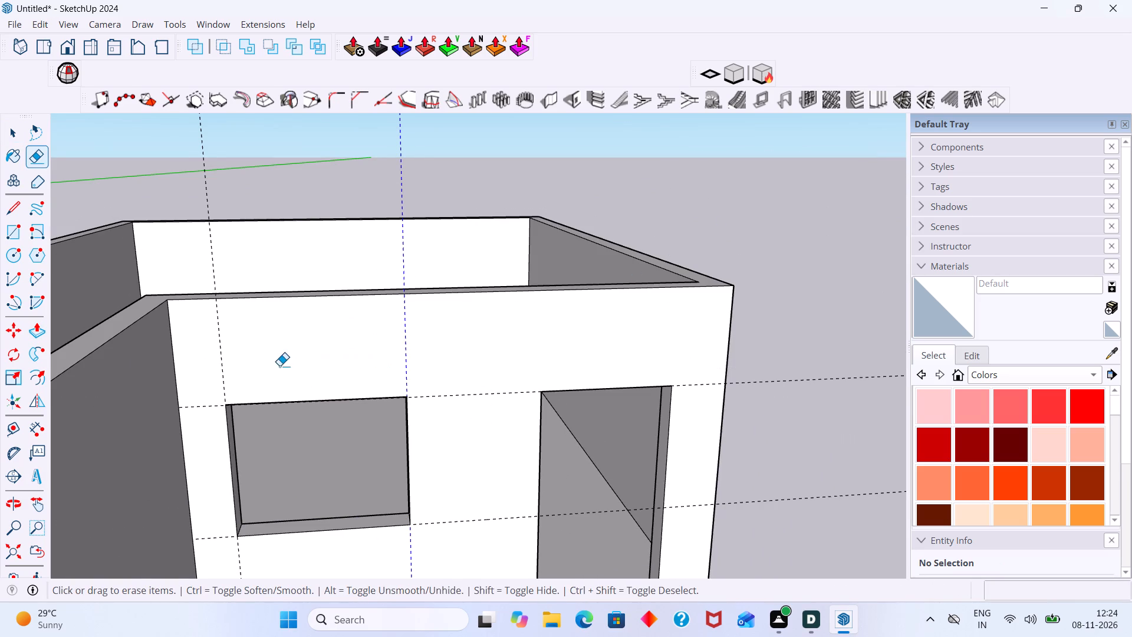
{"action": "left_click_drag", "start_coordinate": [279, 366], "coordinate": [217, 367]}
{"action": "left_click_drag", "start_coordinate": [427, 357], "coordinate": [491, 544]}
{"action": "scroll", "coordinate": [474, 521], "scroll_direction": "down", "scroll_amount": 1}
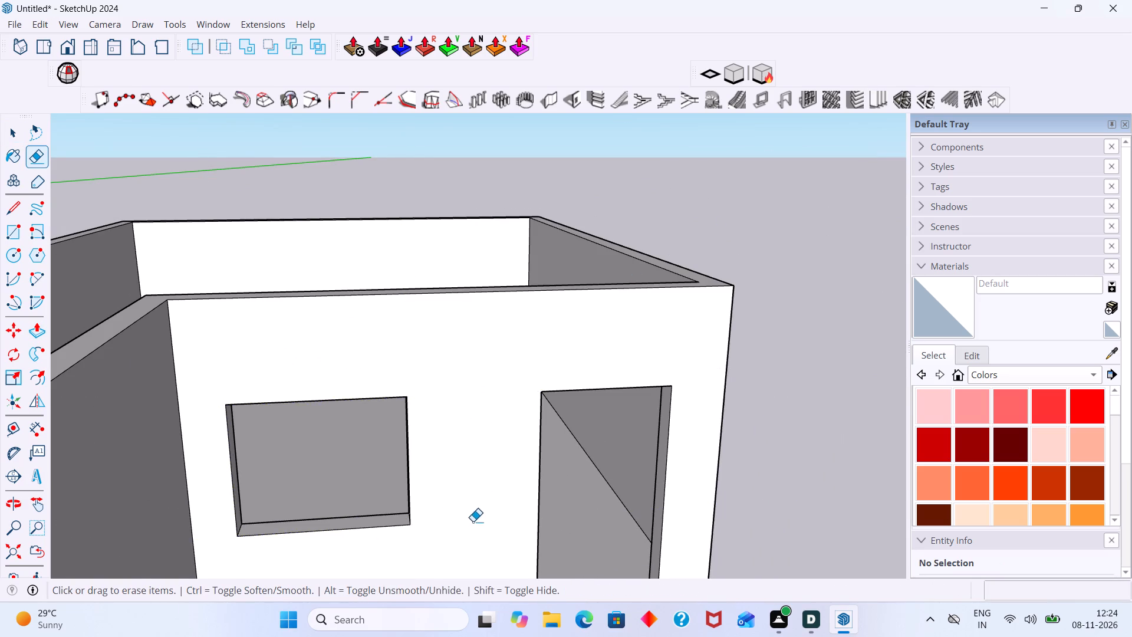
{"action": "scroll", "coordinate": [473, 521], "scroll_direction": "down", "scroll_amount": 5}
{"action": "scroll", "coordinate": [429, 497], "scroll_direction": "down", "scroll_amount": 2}
{"action": "key", "text": "space"}
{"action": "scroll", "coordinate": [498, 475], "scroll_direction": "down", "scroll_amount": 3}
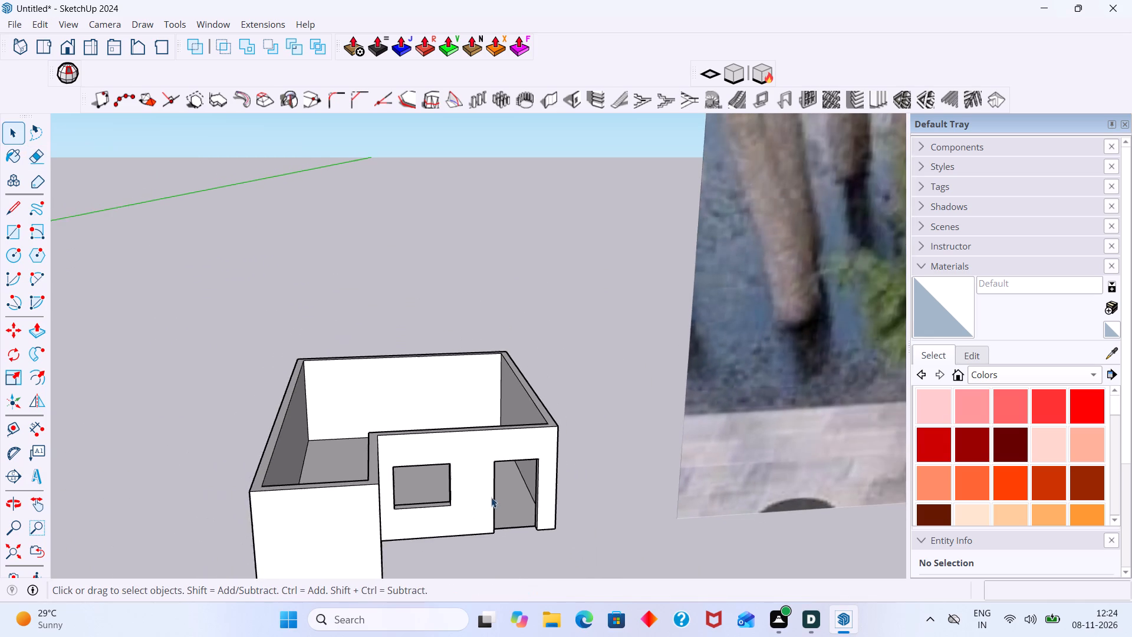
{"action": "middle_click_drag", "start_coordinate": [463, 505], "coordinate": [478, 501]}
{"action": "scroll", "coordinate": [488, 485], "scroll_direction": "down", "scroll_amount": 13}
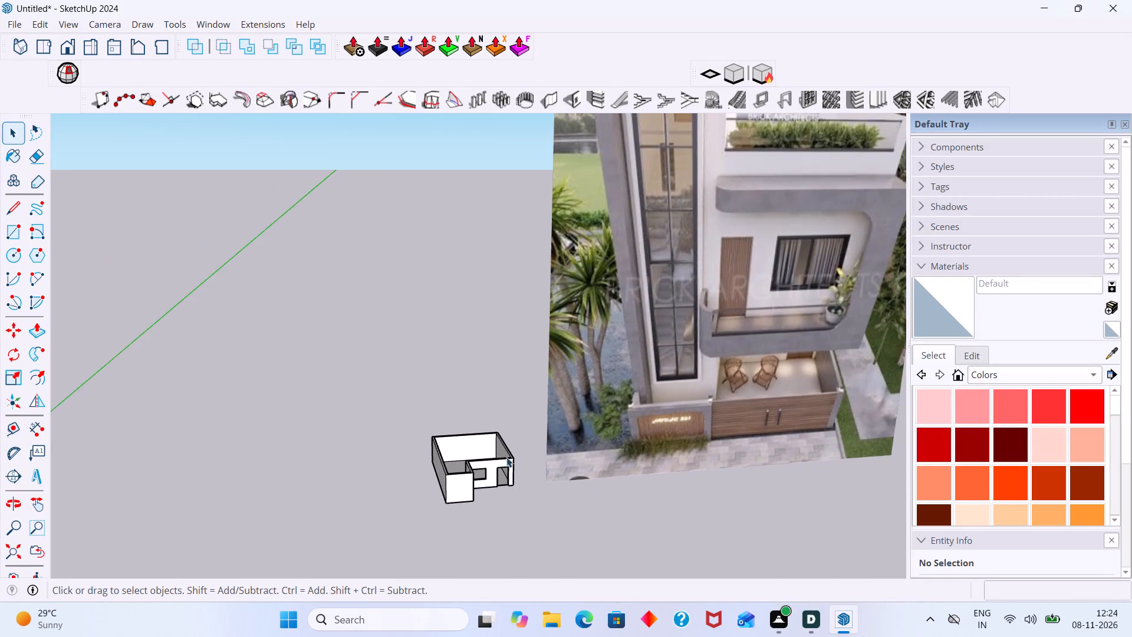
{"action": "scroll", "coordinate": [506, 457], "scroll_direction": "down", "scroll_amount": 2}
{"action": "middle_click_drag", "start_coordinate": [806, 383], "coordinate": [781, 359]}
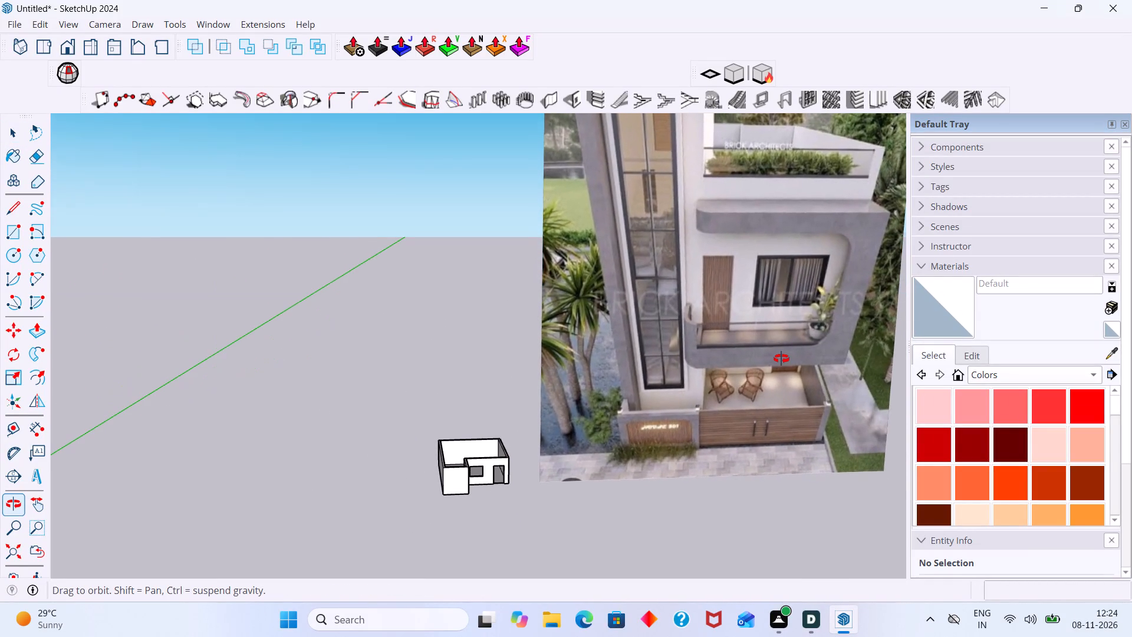
Examine the front of the house in the upright reference image beside the L-shaped walls.
{"action": "middle_click_drag", "start_coordinate": [781, 359], "coordinate": [781, 359]}
{"action": "middle_click_drag", "start_coordinate": [778, 392], "coordinate": [621, 400], "text": "shift"}
{"action": "scroll", "coordinate": [626, 325], "scroll_direction": "up", "scroll_amount": 4}
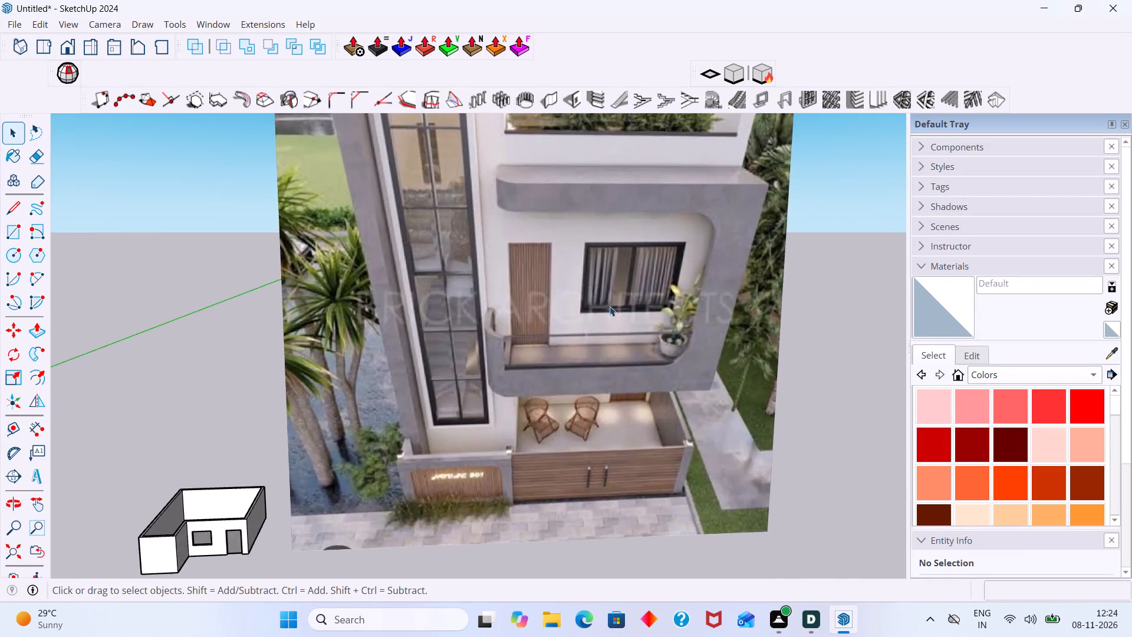
{"action": "scroll", "coordinate": [610, 306], "scroll_direction": "up", "scroll_amount": 2}
{"action": "scroll", "coordinate": [568, 362], "scroll_direction": "down", "scroll_amount": 6}
{"action": "middle_click_drag", "start_coordinate": [545, 476], "coordinate": [592, 450]}
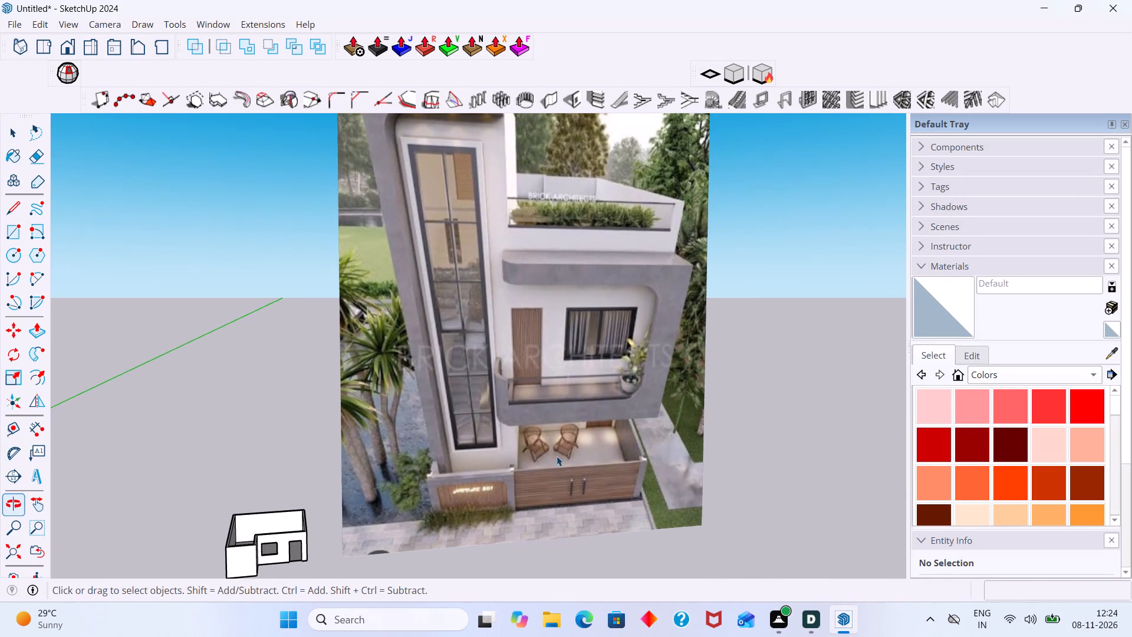
{"action": "middle_click_drag", "start_coordinate": [499, 495], "coordinate": [618, 441], "text": "shift"}
Draw a rectangle about 5' by 4' filling the window opening, set at the midpoint of the wall thickness.
{"action": "scroll", "coordinate": [364, 495], "scroll_direction": "up", "scroll_amount": 10}
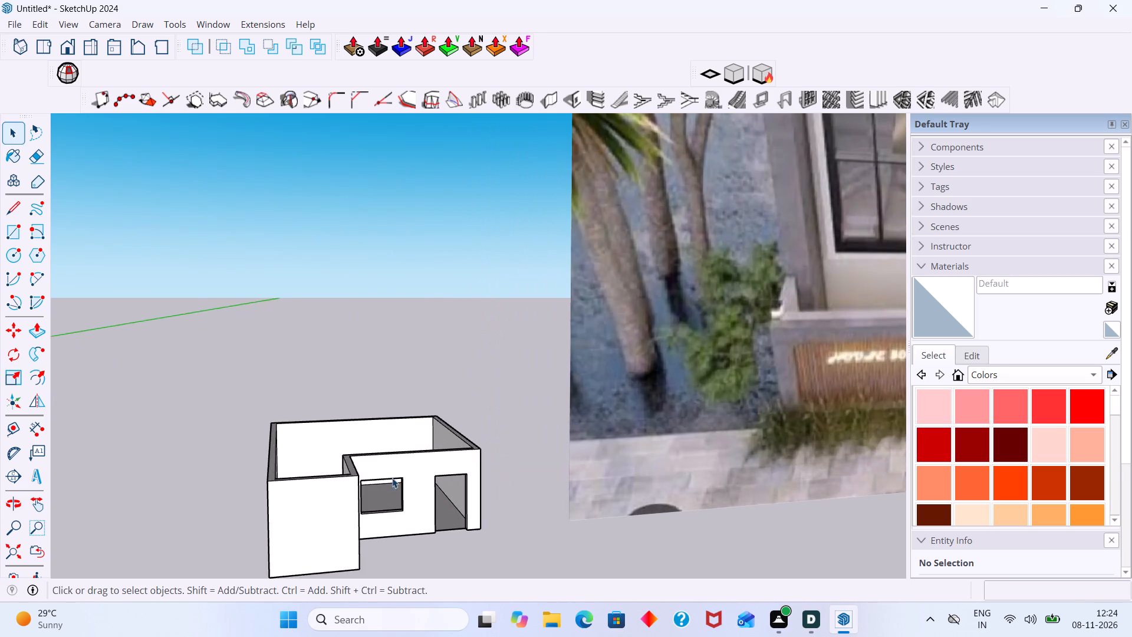
{"action": "middle_click_drag", "start_coordinate": [377, 478], "coordinate": [312, 483]}
{"action": "scroll", "coordinate": [397, 491], "scroll_direction": "up", "scroll_amount": 5}
{"action": "middle_click_drag", "start_coordinate": [338, 484], "coordinate": [219, 478]}
{"action": "scroll", "coordinate": [317, 464], "scroll_direction": "up", "scroll_amount": 3}
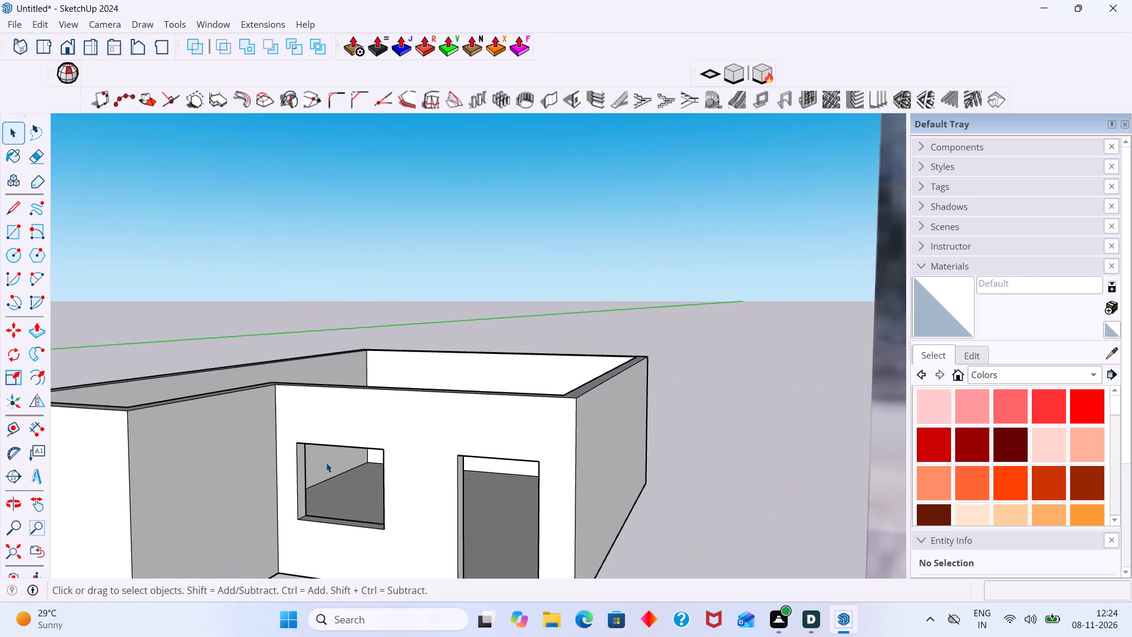
{"action": "middle_click_drag", "start_coordinate": [326, 461], "coordinate": [335, 388]}
{"action": "key", "text": "r"}
{"action": "scroll", "coordinate": [314, 399], "scroll_direction": "up", "scroll_amount": 3}
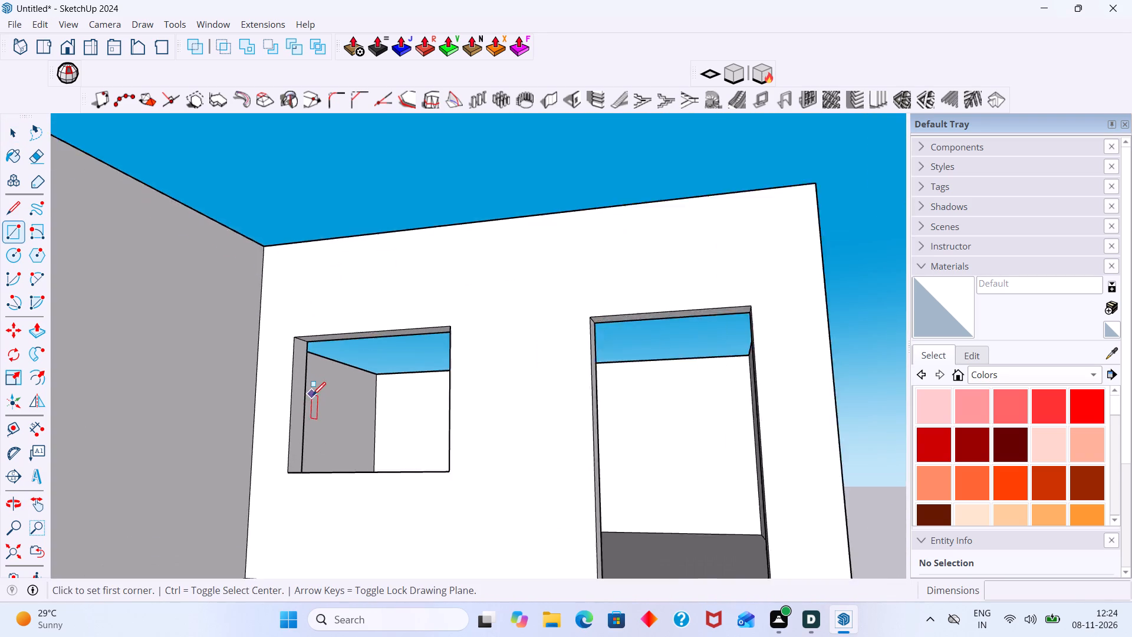
{"action": "scroll", "coordinate": [312, 395], "scroll_direction": "up", "scroll_amount": 3}
{"action": "left_click", "coordinate": [292, 287]}
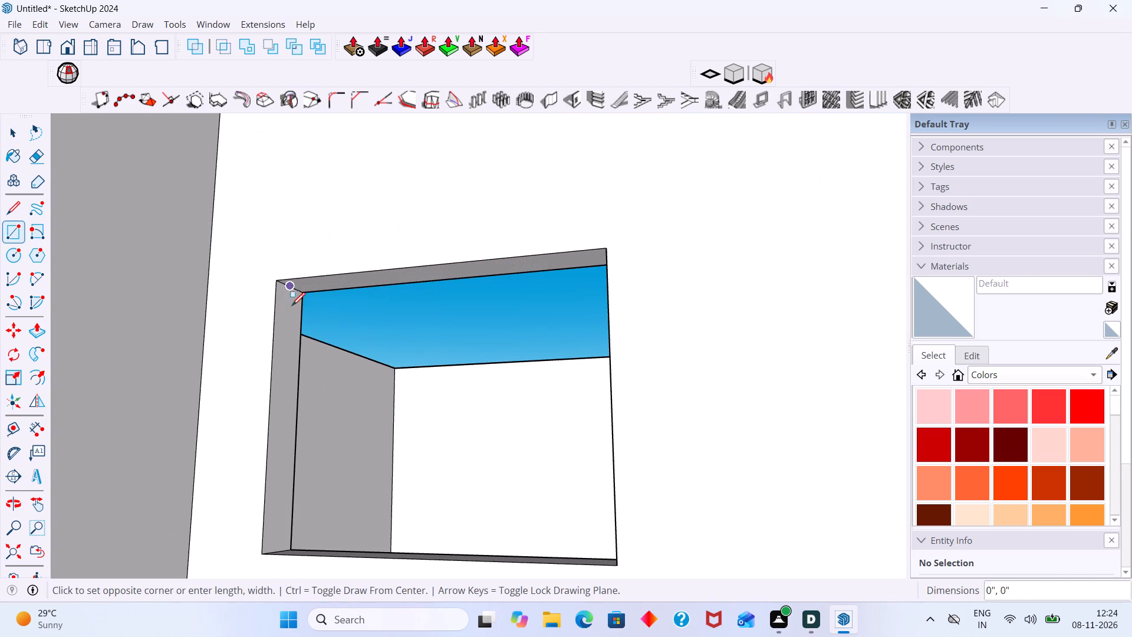
{"action": "scroll", "coordinate": [584, 553], "scroll_direction": "down", "scroll_amount": 2}
{"action": "middle_click_drag", "start_coordinate": [587, 562], "coordinate": [676, 577]}
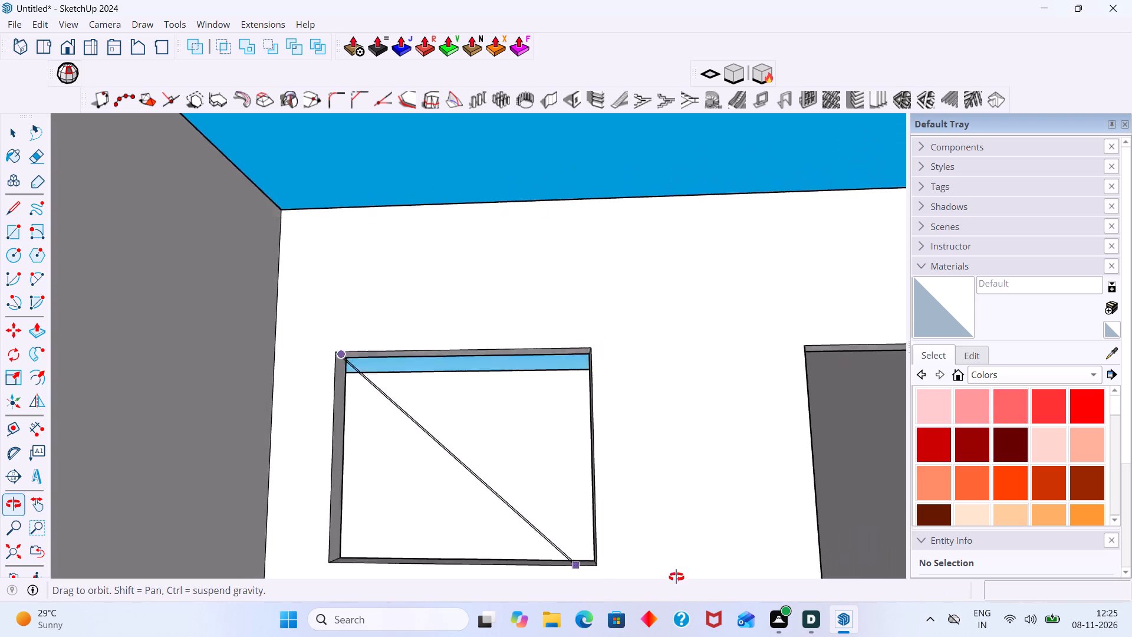
{"action": "middle_click_drag", "start_coordinate": [676, 577], "coordinate": [796, 612]}
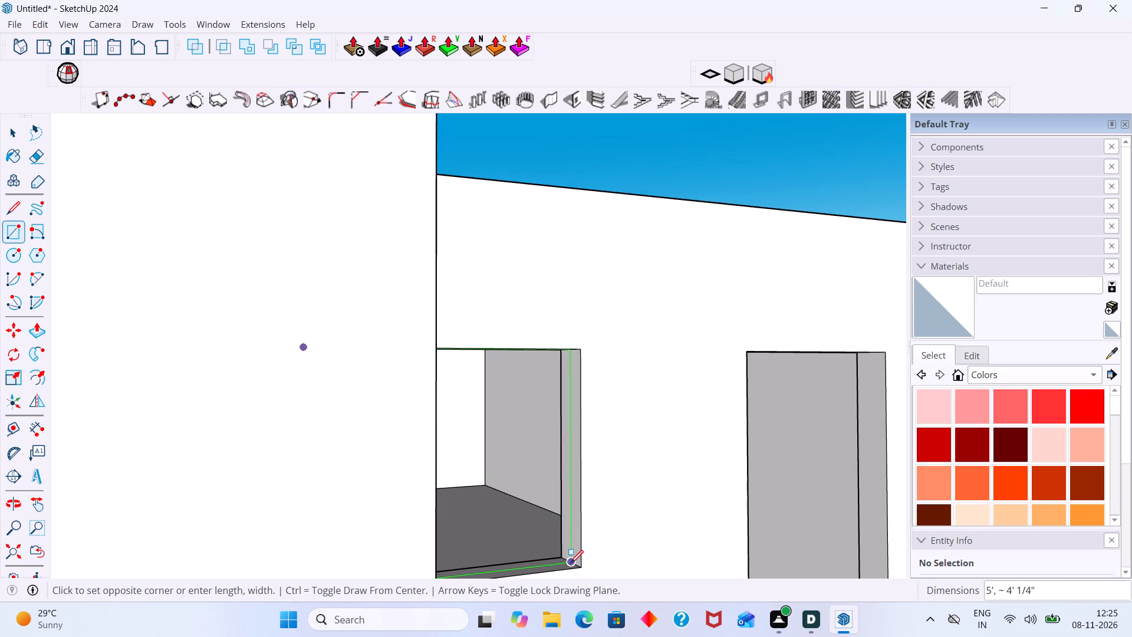
{"action": "left_click", "coordinate": [570, 563]}
{"action": "key", "text": "space"}
Create a rectangular window frame with 1 row and 2 columns on the window face using Panel Divider.
{"action": "scroll", "coordinate": [568, 560], "scroll_direction": "down", "scroll_amount": 8}
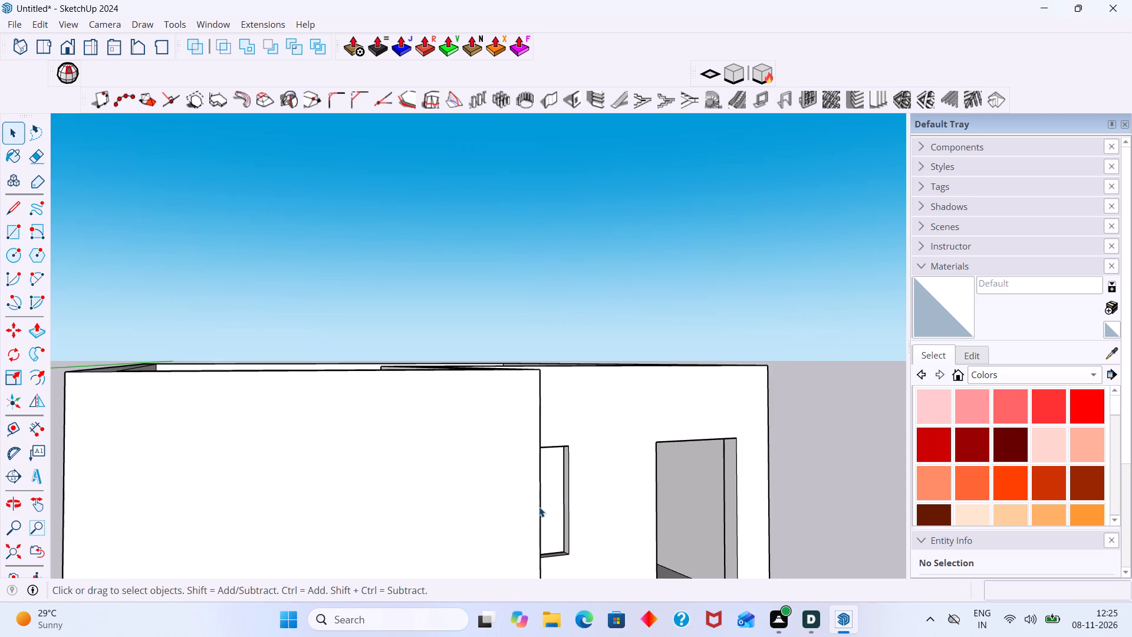
{"action": "middle_click_drag", "start_coordinate": [538, 497], "coordinate": [383, 503]}
{"action": "scroll", "coordinate": [499, 523], "scroll_direction": "down", "scroll_amount": 4}
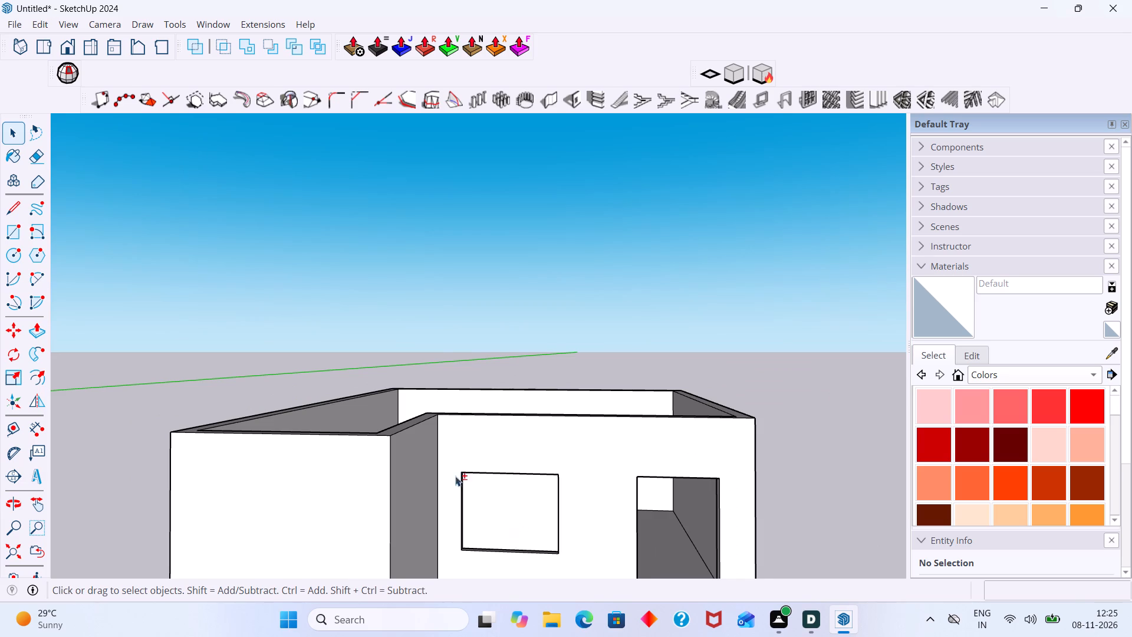
{"action": "middle_click_drag", "start_coordinate": [424, 459], "coordinate": [422, 464], "text": "shift"}
{"action": "middle_click_drag", "start_coordinate": [512, 490], "coordinate": [447, 438], "text": "shift"}
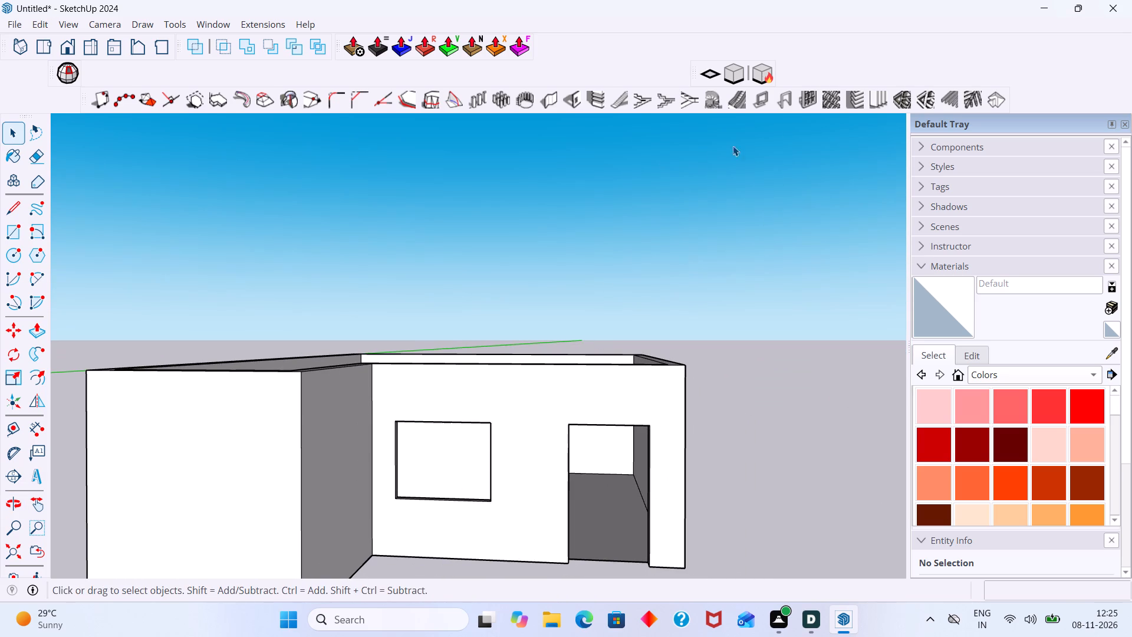
{"action": "left_click", "coordinate": [455, 463]}
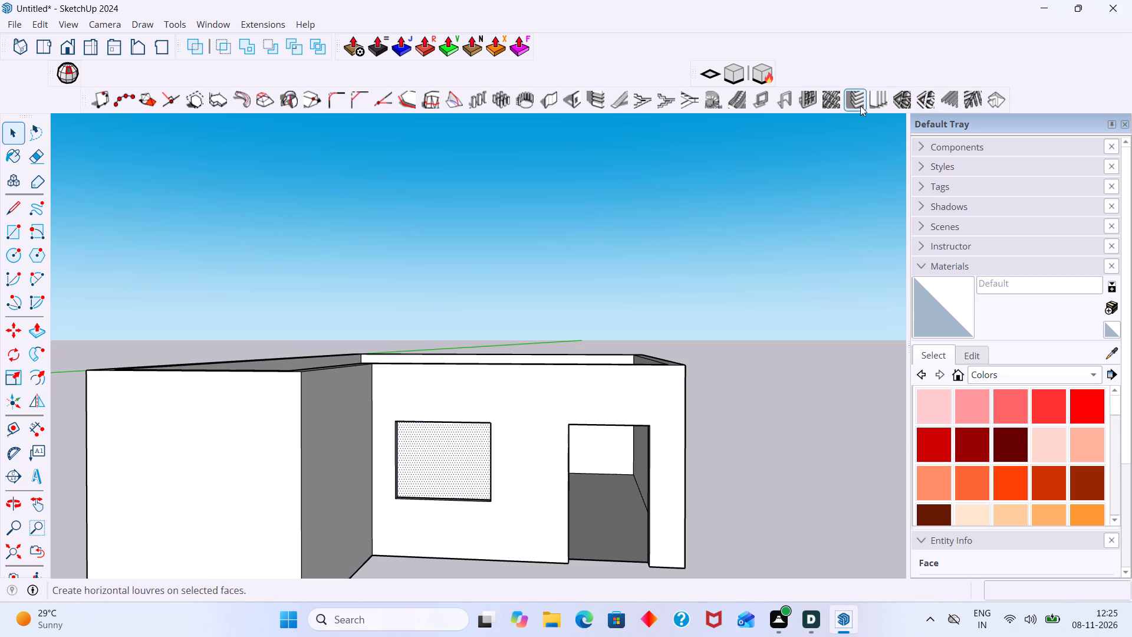
{"action": "left_click", "coordinate": [804, 104]}
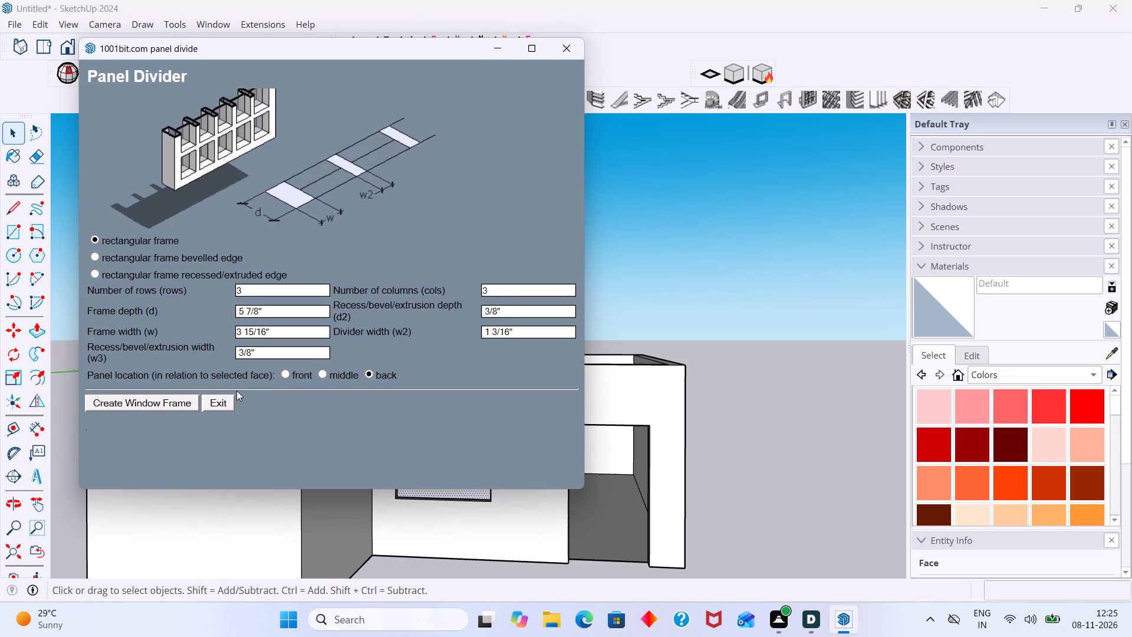
{"action": "left_click", "coordinate": [257, 293]}
{"action": "key", "text": "1"}
{"action": "left_click", "coordinate": [492, 291]}
{"action": "key", "text": "2"}
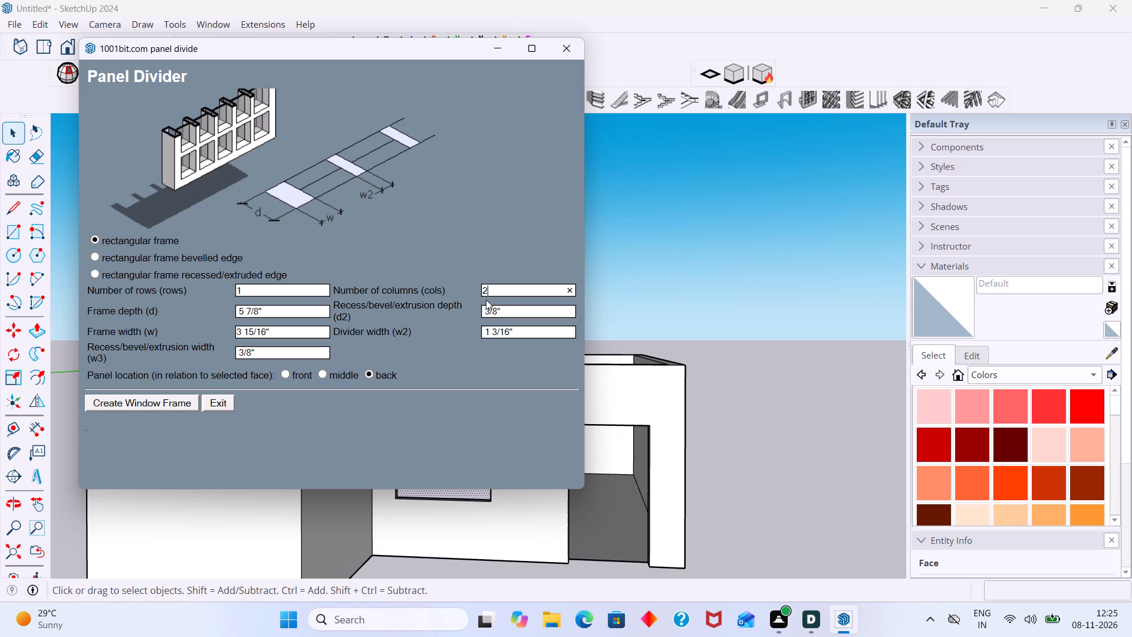
{"action": "left_click", "coordinate": [187, 406]}
Examine the two-pane window frame in its opening from several angles.
{"action": "scroll", "coordinate": [414, 464], "scroll_direction": "up", "scroll_amount": 5}
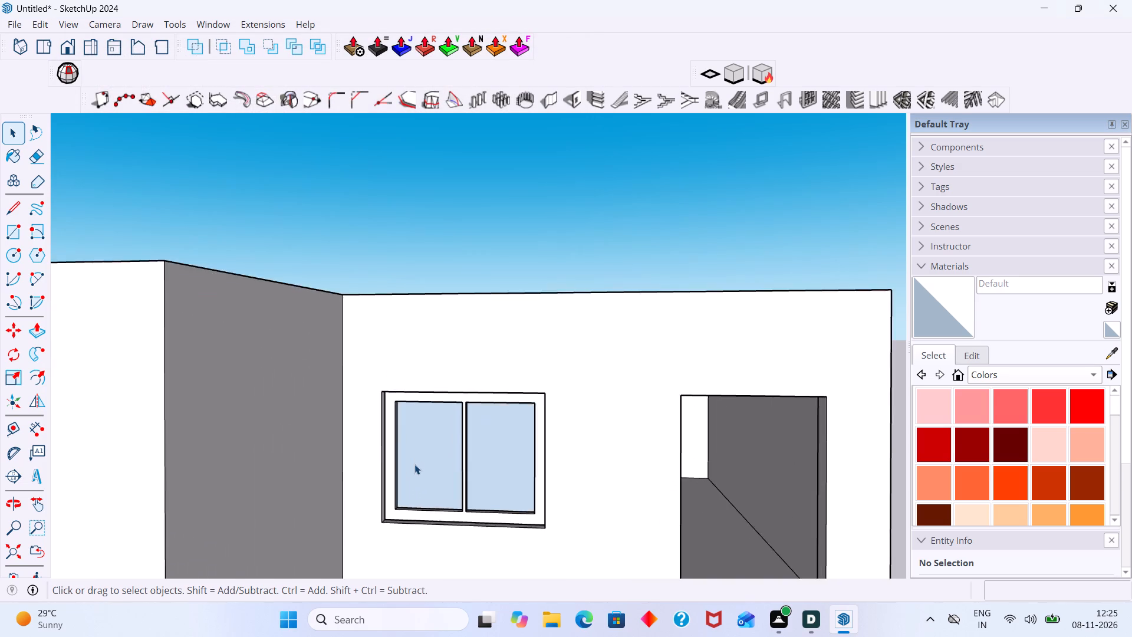
{"action": "scroll", "coordinate": [414, 464], "scroll_direction": "up", "scroll_amount": 5}
{"action": "middle_click_drag", "start_coordinate": [440, 471], "coordinate": [506, 479]}
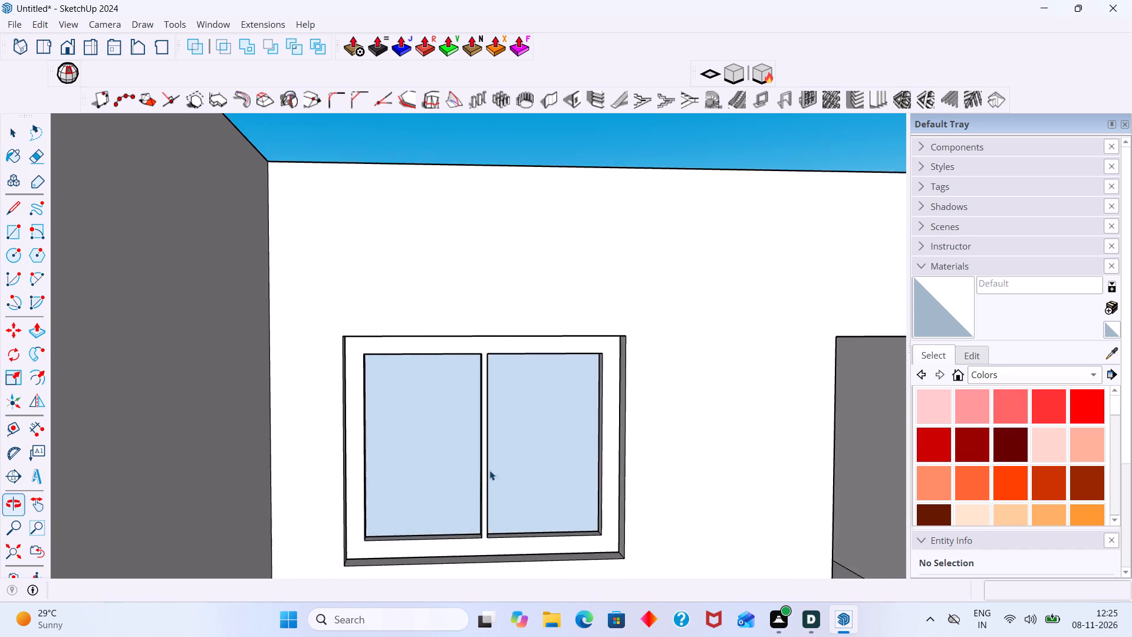
{"action": "scroll", "coordinate": [473, 465], "scroll_direction": "up", "scroll_amount": 5}
{"action": "middle_click_drag", "start_coordinate": [450, 459], "coordinate": [498, 567]}
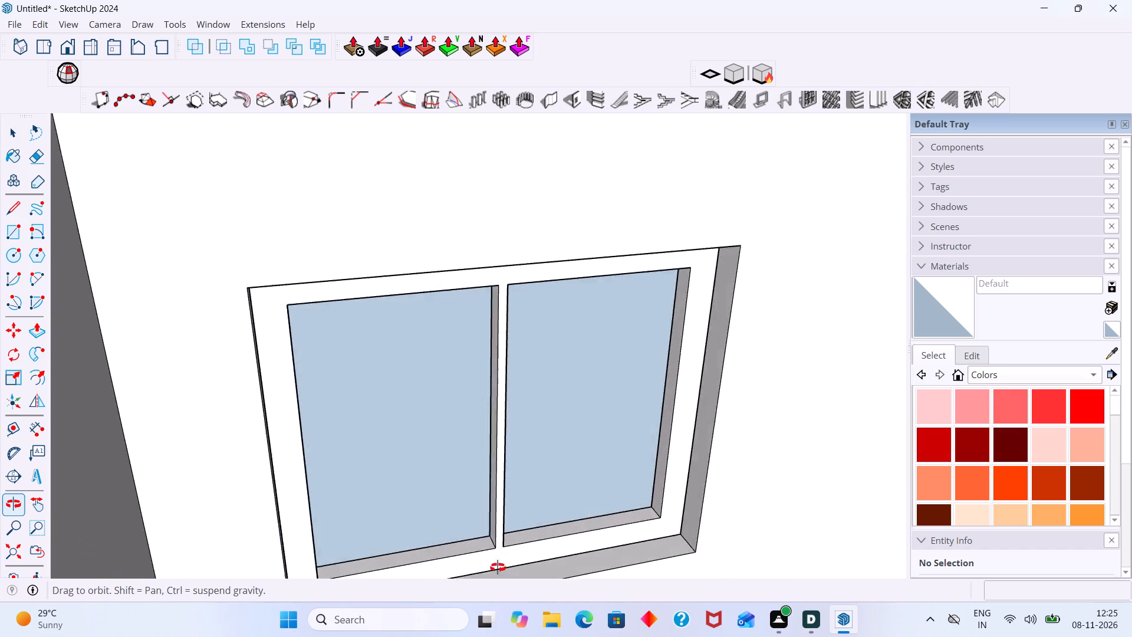
{"action": "middle_click_drag", "start_coordinate": [498, 567], "coordinate": [307, 532]}
{"action": "scroll", "coordinate": [370, 487], "scroll_direction": "down", "scroll_amount": 9}
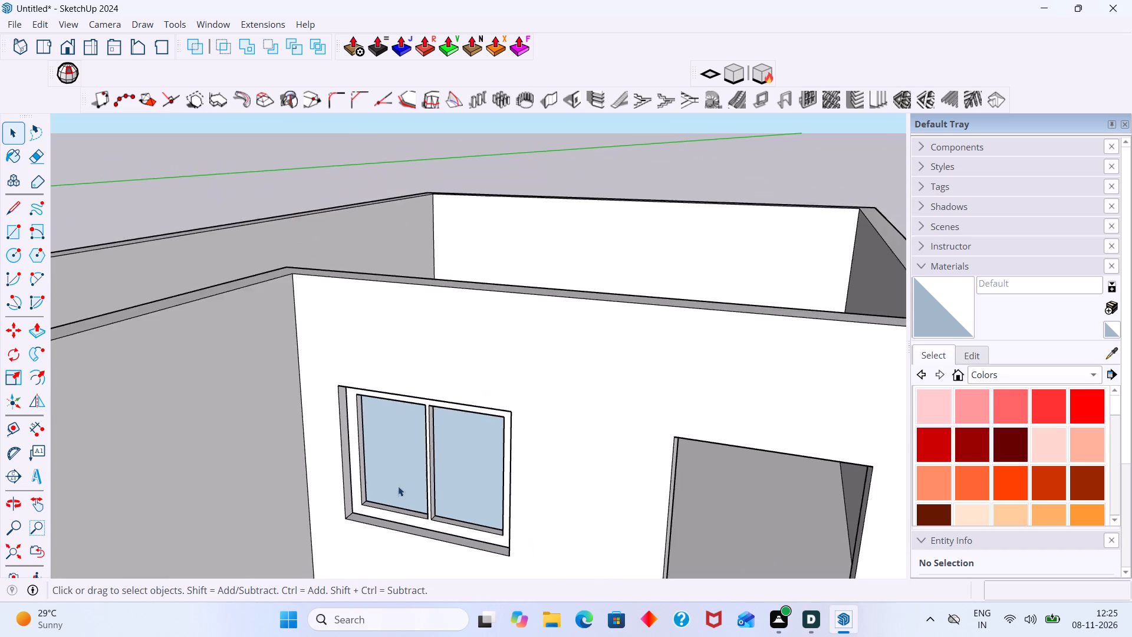
{"action": "scroll", "coordinate": [414, 489], "scroll_direction": "up", "scroll_amount": 18}
{"action": "scroll", "coordinate": [417, 487], "scroll_direction": "down", "scroll_amount": 7}
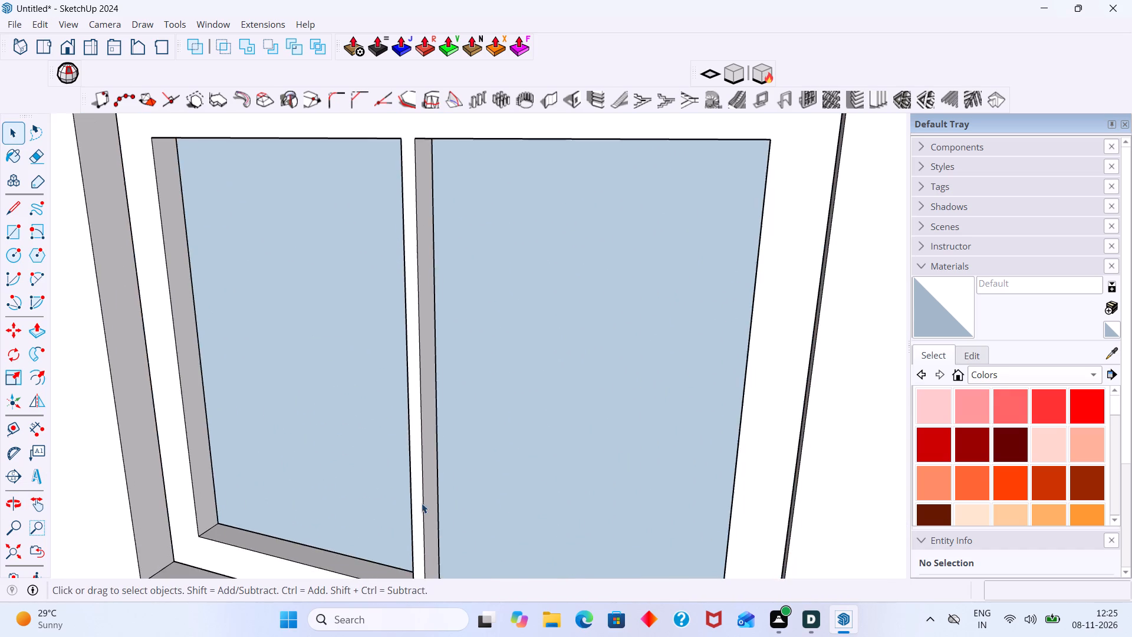
{"action": "scroll", "coordinate": [422, 503], "scroll_direction": "down", "scroll_amount": 12}
{"action": "middle_click_drag", "start_coordinate": [431, 504], "coordinate": [504, 540]}
{"action": "scroll", "coordinate": [465, 499], "scroll_direction": "up", "scroll_amount": 6}
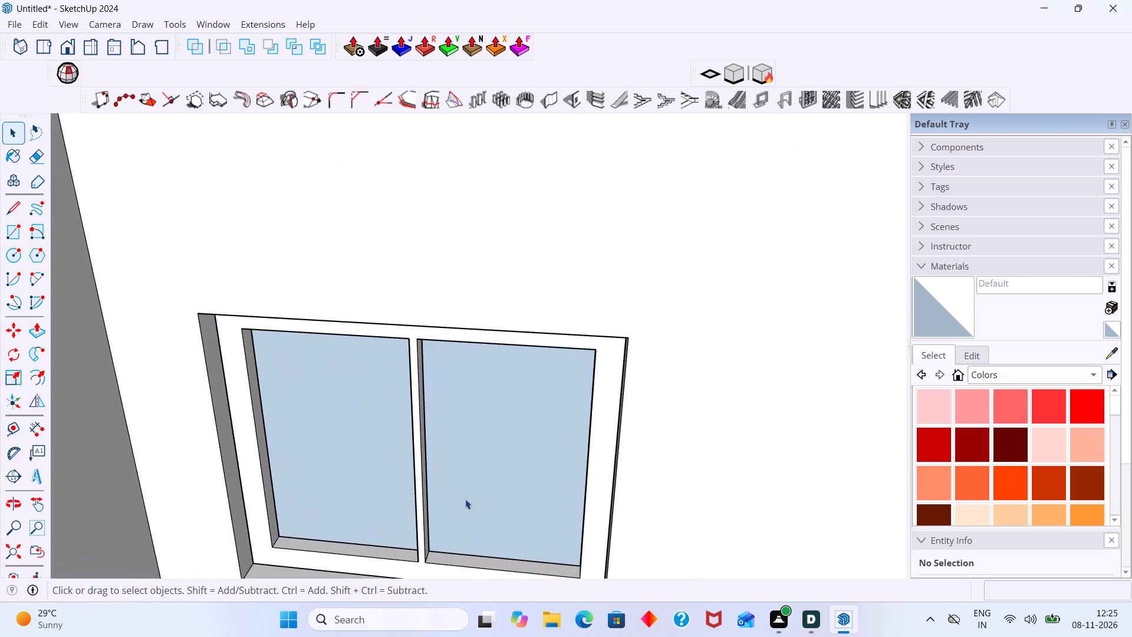
{"action": "scroll", "coordinate": [465, 500], "scroll_direction": "down", "scroll_amount": 7}
{"action": "scroll", "coordinate": [467, 498], "scroll_direction": "up", "scroll_amount": 2}
{"action": "scroll", "coordinate": [467, 498], "scroll_direction": "down", "scroll_amount": 7}
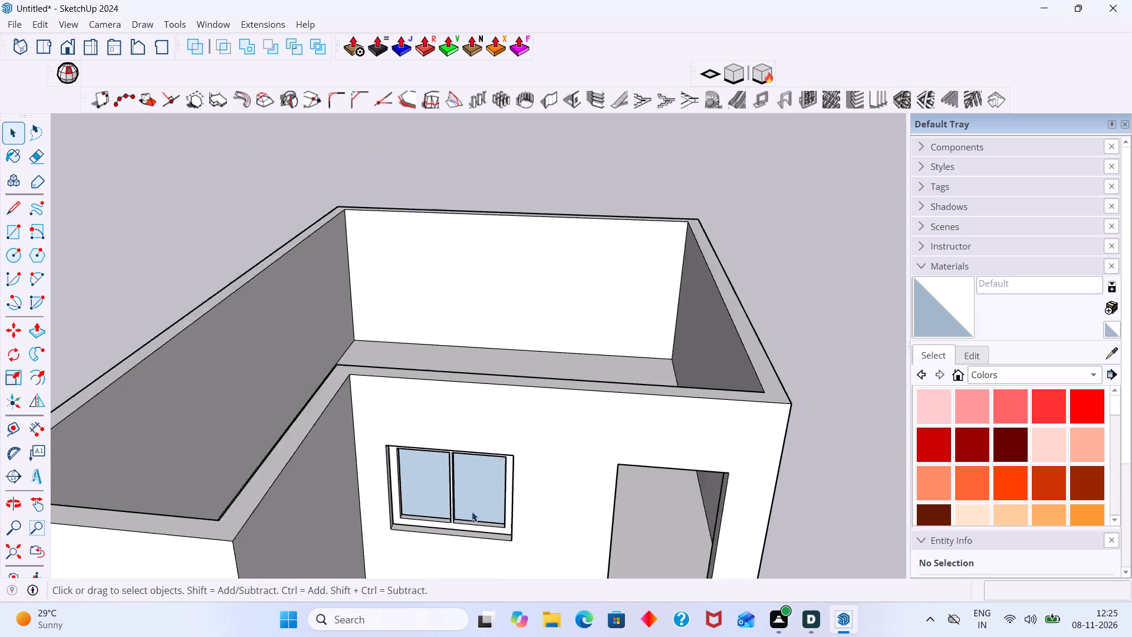
{"action": "scroll", "coordinate": [472, 511], "scroll_direction": "down", "scroll_amount": 9}
Compare the walls, window and door opening with the ground floor in the reference image.
{"action": "middle_click_drag", "start_coordinate": [514, 514], "coordinate": [456, 397], "text": "shift"}
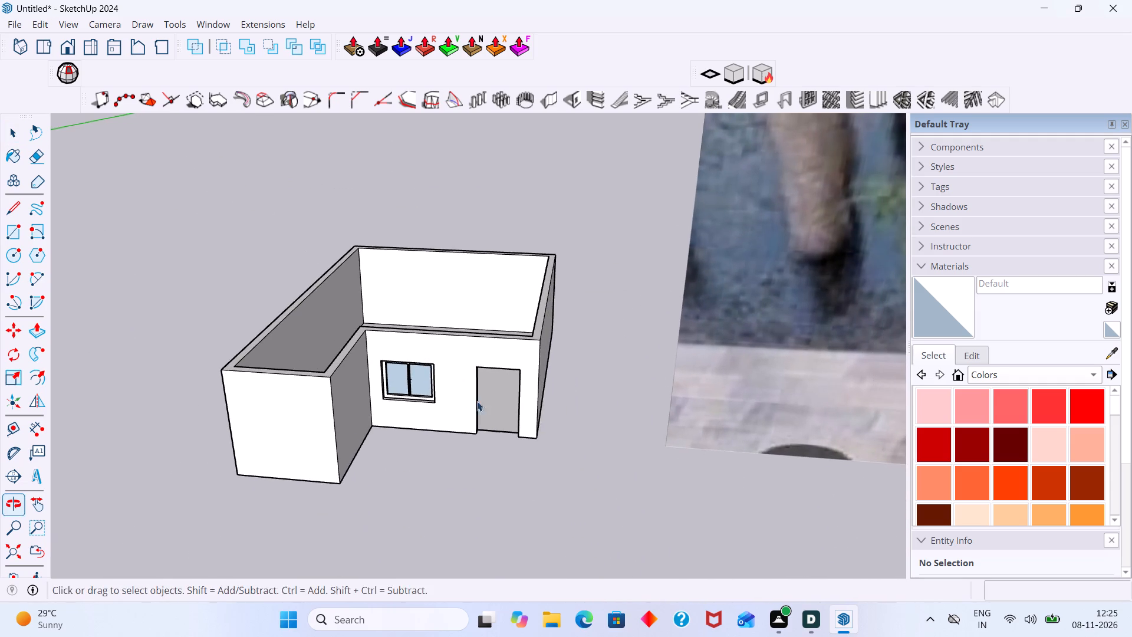
{"action": "middle_click_drag", "start_coordinate": [505, 403], "coordinate": [495, 372]}
{"action": "scroll", "coordinate": [623, 371], "scroll_direction": "down", "scroll_amount": 9}
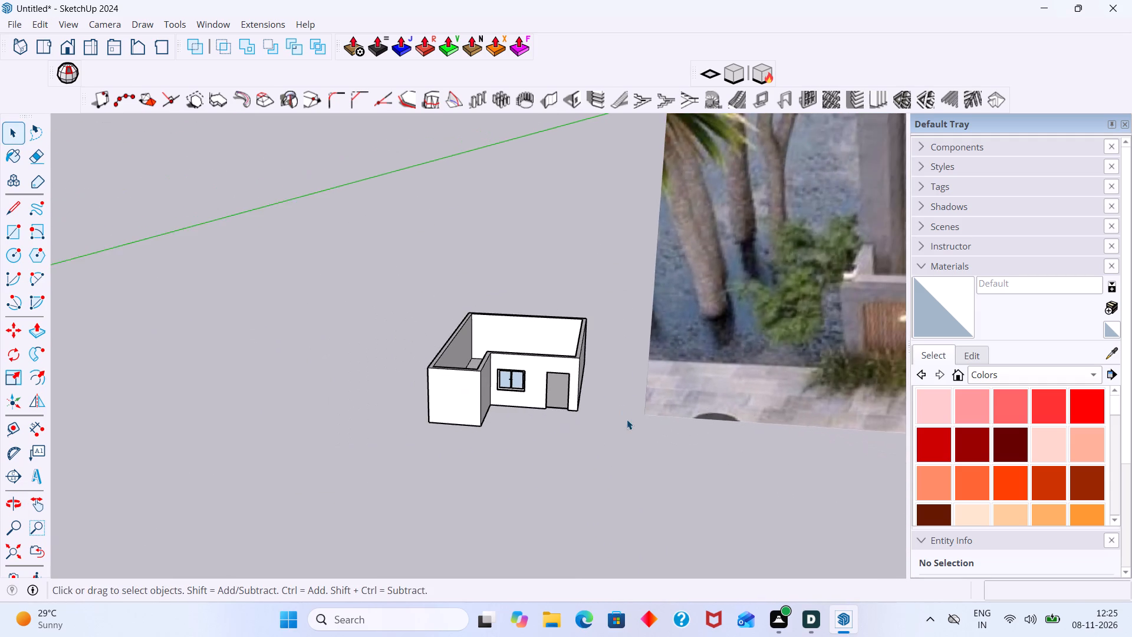
{"action": "scroll", "coordinate": [627, 419], "scroll_direction": "down", "scroll_amount": 4}
{"action": "middle_click_drag", "start_coordinate": [627, 422], "coordinate": [617, 428]}
{"action": "scroll", "coordinate": [617, 431], "scroll_direction": "down", "scroll_amount": 2}
{"action": "middle_click_drag", "start_coordinate": [631, 458], "coordinate": [521, 451]}
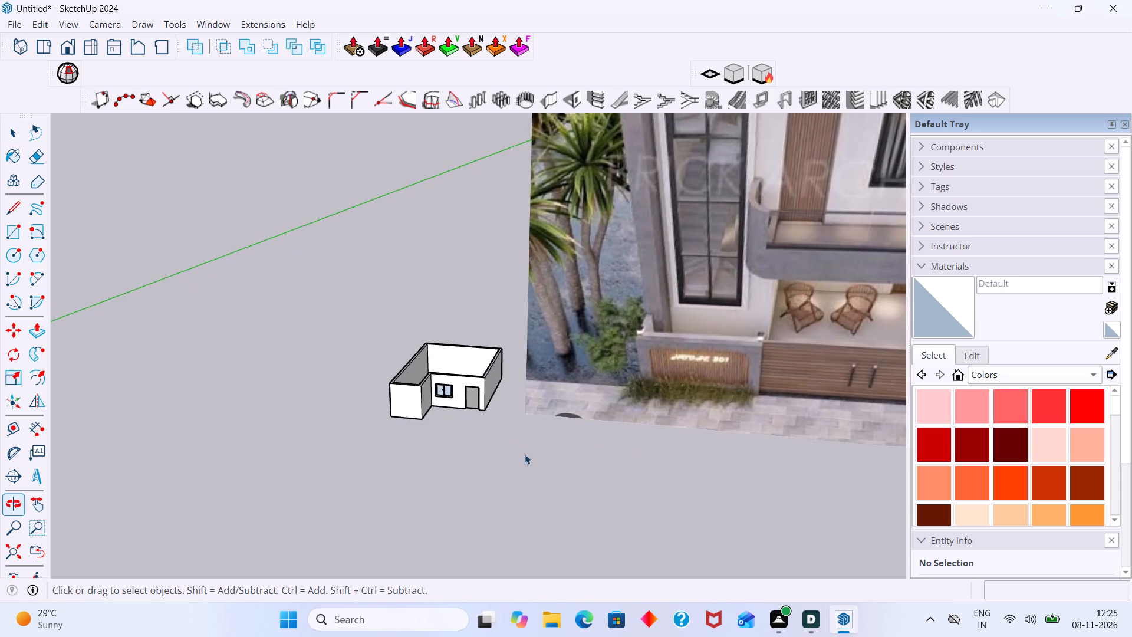
{"action": "scroll", "coordinate": [525, 451], "scroll_direction": "down", "scroll_amount": 2}
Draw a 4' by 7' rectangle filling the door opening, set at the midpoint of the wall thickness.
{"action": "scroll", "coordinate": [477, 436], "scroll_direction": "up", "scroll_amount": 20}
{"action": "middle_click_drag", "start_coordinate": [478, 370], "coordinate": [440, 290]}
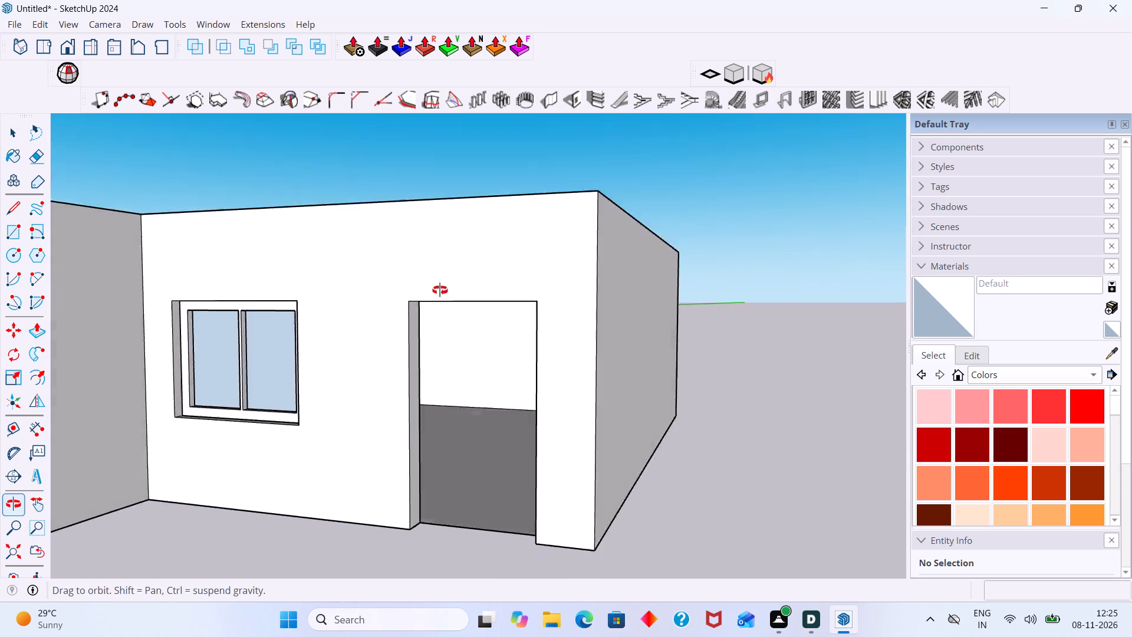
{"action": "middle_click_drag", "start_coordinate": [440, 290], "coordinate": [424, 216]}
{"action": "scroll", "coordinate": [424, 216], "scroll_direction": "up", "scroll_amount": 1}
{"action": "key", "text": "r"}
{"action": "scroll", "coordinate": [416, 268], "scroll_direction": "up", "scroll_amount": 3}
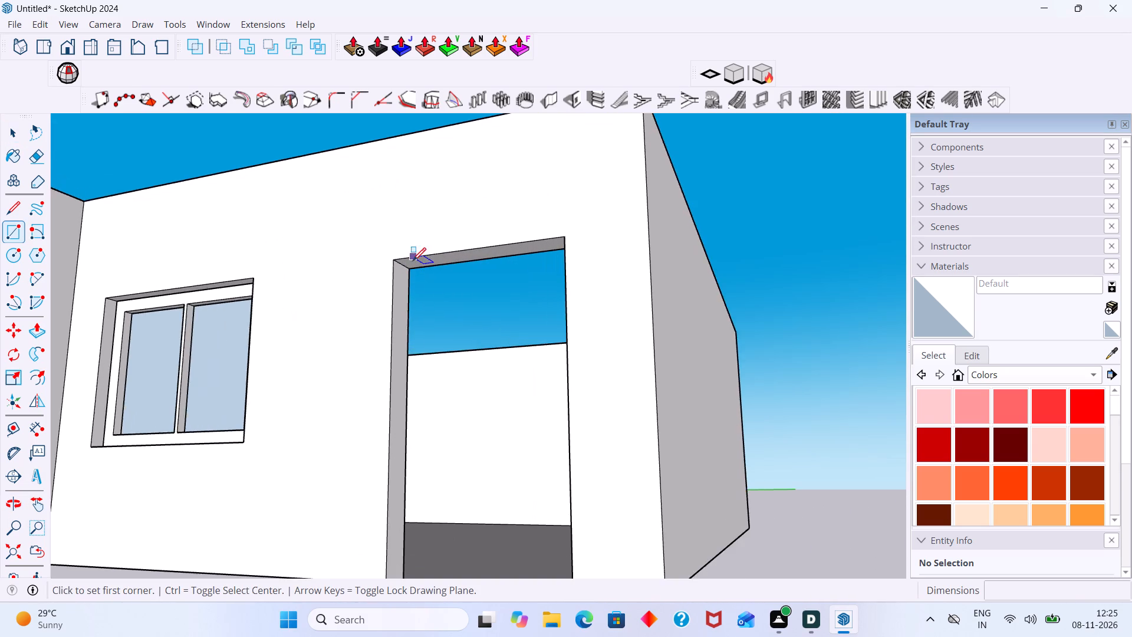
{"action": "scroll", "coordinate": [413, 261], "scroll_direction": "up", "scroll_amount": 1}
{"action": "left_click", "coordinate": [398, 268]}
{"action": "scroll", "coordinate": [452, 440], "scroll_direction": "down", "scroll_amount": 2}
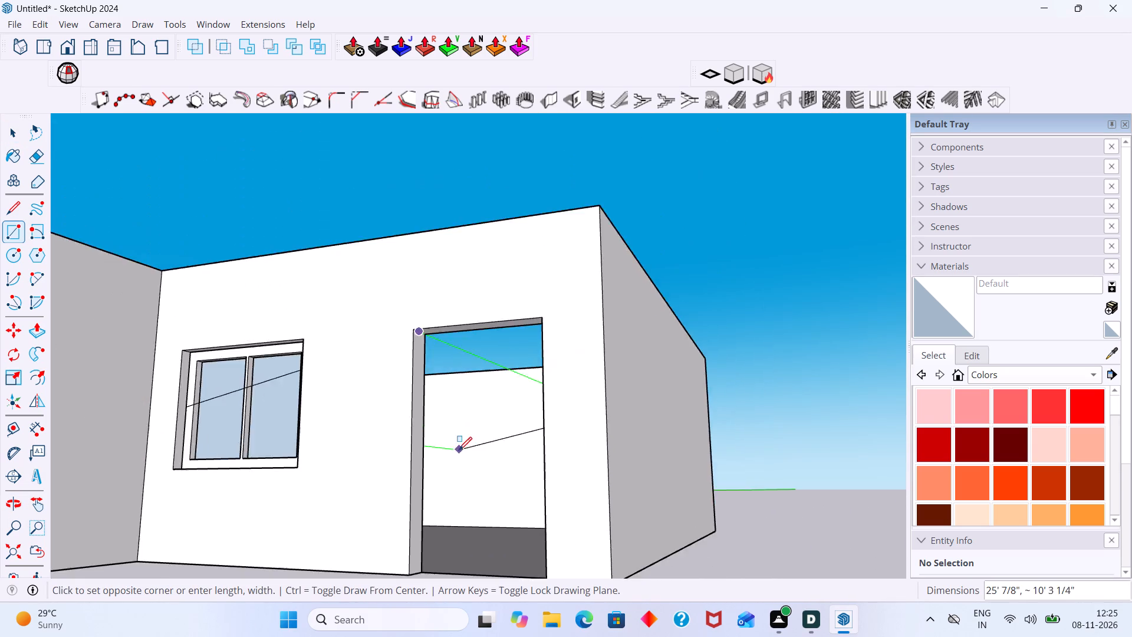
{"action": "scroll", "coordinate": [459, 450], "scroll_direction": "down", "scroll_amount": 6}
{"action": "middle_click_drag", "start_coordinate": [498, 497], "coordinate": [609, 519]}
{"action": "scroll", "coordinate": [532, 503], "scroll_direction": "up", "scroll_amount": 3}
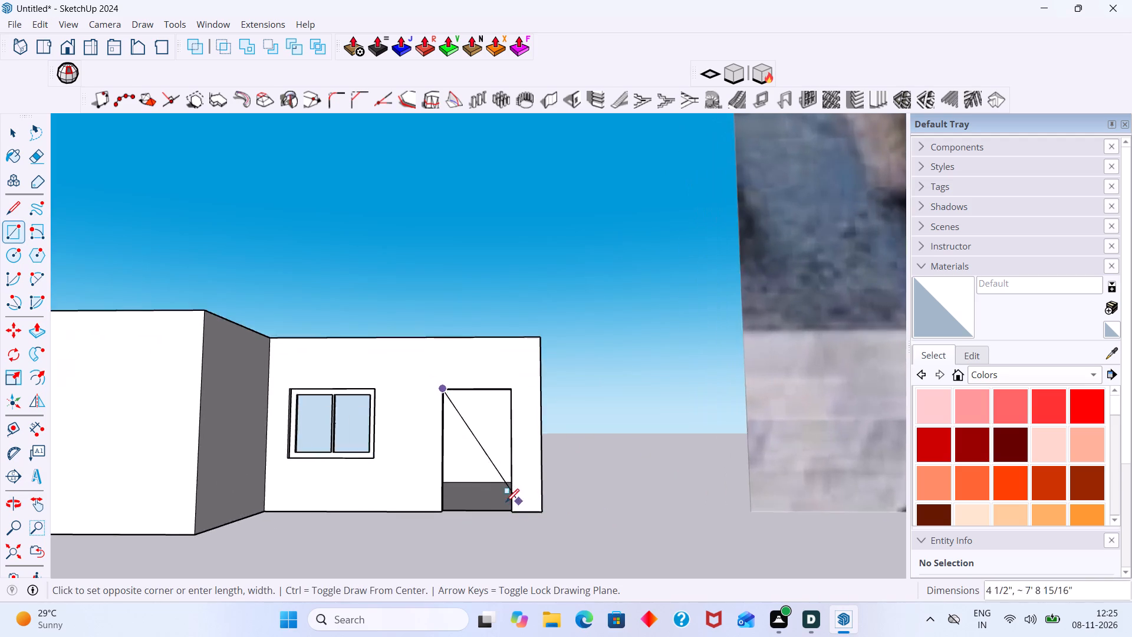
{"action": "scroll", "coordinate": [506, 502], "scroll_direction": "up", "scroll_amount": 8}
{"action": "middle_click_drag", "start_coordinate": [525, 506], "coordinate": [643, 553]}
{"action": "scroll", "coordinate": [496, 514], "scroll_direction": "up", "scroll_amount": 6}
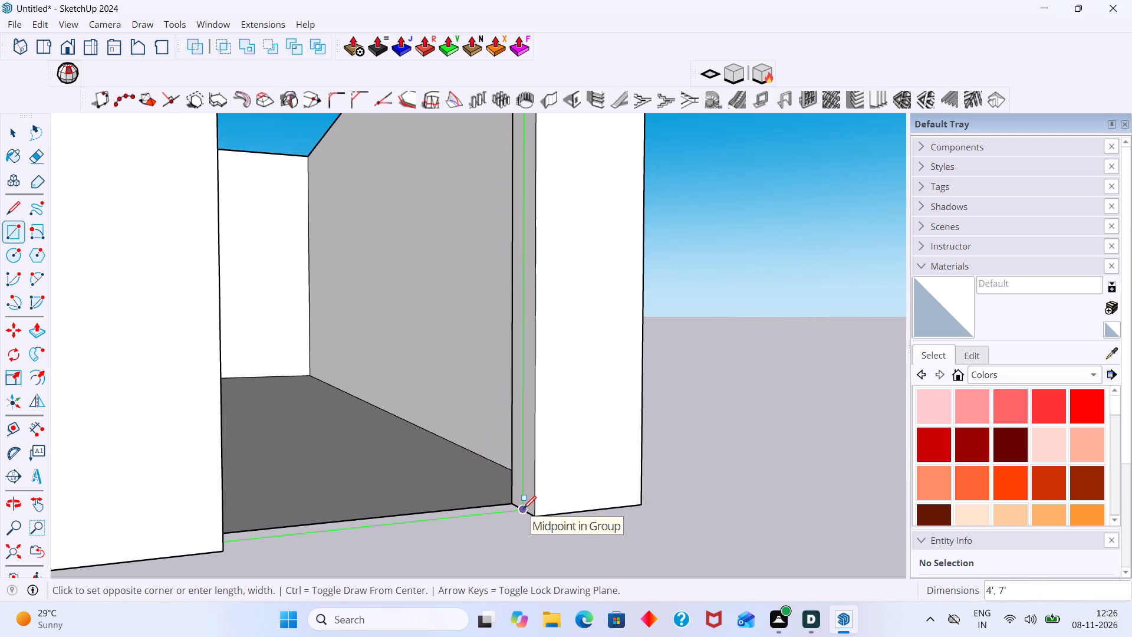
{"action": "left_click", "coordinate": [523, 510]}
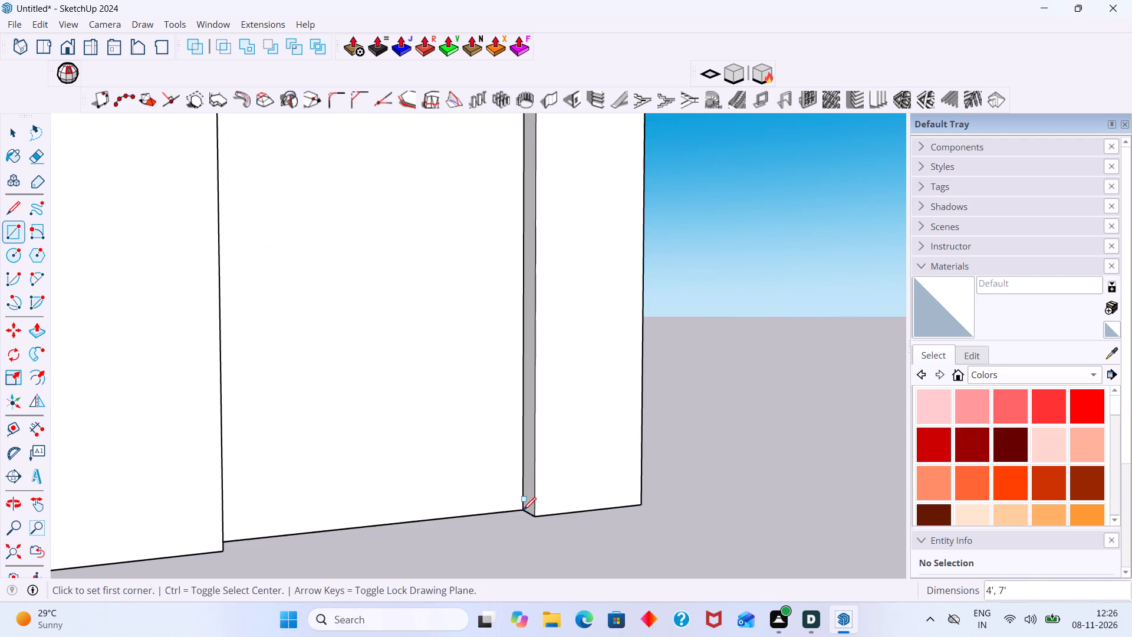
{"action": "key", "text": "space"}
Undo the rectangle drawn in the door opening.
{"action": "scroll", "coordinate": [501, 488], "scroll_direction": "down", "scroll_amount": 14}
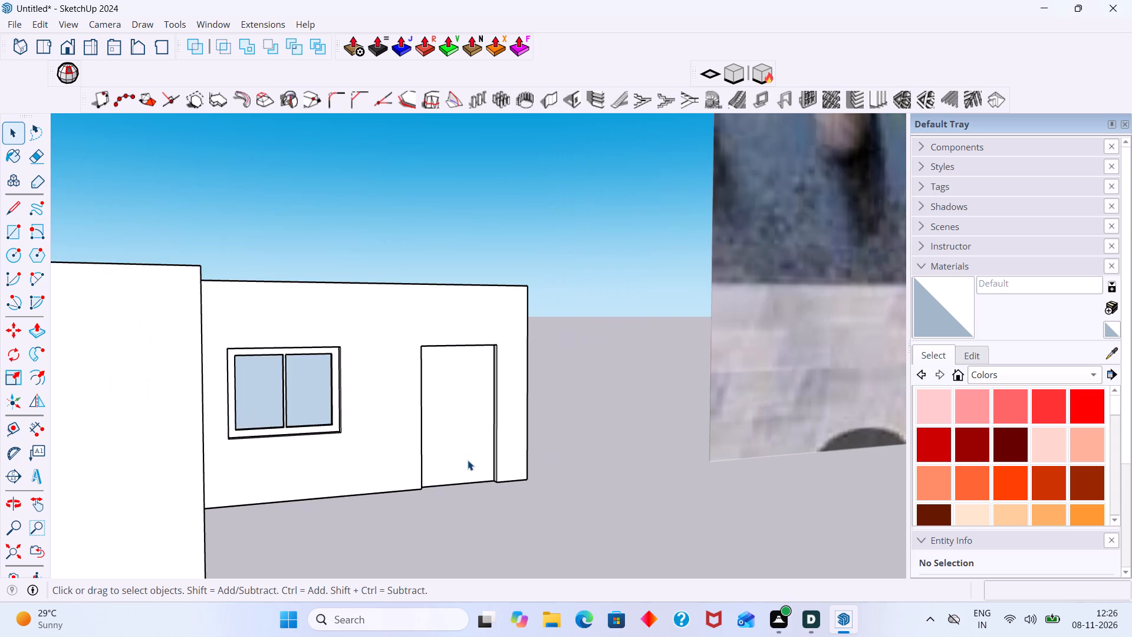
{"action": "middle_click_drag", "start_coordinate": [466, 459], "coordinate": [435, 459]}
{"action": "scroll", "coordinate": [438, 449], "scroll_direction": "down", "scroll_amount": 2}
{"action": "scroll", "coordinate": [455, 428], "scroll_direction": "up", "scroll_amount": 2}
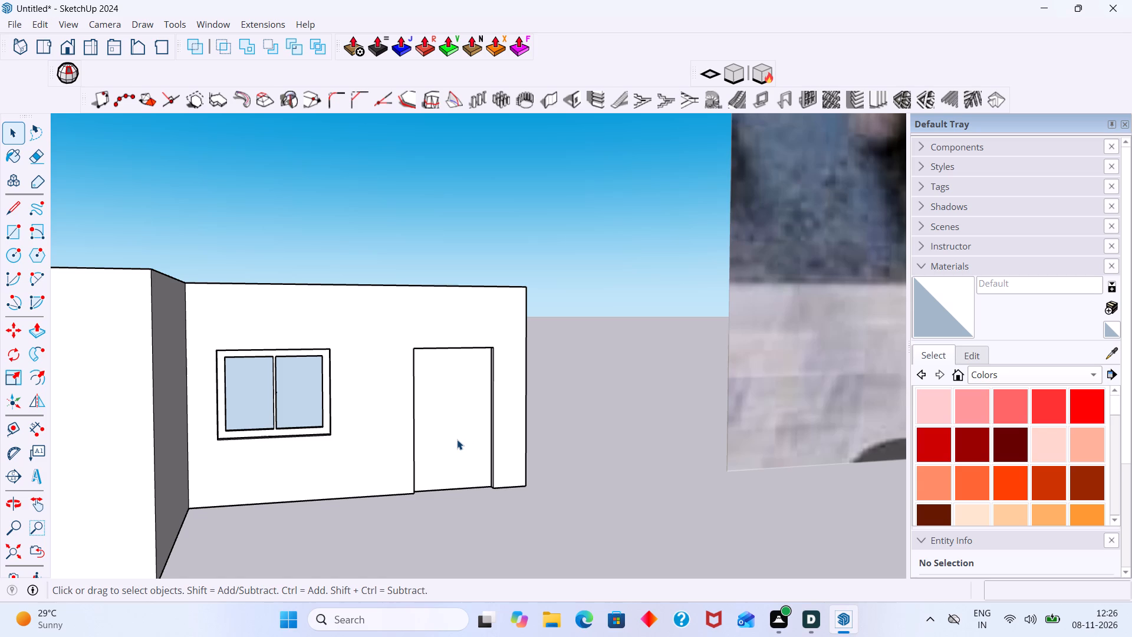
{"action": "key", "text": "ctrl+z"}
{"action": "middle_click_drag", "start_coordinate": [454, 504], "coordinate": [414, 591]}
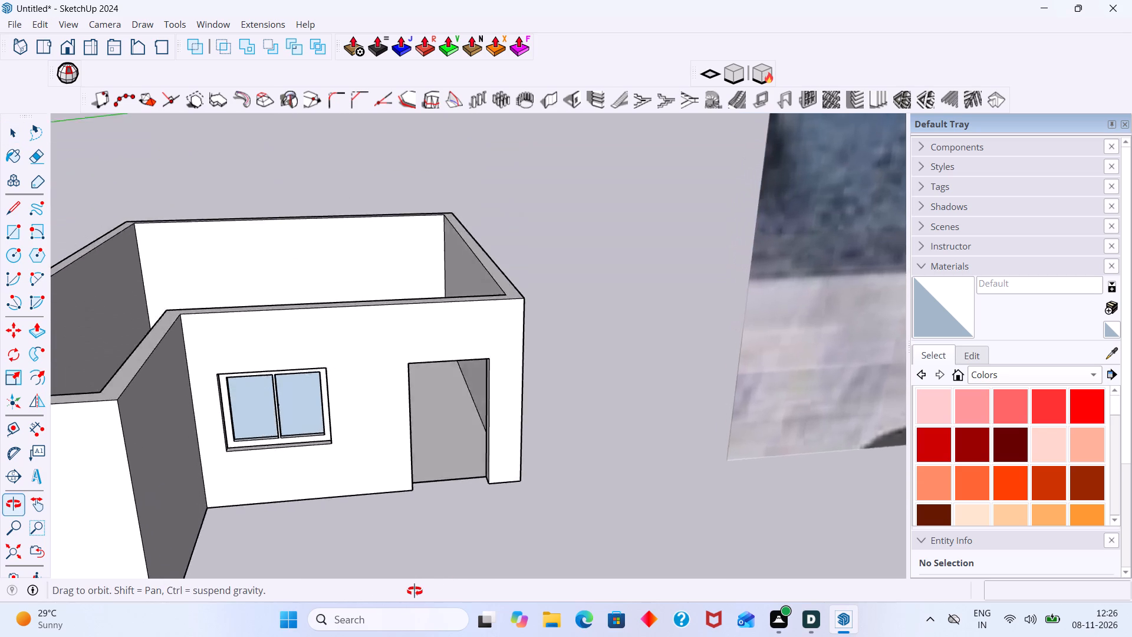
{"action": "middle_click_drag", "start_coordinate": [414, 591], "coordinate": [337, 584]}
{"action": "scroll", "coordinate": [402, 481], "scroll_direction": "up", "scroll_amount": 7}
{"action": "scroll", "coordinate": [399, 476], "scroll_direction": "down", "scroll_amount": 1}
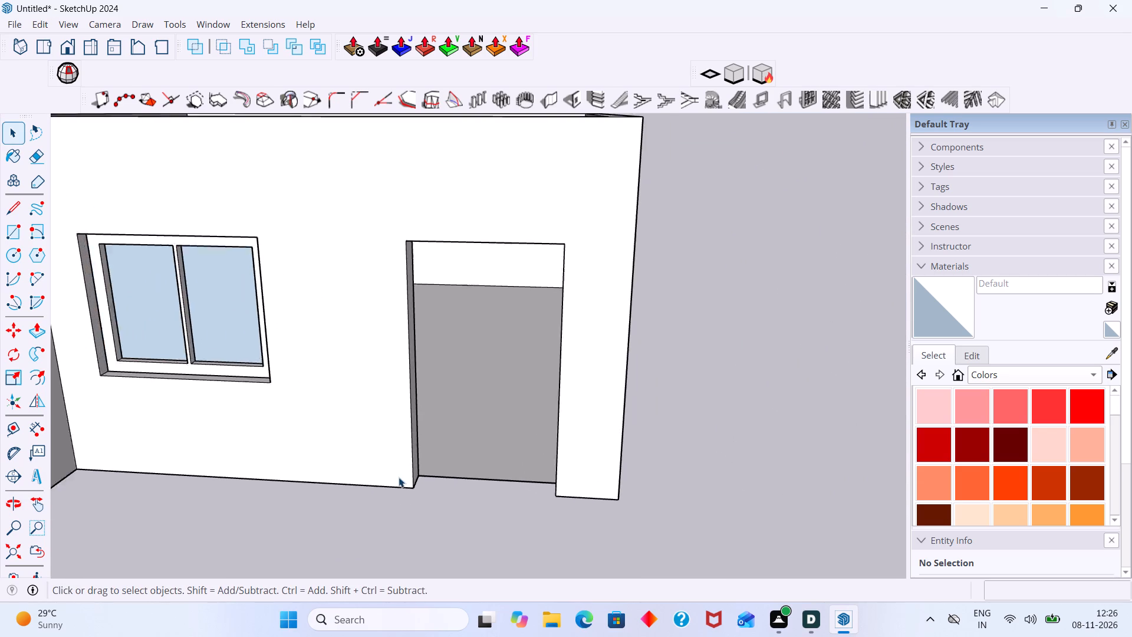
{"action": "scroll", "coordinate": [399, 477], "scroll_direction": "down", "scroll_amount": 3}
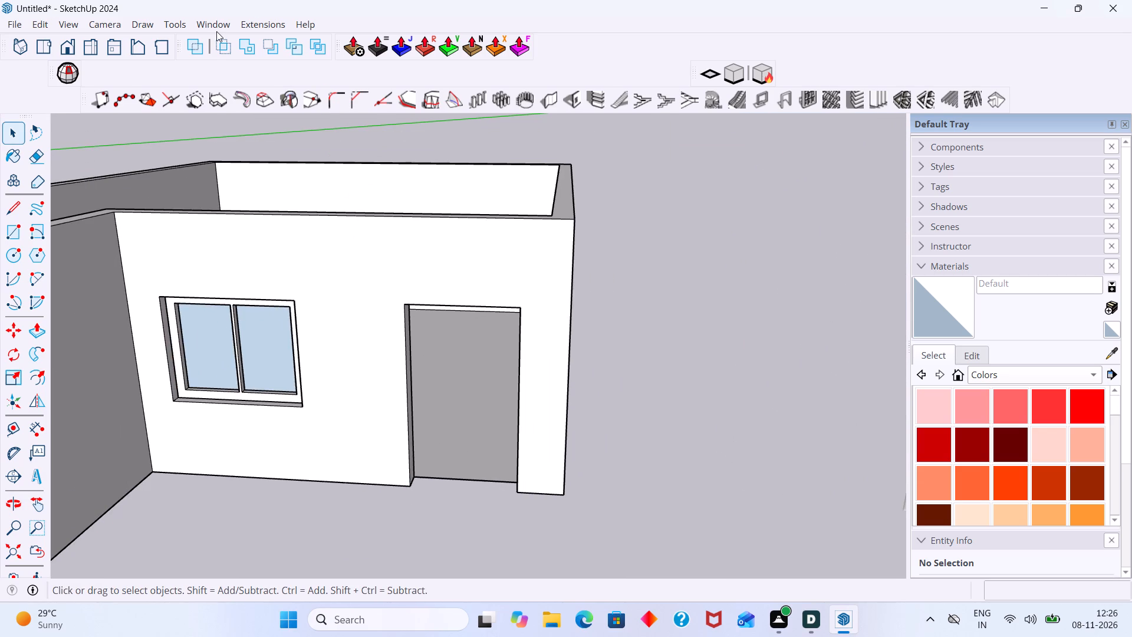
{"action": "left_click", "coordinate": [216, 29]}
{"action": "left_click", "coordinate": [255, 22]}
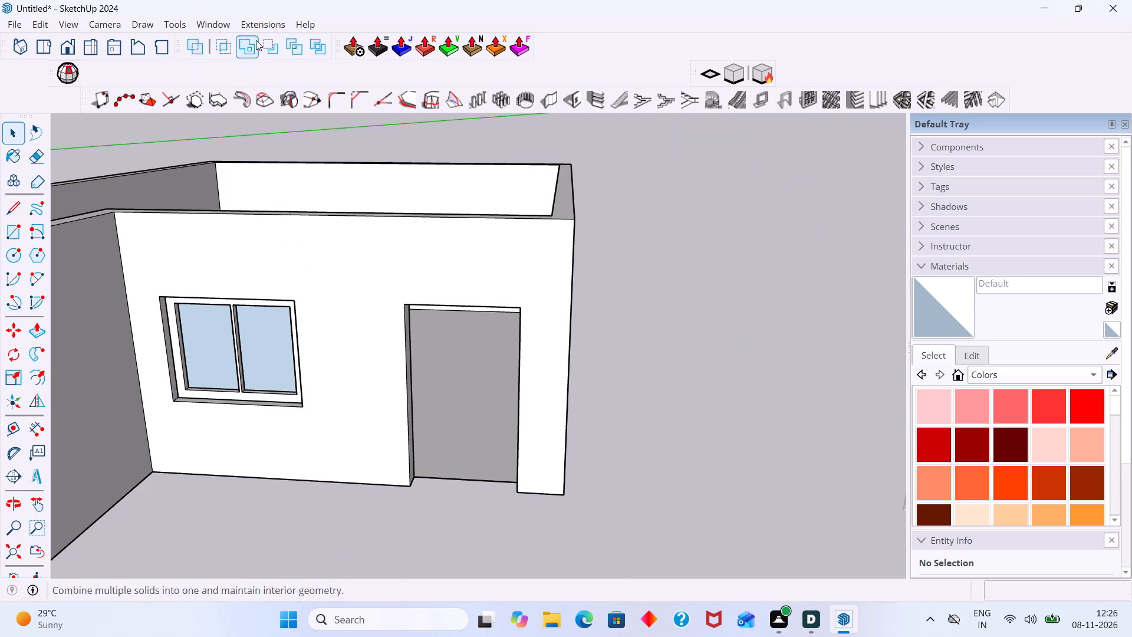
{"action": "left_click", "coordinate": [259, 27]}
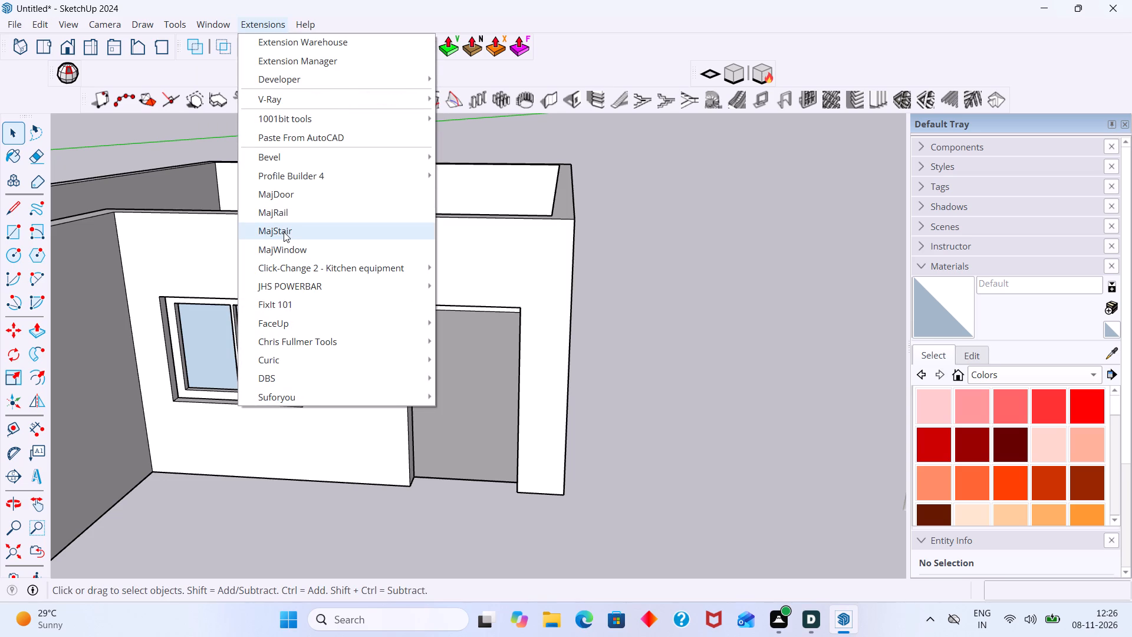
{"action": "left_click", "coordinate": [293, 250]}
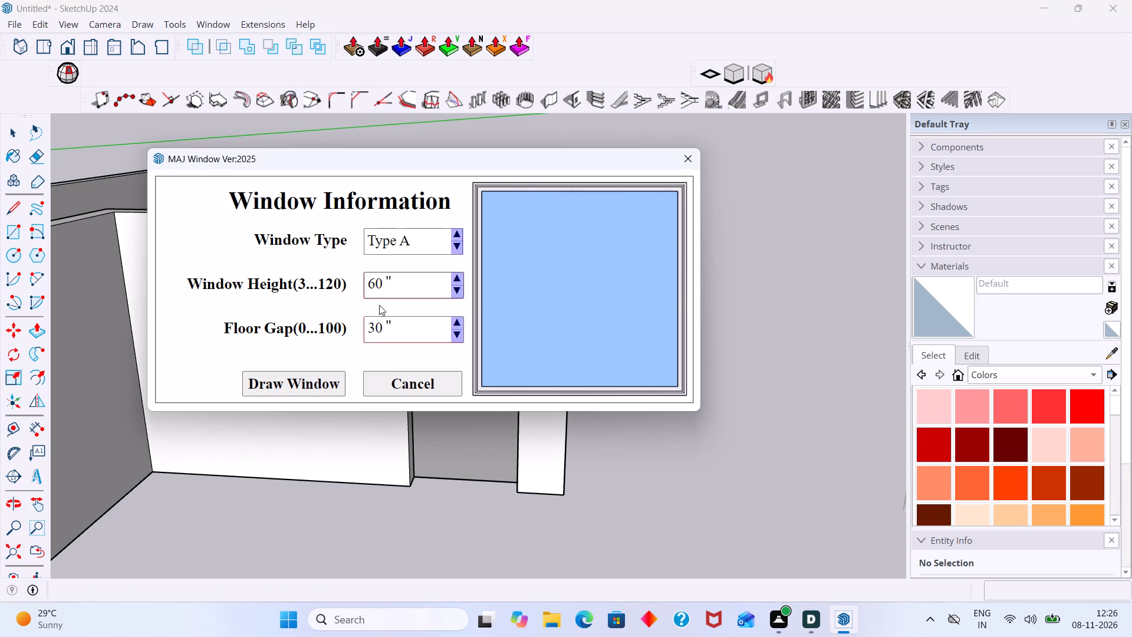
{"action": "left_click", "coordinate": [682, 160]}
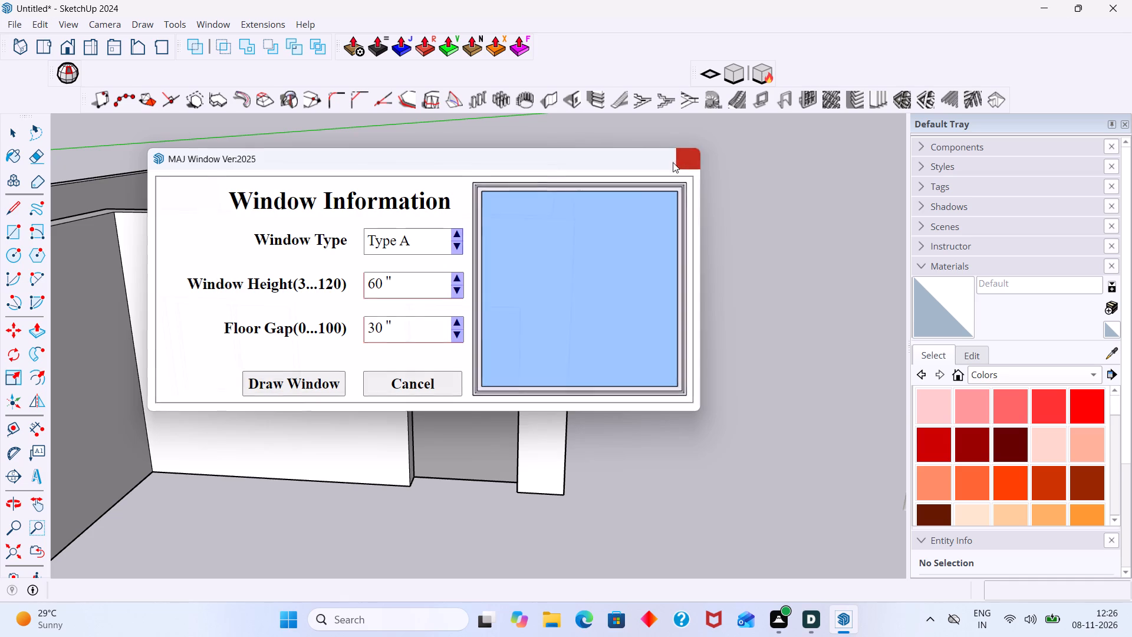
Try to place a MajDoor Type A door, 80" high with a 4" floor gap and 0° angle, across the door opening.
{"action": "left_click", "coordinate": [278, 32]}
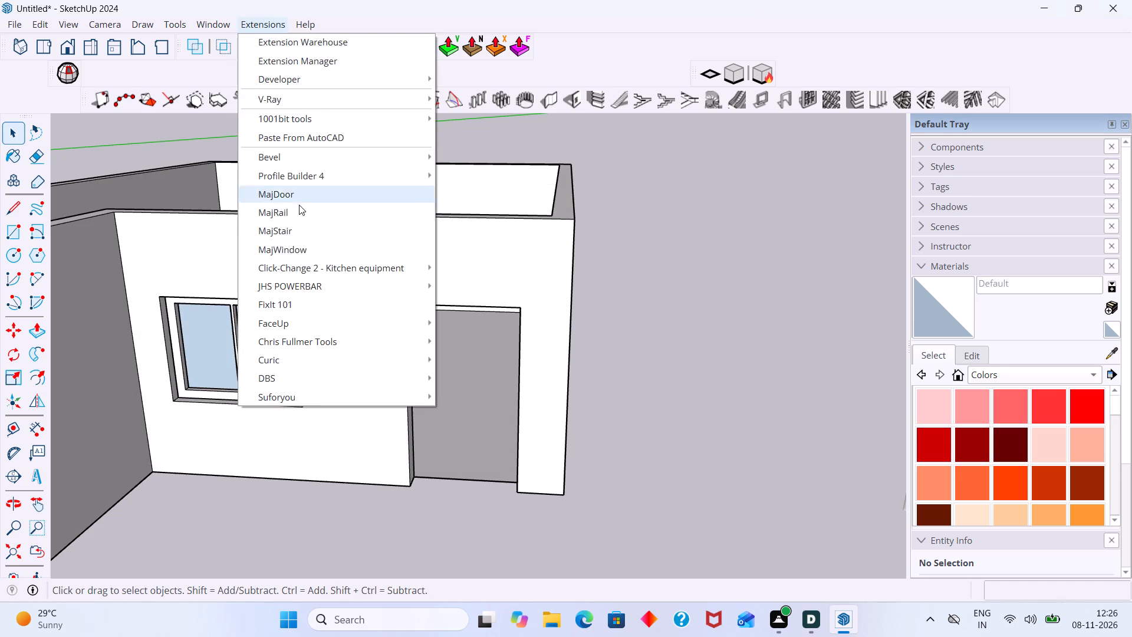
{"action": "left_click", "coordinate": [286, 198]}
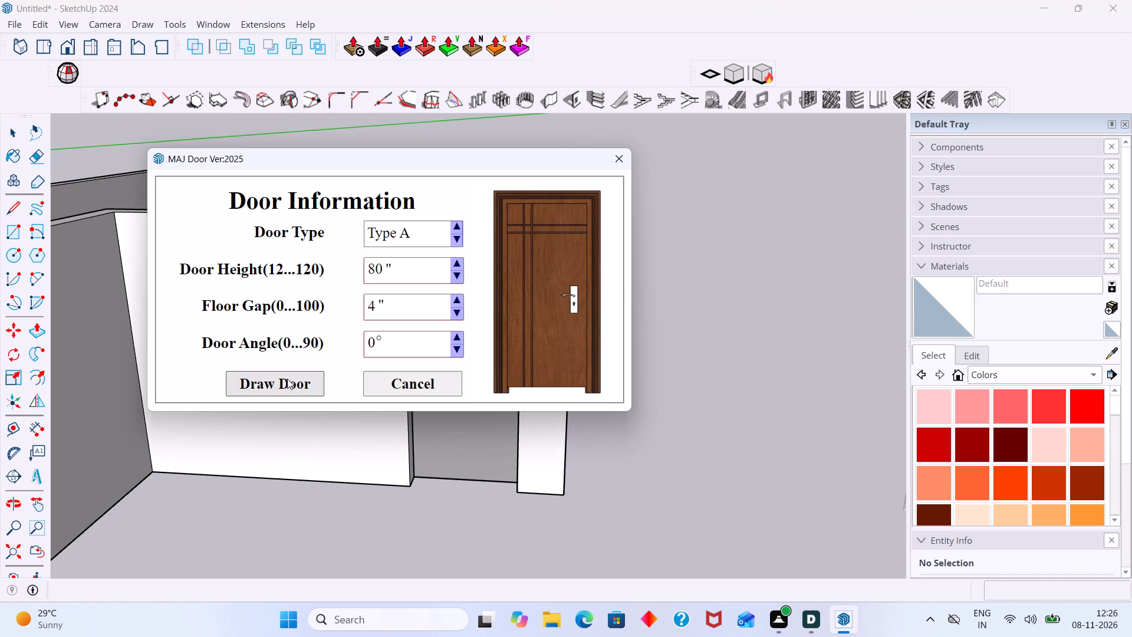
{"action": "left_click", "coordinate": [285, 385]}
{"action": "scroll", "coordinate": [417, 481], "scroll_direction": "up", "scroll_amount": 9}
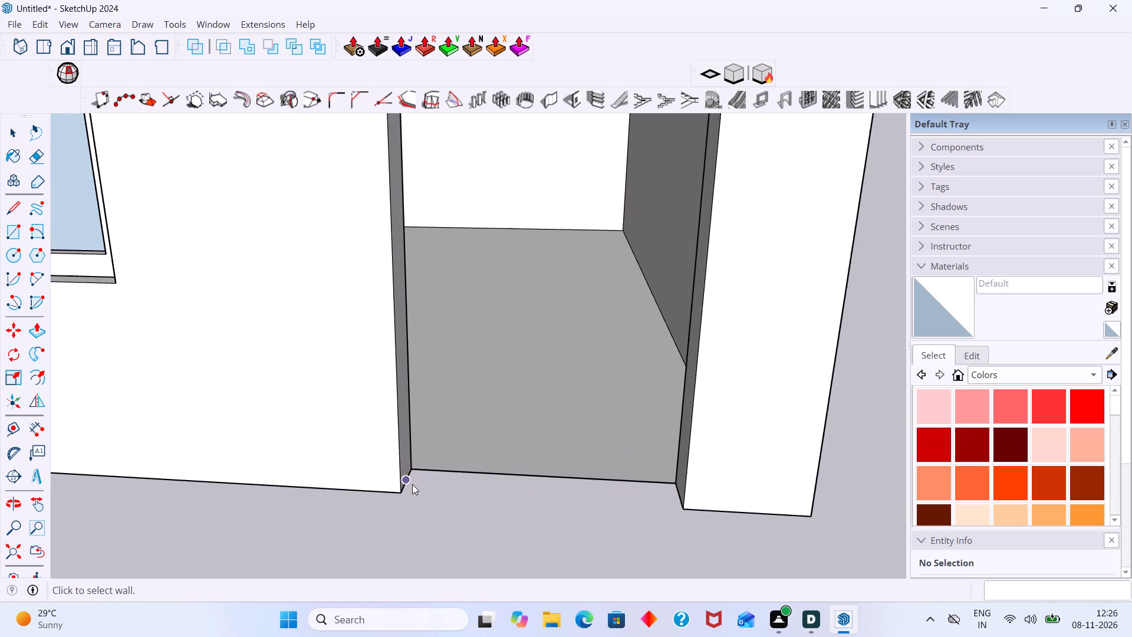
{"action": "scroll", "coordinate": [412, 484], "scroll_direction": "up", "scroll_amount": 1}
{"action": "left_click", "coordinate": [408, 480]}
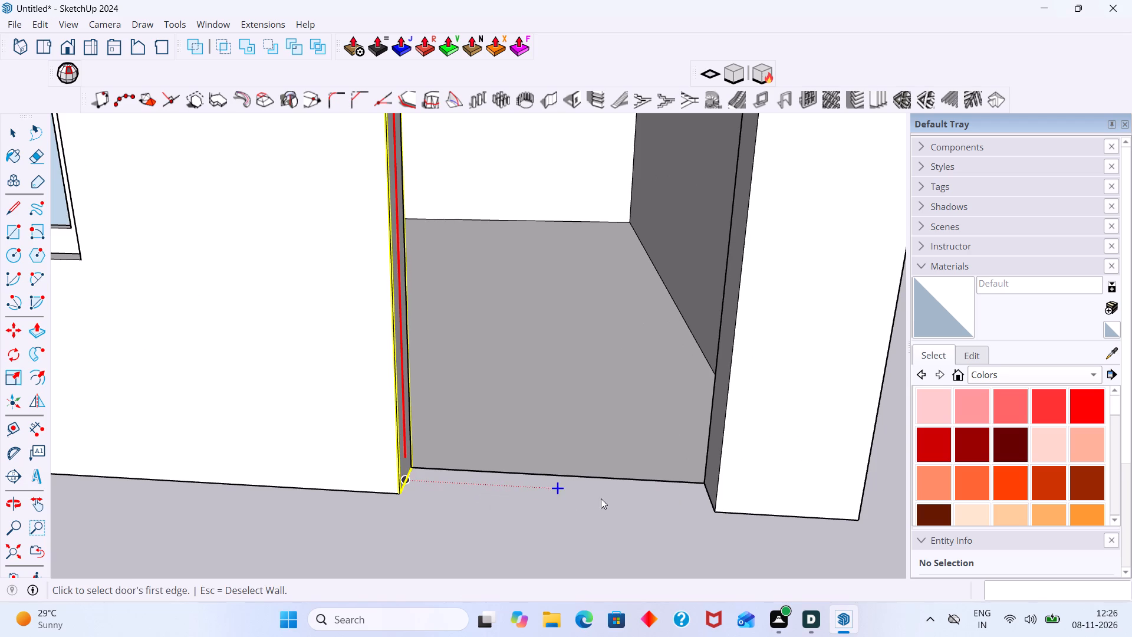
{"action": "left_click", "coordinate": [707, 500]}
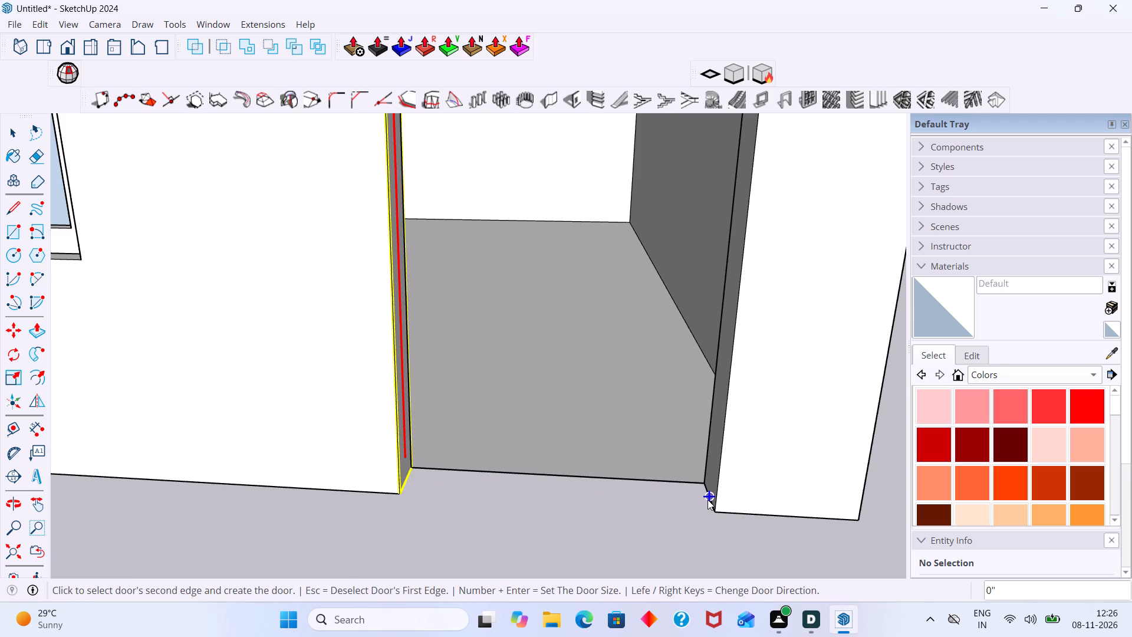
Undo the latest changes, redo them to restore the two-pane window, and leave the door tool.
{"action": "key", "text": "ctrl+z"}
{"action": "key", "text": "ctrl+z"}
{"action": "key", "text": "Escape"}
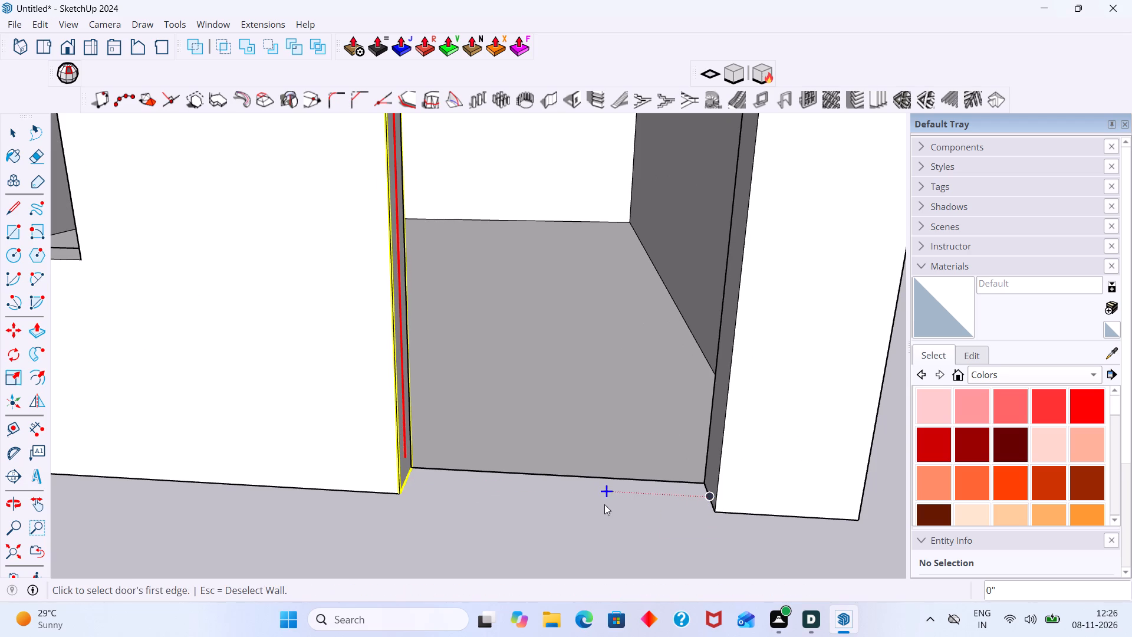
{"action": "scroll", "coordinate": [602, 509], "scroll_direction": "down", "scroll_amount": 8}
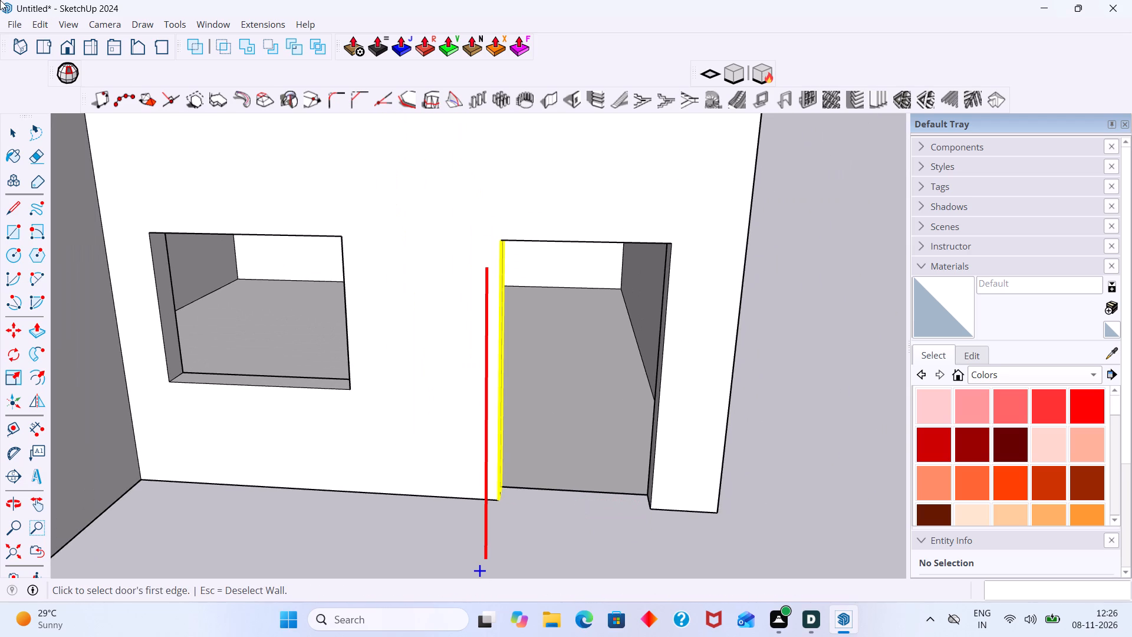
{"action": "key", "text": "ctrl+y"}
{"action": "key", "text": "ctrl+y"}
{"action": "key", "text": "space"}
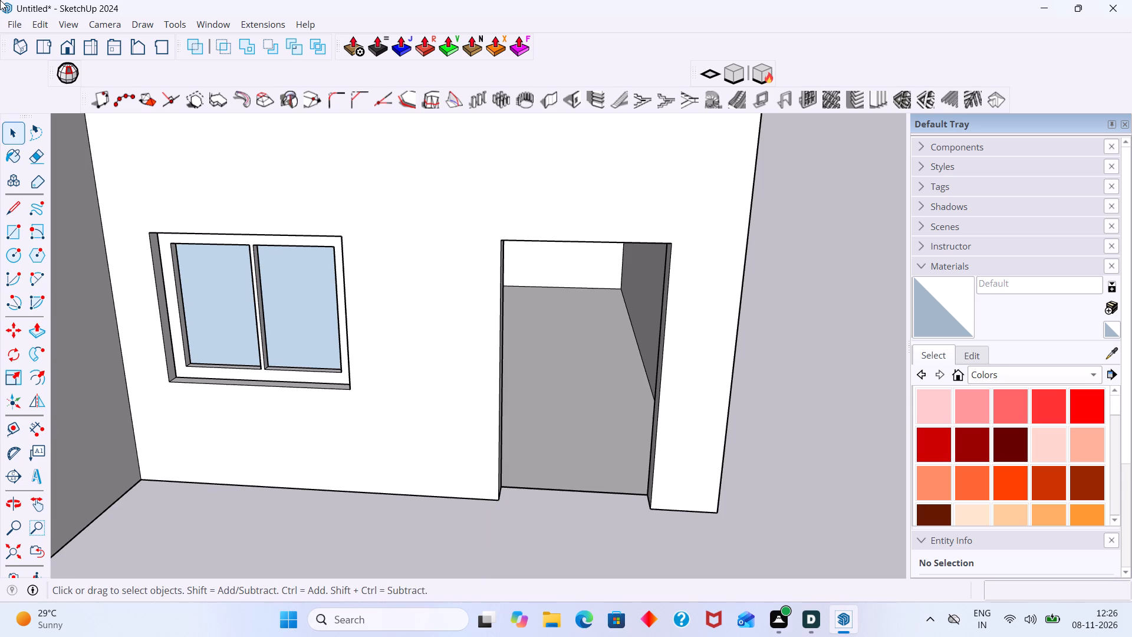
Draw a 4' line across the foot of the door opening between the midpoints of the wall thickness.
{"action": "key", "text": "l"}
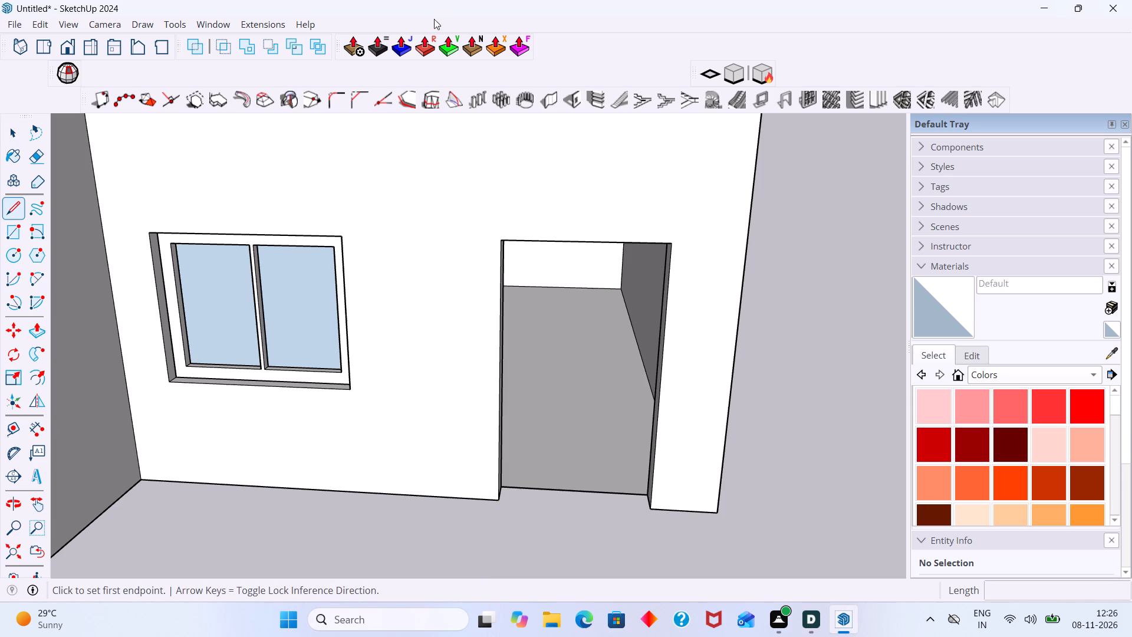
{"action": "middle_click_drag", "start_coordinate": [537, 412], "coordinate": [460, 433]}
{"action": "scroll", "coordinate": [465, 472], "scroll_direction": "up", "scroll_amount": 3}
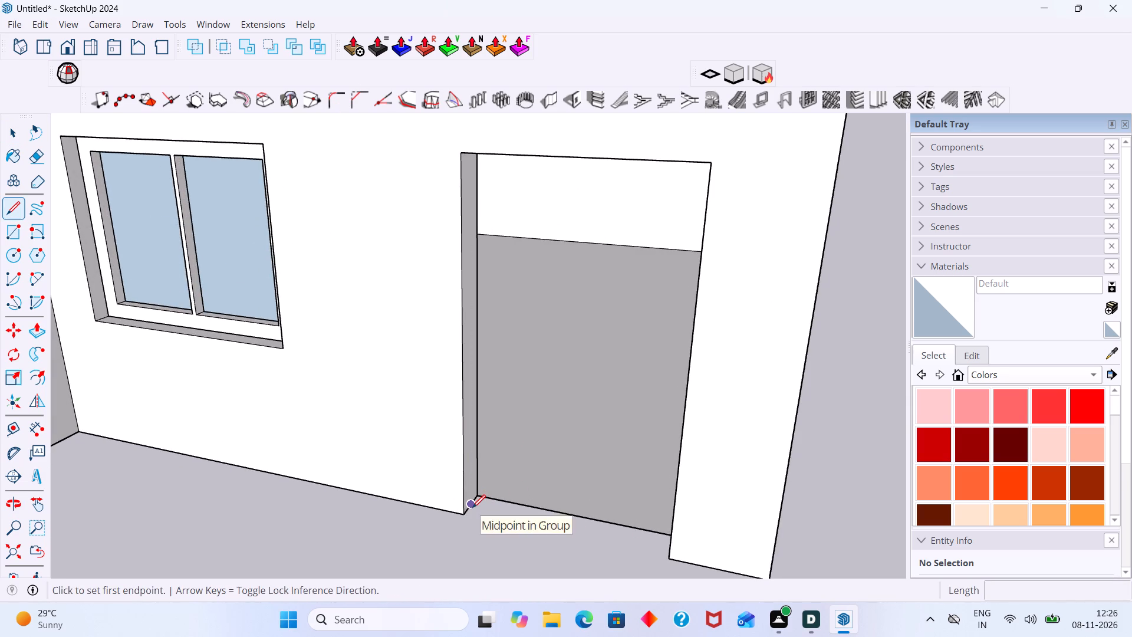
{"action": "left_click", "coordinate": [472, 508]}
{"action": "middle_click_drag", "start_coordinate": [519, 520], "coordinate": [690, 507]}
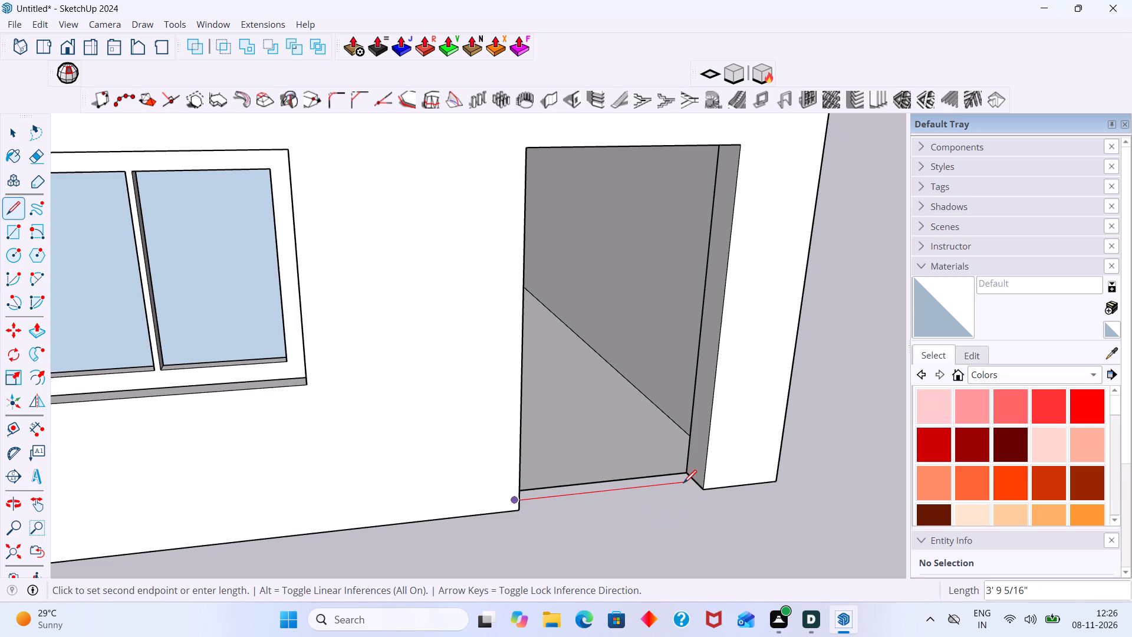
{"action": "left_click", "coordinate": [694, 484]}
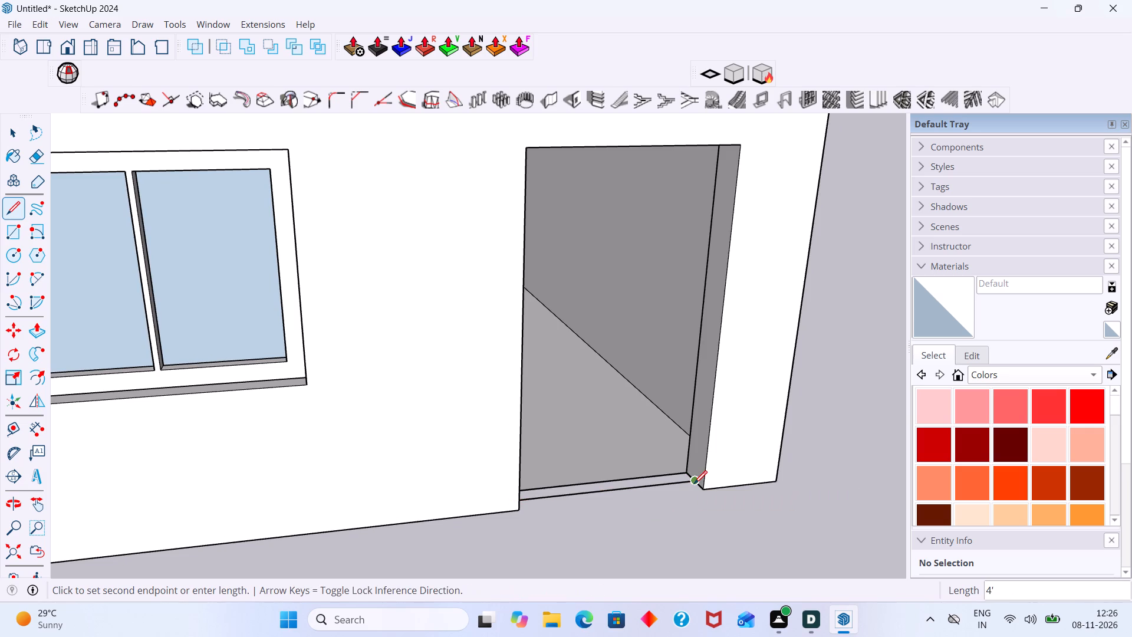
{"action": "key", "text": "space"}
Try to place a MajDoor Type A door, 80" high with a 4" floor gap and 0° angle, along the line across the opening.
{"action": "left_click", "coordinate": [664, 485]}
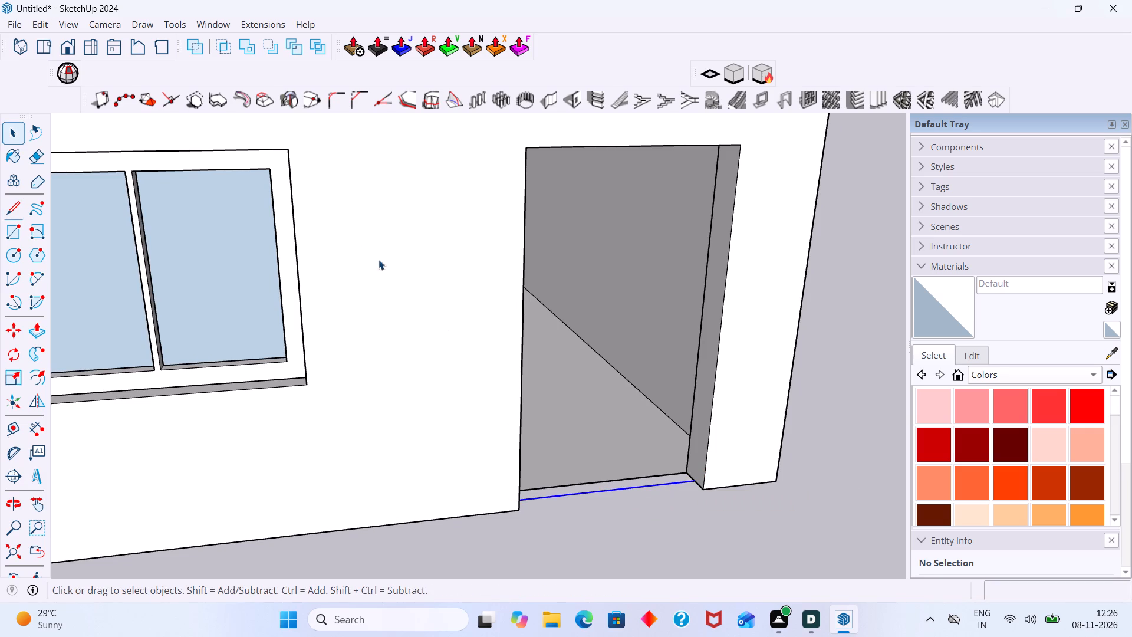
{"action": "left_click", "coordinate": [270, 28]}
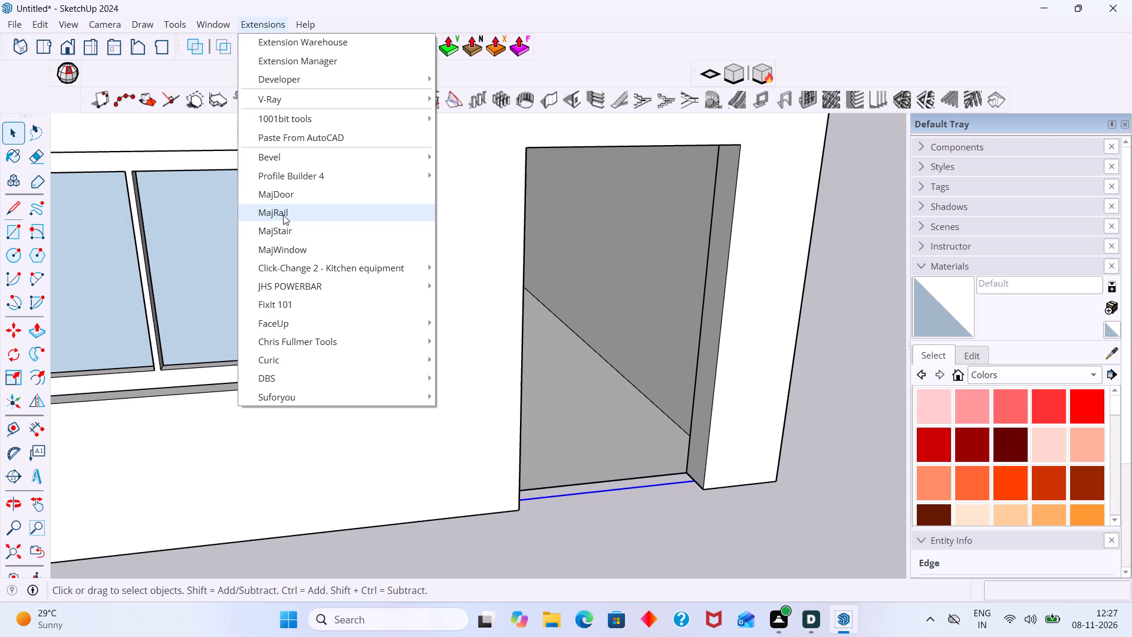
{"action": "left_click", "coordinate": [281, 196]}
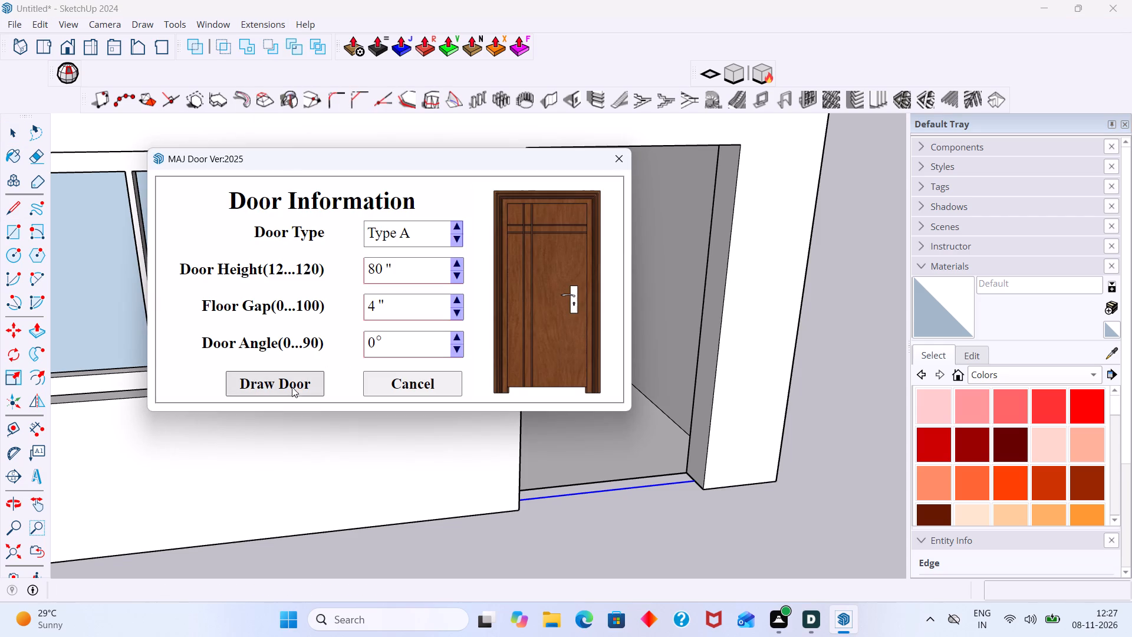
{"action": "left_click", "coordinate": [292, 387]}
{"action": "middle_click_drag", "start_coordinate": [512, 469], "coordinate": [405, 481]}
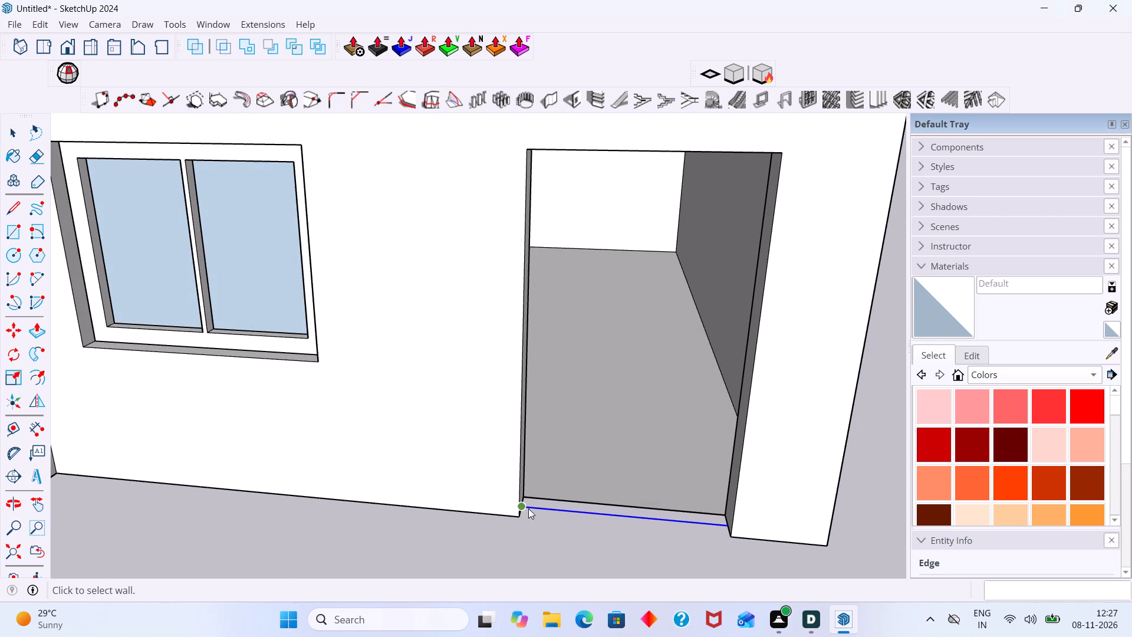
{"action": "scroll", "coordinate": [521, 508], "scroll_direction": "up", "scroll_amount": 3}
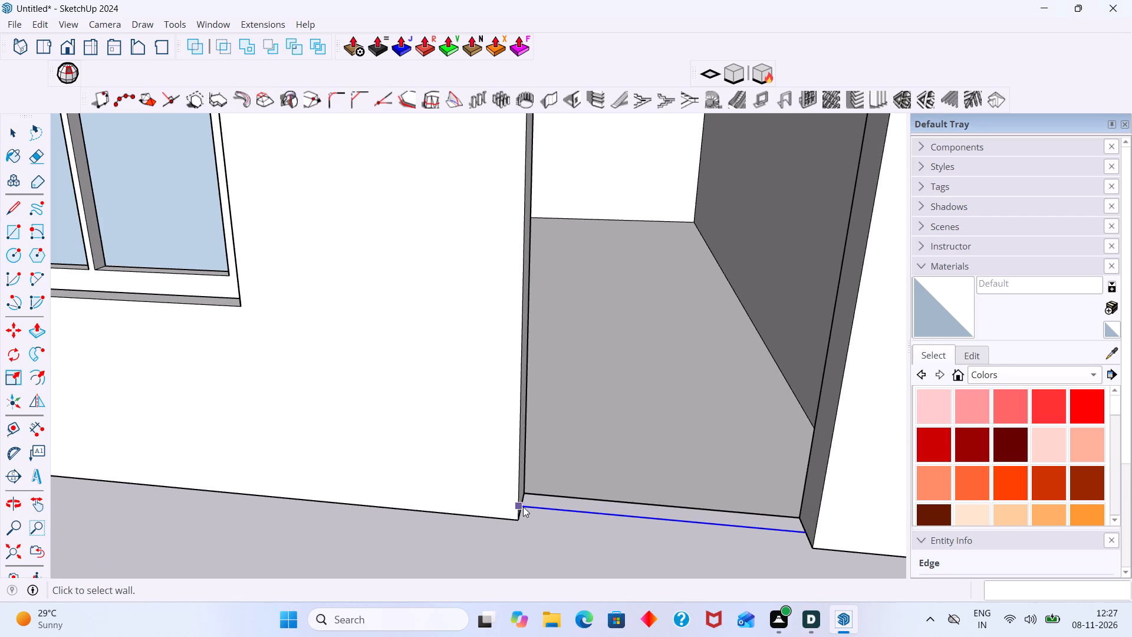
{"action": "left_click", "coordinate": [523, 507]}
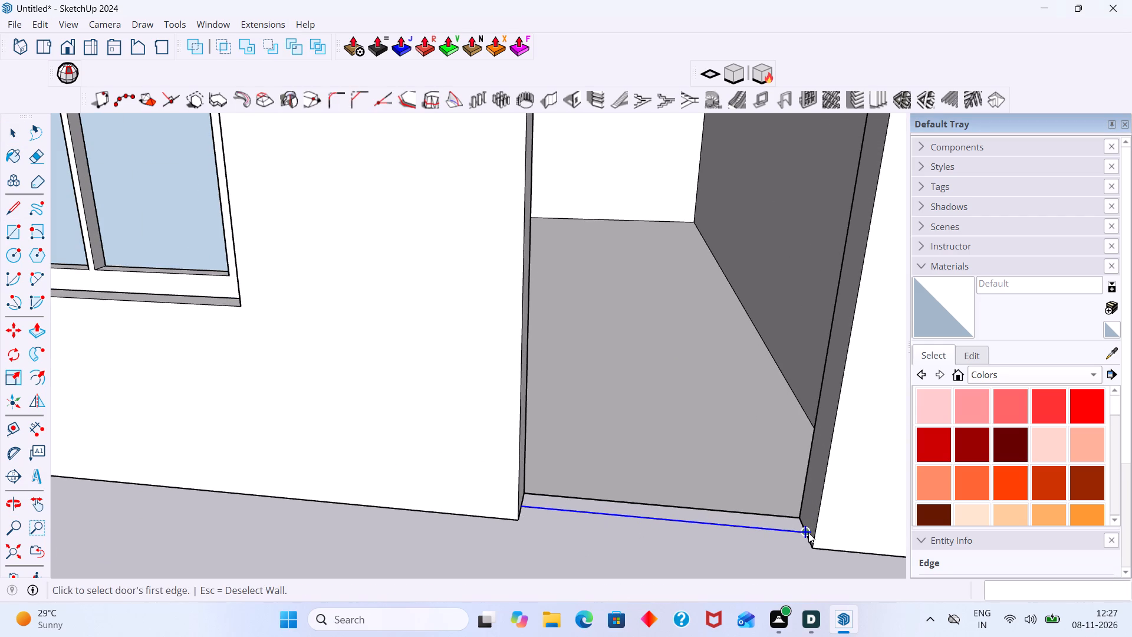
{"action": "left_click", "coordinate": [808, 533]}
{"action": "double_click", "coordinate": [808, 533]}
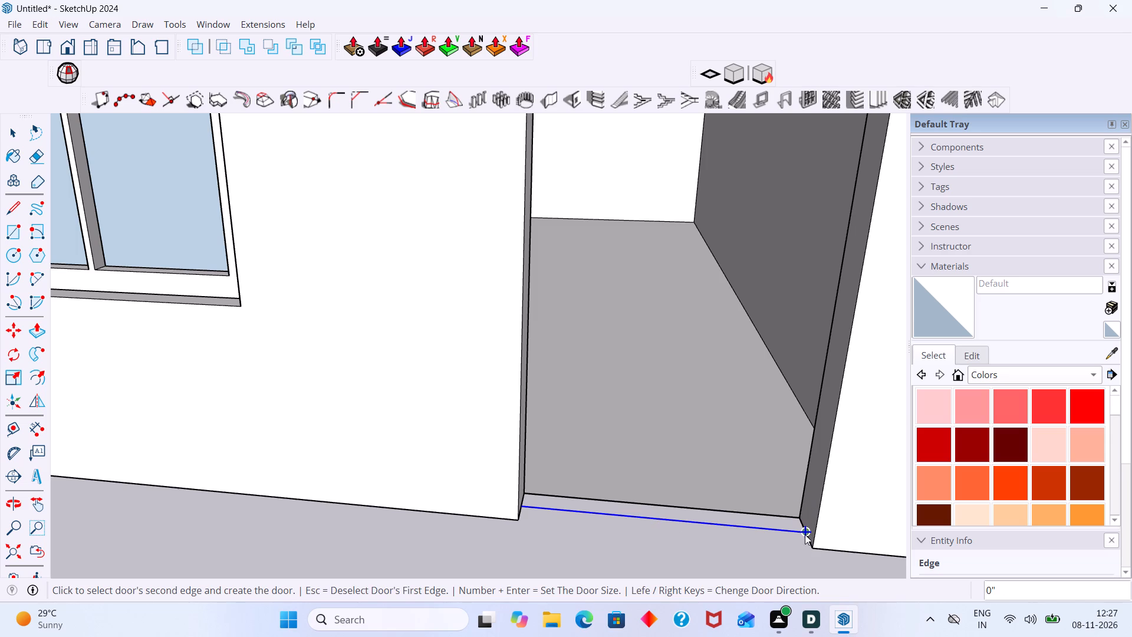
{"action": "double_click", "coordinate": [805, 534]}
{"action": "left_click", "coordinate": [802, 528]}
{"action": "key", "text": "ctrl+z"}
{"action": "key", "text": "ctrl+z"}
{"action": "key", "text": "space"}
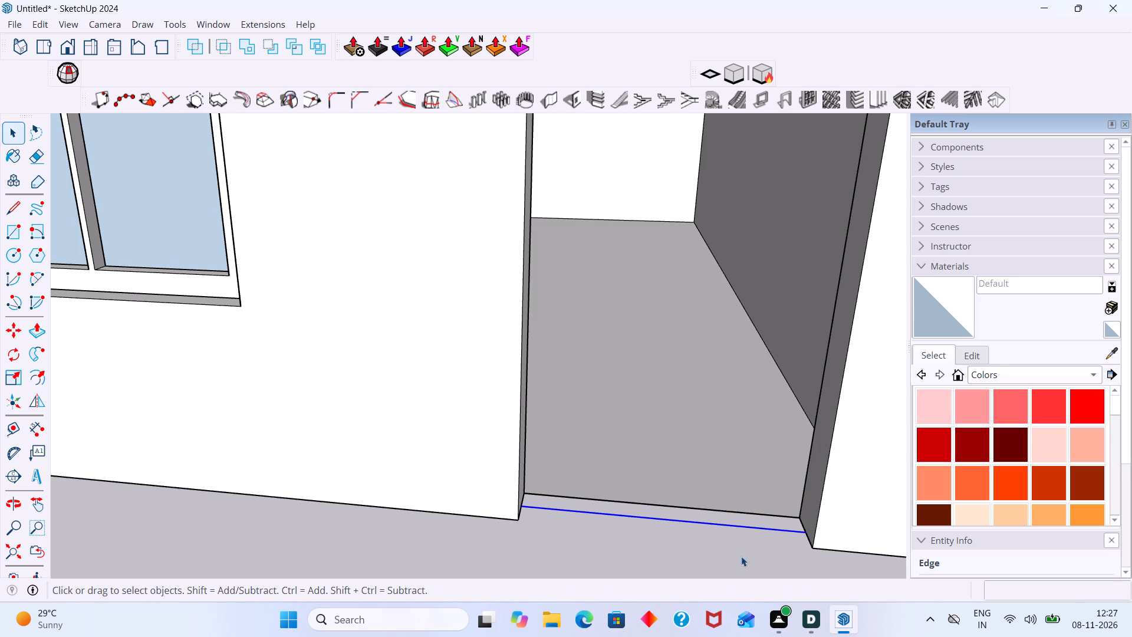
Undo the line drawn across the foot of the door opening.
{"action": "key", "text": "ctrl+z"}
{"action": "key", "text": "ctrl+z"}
Examine the L-shaped walls and the empty door opening from several angles.
{"action": "scroll", "coordinate": [725, 556], "scroll_direction": "down", "scroll_amount": 6}
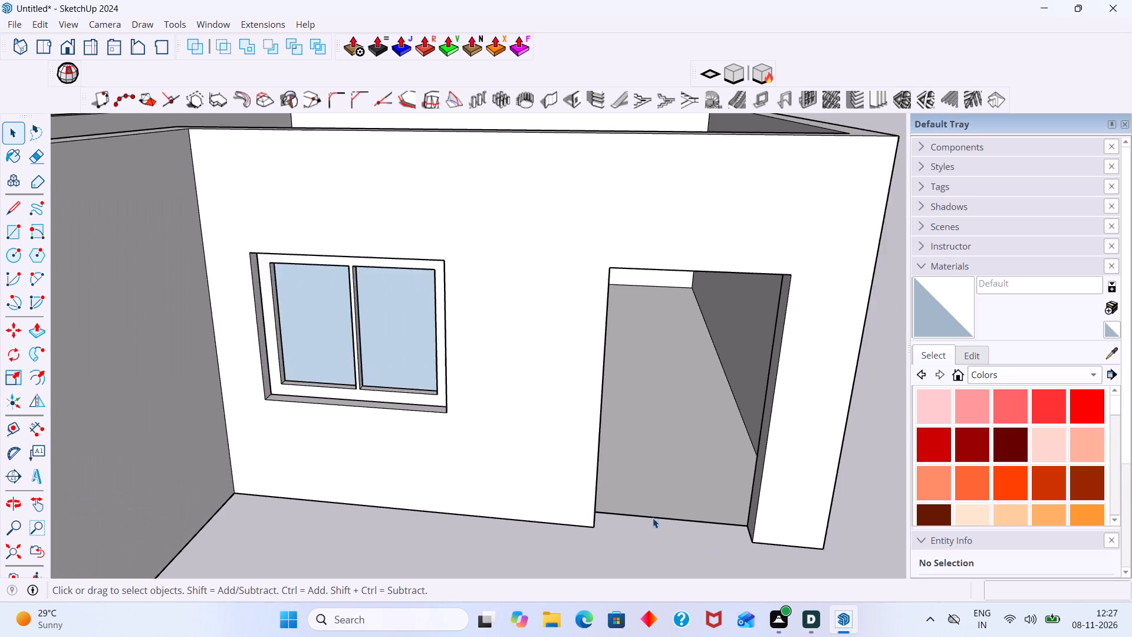
{"action": "scroll", "coordinate": [653, 518], "scroll_direction": "down", "scroll_amount": 6}
{"action": "middle_click_drag", "start_coordinate": [661, 503], "coordinate": [499, 449]}
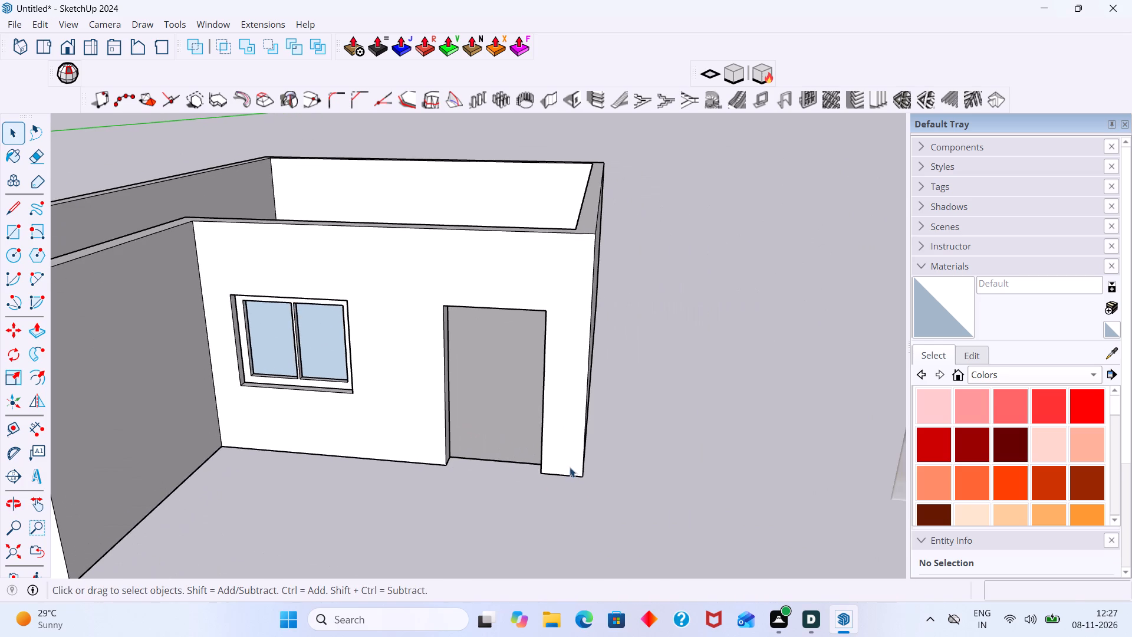
{"action": "key", "text": "space"}
{"action": "scroll", "coordinate": [674, 423], "scroll_direction": "down", "scroll_amount": 2}
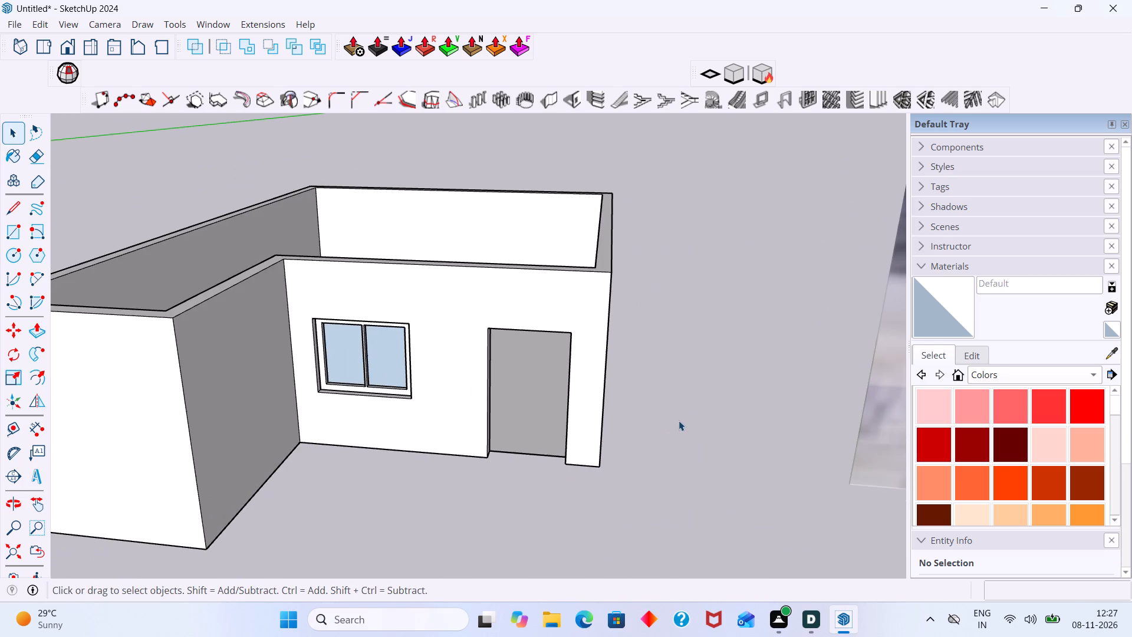
{"action": "scroll", "coordinate": [679, 416], "scroll_direction": "down", "scroll_amount": 5}
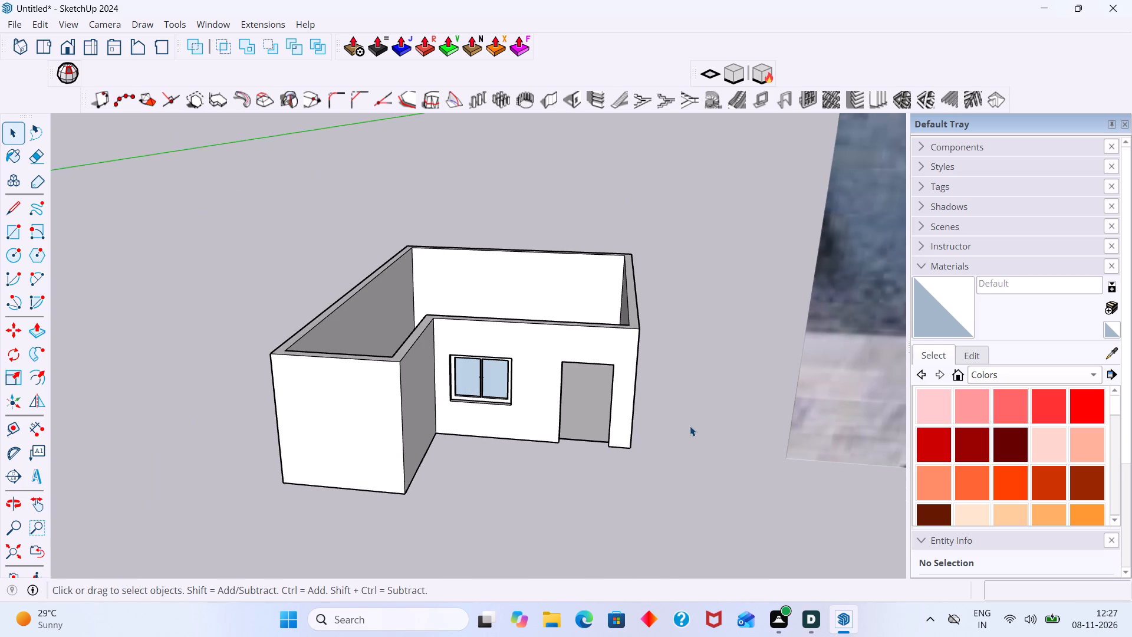
{"action": "scroll", "coordinate": [660, 405], "scroll_direction": "up", "scroll_amount": 11}
{"action": "middle_click_drag", "start_coordinate": [515, 456], "coordinate": [393, 452]}
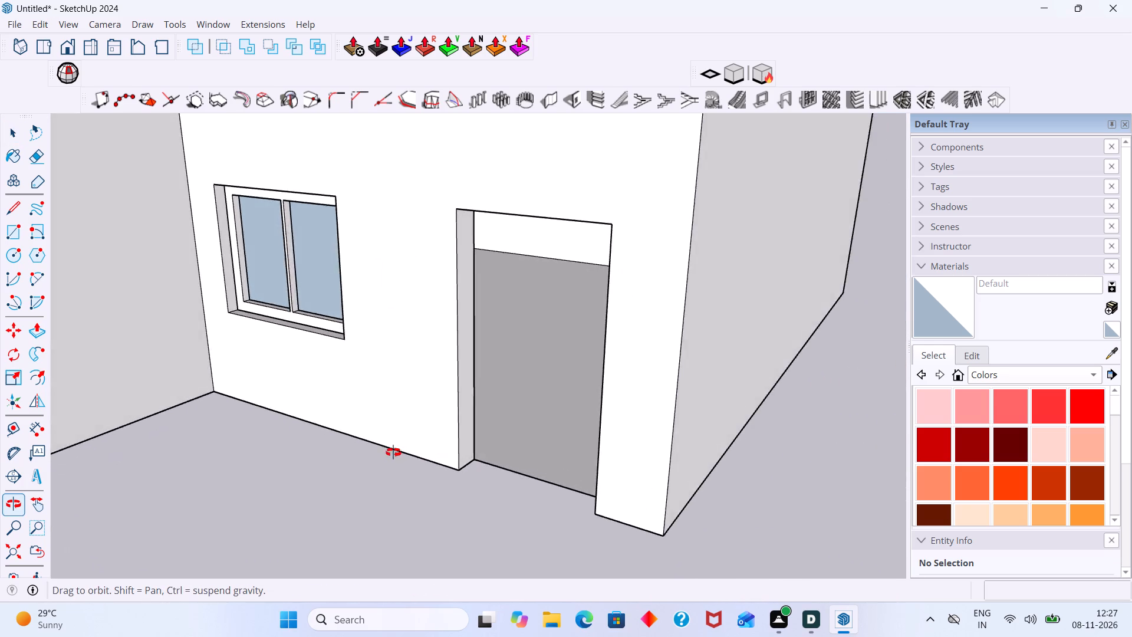
{"action": "middle_click_drag", "start_coordinate": [393, 452], "coordinate": [651, 479]}
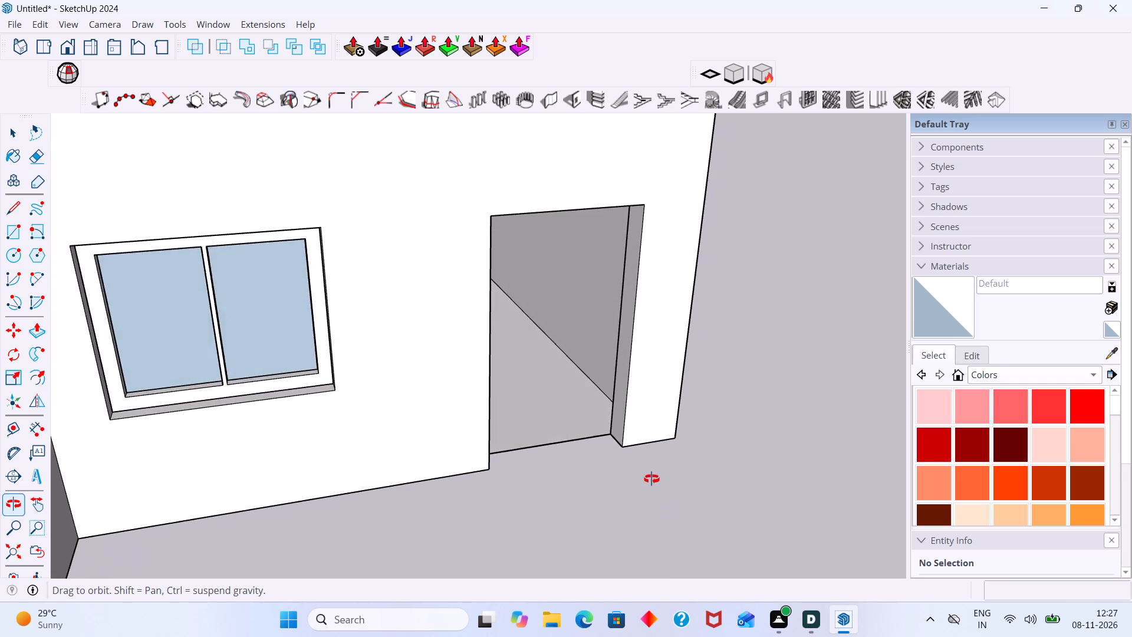
{"action": "middle_click_drag", "start_coordinate": [651, 479], "coordinate": [650, 478]}
{"action": "scroll", "coordinate": [611, 451], "scroll_direction": "down", "scroll_amount": 2}
{"action": "scroll", "coordinate": [569, 425], "scroll_direction": "up", "scroll_amount": 6}
{"action": "middle_click_drag", "start_coordinate": [549, 423], "coordinate": [371, 432]}
{"action": "scroll", "coordinate": [584, 495], "scroll_direction": "up", "scroll_amount": 3}
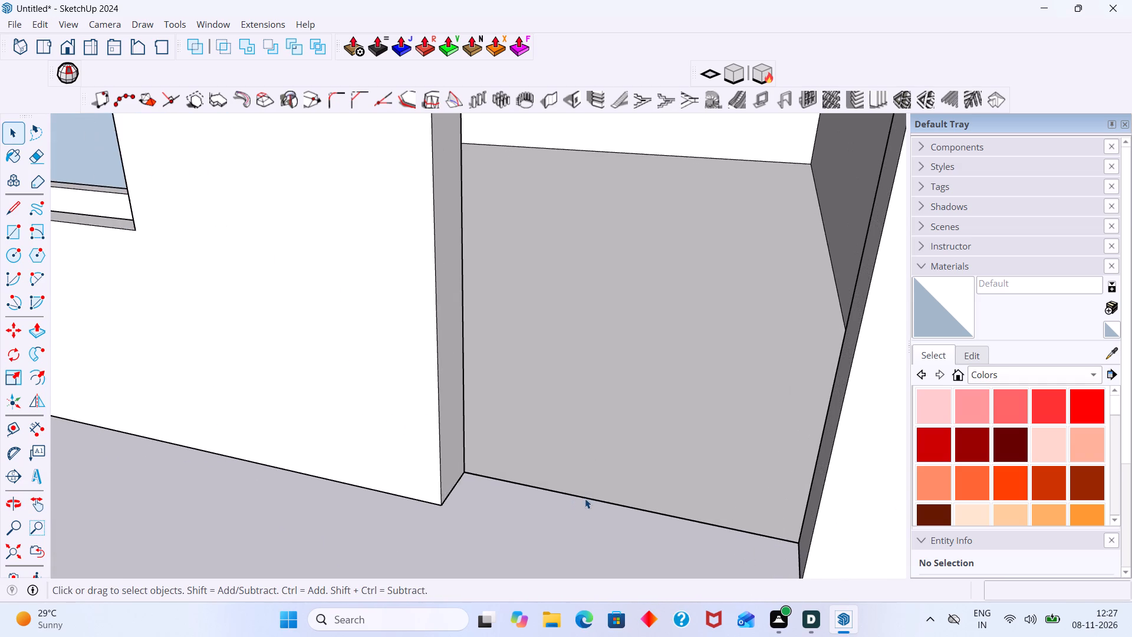
Delete the edge running across the foot of the door opening.
{"action": "left_click", "coordinate": [583, 495]}
{"action": "double_click", "coordinate": [585, 501]}
{"action": "left_click", "coordinate": [587, 498]}
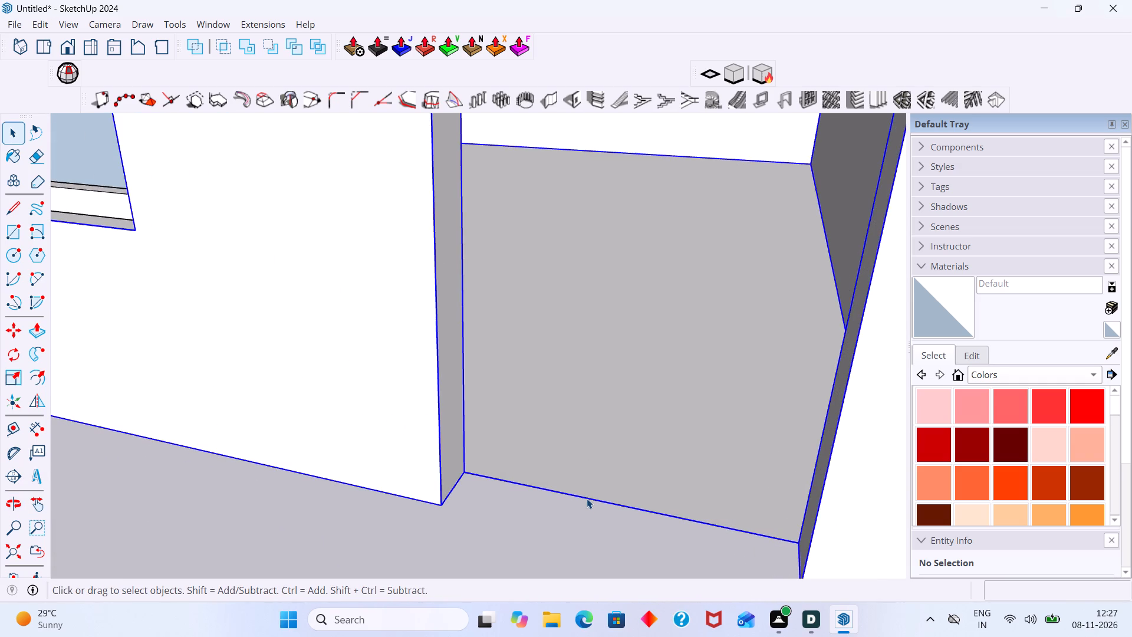
{"action": "double_click", "coordinate": [587, 498]}
{"action": "scroll", "coordinate": [587, 498], "scroll_direction": "up", "scroll_amount": 1}
{"action": "left_click", "coordinate": [588, 498]}
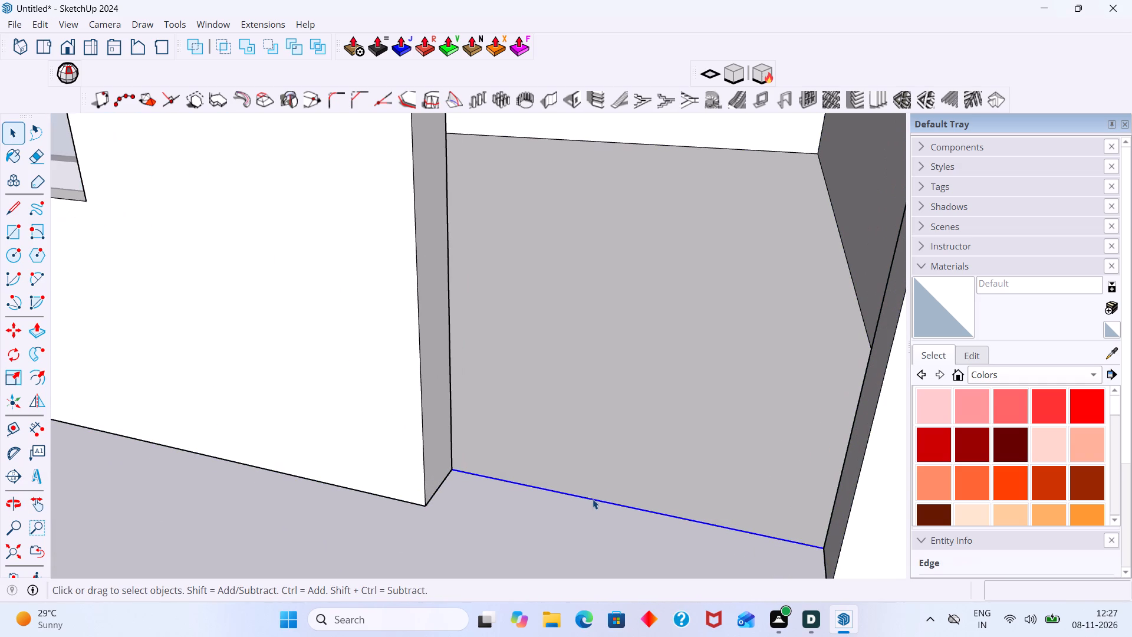
{"action": "key", "text": "Delete"}
Search 3D Warehouse for DOOR and look through the resulting door models.
{"action": "scroll", "coordinate": [596, 504], "scroll_direction": "down", "scroll_amount": 12}
{"action": "middle_click_drag", "start_coordinate": [614, 501], "coordinate": [819, 472]}
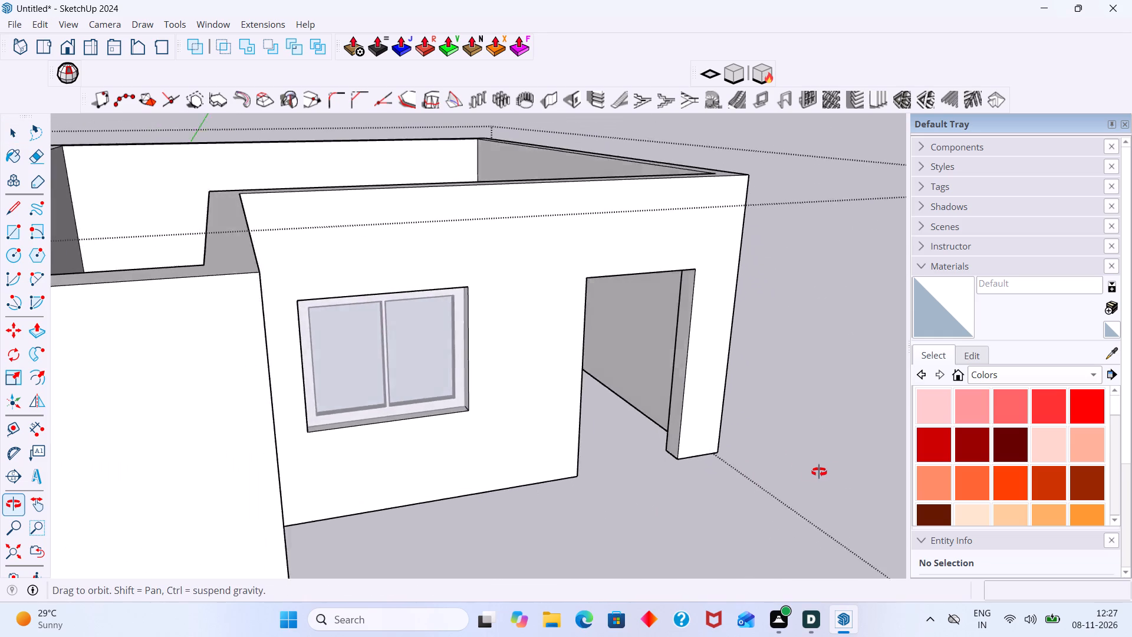
{"action": "middle_click_drag", "start_coordinate": [819, 472], "coordinate": [734, 468]}
{"action": "scroll", "coordinate": [683, 466], "scroll_direction": "down", "scroll_amount": 2}
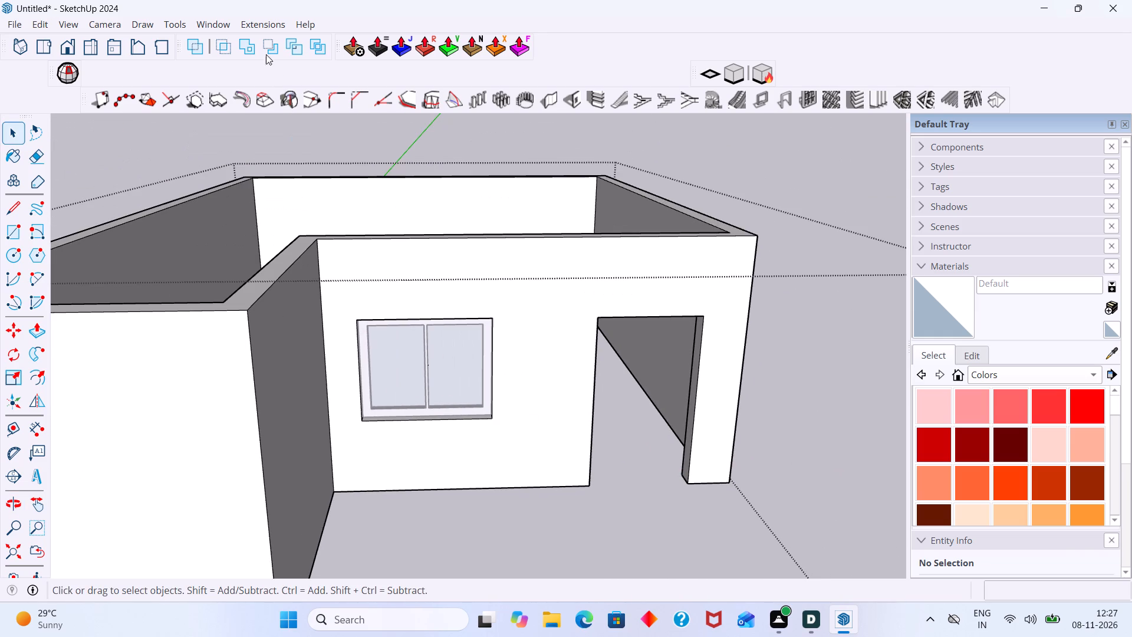
{"action": "left_click", "coordinate": [212, 21]}
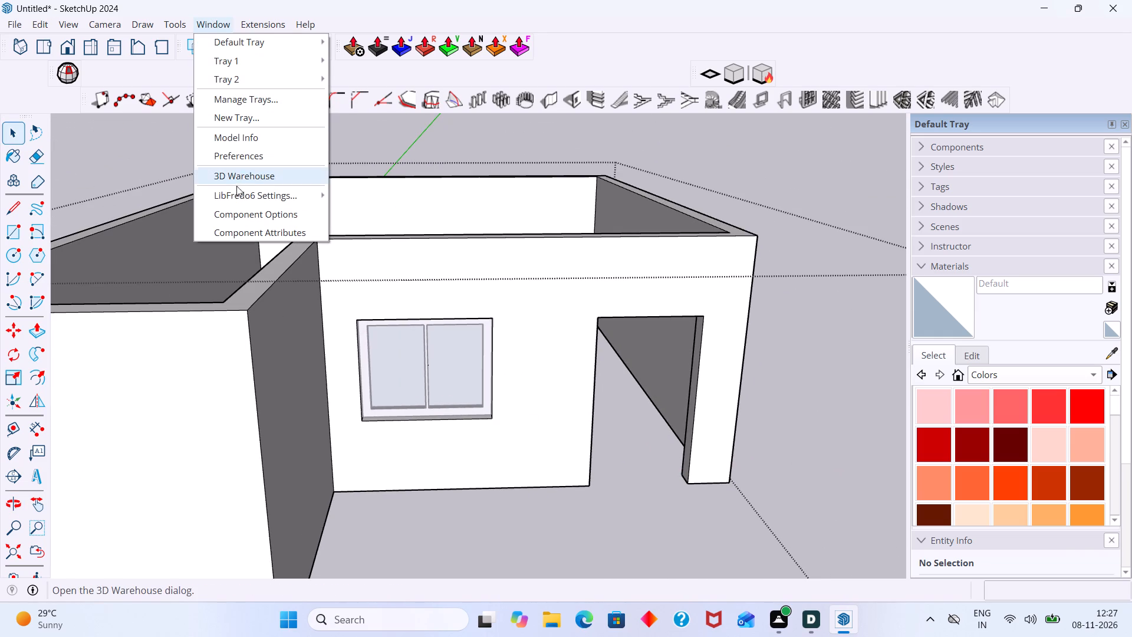
{"action": "left_click", "coordinate": [242, 178]}
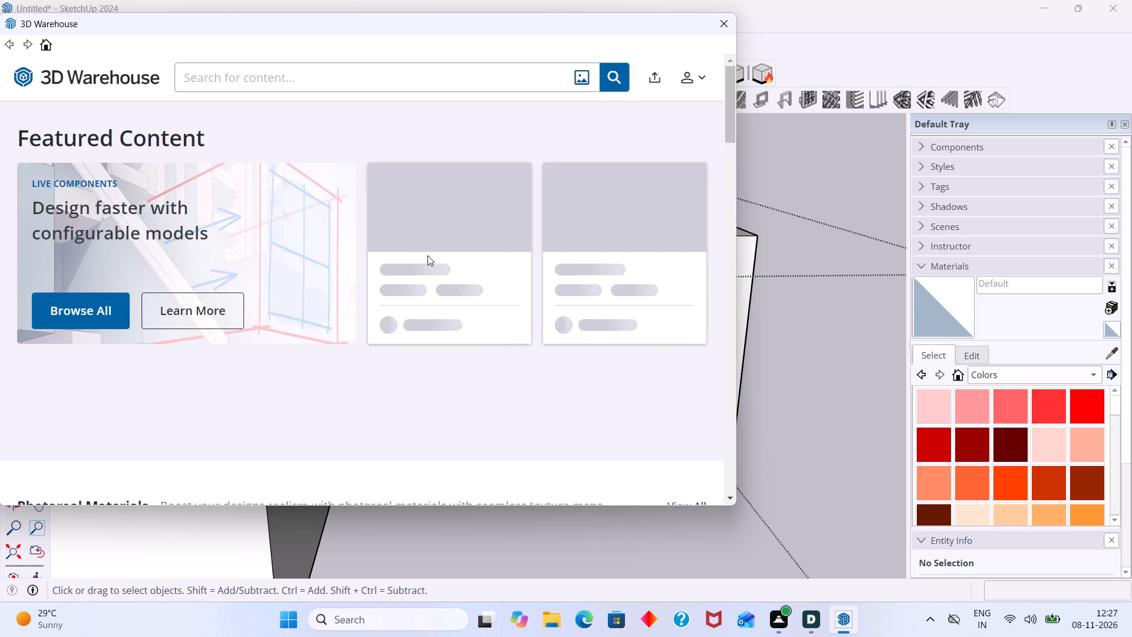
{"action": "left_click", "coordinate": [317, 83]}
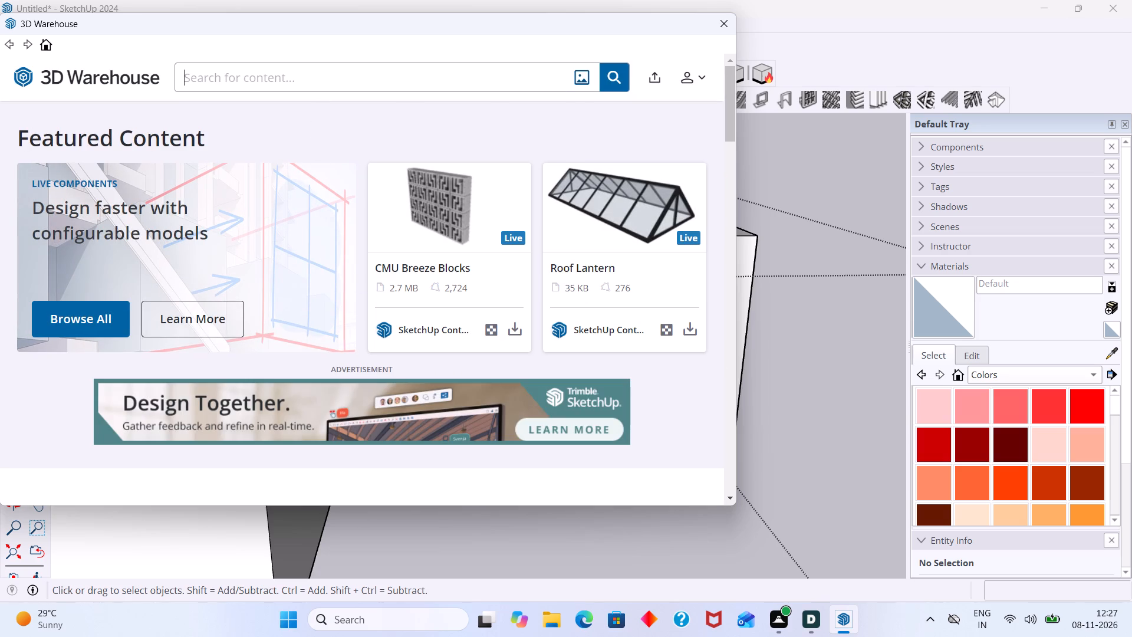
{"action": "key", "text": "d"}
{"action": "type", "text": "OO"}
{"action": "key", "text": "r"}
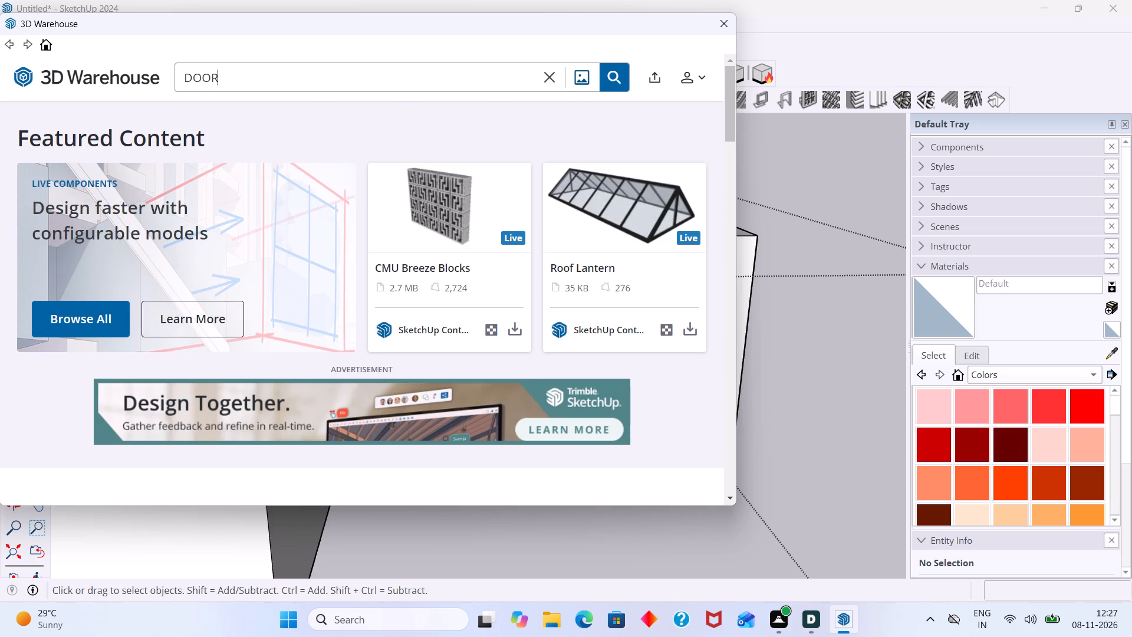
{"action": "left_click", "coordinate": [610, 78]}
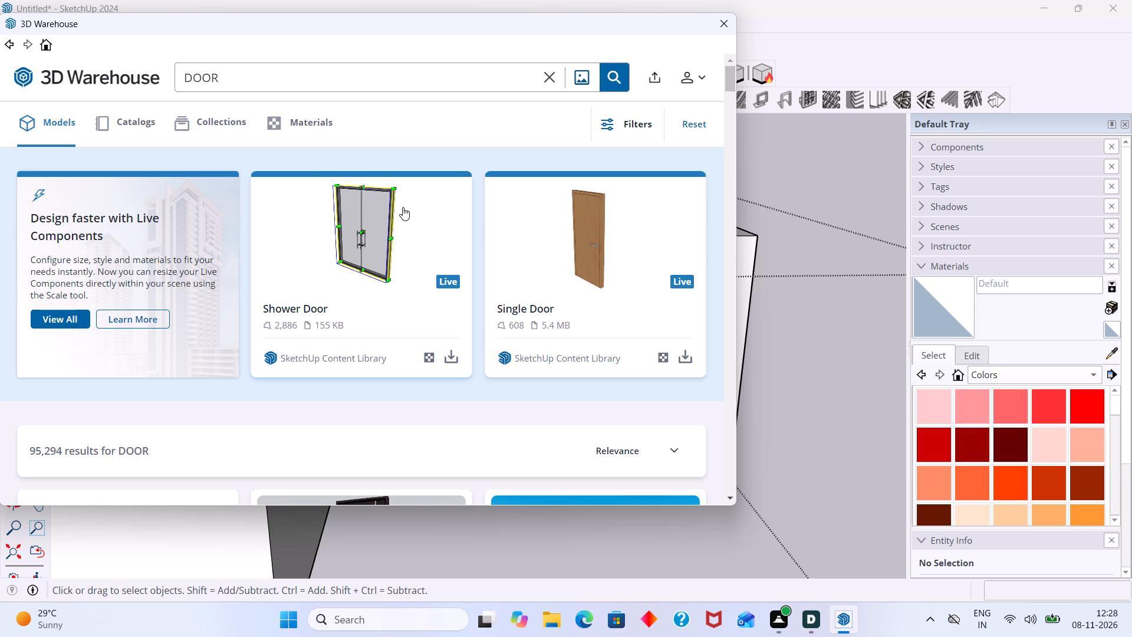
{"action": "scroll", "coordinate": [412, 413], "scroll_direction": "down", "scroll_amount": 4}
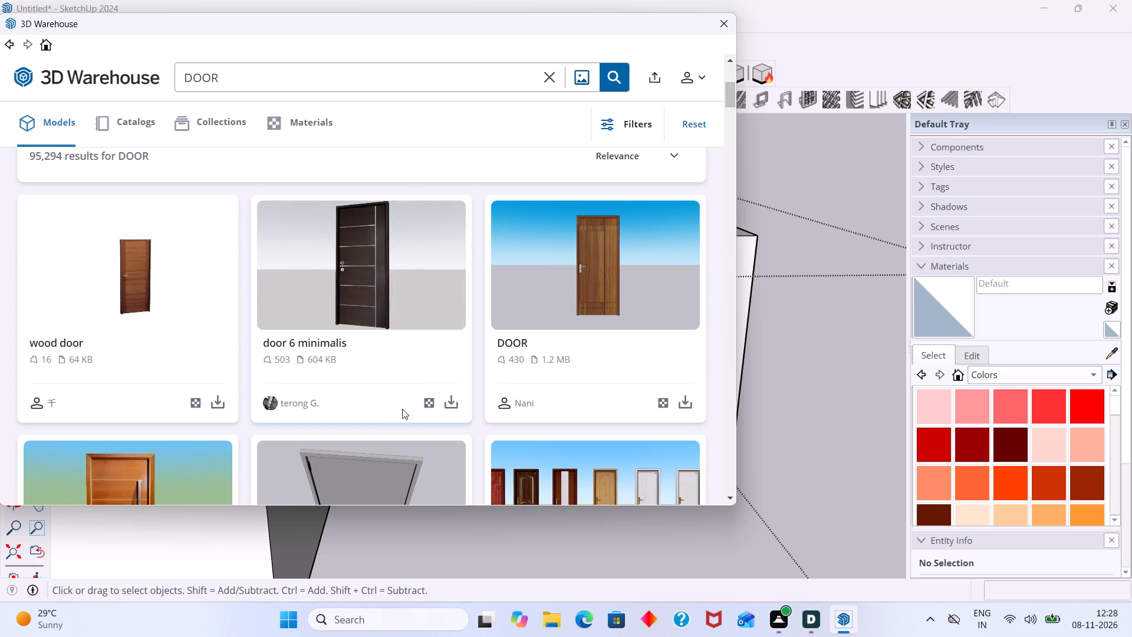
{"action": "scroll", "coordinate": [358, 409], "scroll_direction": "down", "scroll_amount": 5}
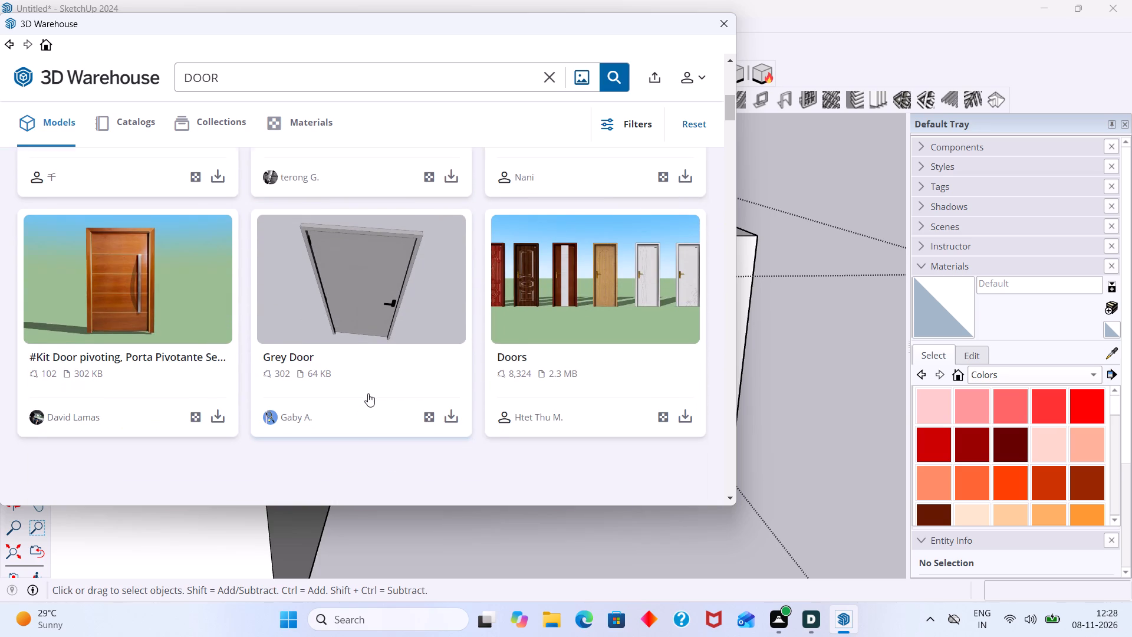
{"action": "scroll", "coordinate": [368, 393], "scroll_direction": "down", "scroll_amount": 4}
Search 3D Warehouse for DOUBLE DOOR.
{"action": "left_click", "coordinate": [223, 79]}
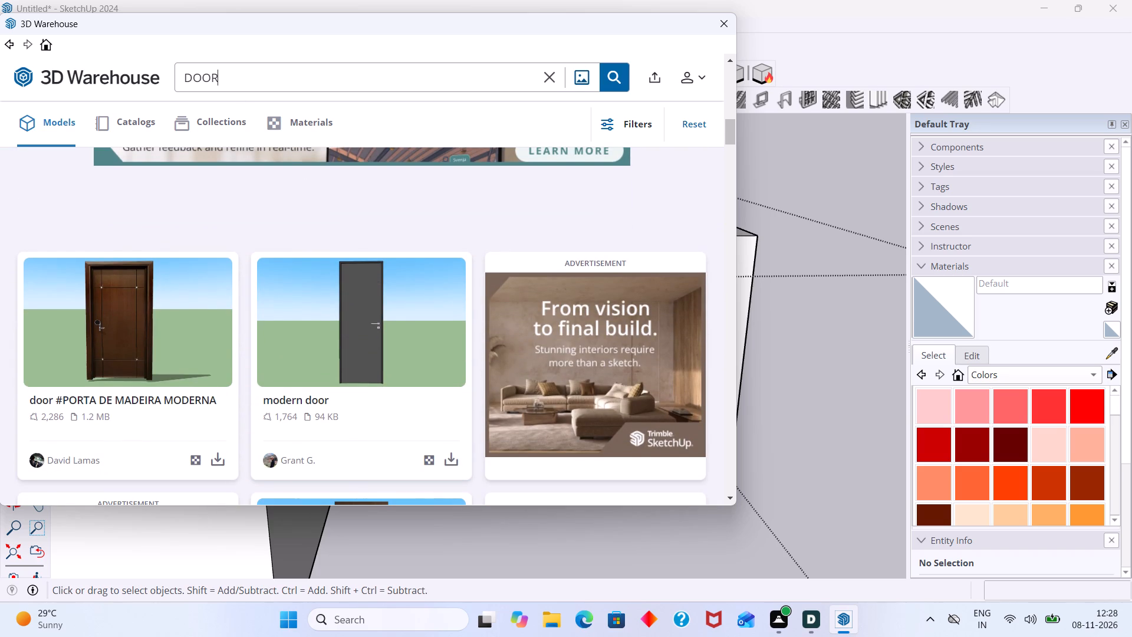
{"action": "key", "text": "BackSpace"}
{"action": "key", "text": "BackSpace"}
{"action": "key", "text": "BackSpace"}
{"action": "key", "text": "BackSpace"}
{"action": "key", "text": "BackSpace"}
{"action": "key", "text": "BackSpace"}
{"action": "key", "text": "BackSpace"}
{"action": "key", "text": "BackSpace"}
{"action": "key", "text": "BackSpace"}
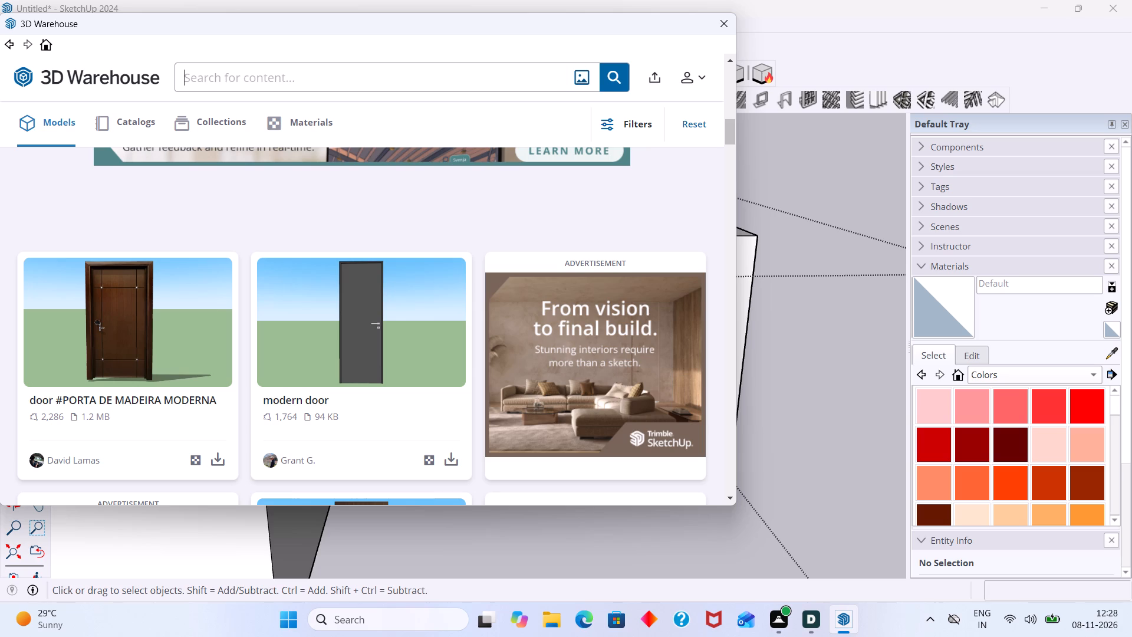
{"action": "key", "text": "d"}
{"action": "key", "text": "o"}
{"action": "type", "text": "UL"}
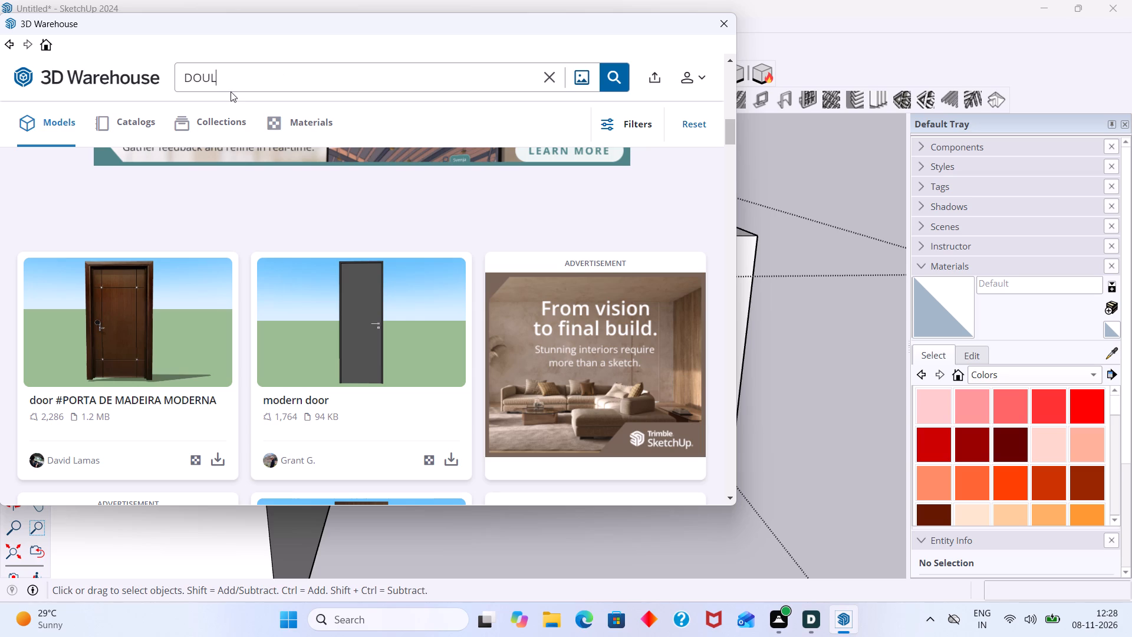
{"action": "type", "text": "E"}
{"action": "key", "text": "space"}
{"action": "key", "text": "d"}
{"action": "type", "text": "OR"}
{"action": "left_click", "coordinate": [209, 80]}
{"action": "key", "text": "b"}
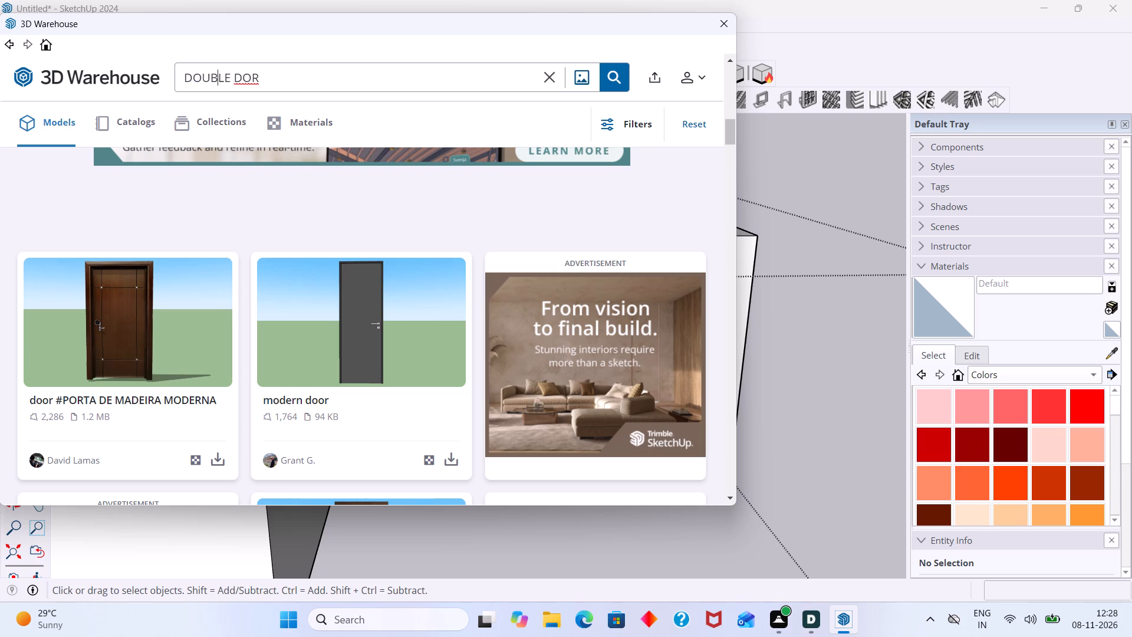
{"action": "left_click", "coordinate": [251, 74]}
{"action": "key", "text": "o"}
{"action": "left_click", "coordinate": [614, 73]}
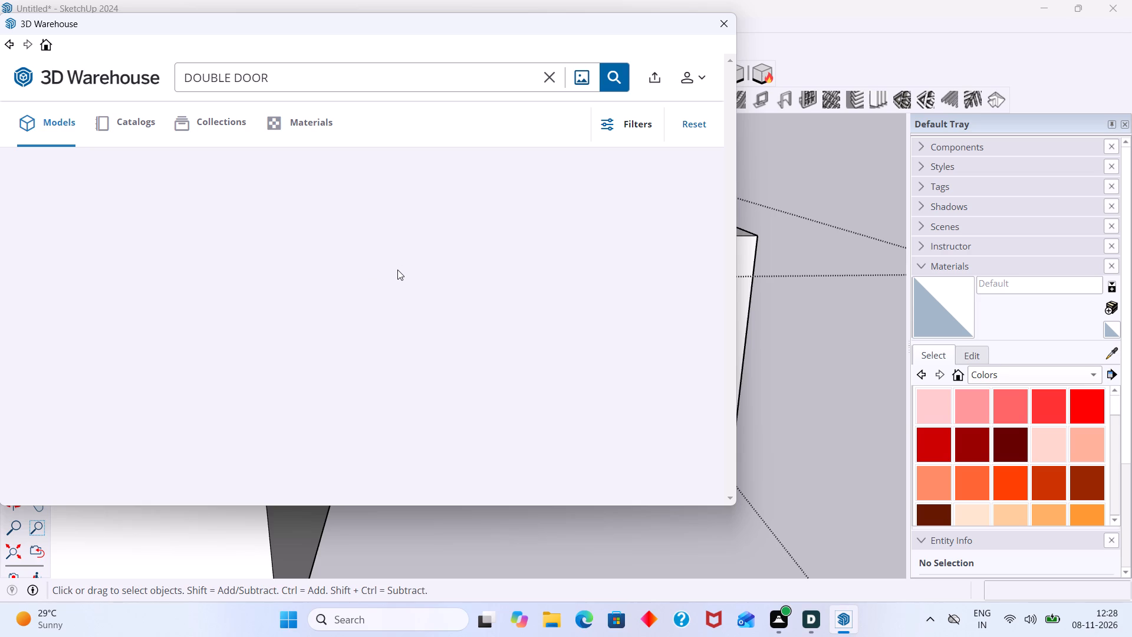
Find the 220 KB brown panelled "double door" among the results and load it directly into the model.
{"action": "scroll", "coordinate": [483, 281], "scroll_direction": "down", "scroll_amount": 3}
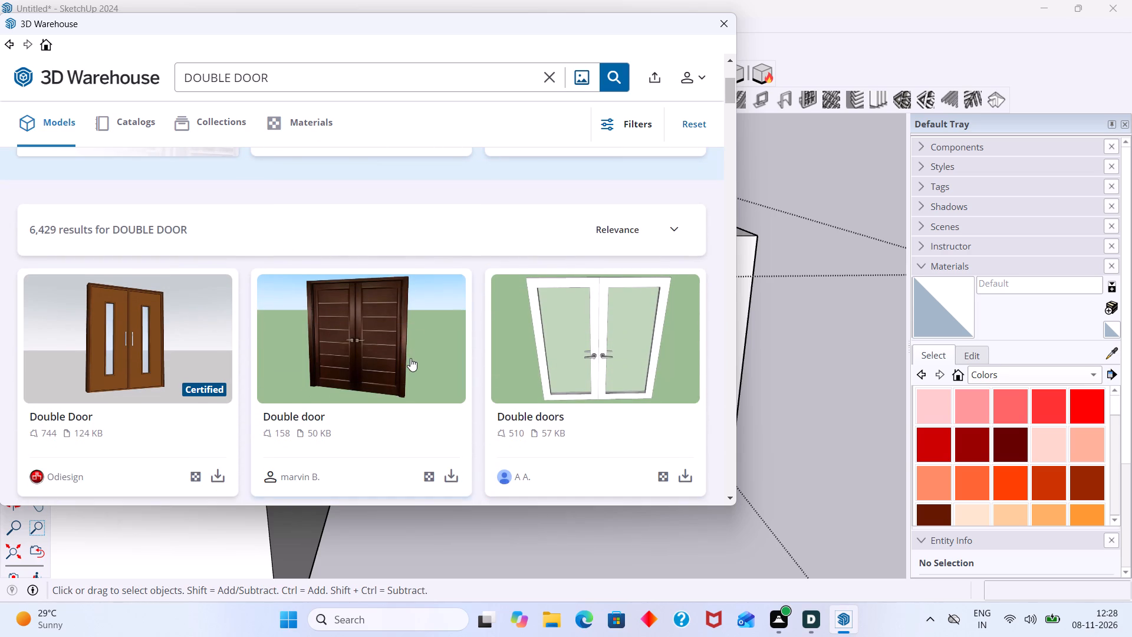
{"action": "scroll", "coordinate": [410, 377], "scroll_direction": "down", "scroll_amount": 2}
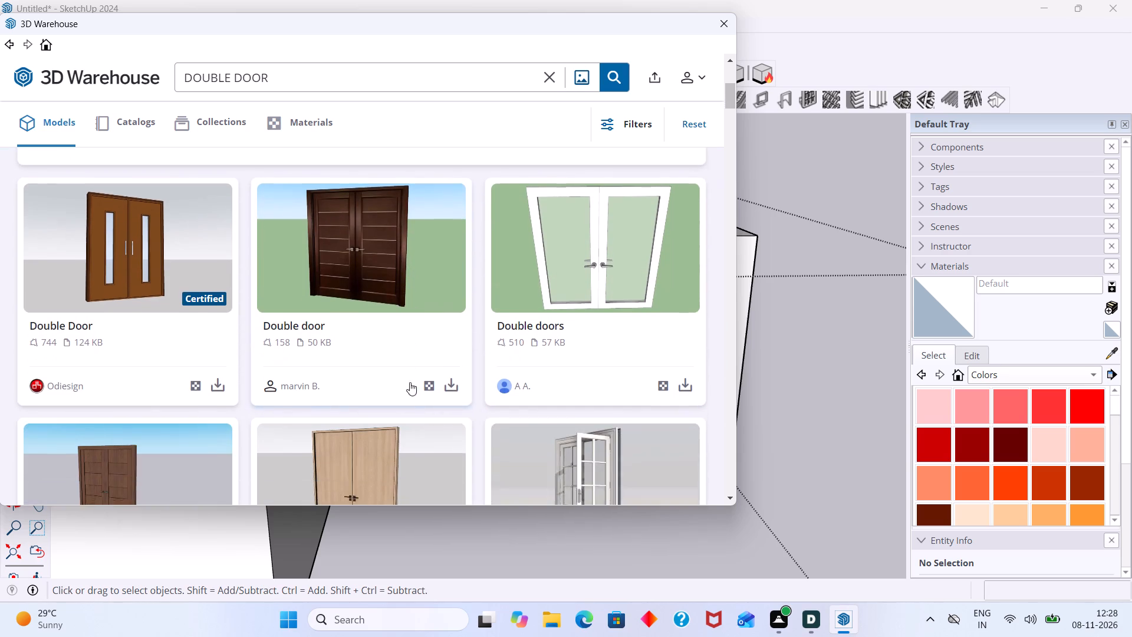
{"action": "scroll", "coordinate": [410, 382], "scroll_direction": "down", "scroll_amount": 1}
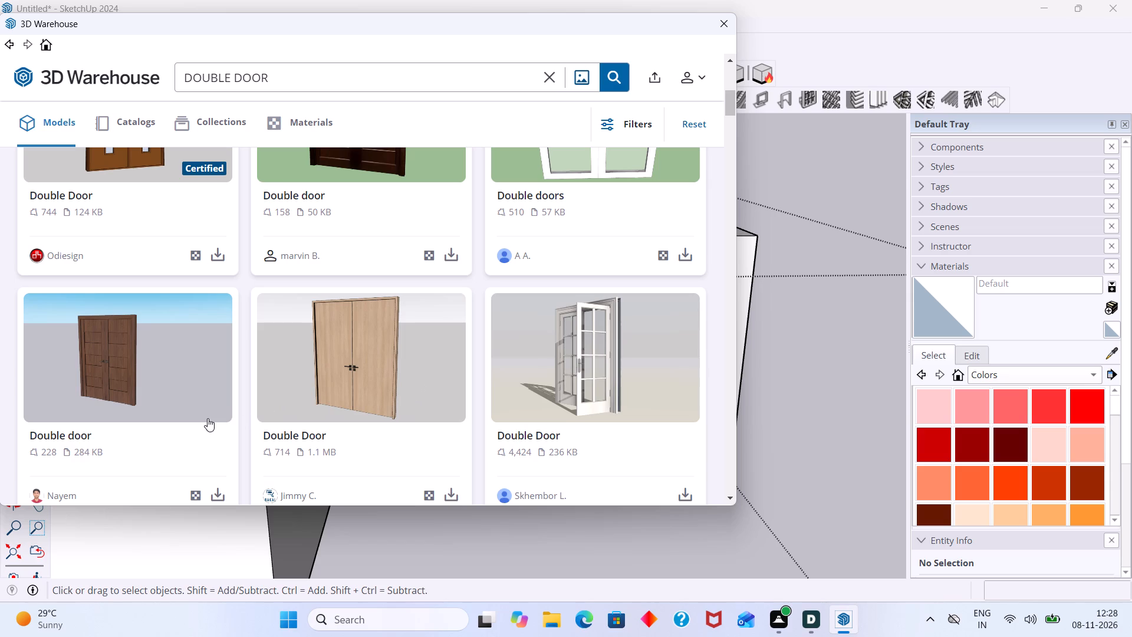
{"action": "scroll", "coordinate": [399, 394], "scroll_direction": "down", "scroll_amount": 6}
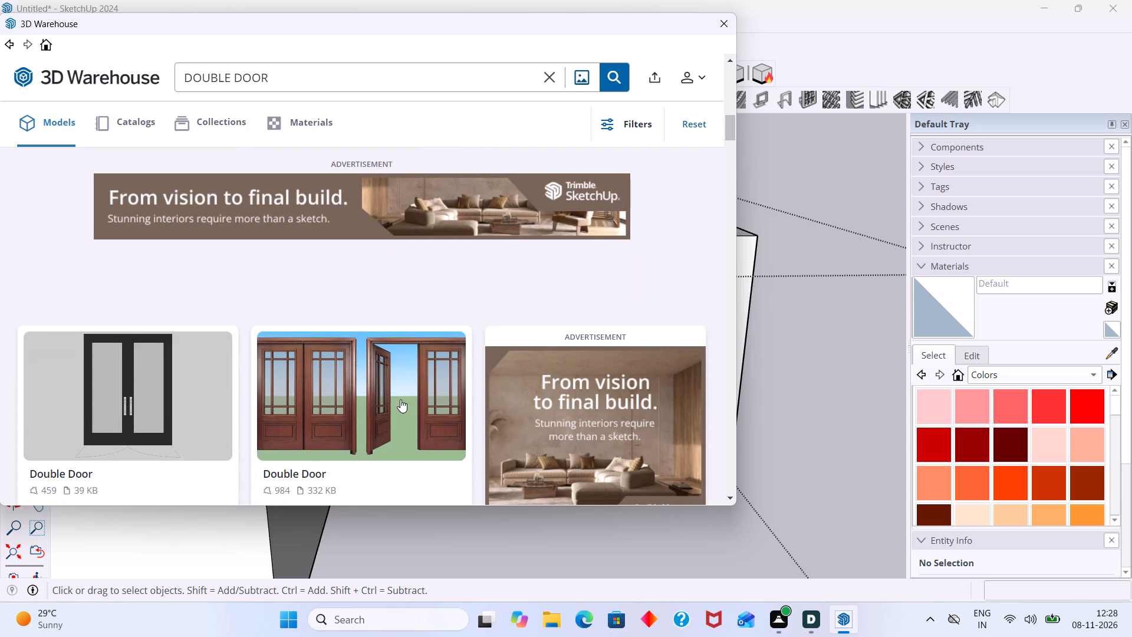
{"action": "scroll", "coordinate": [400, 399], "scroll_direction": "down", "scroll_amount": 6}
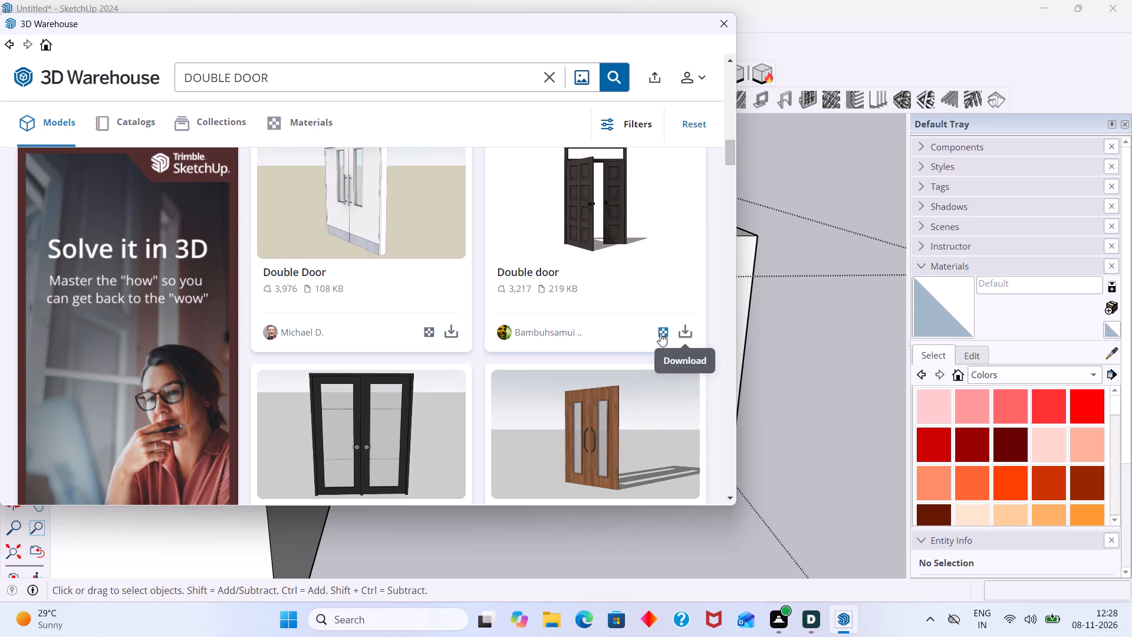
{"action": "scroll", "coordinate": [636, 333], "scroll_direction": "down", "scroll_amount": 5}
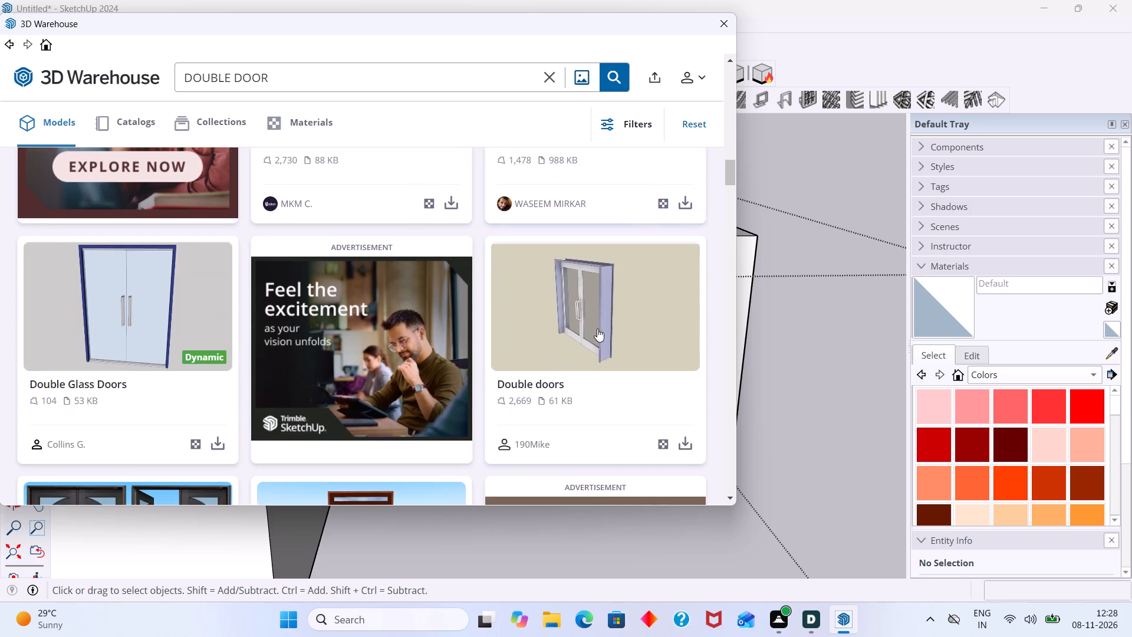
{"action": "scroll", "coordinate": [597, 329], "scroll_direction": "down", "scroll_amount": 2}
{"action": "scroll", "coordinate": [368, 369], "scroll_direction": "down", "scroll_amount": 2}
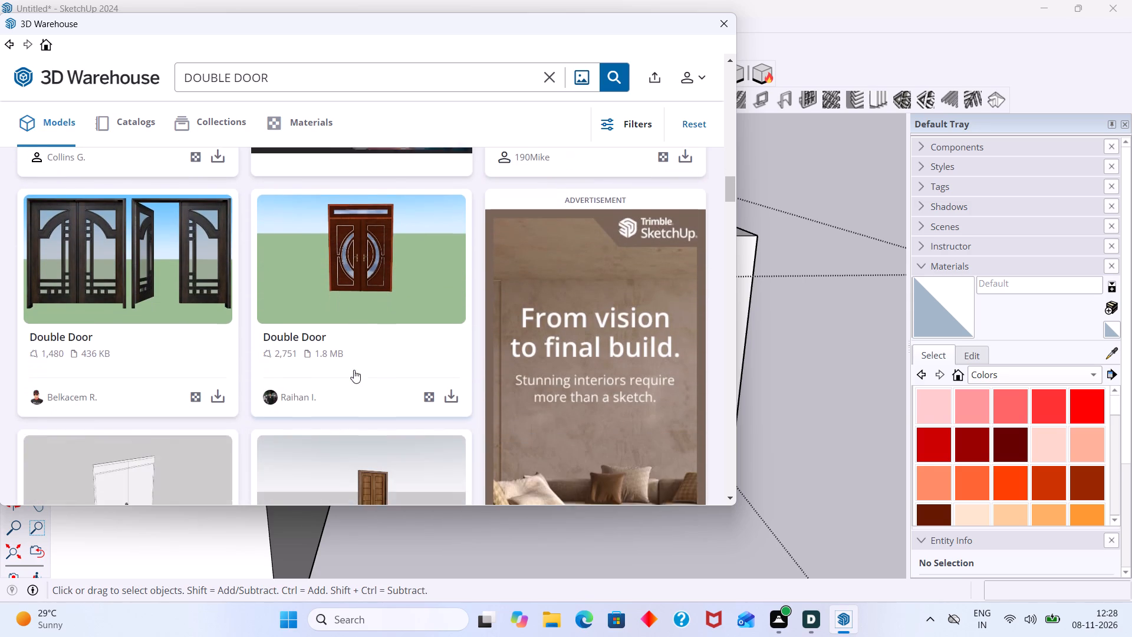
{"action": "scroll", "coordinate": [354, 370], "scroll_direction": "down", "scroll_amount": 5}
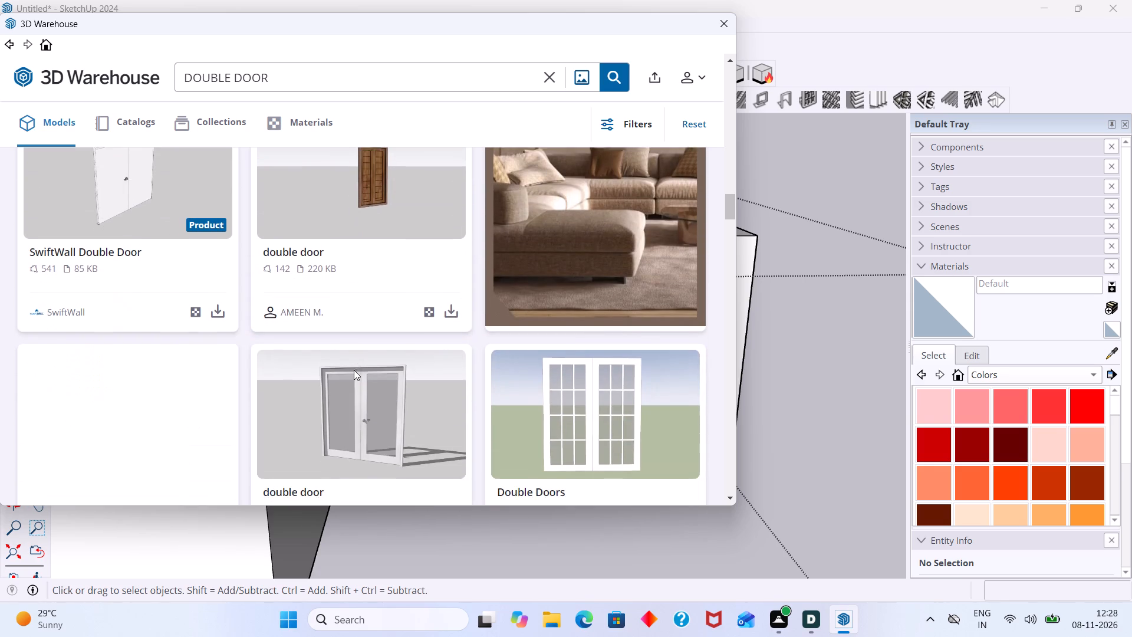
{"action": "scroll", "coordinate": [354, 370], "scroll_direction": "up", "scroll_amount": 1}
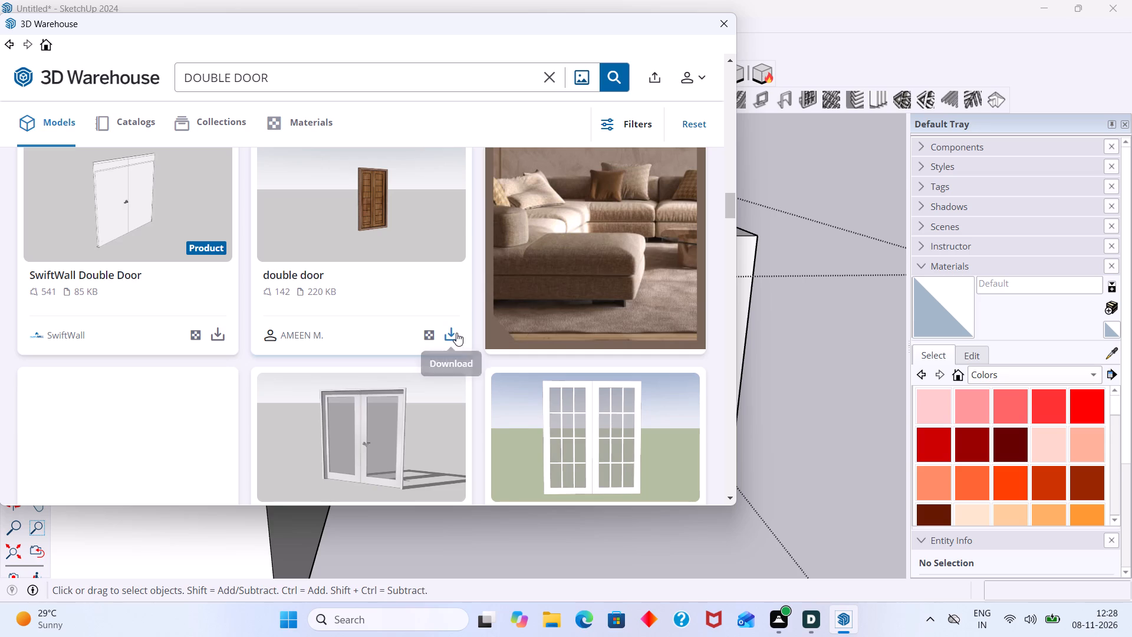
{"action": "left_click", "coordinate": [453, 333]}
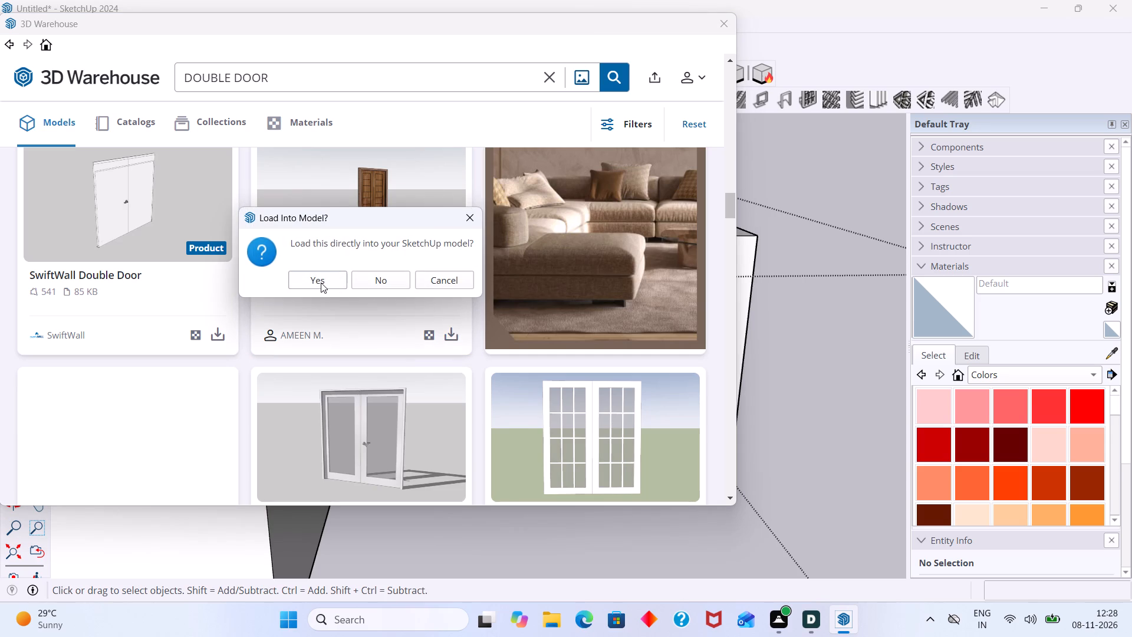
{"action": "left_click", "coordinate": [321, 282]}
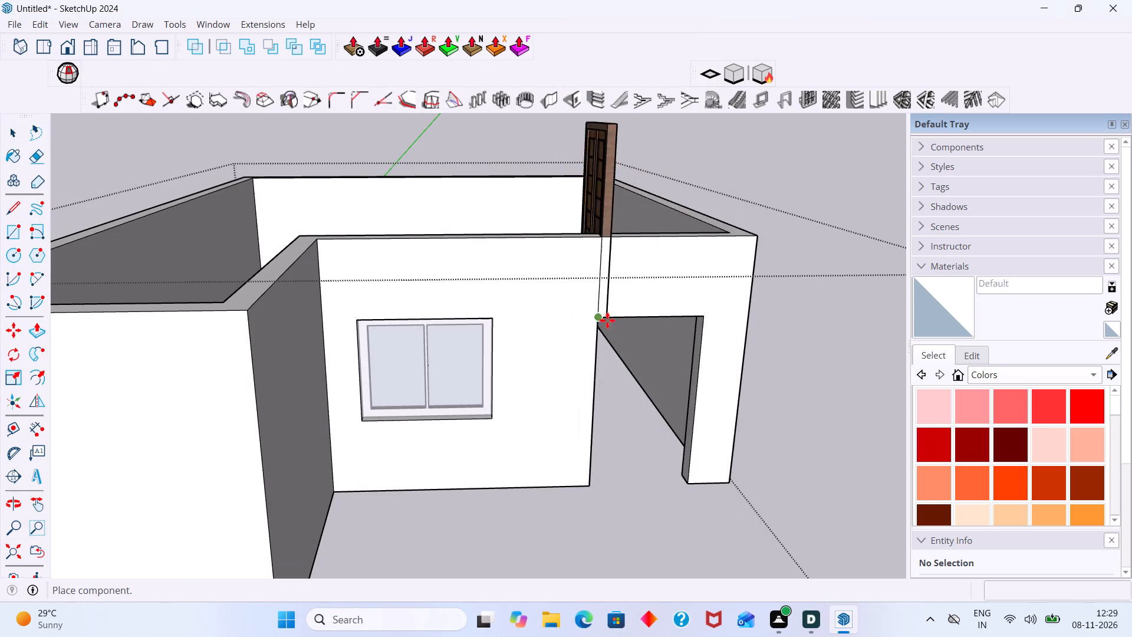
Place the loaded double door on open ground in front of the house's projecting front wall.
{"action": "scroll", "coordinate": [698, 425], "scroll_direction": "down", "scroll_amount": 6}
{"action": "middle_click_drag", "start_coordinate": [748, 468], "coordinate": [725, 458], "text": "shift"}
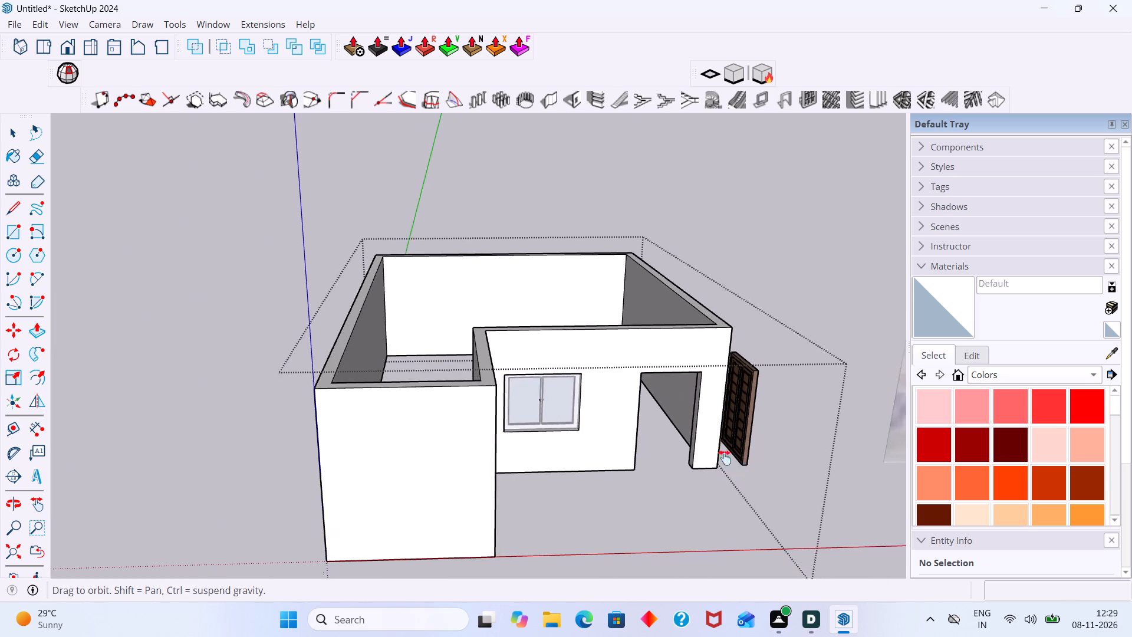
{"action": "middle_click_drag", "start_coordinate": [725, 458], "coordinate": [544, 385], "text": "shift"}
{"action": "scroll", "coordinate": [588, 396], "scroll_direction": "down", "scroll_amount": 4}
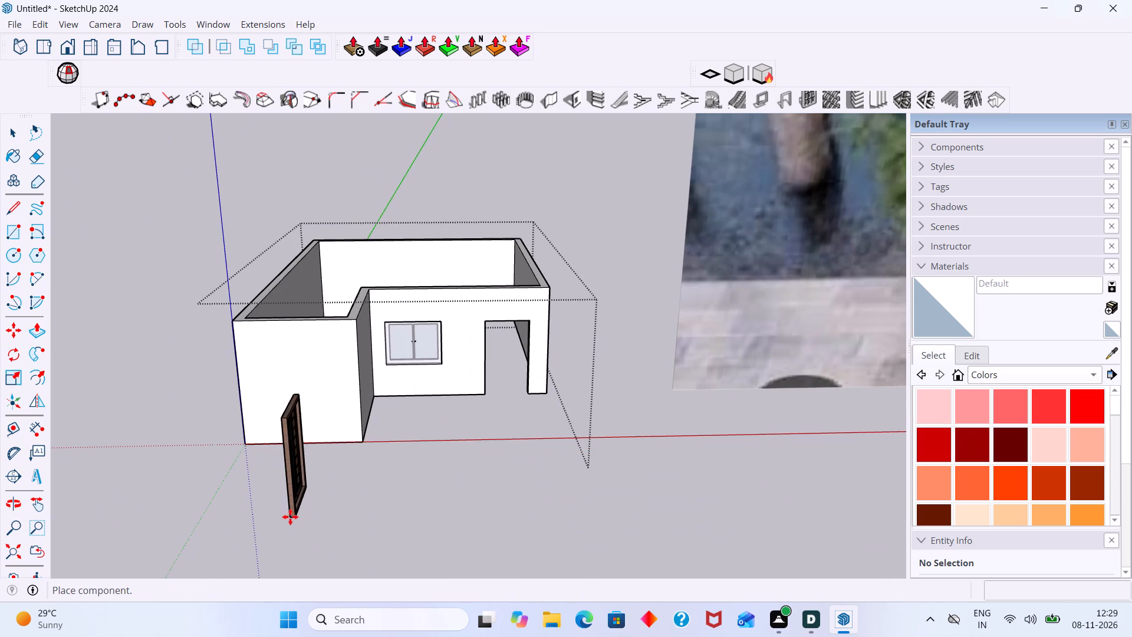
{"action": "left_click", "coordinate": [297, 522]}
{"action": "key", "text": "space"}
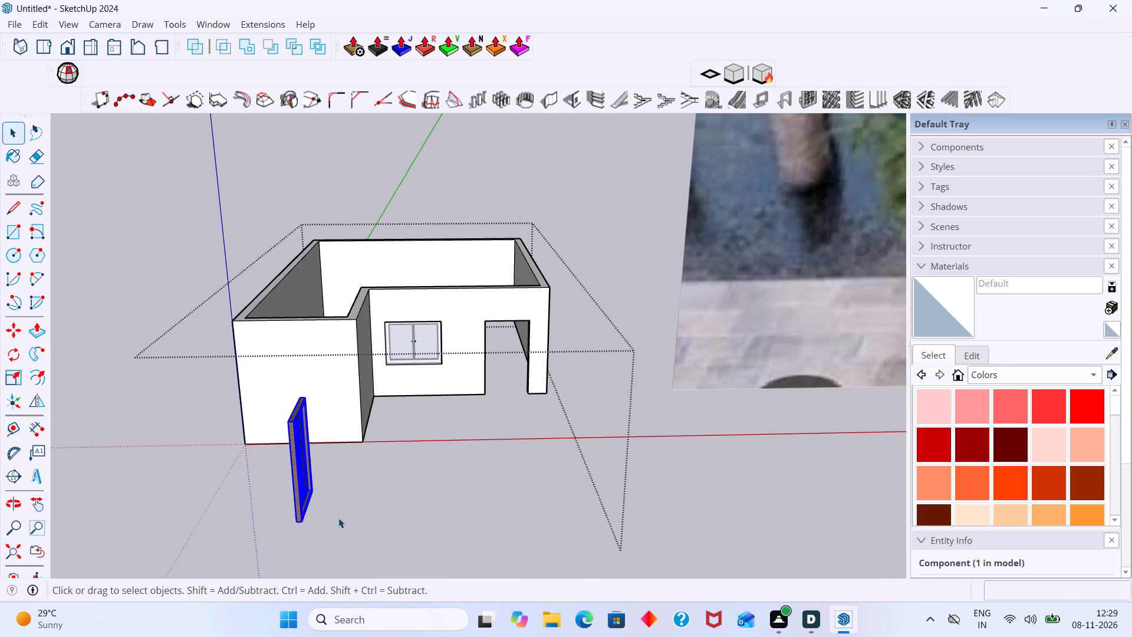
{"action": "left_click", "coordinate": [345, 511]}
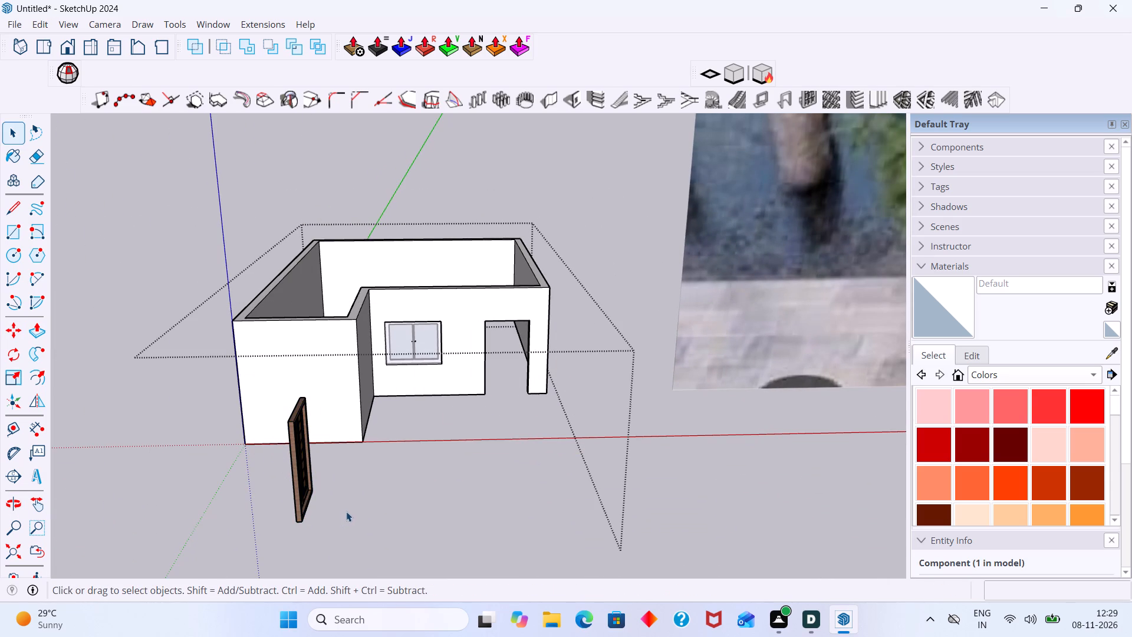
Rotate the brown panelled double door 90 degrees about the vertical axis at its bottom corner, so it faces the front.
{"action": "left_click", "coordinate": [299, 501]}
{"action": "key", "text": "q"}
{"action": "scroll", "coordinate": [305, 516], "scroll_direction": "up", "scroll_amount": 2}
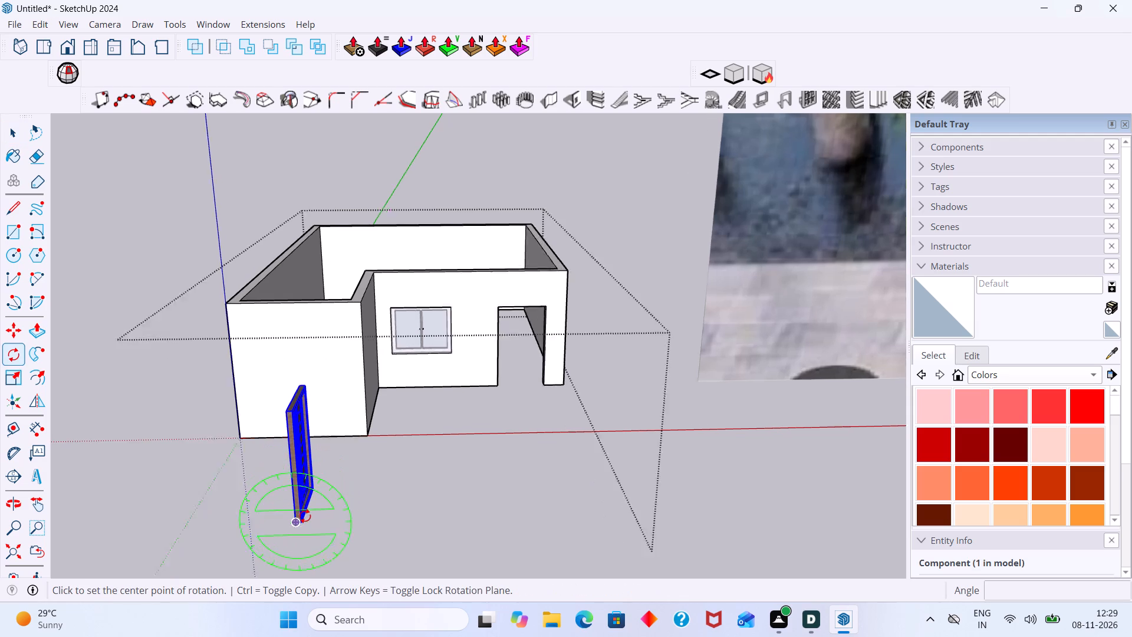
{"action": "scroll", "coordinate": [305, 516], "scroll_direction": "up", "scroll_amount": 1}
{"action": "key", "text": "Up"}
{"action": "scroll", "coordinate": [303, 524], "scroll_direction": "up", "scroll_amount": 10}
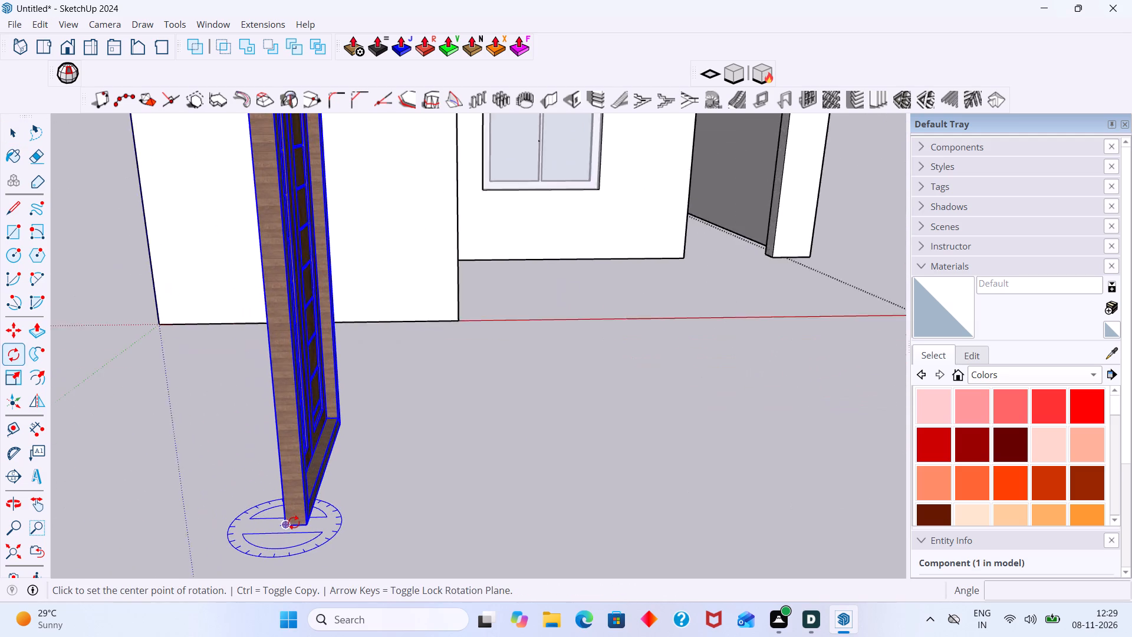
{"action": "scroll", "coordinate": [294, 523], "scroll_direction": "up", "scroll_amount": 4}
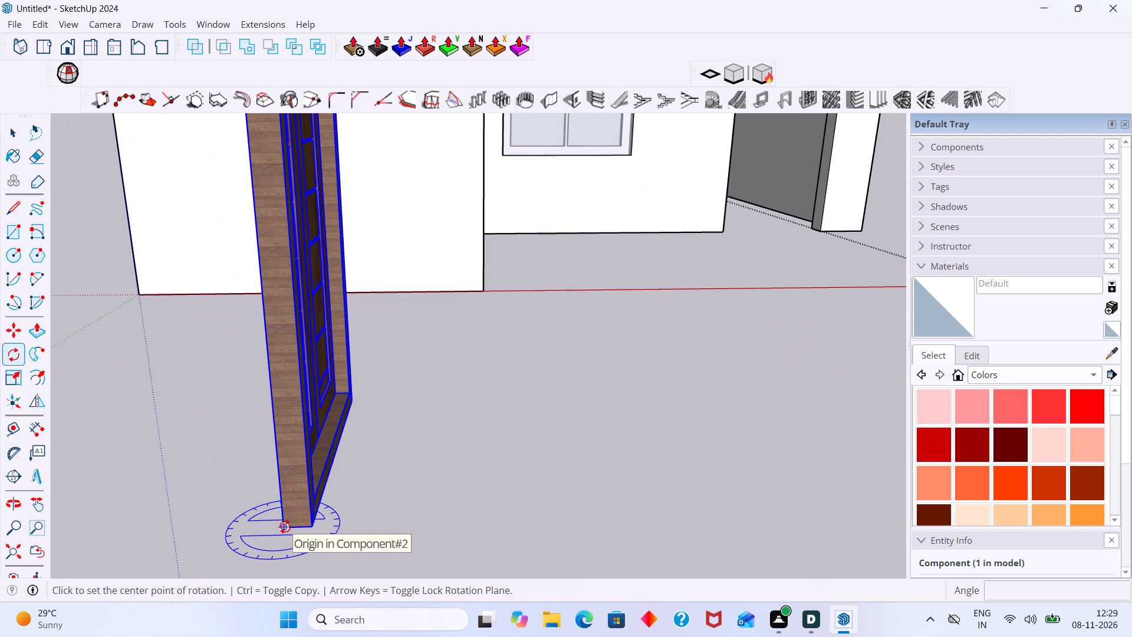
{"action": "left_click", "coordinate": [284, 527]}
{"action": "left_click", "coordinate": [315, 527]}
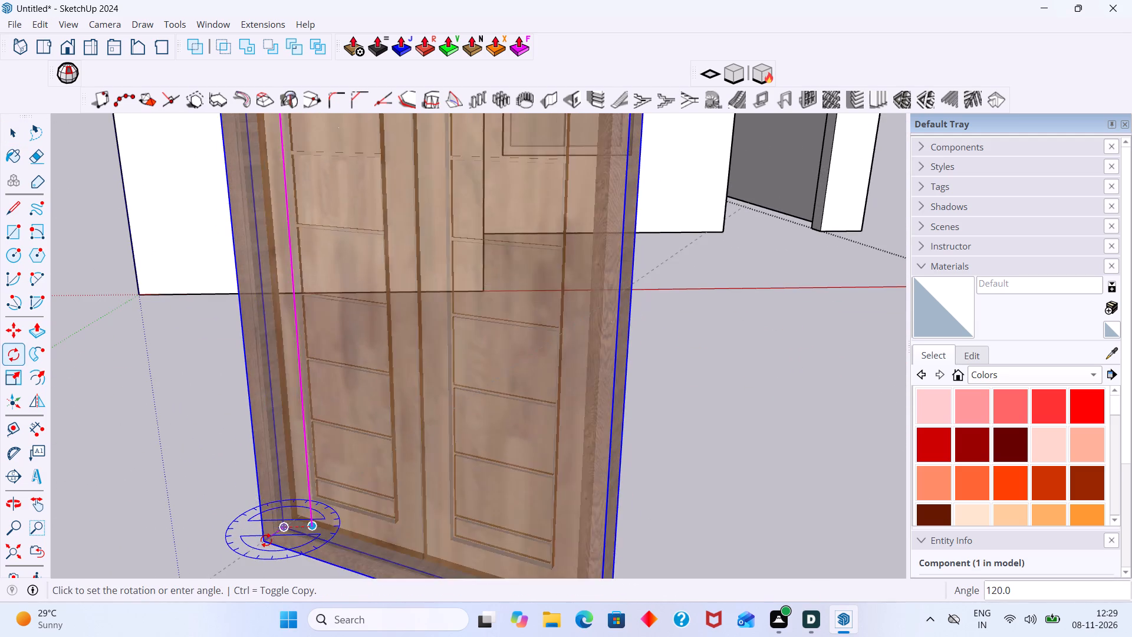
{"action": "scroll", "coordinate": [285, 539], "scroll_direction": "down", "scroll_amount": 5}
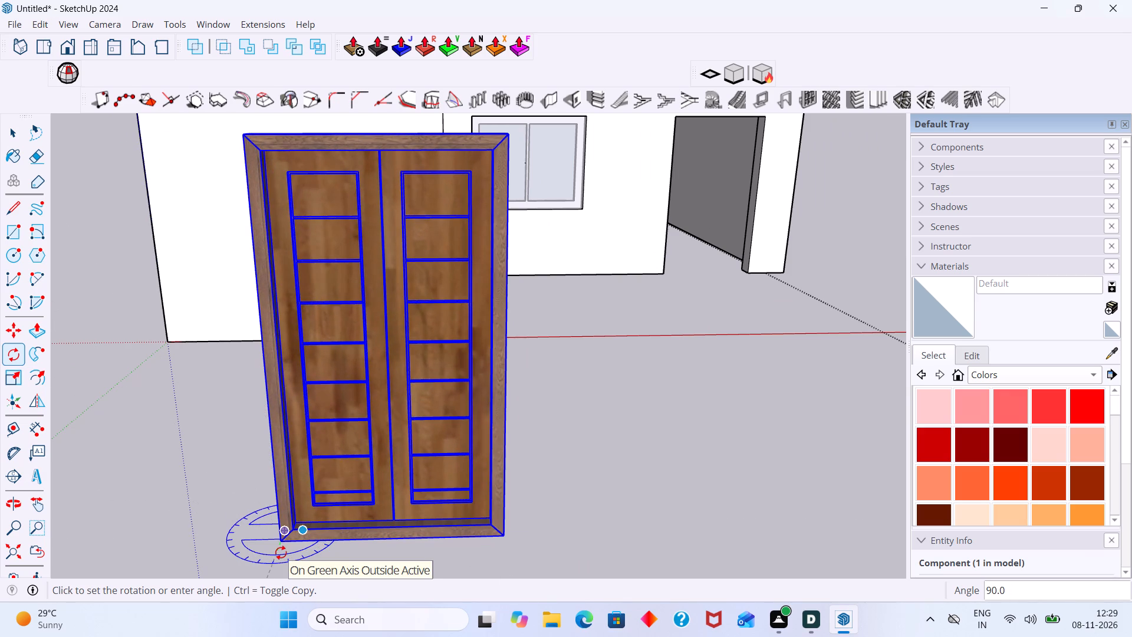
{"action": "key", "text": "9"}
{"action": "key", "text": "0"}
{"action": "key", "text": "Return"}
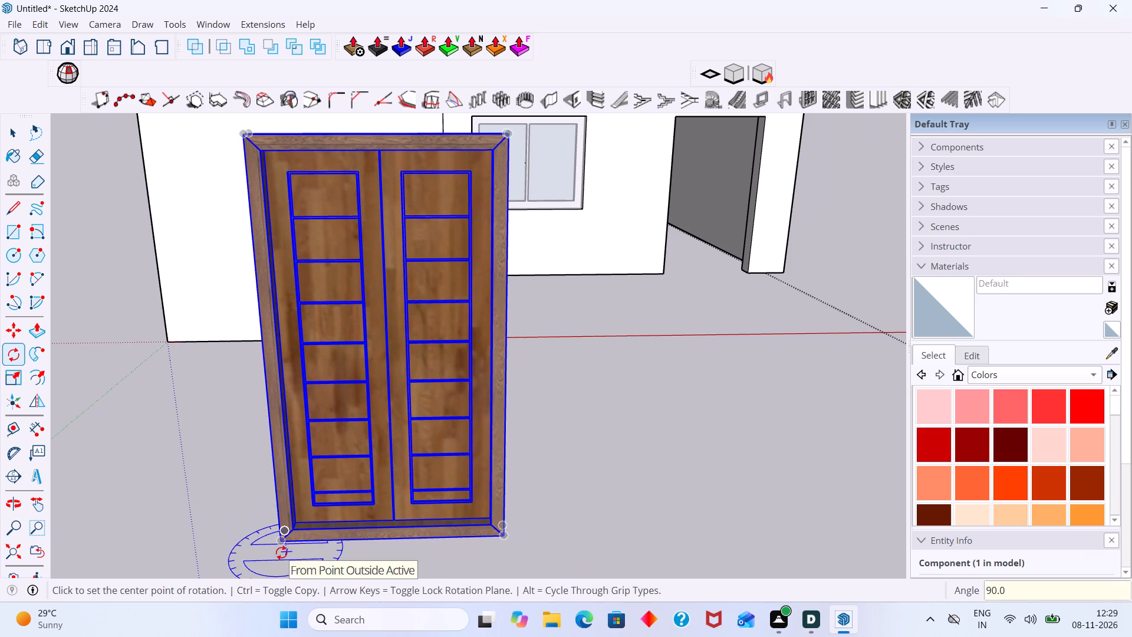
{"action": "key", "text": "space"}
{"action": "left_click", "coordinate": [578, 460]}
Inspect the rotated brown panelled double door from several sides and delete it from the model.
{"action": "scroll", "coordinate": [506, 451], "scroll_direction": "down", "scroll_amount": 3}
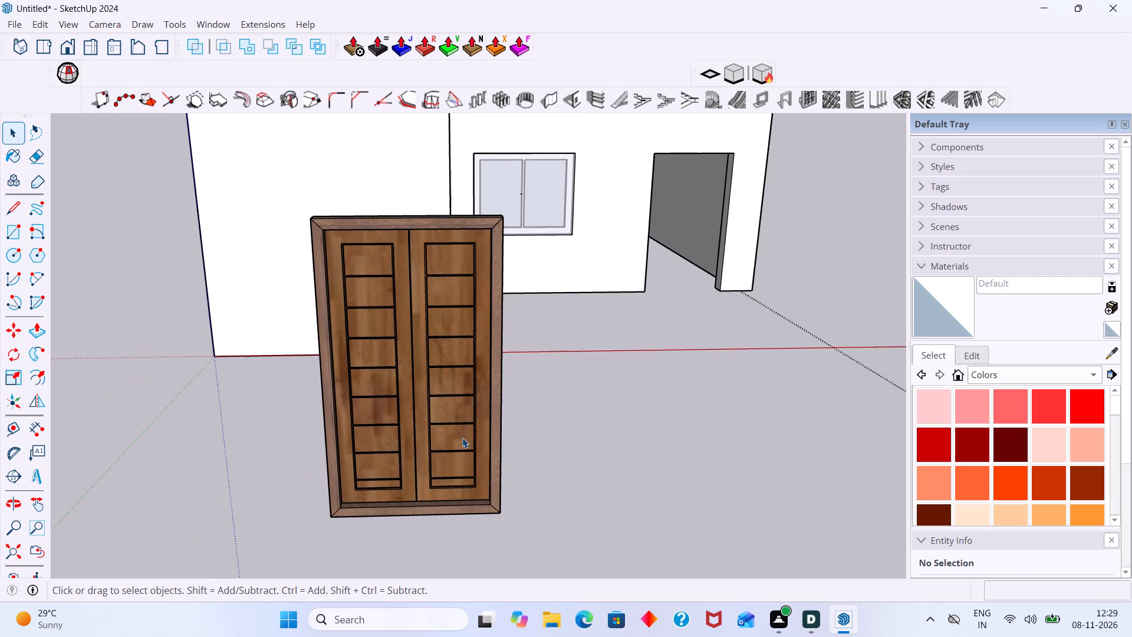
{"action": "middle_click_drag", "start_coordinate": [455, 445], "coordinate": [1098, 470]}
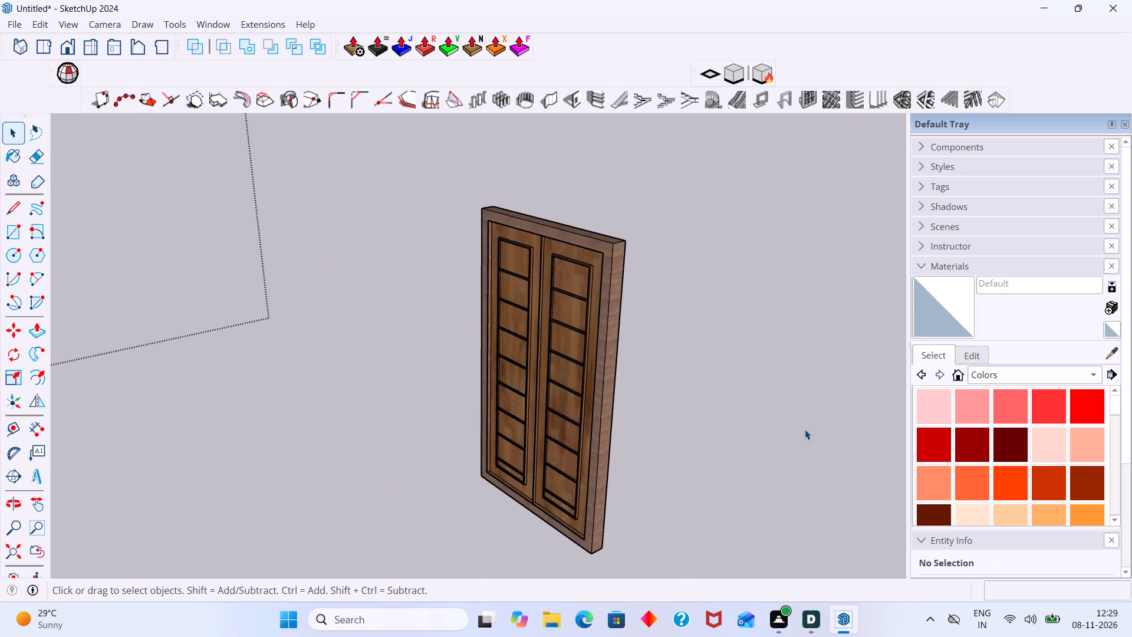
{"action": "scroll", "coordinate": [803, 423], "scroll_direction": "up", "scroll_amount": 7}
{"action": "middle_click_drag", "start_coordinate": [483, 346], "coordinate": [329, 346]}
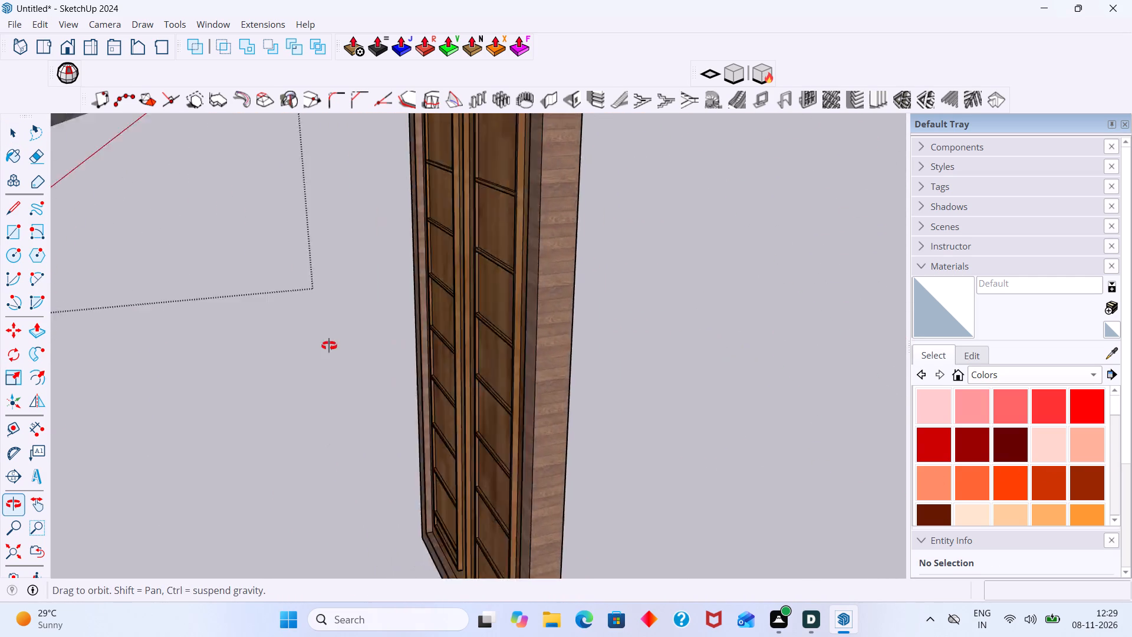
{"action": "middle_click_drag", "start_coordinate": [329, 346], "coordinate": [208, 357]}
{"action": "scroll", "coordinate": [425, 355], "scroll_direction": "down", "scroll_amount": 7}
{"action": "middle_click_drag", "start_coordinate": [460, 373], "coordinate": [204, 360]}
{"action": "scroll", "coordinate": [291, 337], "scroll_direction": "up", "scroll_amount": 3}
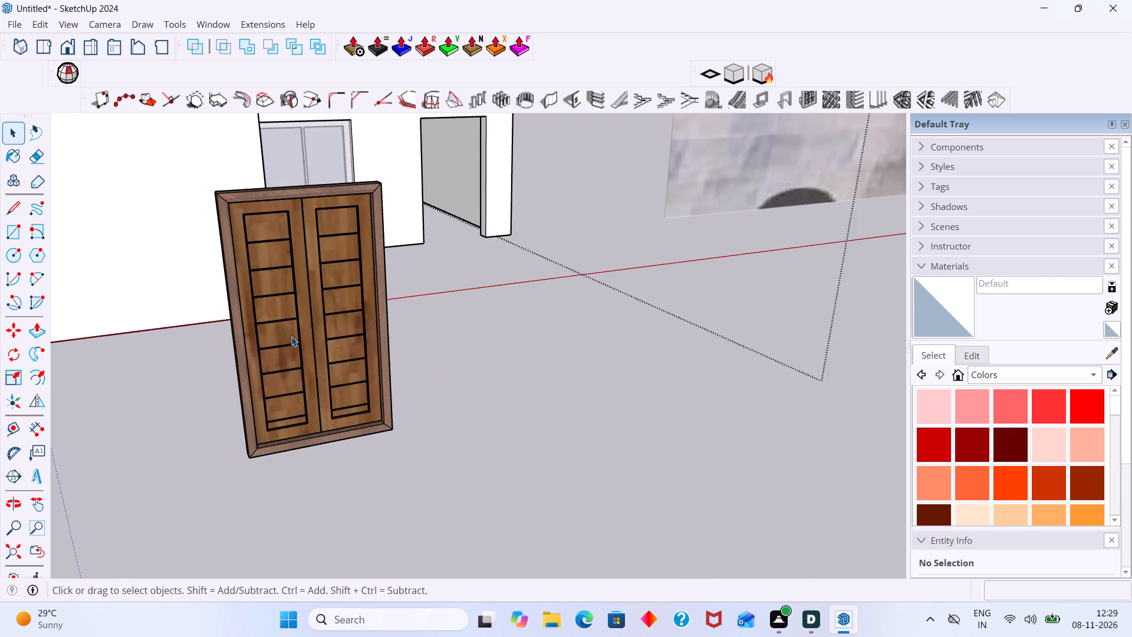
{"action": "scroll", "coordinate": [291, 336], "scroll_direction": "up", "scroll_amount": 18}
{"action": "scroll", "coordinate": [332, 339], "scroll_direction": "down", "scroll_amount": 2}
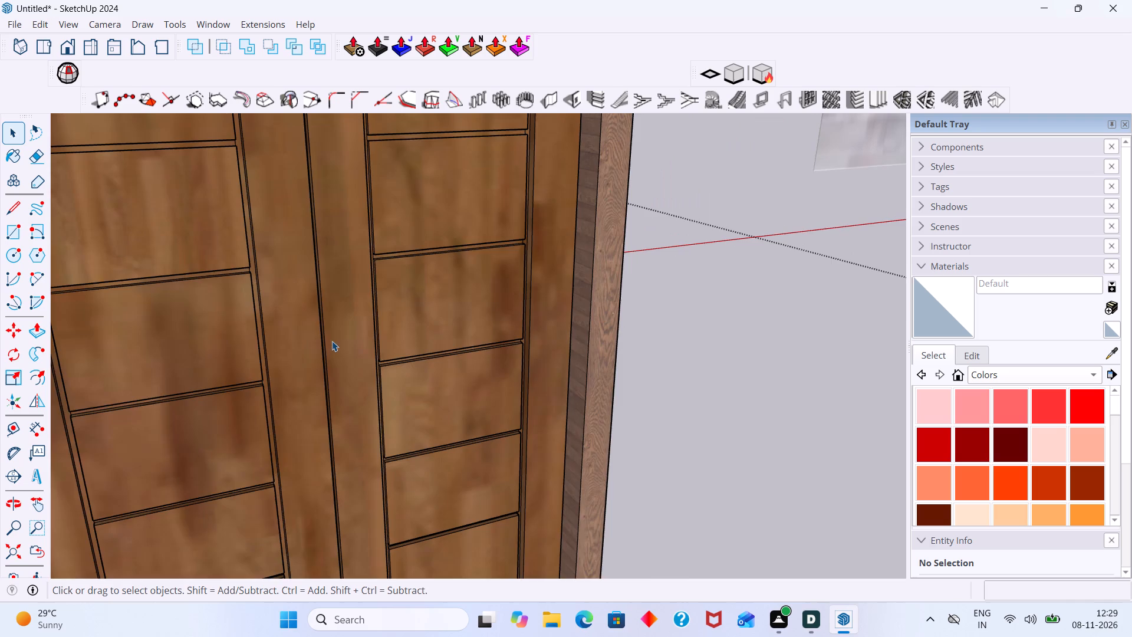
{"action": "scroll", "coordinate": [332, 341], "scroll_direction": "down", "scroll_amount": 11}
{"action": "left_click", "coordinate": [348, 367]}
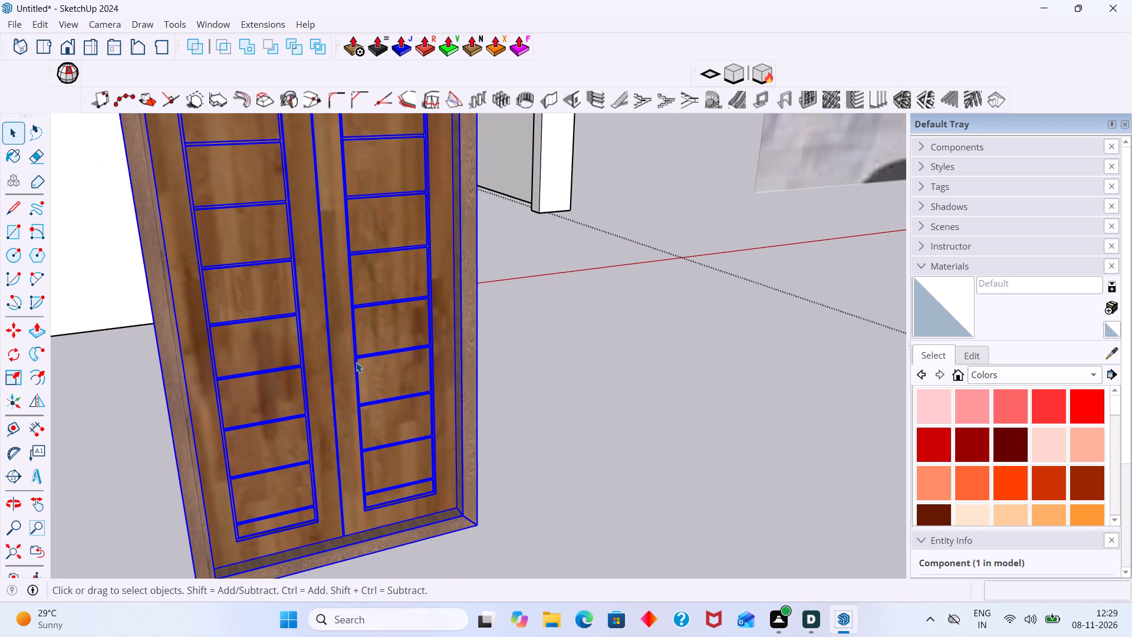
{"action": "key", "text": "Delete"}
Reopen 3D Warehouse and load the 50 KB dark brown "Double door" from the DOUBLE DOOR results directly into the model.
{"action": "scroll", "coordinate": [364, 356], "scroll_direction": "down", "scroll_amount": 5}
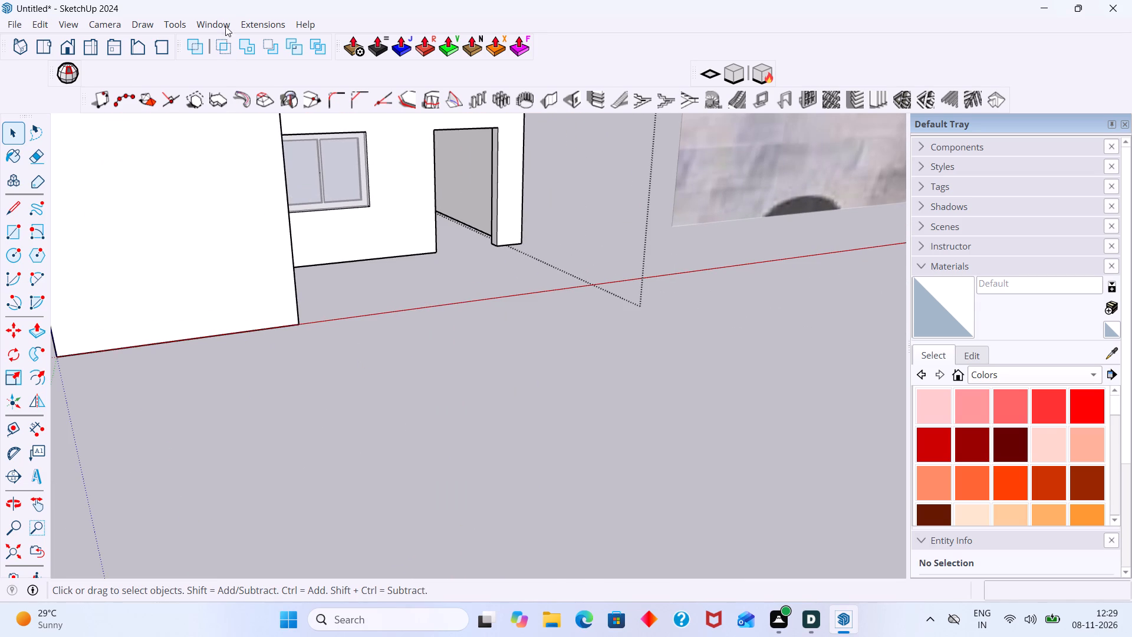
{"action": "left_click", "coordinate": [225, 24]}
{"action": "left_click", "coordinate": [254, 176]}
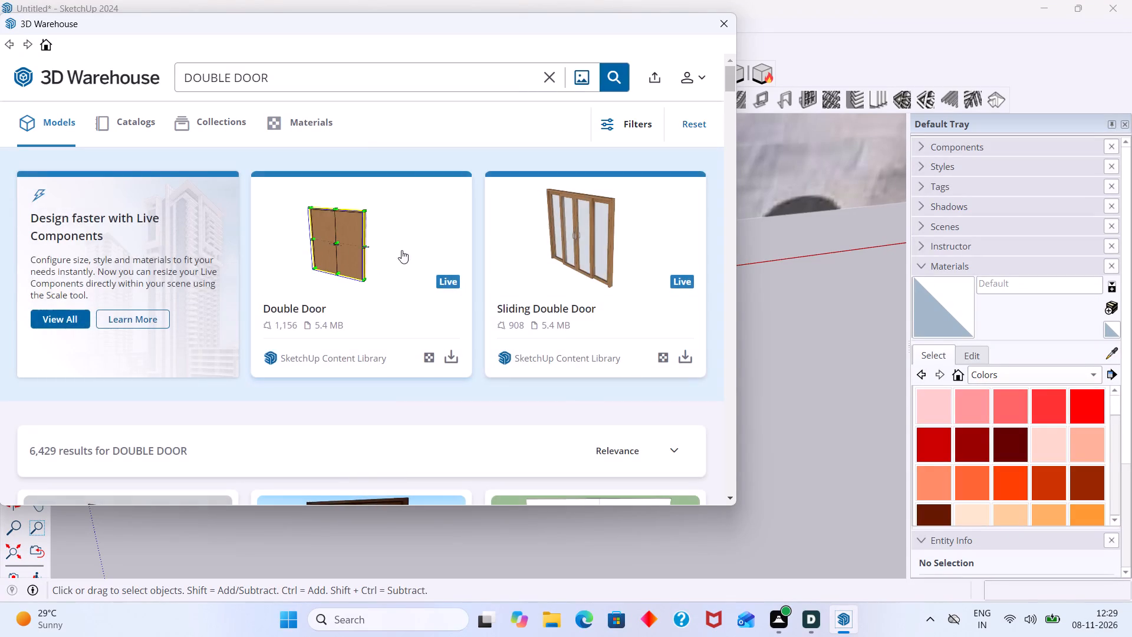
{"action": "scroll", "coordinate": [402, 250], "scroll_direction": "down", "scroll_amount": 3}
{"action": "scroll", "coordinate": [398, 329], "scroll_direction": "down", "scroll_amount": 1}
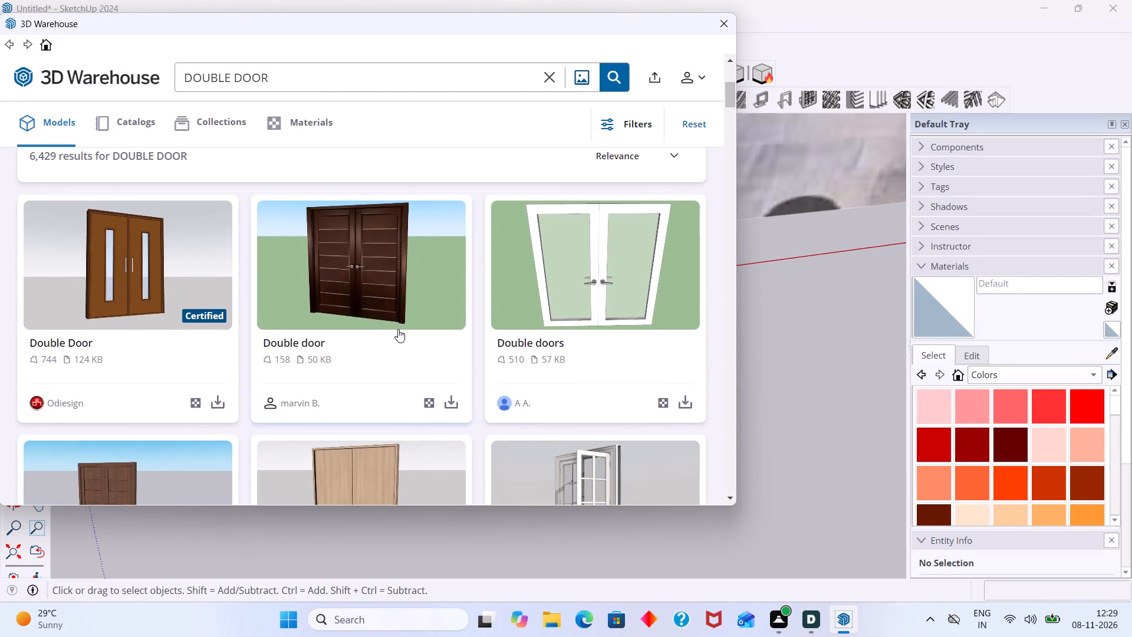
{"action": "left_click", "coordinate": [453, 404]}
{"action": "left_click", "coordinate": [321, 287]}
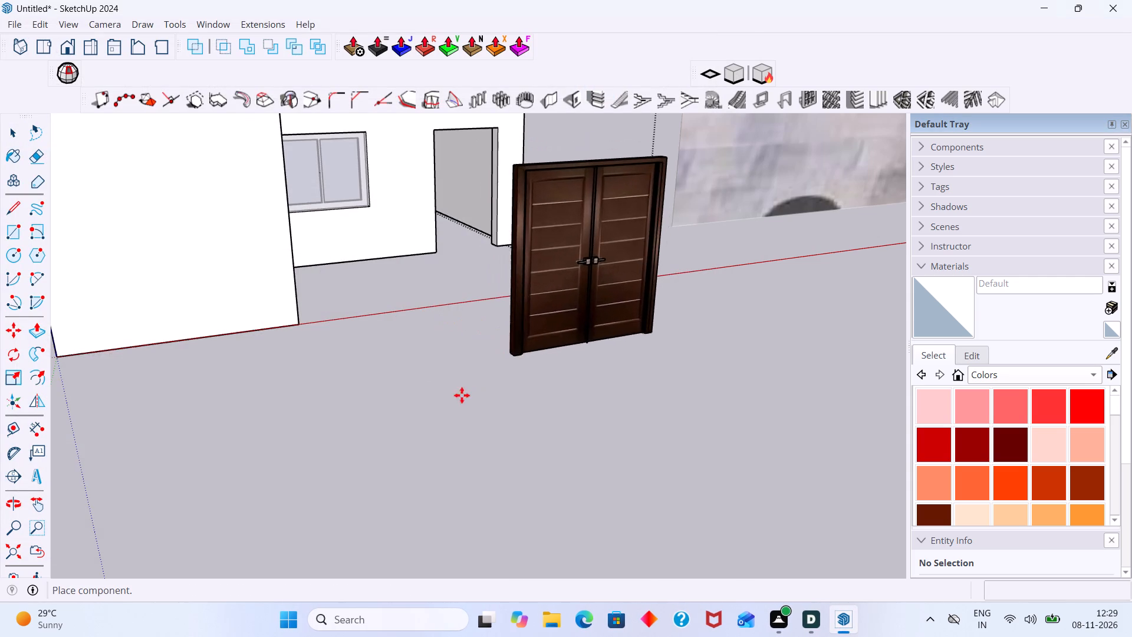
Place the dark brown double door on open ground in front of the house's doorway.
{"action": "scroll", "coordinate": [458, 396], "scroll_direction": "down", "scroll_amount": 3}
{"action": "scroll", "coordinate": [426, 303], "scroll_direction": "up", "scroll_amount": 6}
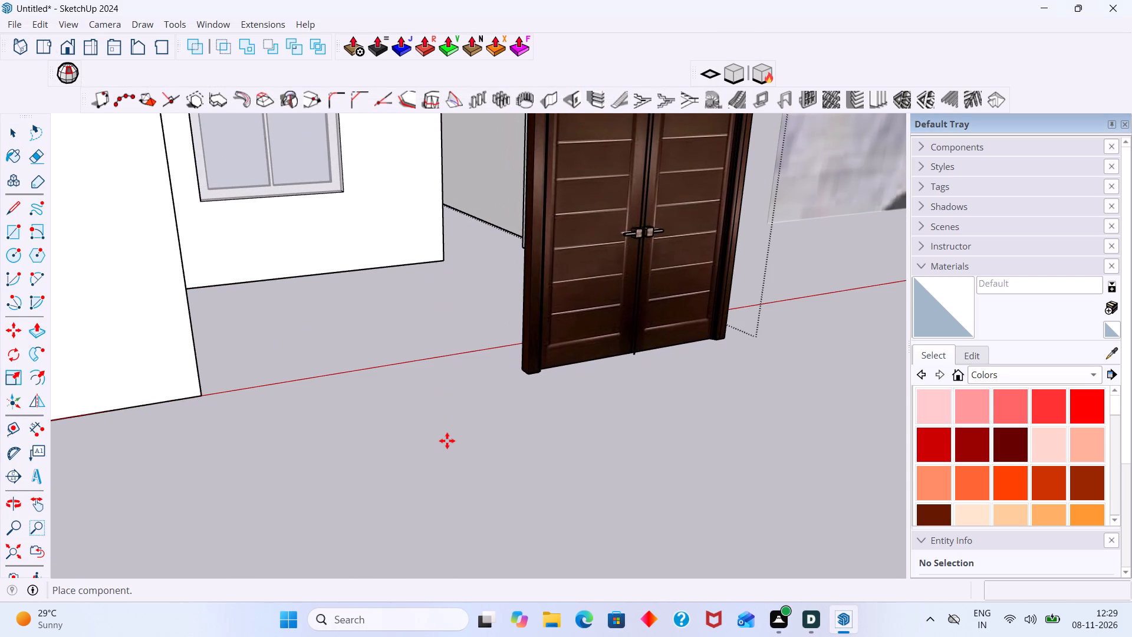
{"action": "scroll", "coordinate": [439, 446], "scroll_direction": "down", "scroll_amount": 5}
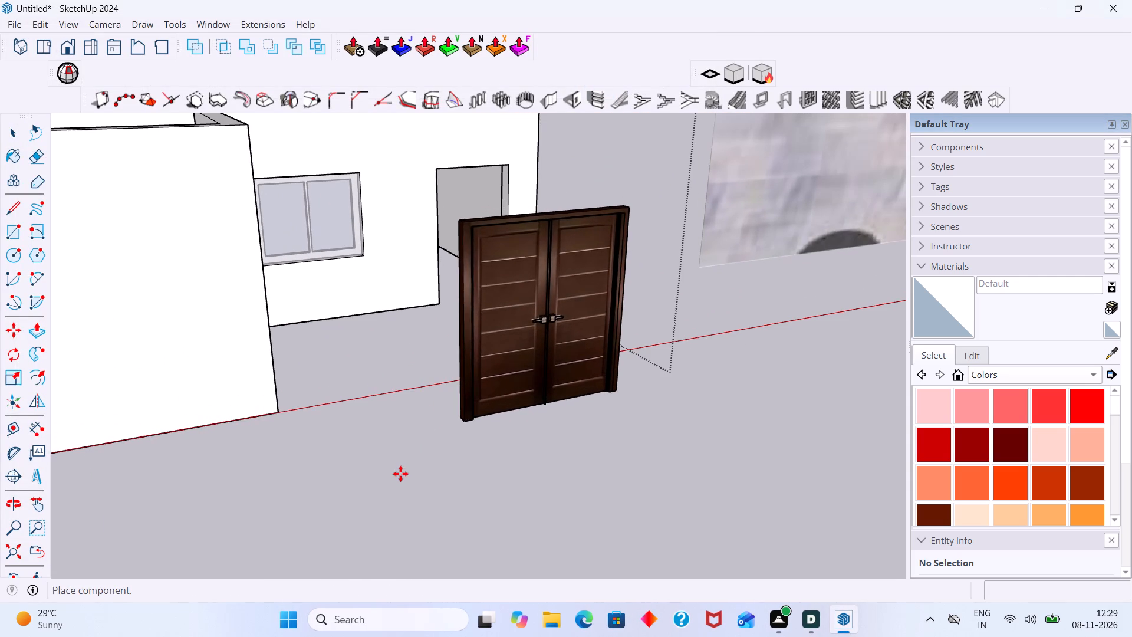
{"action": "left_click", "coordinate": [400, 474]}
{"action": "scroll", "coordinate": [509, 403], "scroll_direction": "up", "scroll_amount": 2}
{"action": "key", "text": "space"}
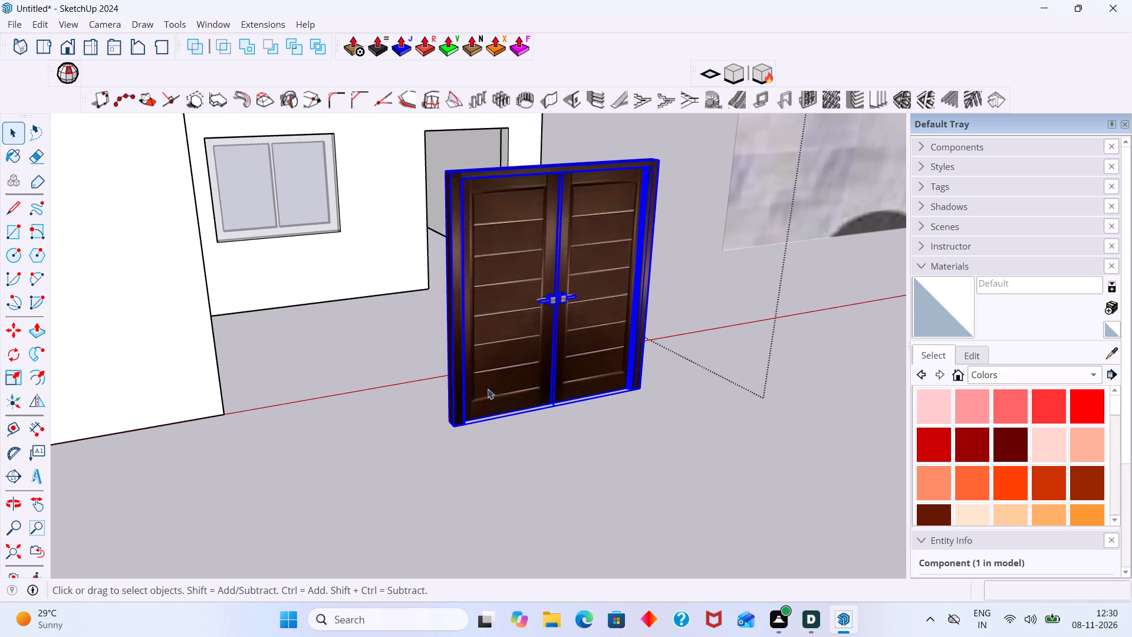
Move the double door by its bottom corner to the midpoint of the doorway jamb's bottom edge on the window side.
{"action": "scroll", "coordinate": [511, 275], "scroll_direction": "down", "scroll_amount": 4}
{"action": "middle_click_drag", "start_coordinate": [538, 228], "coordinate": [505, 235]}
{"action": "scroll", "coordinate": [436, 258], "scroll_direction": "up", "scroll_amount": 5}
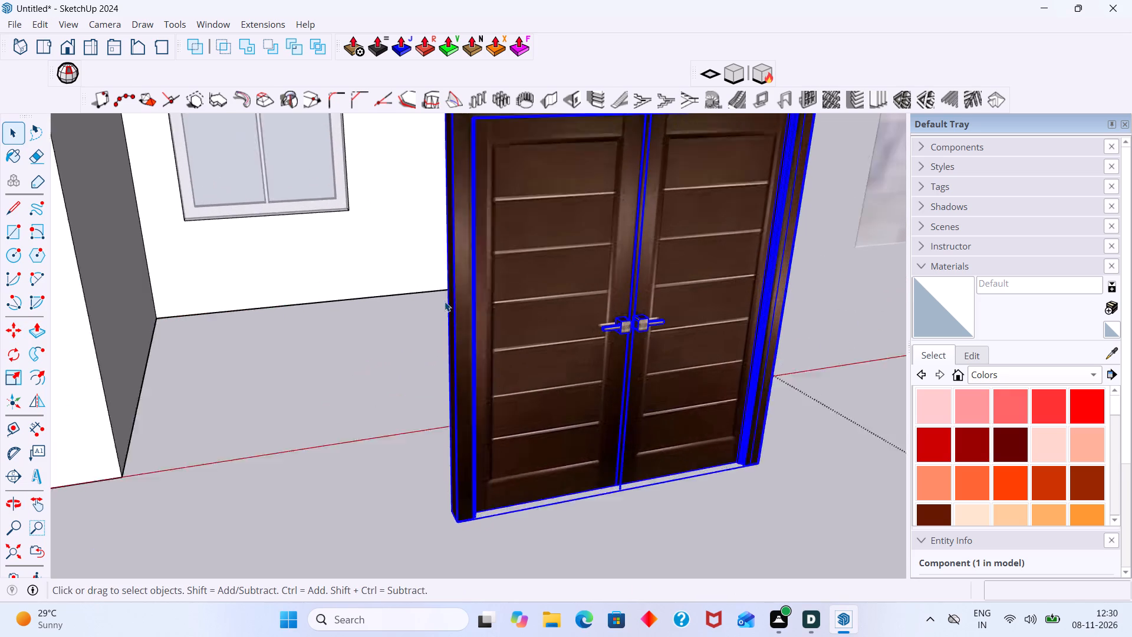
{"action": "scroll", "coordinate": [445, 301], "scroll_direction": "up", "scroll_amount": 1}
{"action": "middle_click_drag", "start_coordinate": [459, 409], "coordinate": [508, 396]}
{"action": "scroll", "coordinate": [510, 409], "scroll_direction": "down", "scroll_amount": 6}
{"action": "key", "text": "m"}
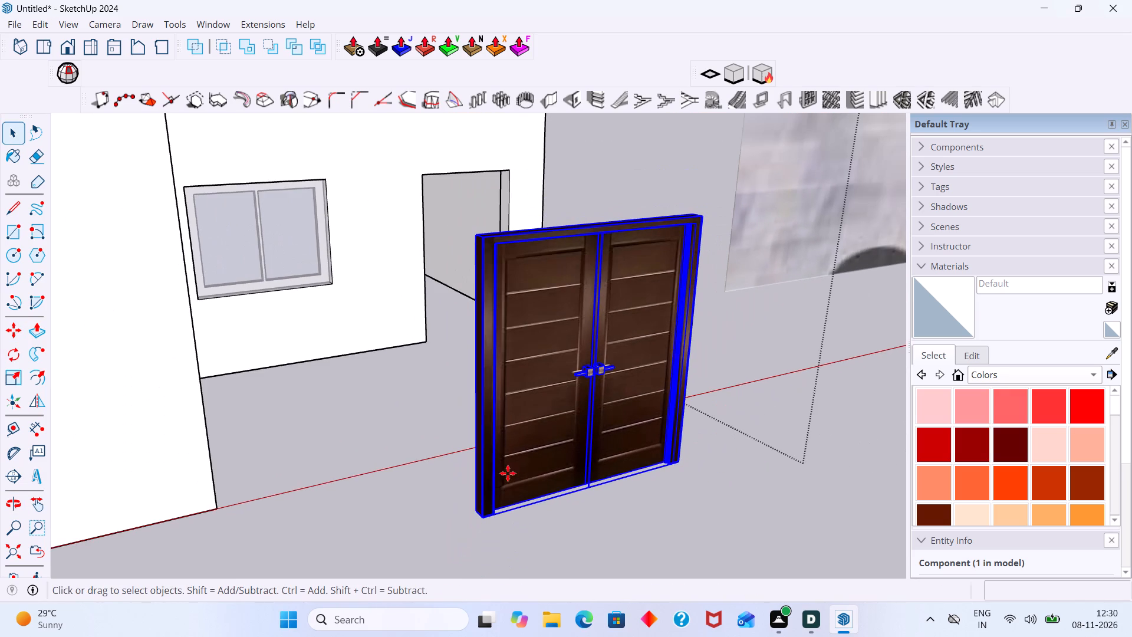
{"action": "scroll", "coordinate": [470, 521], "scroll_direction": "up", "scroll_amount": 11}
{"action": "left_click", "coordinate": [493, 498]}
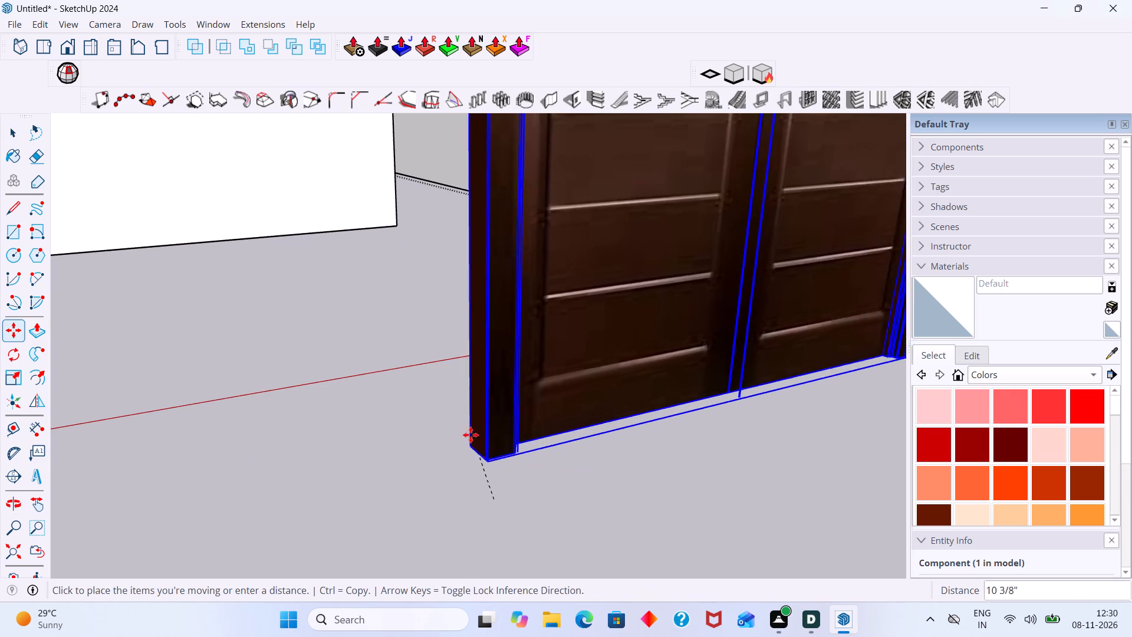
{"action": "middle_click_drag", "start_coordinate": [434, 244], "coordinate": [308, 243]}
{"action": "scroll", "coordinate": [368, 146], "scroll_direction": "up", "scroll_amount": 5}
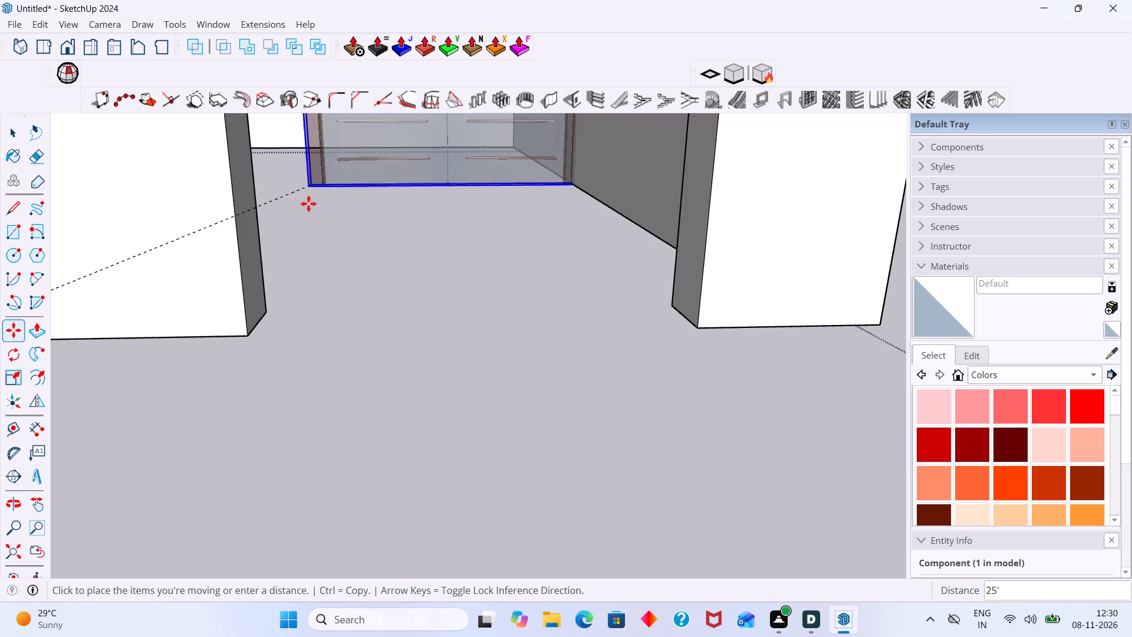
{"action": "scroll", "coordinate": [308, 203], "scroll_direction": "up", "scroll_amount": 3}
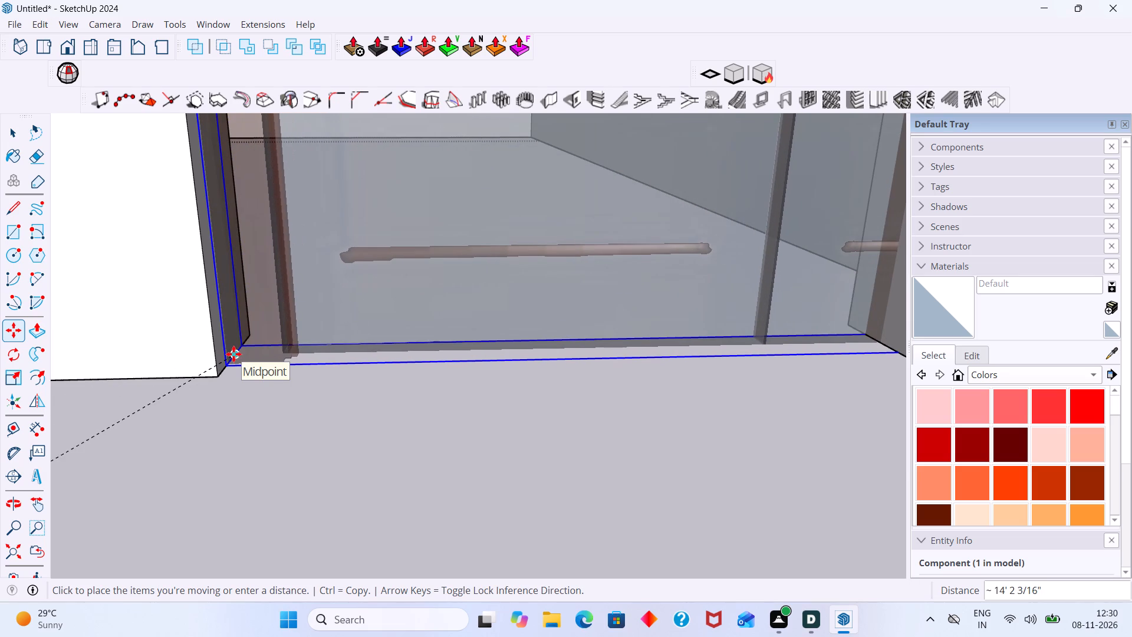
{"action": "left_click", "coordinate": [233, 353]}
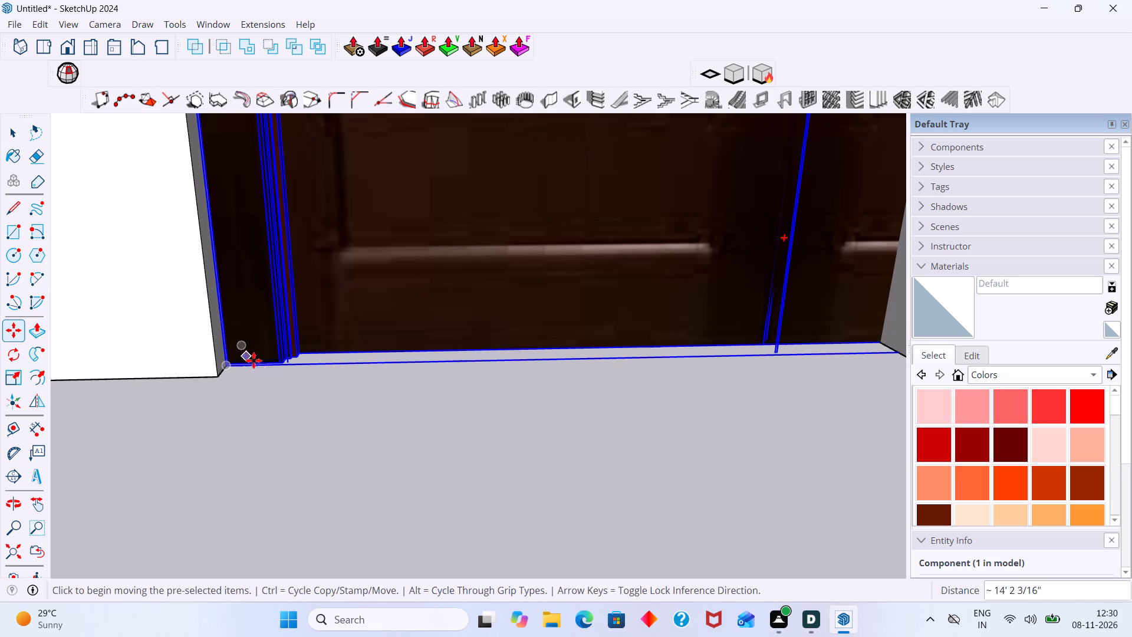
{"action": "key", "text": "space"}
Scale the double door horizontally by about 0.63 in red and 1.49 in green to fit between the doorway's jambs.
{"action": "scroll", "coordinate": [354, 383], "scroll_direction": "down", "scroll_amount": 18}
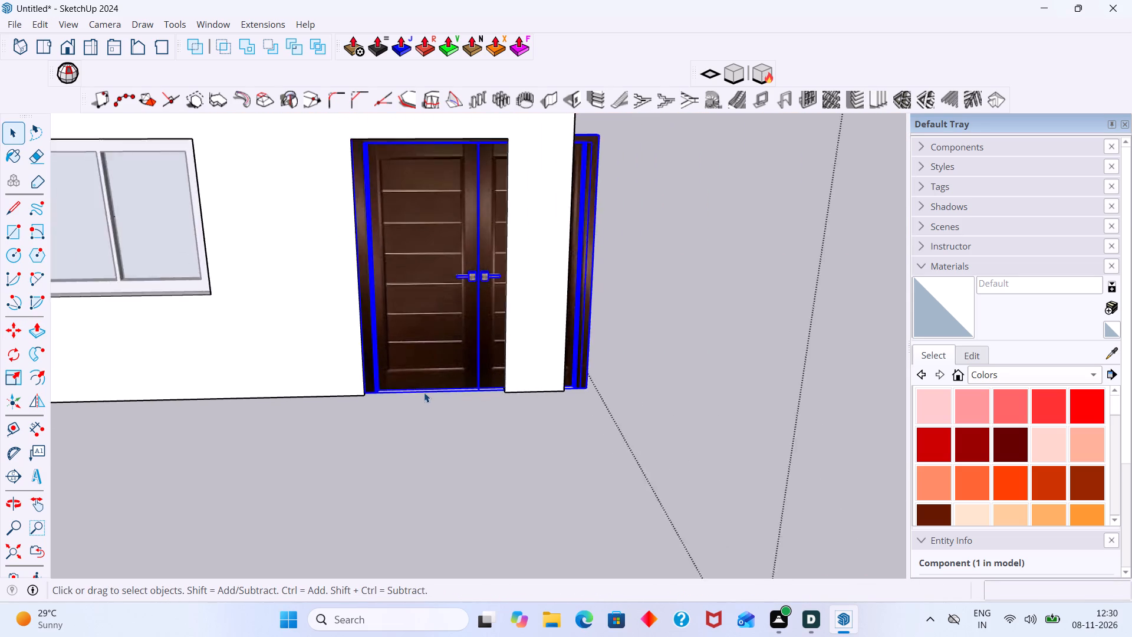
{"action": "scroll", "coordinate": [424, 392], "scroll_direction": "down", "scroll_amount": 2}
{"action": "key", "text": "space"}
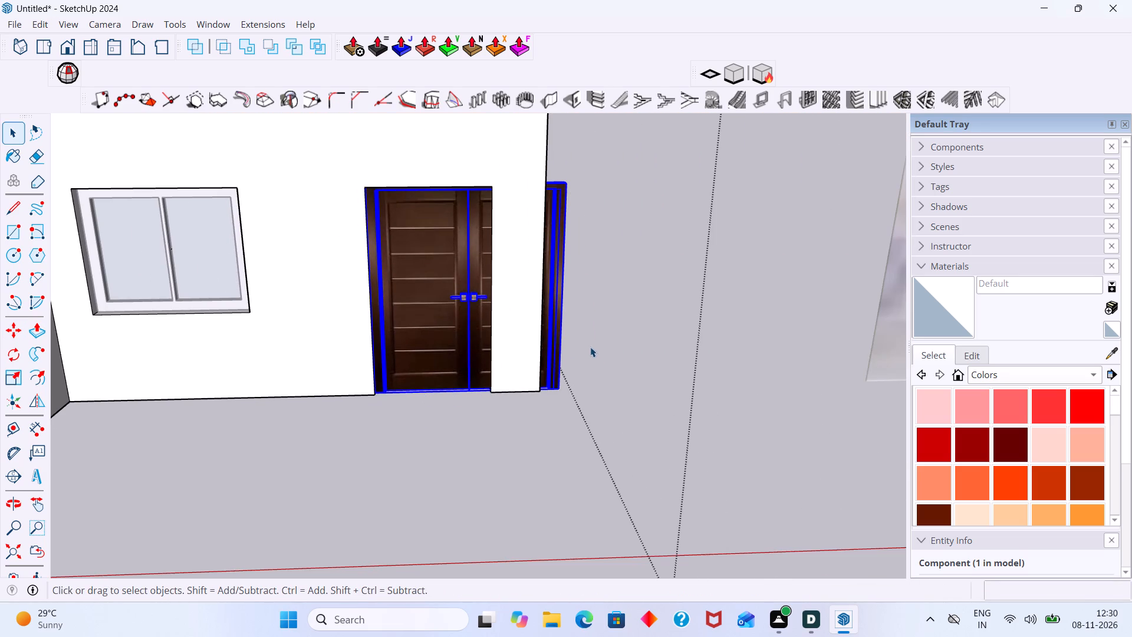
{"action": "key", "text": "s"}
{"action": "scroll", "coordinate": [560, 330], "scroll_direction": "up", "scroll_amount": 4}
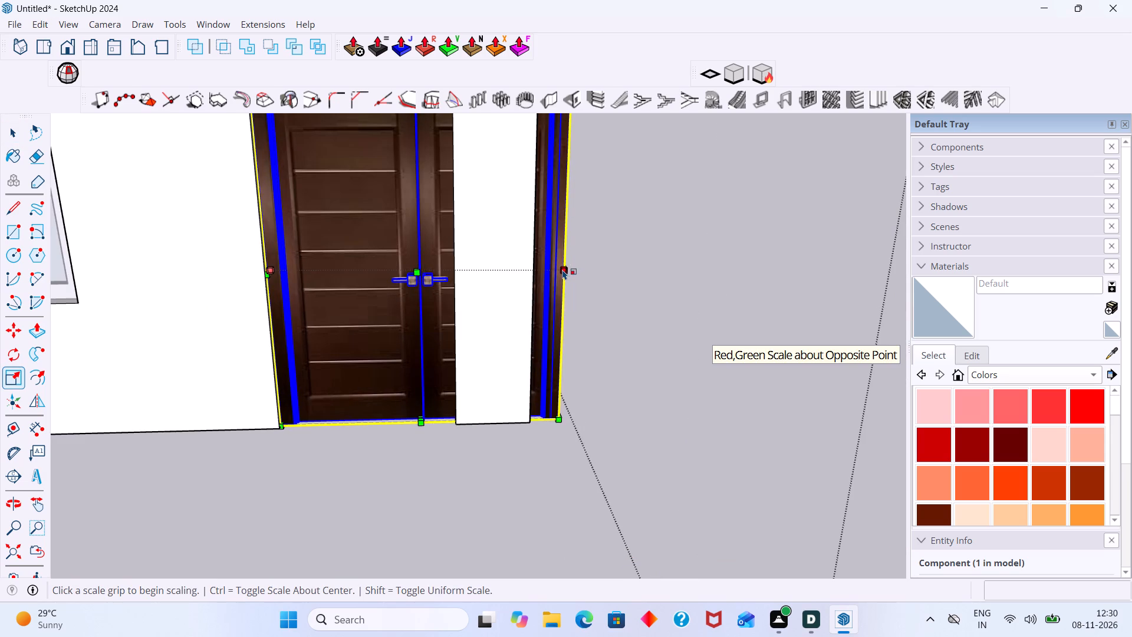
{"action": "left_click", "coordinate": [566, 270]}
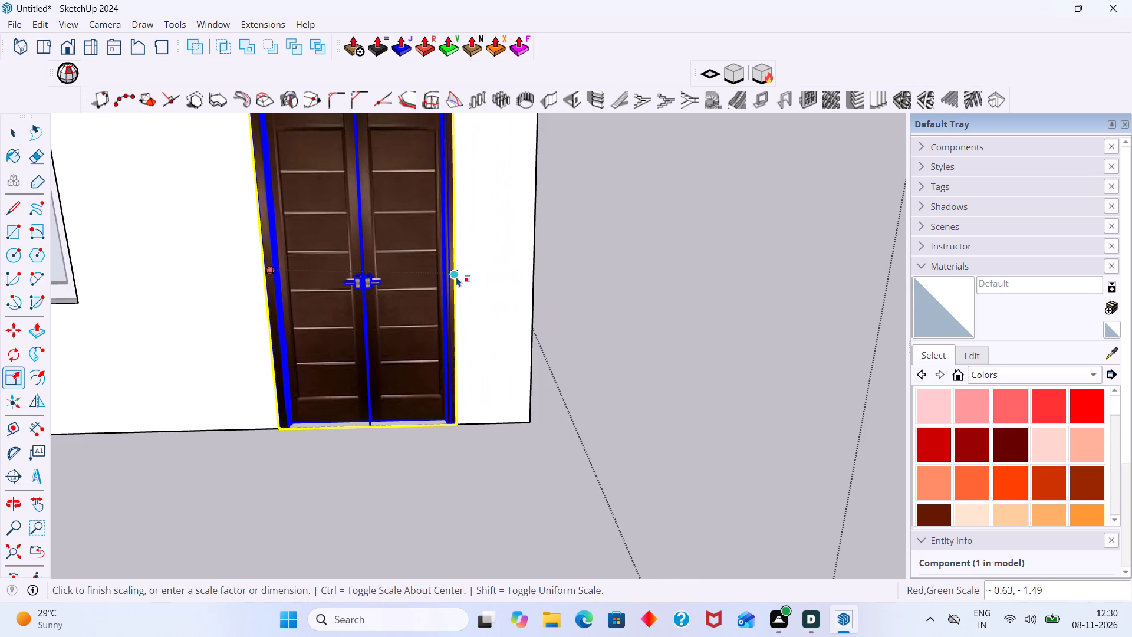
{"action": "scroll", "coordinate": [458, 271], "scroll_direction": "up", "scroll_amount": 5}
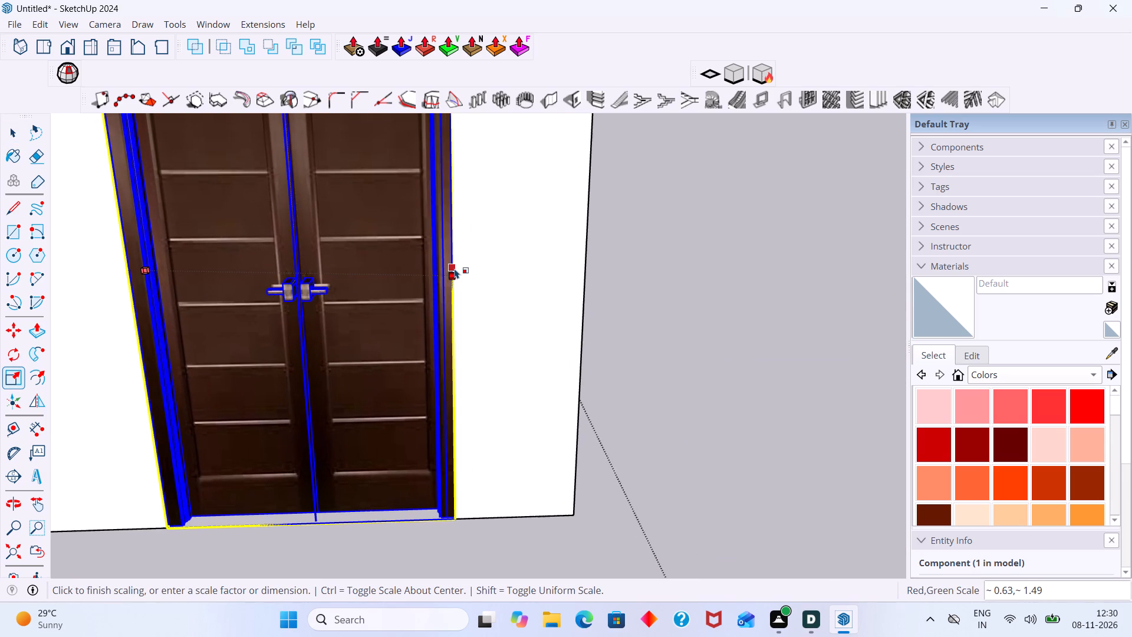
{"action": "scroll", "coordinate": [453, 268], "scroll_direction": "up", "scroll_amount": 11}
{"action": "middle_click_drag", "start_coordinate": [452, 288], "coordinate": [538, 287]}
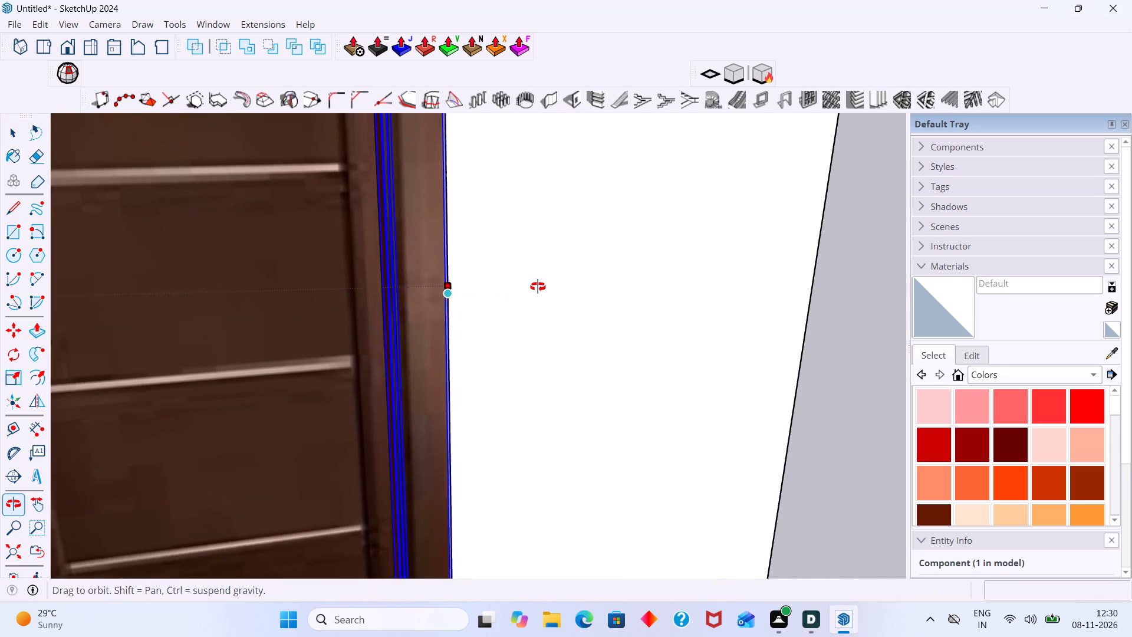
{"action": "middle_click_drag", "start_coordinate": [538, 287], "coordinate": [567, 283]}
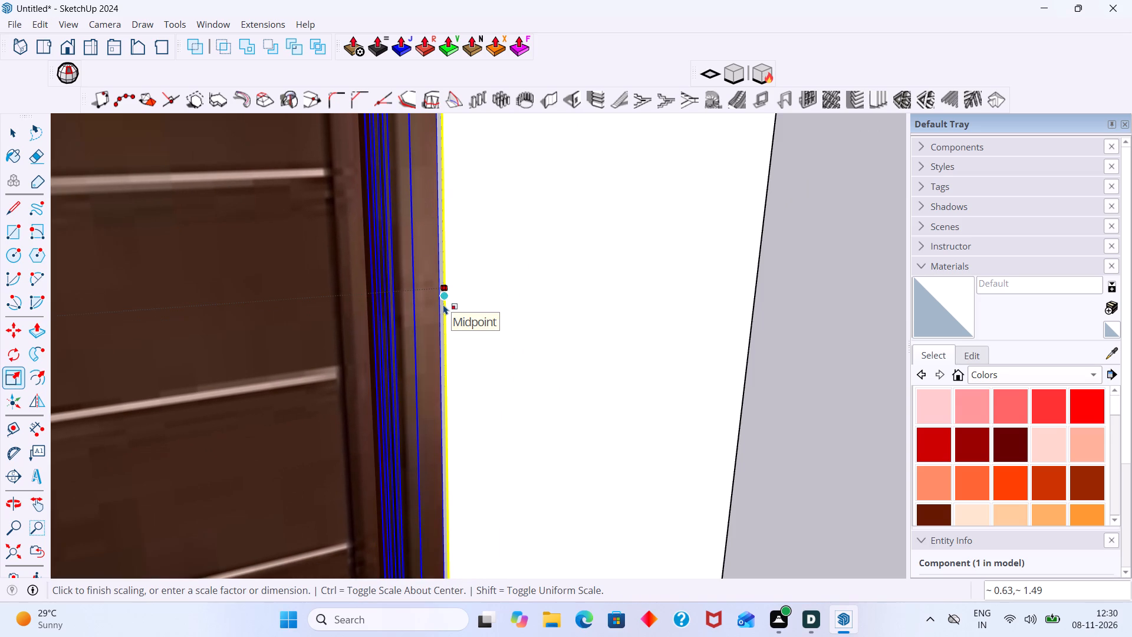
{"action": "left_click", "coordinate": [444, 303]}
{"action": "key", "text": "space"}
{"action": "scroll", "coordinate": [485, 317], "scroll_direction": "down", "scroll_amount": 6}
{"action": "left_click", "coordinate": [733, 274]}
{"action": "scroll", "coordinate": [612, 297], "scroll_direction": "down", "scroll_amount": 14}
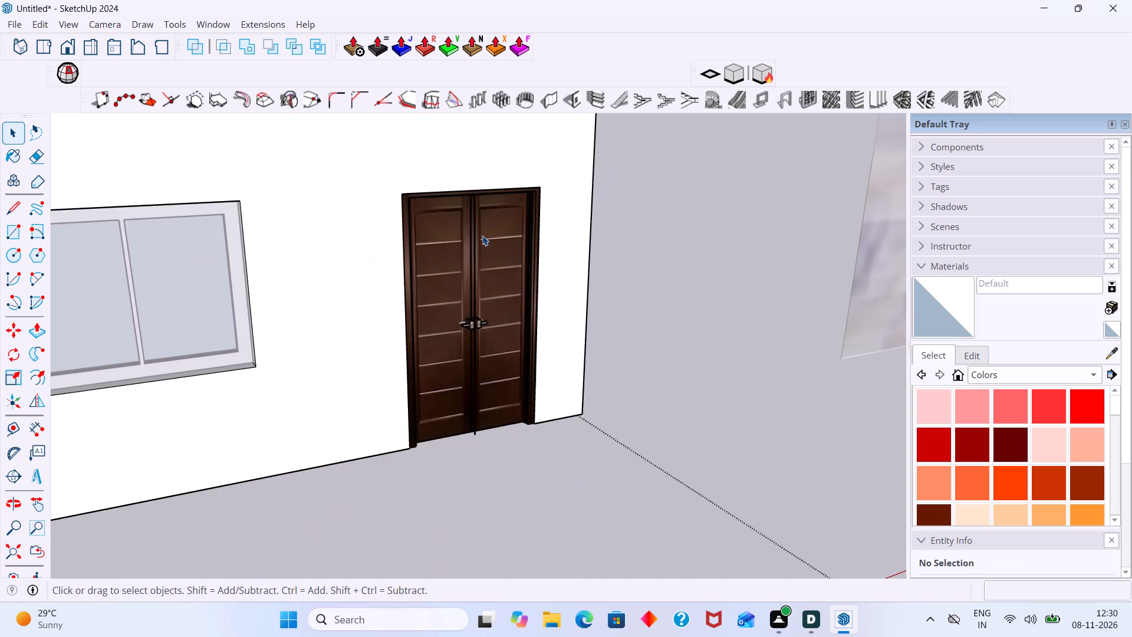
Examine the fitted double door's top corner, frame sides and threshold against the doorway.
{"action": "scroll", "coordinate": [476, 215], "scroll_direction": "up", "scroll_amount": 7}
{"action": "middle_click_drag", "start_coordinate": [478, 203], "coordinate": [541, 151]}
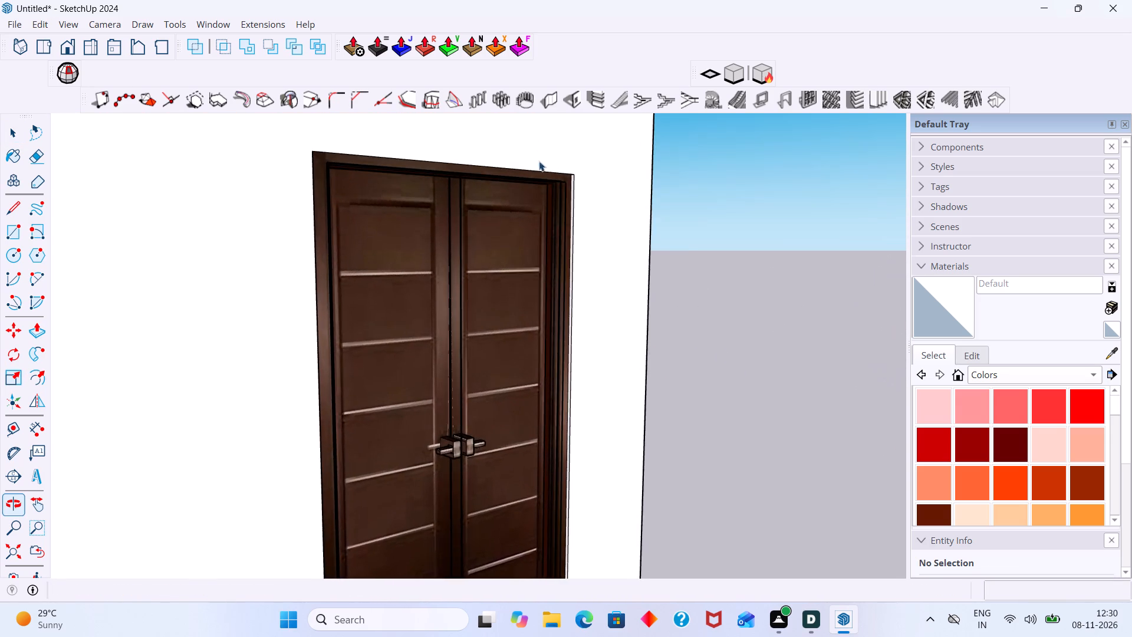
{"action": "scroll", "coordinate": [532, 192], "scroll_direction": "up", "scroll_amount": 3}
{"action": "middle_click_drag", "start_coordinate": [535, 209], "coordinate": [553, 163]}
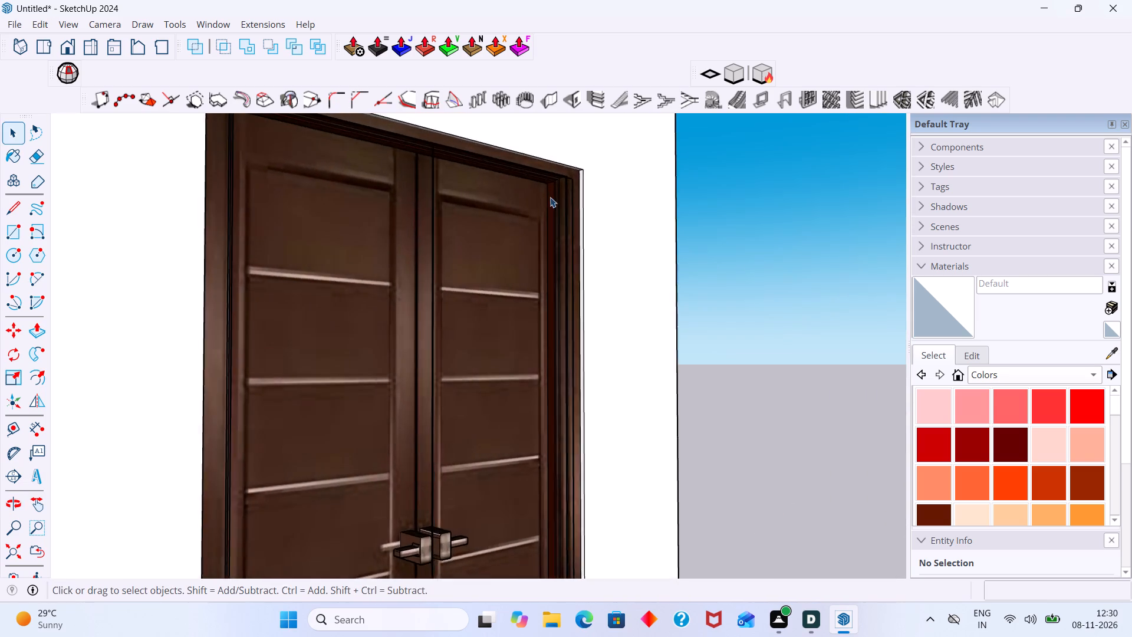
{"action": "scroll", "coordinate": [551, 209], "scroll_direction": "down", "scroll_amount": 10}
{"action": "middle_click_drag", "start_coordinate": [534, 471], "coordinate": [475, 464]}
{"action": "scroll", "coordinate": [512, 510], "scroll_direction": "up", "scroll_amount": 9}
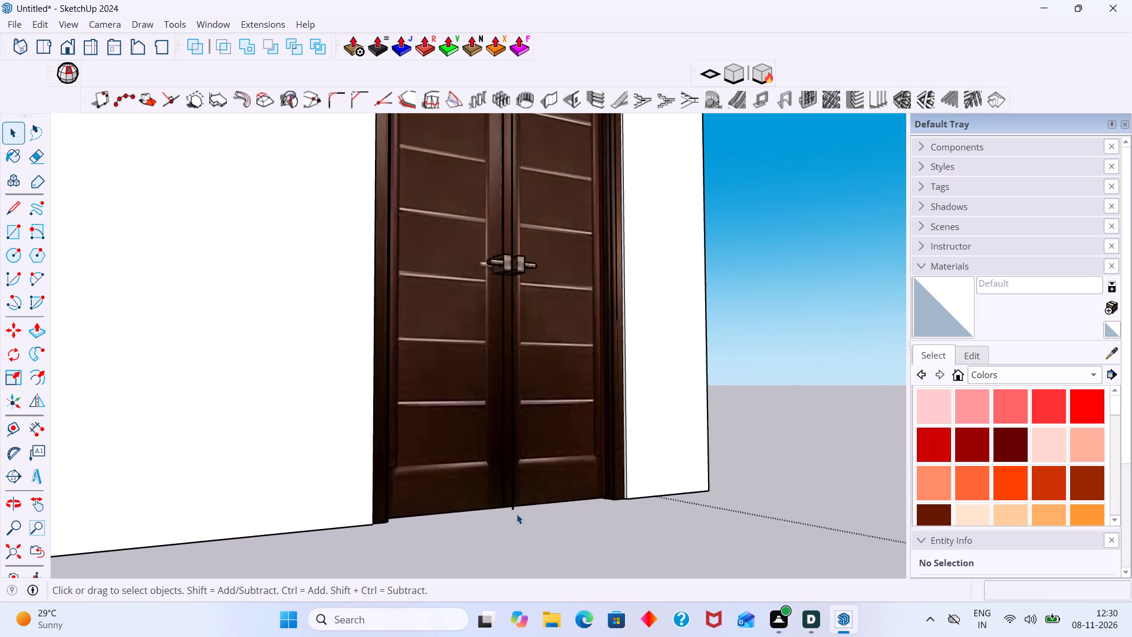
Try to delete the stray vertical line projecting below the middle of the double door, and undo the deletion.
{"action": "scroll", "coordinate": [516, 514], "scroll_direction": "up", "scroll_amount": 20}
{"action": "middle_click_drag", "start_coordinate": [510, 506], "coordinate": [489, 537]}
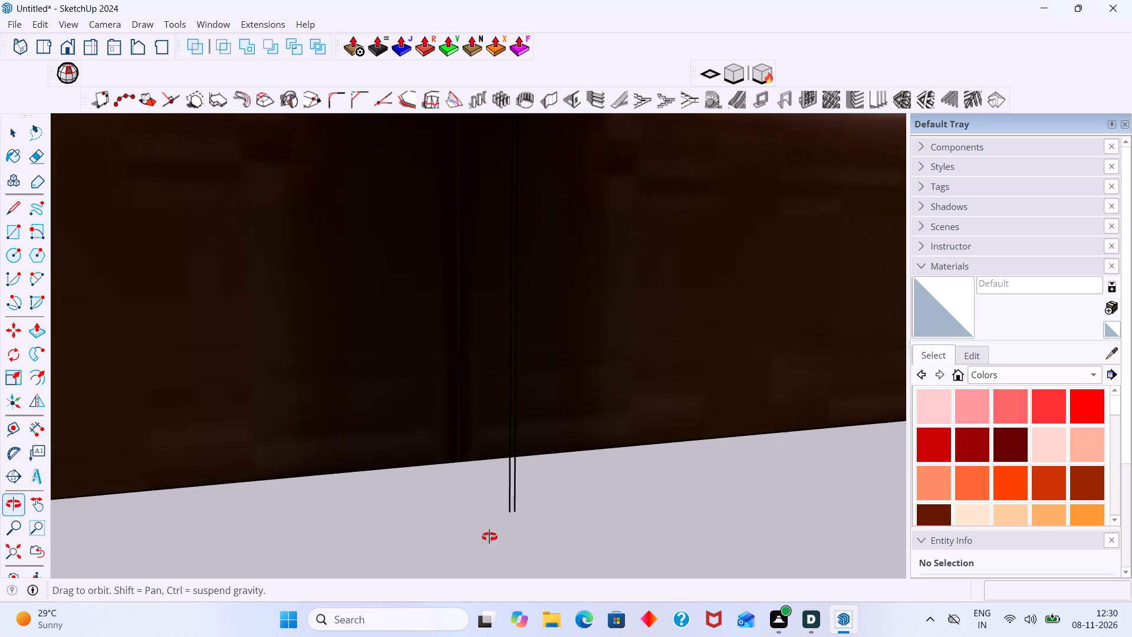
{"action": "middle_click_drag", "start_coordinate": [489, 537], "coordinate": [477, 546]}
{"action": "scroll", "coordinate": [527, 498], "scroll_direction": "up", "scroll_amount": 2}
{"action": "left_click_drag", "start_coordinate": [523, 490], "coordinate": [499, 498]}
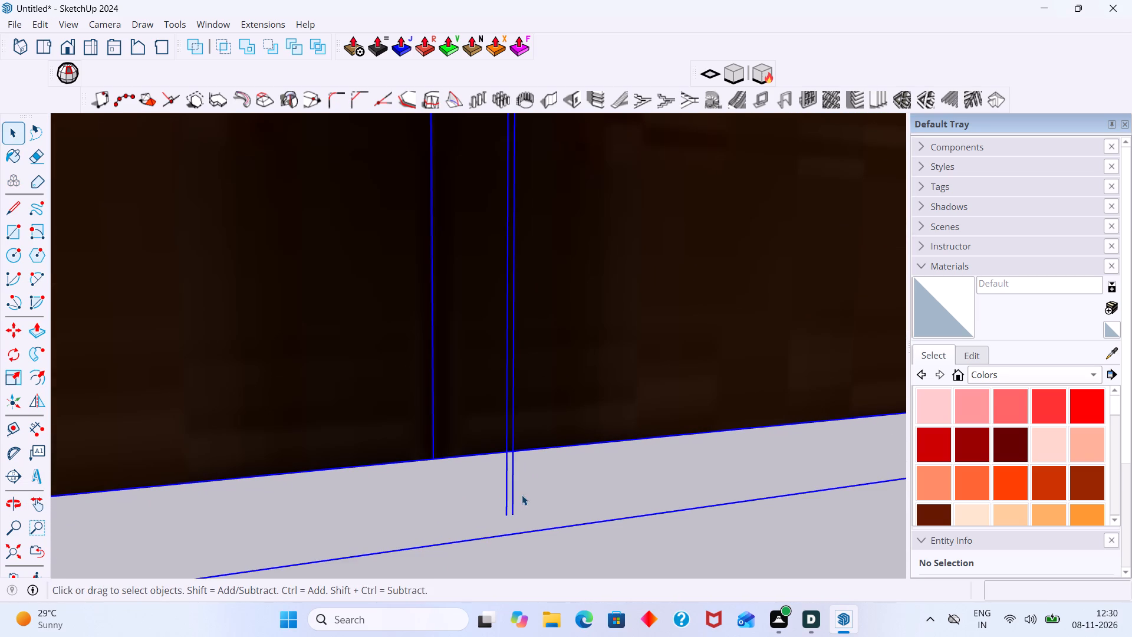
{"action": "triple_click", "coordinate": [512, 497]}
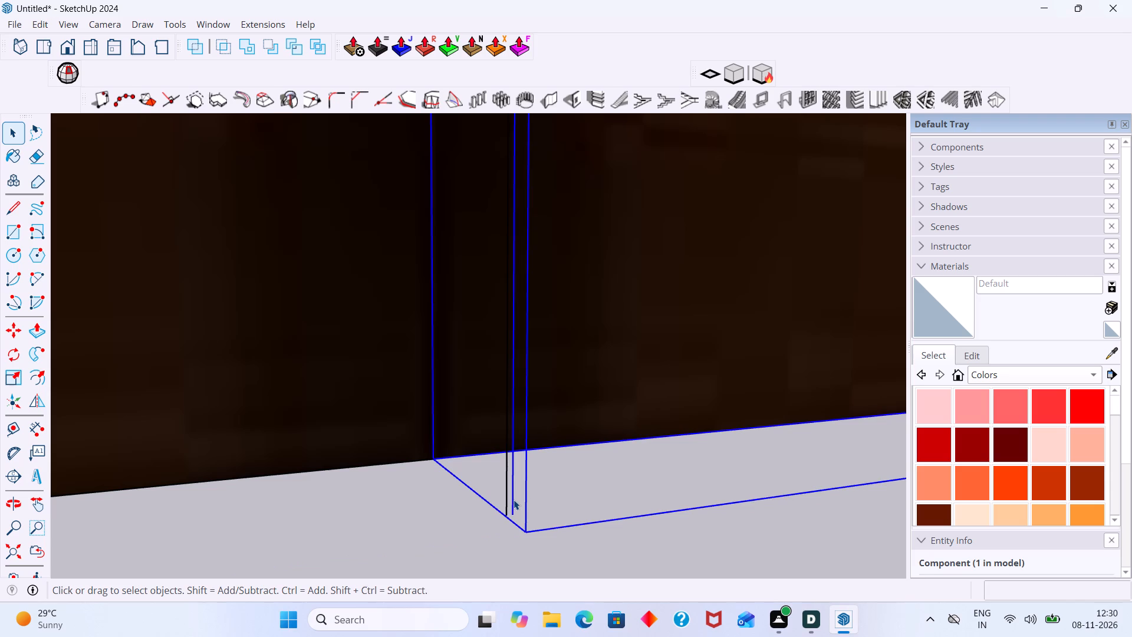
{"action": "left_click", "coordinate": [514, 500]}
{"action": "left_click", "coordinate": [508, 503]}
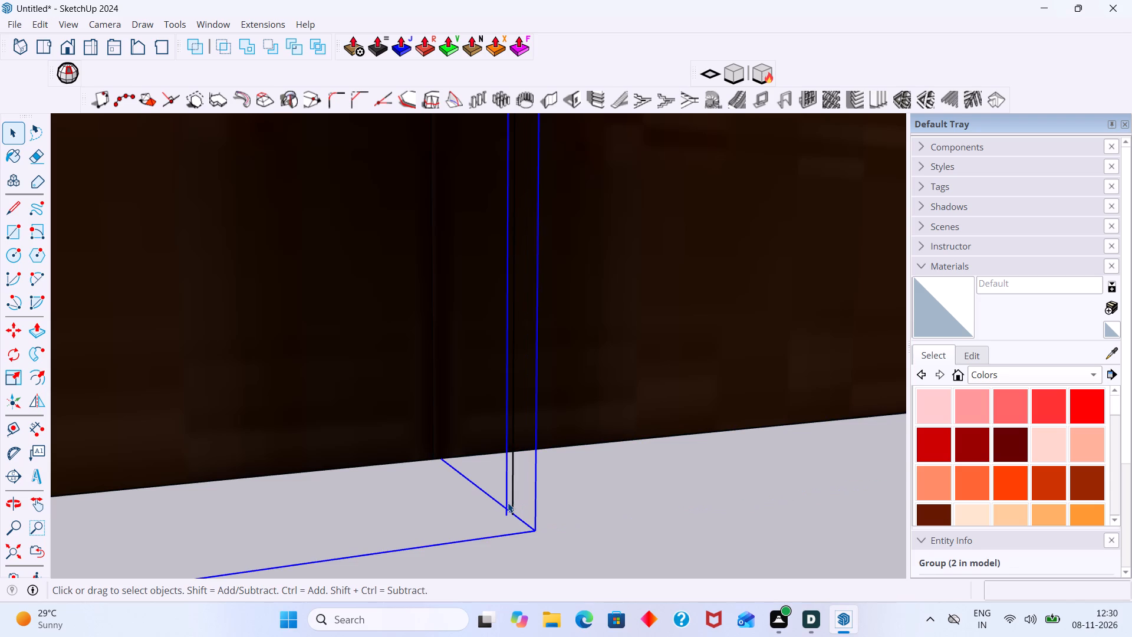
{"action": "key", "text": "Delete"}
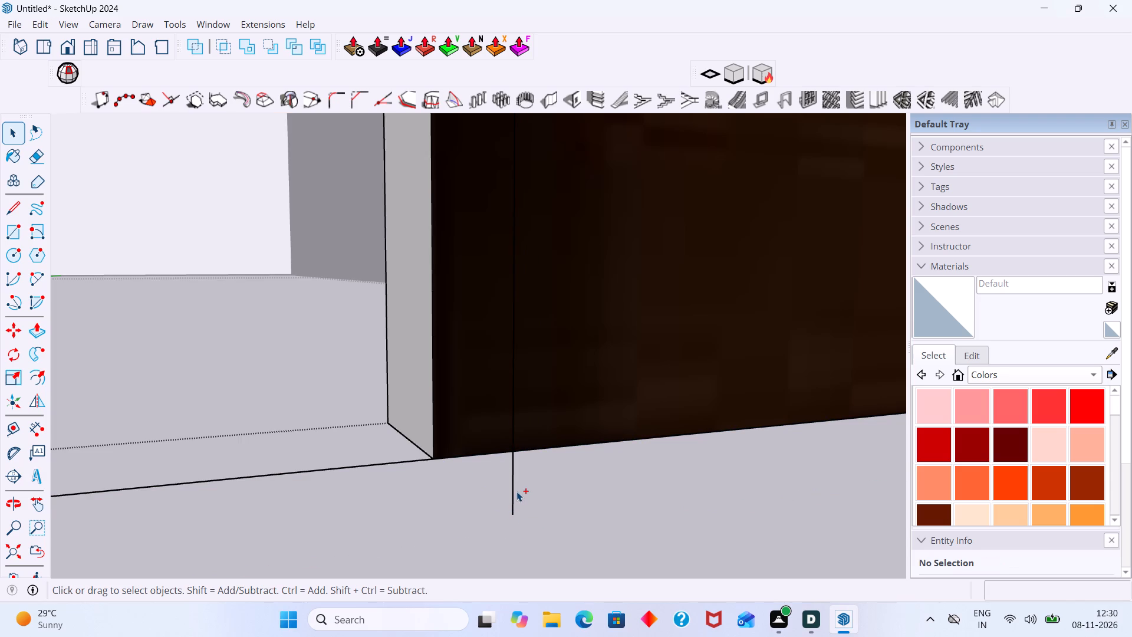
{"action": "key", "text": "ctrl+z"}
Inside the door leaf farther from the window, delete the stray vertical edge projecting below its bottom.
{"action": "scroll", "coordinate": [516, 491], "scroll_direction": "down", "scroll_amount": 10}
{"action": "scroll", "coordinate": [512, 504], "scroll_direction": "up", "scroll_amount": 7}
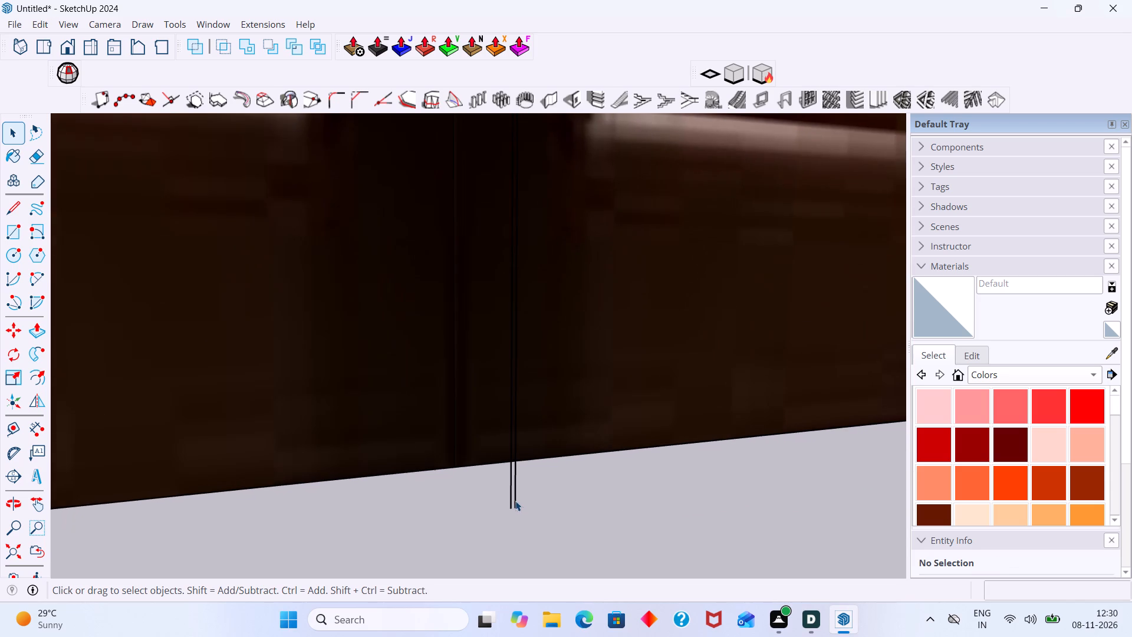
{"action": "double_click", "coordinate": [516, 504]}
{"action": "left_click", "coordinate": [516, 505]}
{"action": "double_click", "coordinate": [516, 505]}
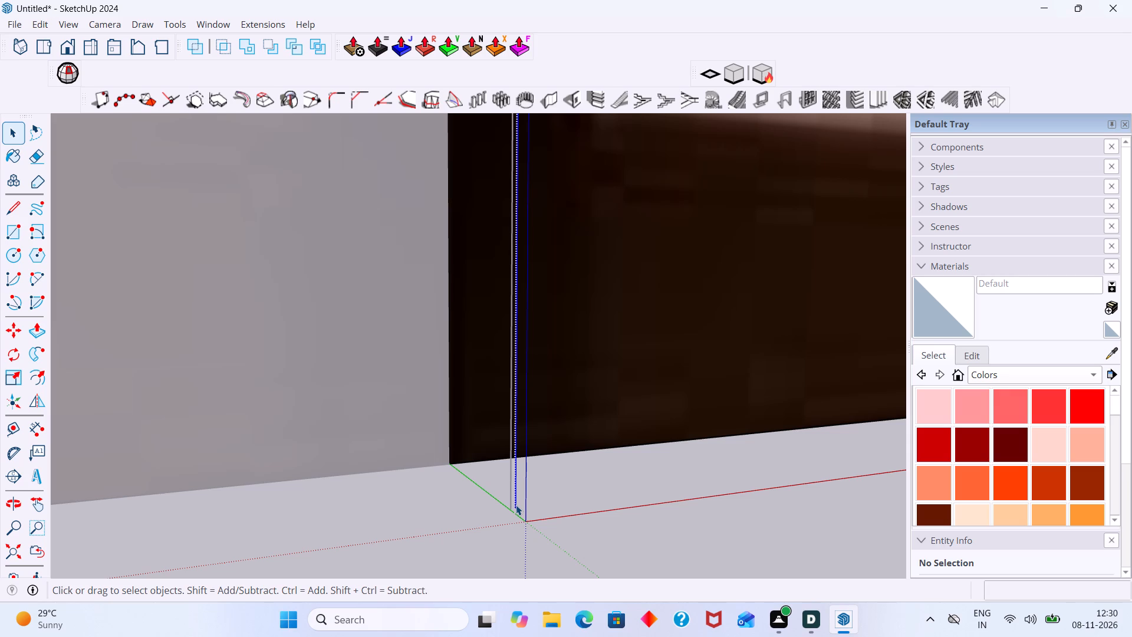
{"action": "key", "text": "BackSpace"}
{"action": "key", "text": "Delete"}
{"action": "scroll", "coordinate": [515, 488], "scroll_direction": "down", "scroll_amount": 1}
{"action": "left_click", "coordinate": [630, 523]}
{"action": "left_click", "coordinate": [604, 527]}
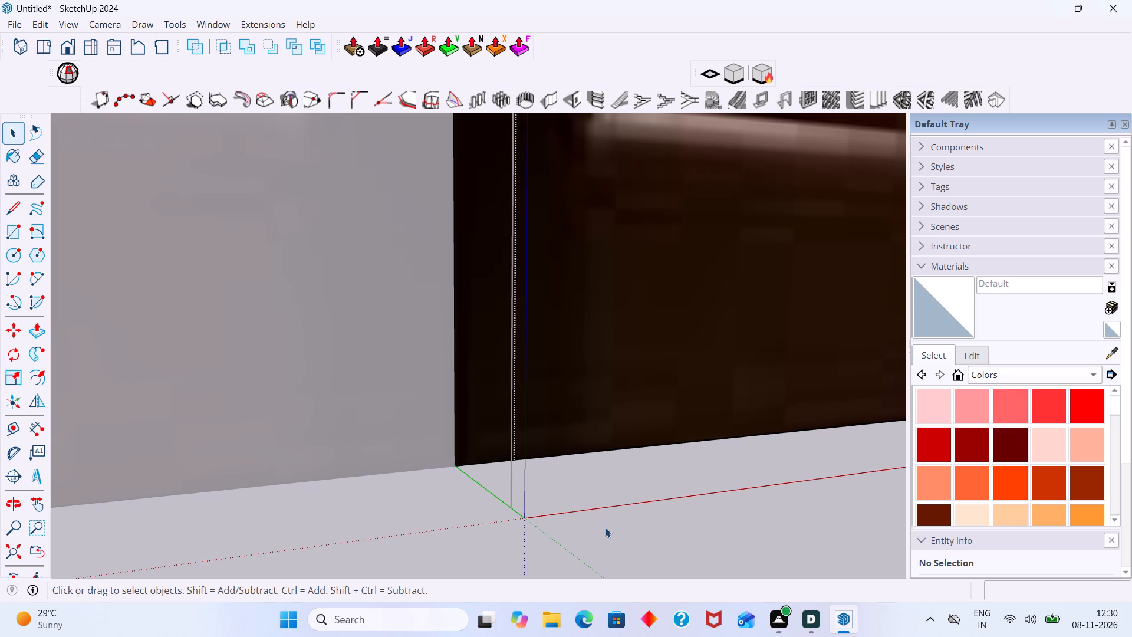
{"action": "key", "text": "space"}
{"action": "scroll", "coordinate": [601, 524], "scroll_direction": "down", "scroll_amount": 18}
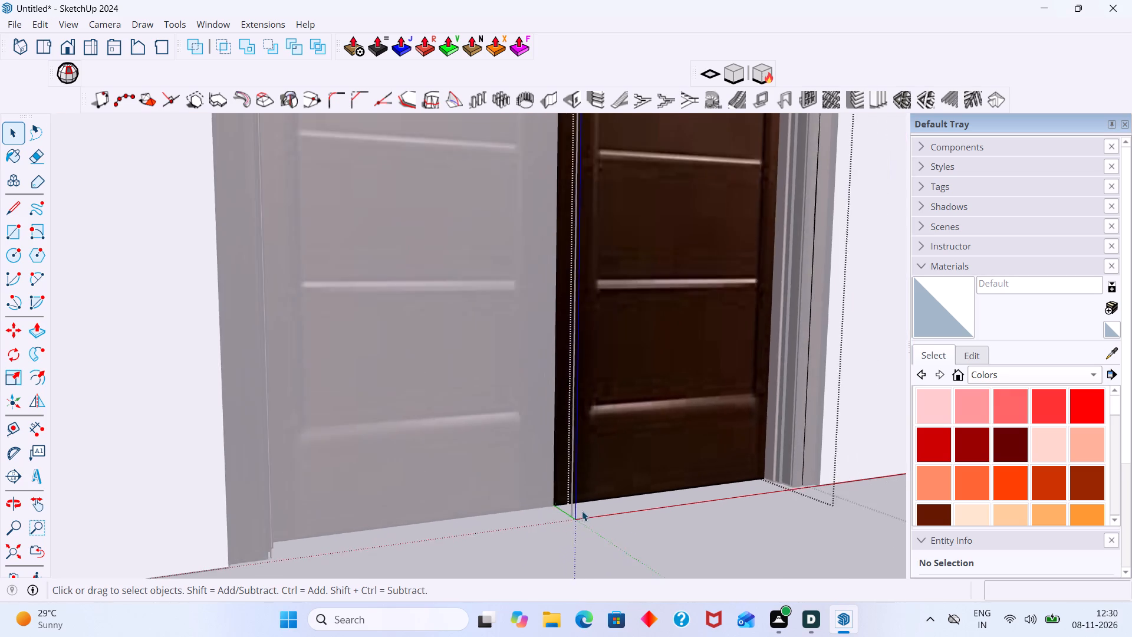
{"action": "scroll", "coordinate": [582, 511], "scroll_direction": "down", "scroll_amount": 12}
{"action": "left_click", "coordinate": [808, 277]}
Inside the door leaf nearer the window, delete the stray vertical edges projecting below its bottom, and exit the door for editing.
{"action": "scroll", "coordinate": [618, 452], "scroll_direction": "up", "scroll_amount": 4}
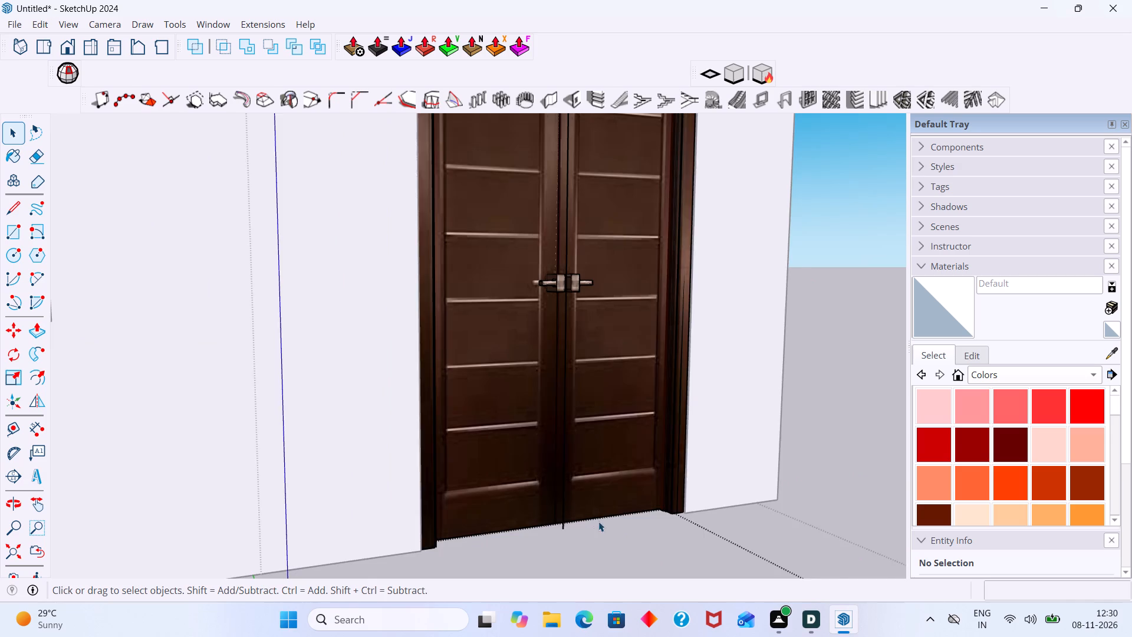
{"action": "scroll", "coordinate": [598, 521], "scroll_direction": "up", "scroll_amount": 11}
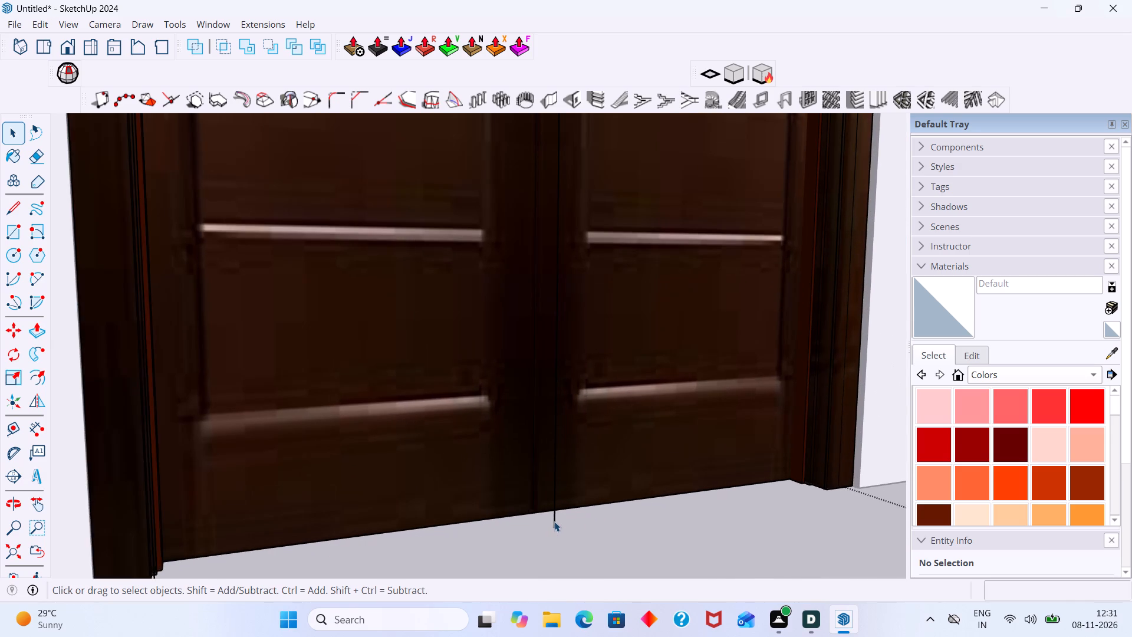
{"action": "scroll", "coordinate": [554, 520], "scroll_direction": "down", "scroll_amount": 1}
{"action": "double_click", "coordinate": [553, 519]}
{"action": "left_click", "coordinate": [553, 518]}
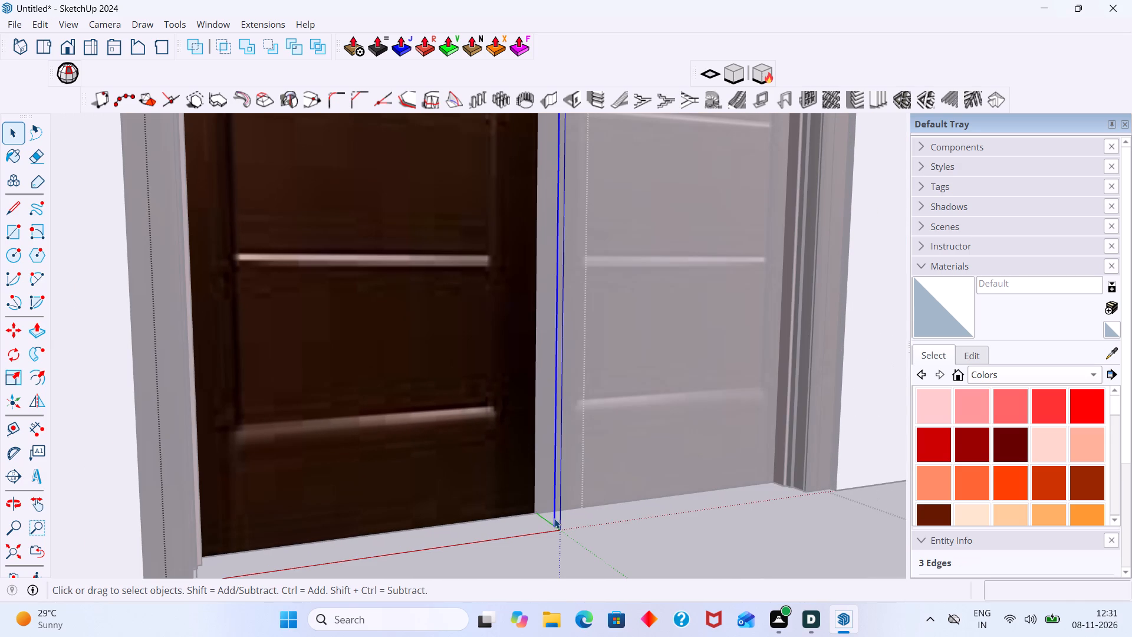
{"action": "key", "text": "Delete"}
{"action": "scroll", "coordinate": [565, 523], "scroll_direction": "down", "scroll_amount": 12}
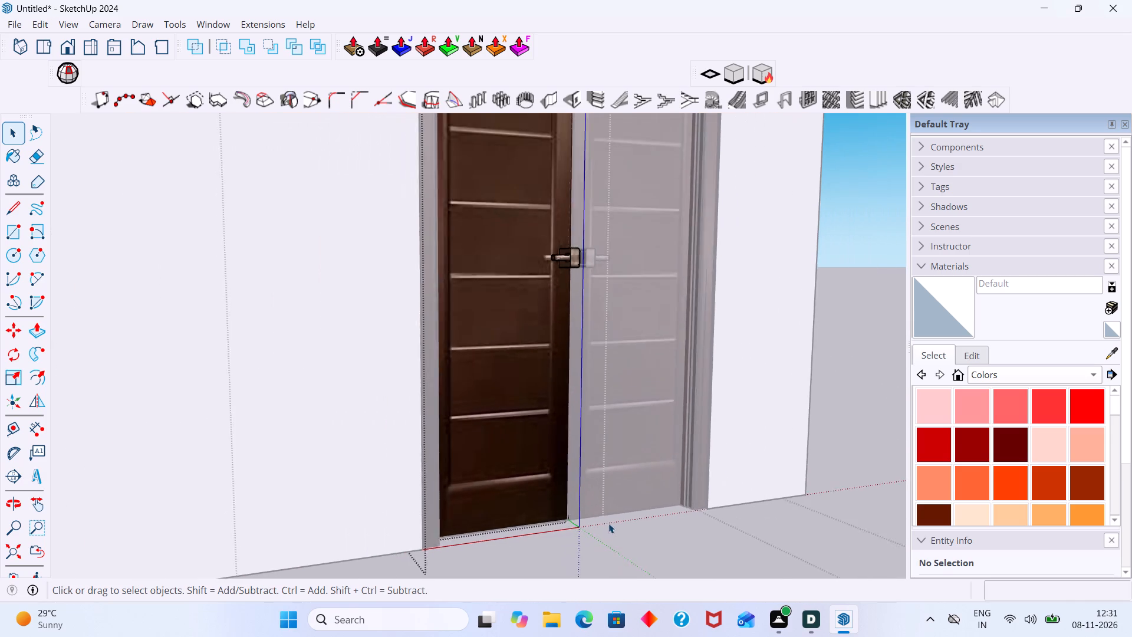
{"action": "scroll", "coordinate": [608, 523], "scroll_direction": "down", "scroll_amount": 2}
{"action": "left_click", "coordinate": [845, 281]}
{"action": "scroll", "coordinate": [729, 345], "scroll_direction": "up", "scroll_amount": 1}
{"action": "scroll", "coordinate": [715, 349], "scroll_direction": "down", "scroll_amount": 7}
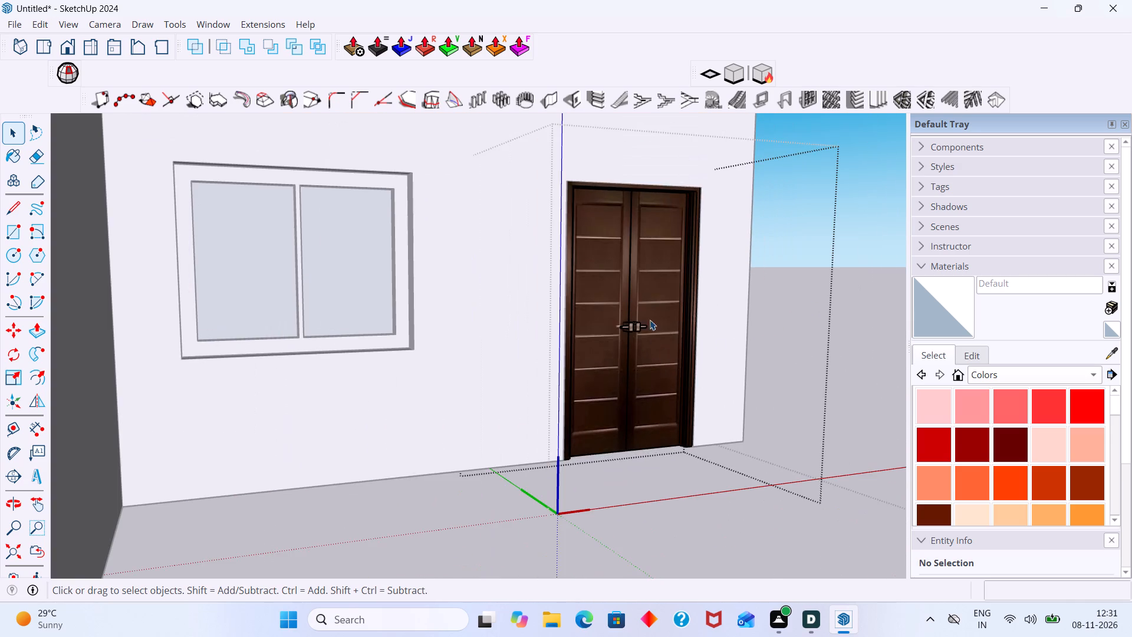
{"action": "middle_click_drag", "start_coordinate": [648, 303], "coordinate": [630, 423]}
{"action": "scroll", "coordinate": [661, 364], "scroll_direction": "down", "scroll_amount": 2}
{"action": "left_click", "coordinate": [844, 172]}
{"action": "scroll", "coordinate": [761, 212], "scroll_direction": "down", "scroll_amount": 2}
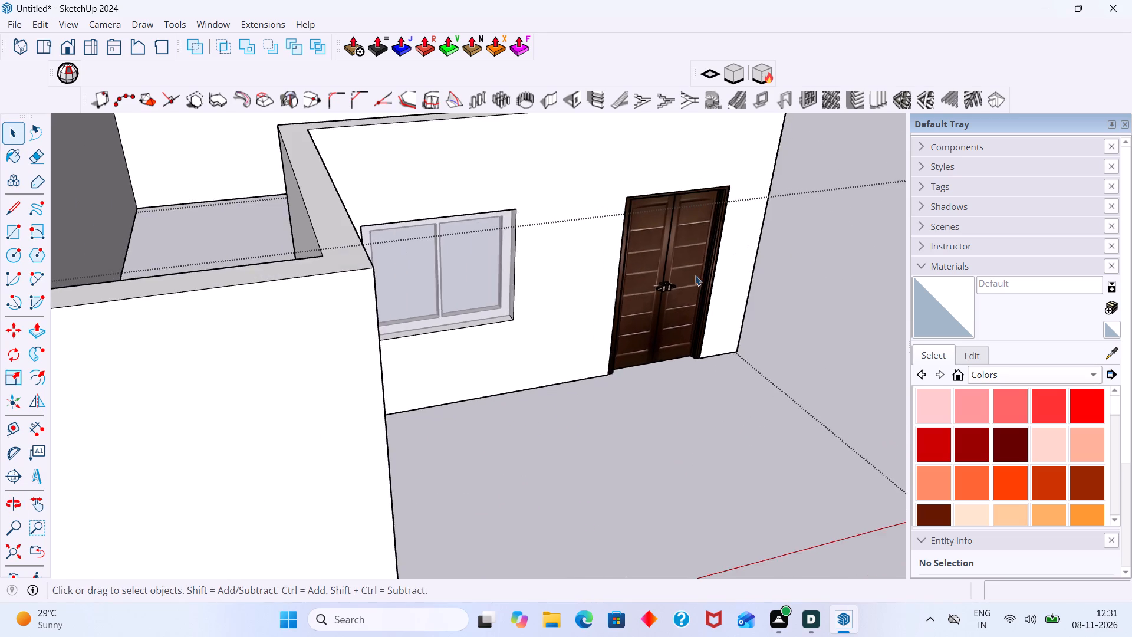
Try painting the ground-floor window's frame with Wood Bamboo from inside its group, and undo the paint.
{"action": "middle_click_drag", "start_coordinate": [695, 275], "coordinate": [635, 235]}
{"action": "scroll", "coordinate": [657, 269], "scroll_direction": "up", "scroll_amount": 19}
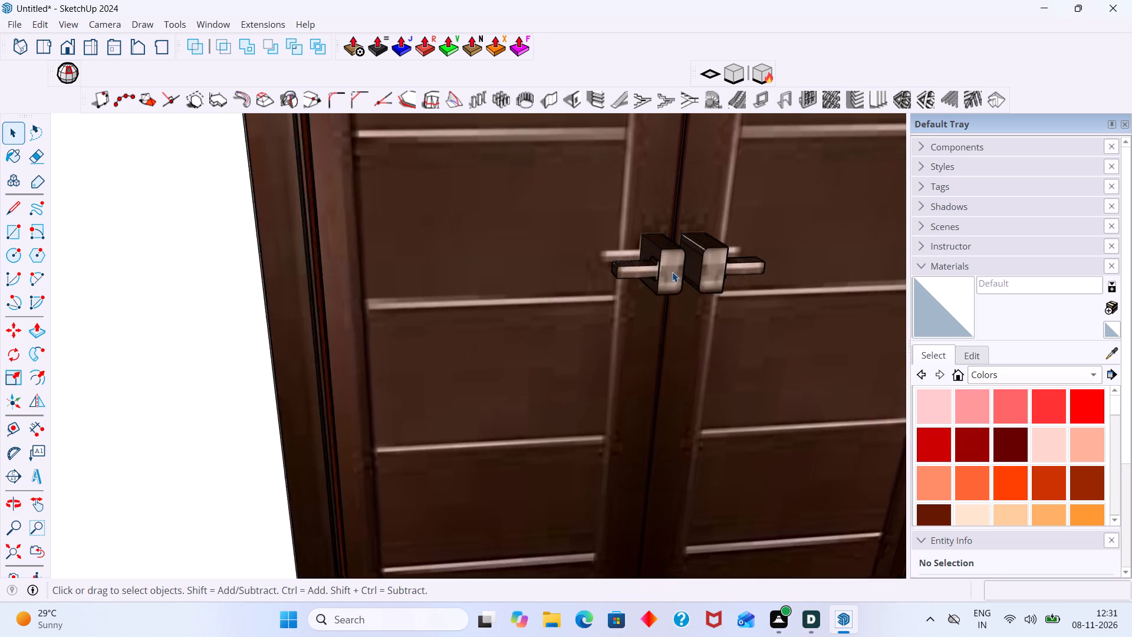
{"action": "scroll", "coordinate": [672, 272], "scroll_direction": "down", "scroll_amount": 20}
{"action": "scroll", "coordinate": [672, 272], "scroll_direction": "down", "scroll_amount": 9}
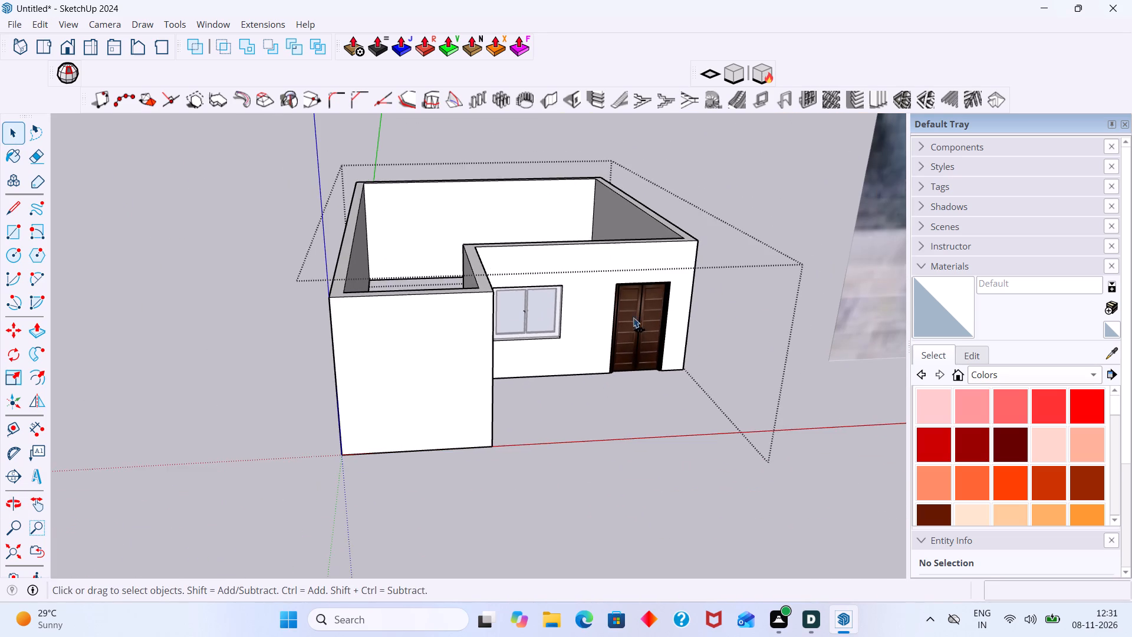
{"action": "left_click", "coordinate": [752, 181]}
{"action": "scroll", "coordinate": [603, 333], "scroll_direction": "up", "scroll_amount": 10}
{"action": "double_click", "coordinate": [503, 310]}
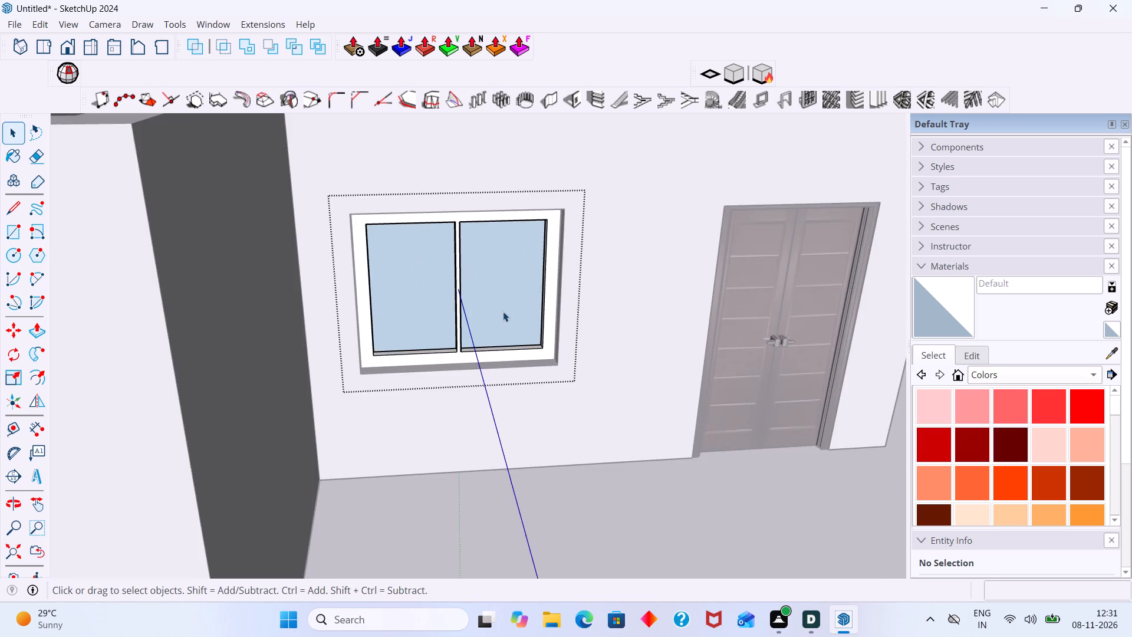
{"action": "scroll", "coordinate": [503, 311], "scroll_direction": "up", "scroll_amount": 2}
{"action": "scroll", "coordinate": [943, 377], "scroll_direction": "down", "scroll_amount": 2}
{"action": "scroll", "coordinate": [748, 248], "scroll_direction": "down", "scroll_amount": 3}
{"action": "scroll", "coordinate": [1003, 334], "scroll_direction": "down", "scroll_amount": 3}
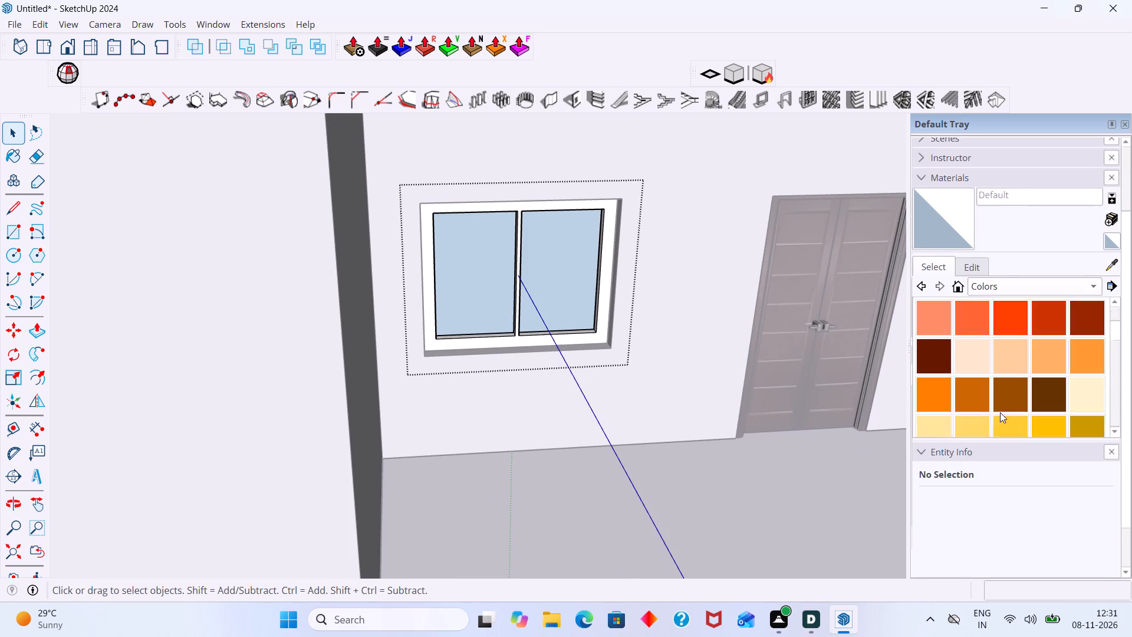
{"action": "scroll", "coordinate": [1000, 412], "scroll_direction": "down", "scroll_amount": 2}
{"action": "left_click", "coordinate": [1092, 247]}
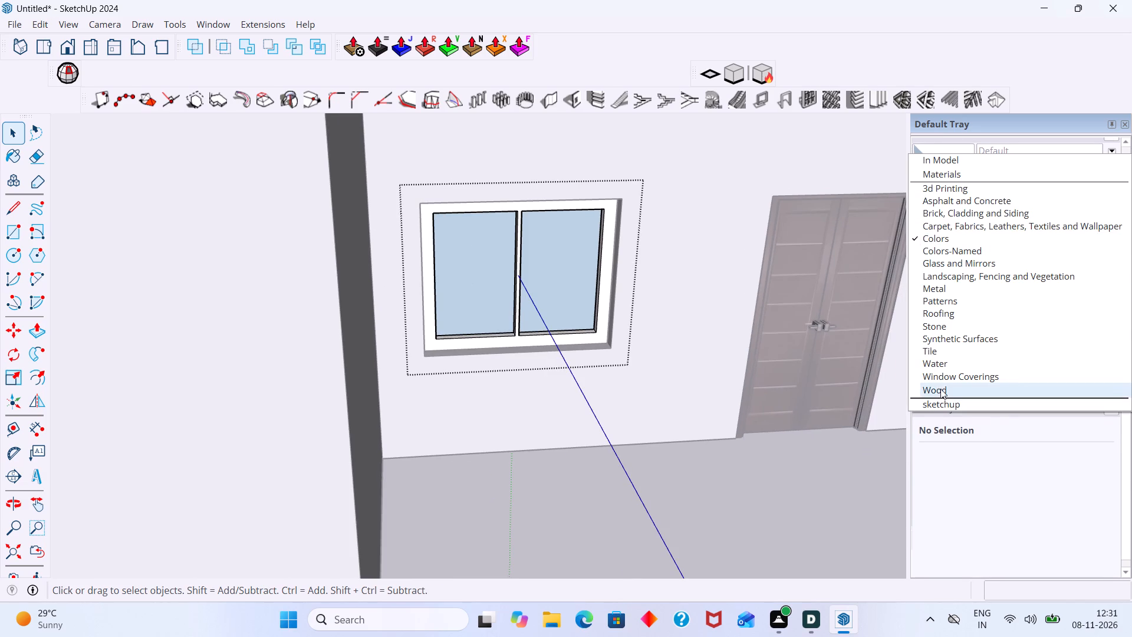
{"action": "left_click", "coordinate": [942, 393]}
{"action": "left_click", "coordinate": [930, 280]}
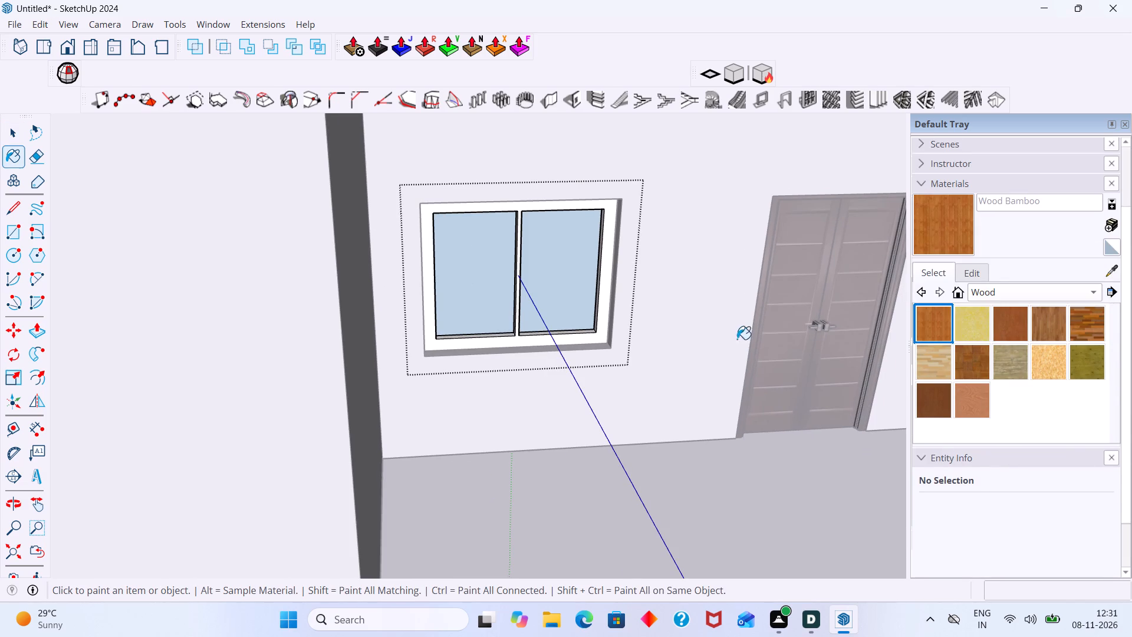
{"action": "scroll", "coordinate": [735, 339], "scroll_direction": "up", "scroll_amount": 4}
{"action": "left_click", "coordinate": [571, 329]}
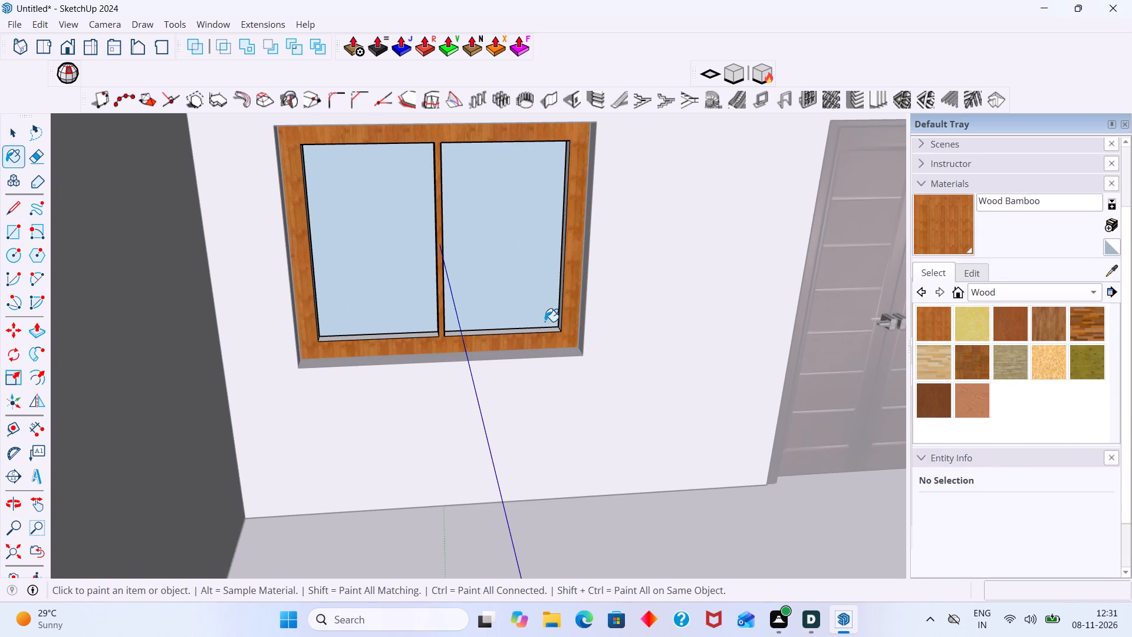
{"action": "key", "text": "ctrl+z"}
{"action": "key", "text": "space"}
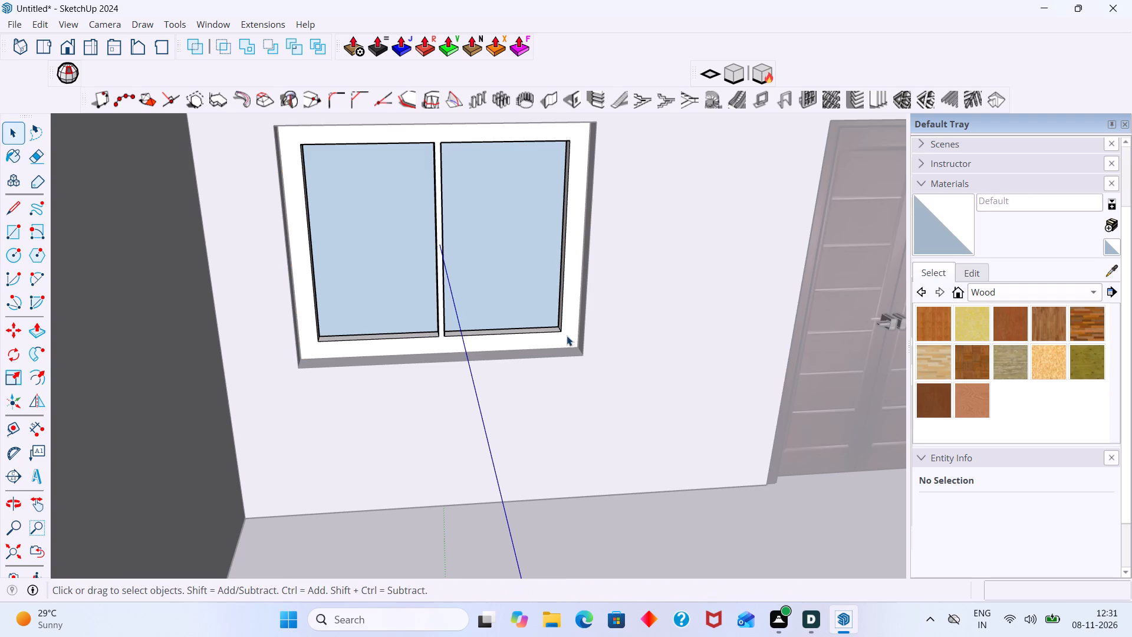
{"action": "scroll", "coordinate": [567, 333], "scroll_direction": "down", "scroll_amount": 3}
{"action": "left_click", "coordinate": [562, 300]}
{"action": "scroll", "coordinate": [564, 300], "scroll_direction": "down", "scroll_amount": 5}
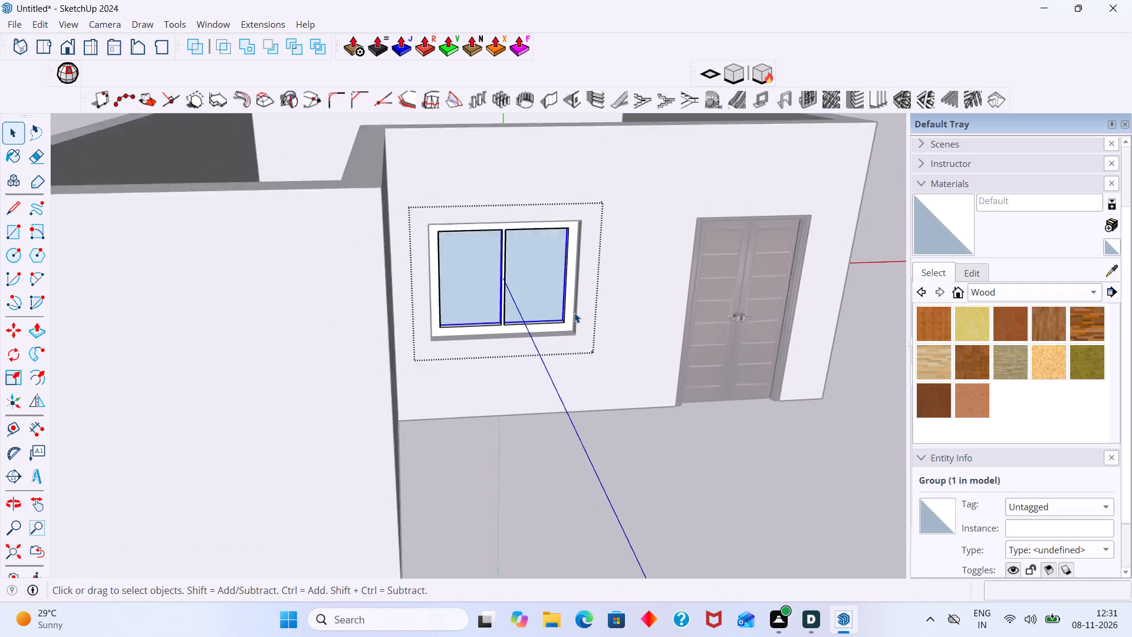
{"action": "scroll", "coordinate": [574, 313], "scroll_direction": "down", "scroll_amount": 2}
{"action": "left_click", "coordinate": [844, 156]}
Paint the whole ground-floor window group beside the double door with the Wood Bamboo material.
{"action": "scroll", "coordinate": [512, 333], "scroll_direction": "up", "scroll_amount": 8}
{"action": "left_click", "coordinate": [524, 316]}
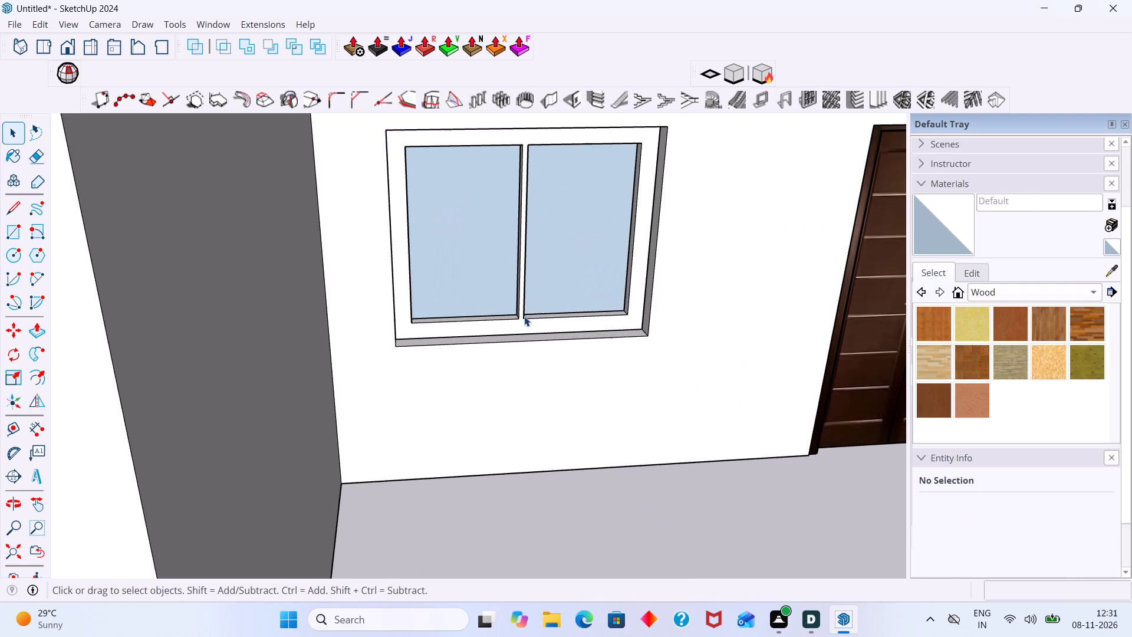
{"action": "scroll", "coordinate": [530, 302], "scroll_direction": "up", "scroll_amount": 3}
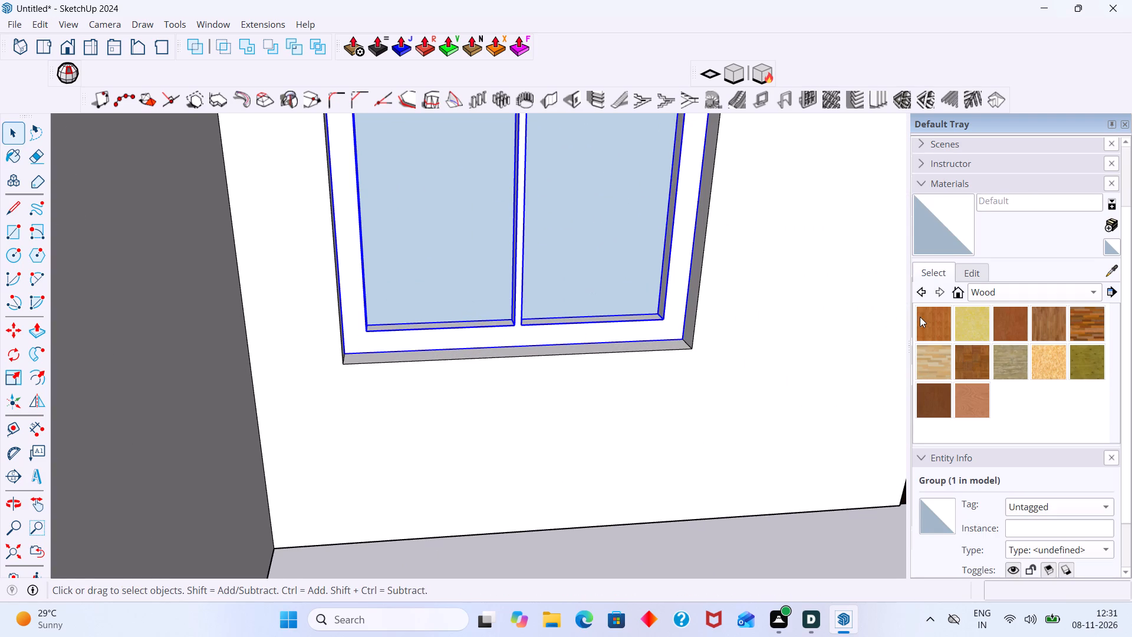
{"action": "left_click", "coordinate": [927, 317]}
{"action": "left_click", "coordinate": [666, 340]}
{"action": "left_click", "coordinate": [660, 330]}
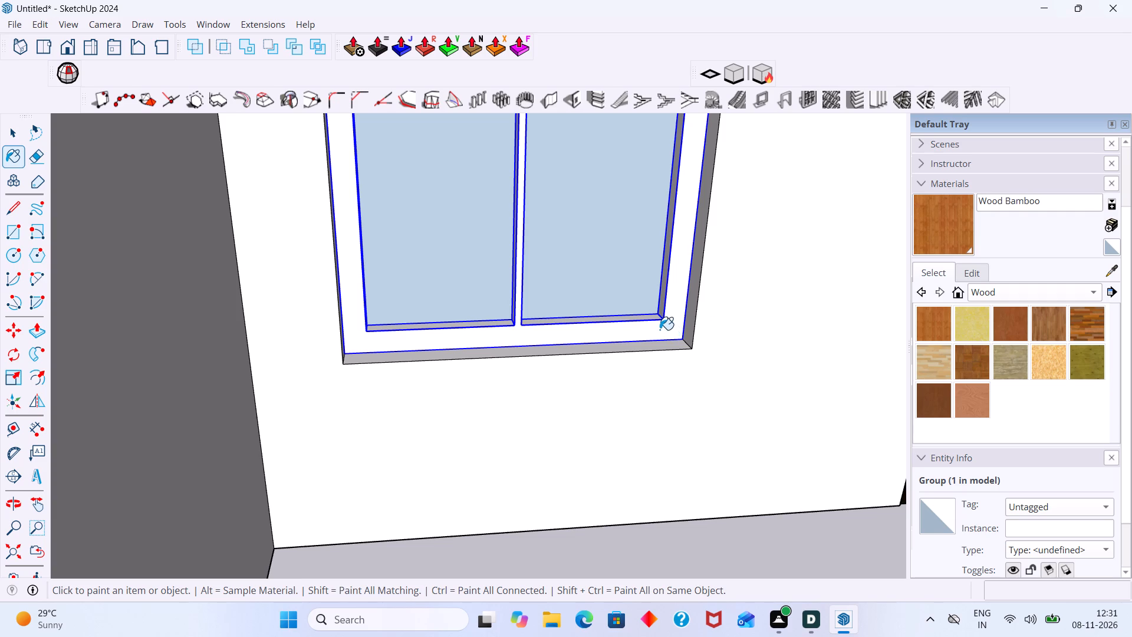
{"action": "key", "text": "space"}
Open the window group and paint its inner glass panes with Translucent Glass Blue from the Glass and Mirrors materials.
{"action": "triple_click", "coordinate": [634, 260]}
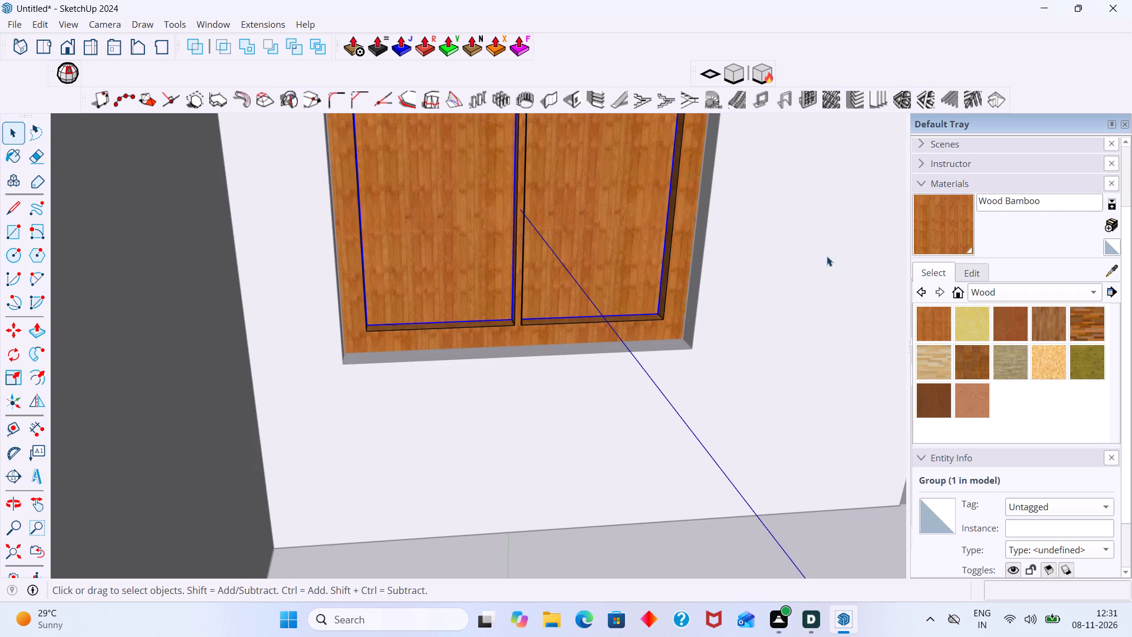
{"action": "left_click", "coordinate": [1087, 295]}
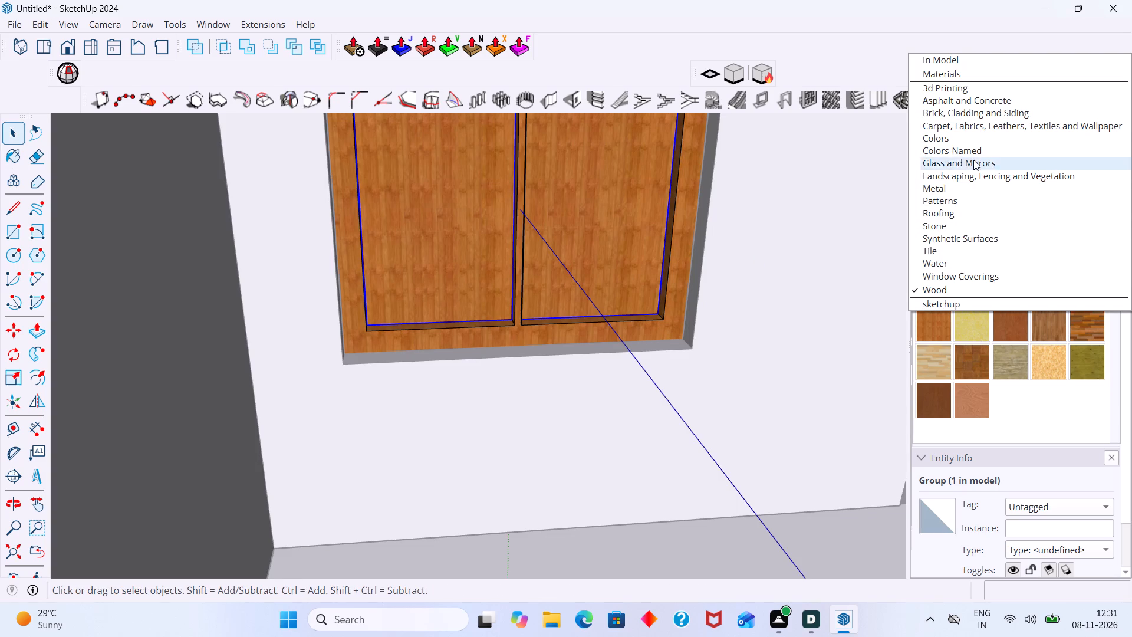
{"action": "left_click", "coordinate": [943, 167]}
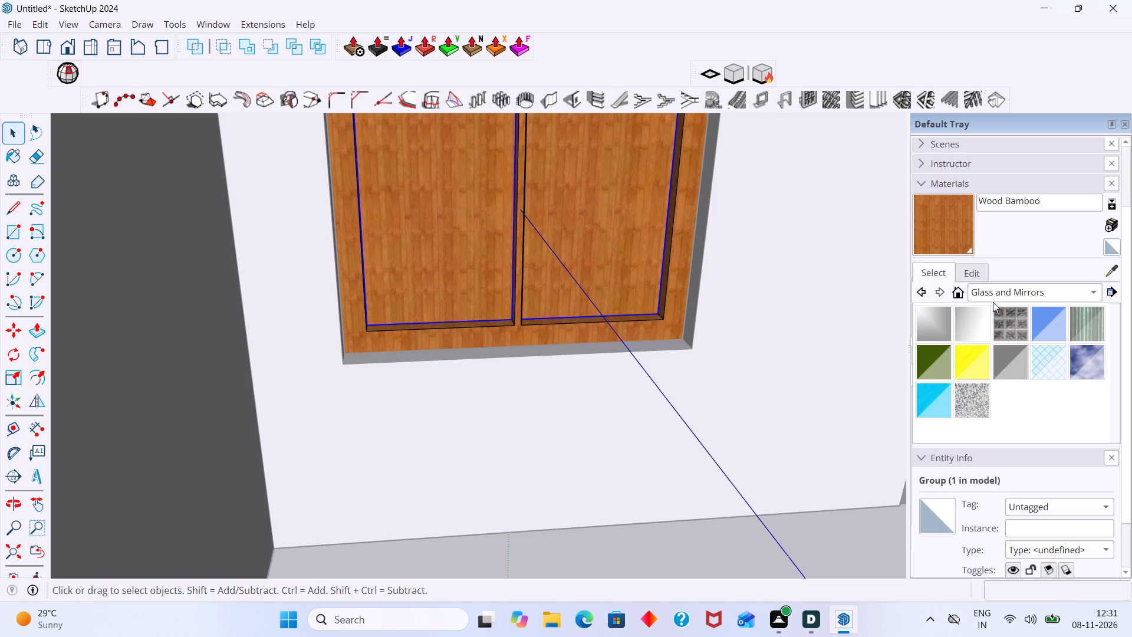
{"action": "left_click", "coordinate": [1043, 321]}
{"action": "left_click", "coordinate": [626, 215]}
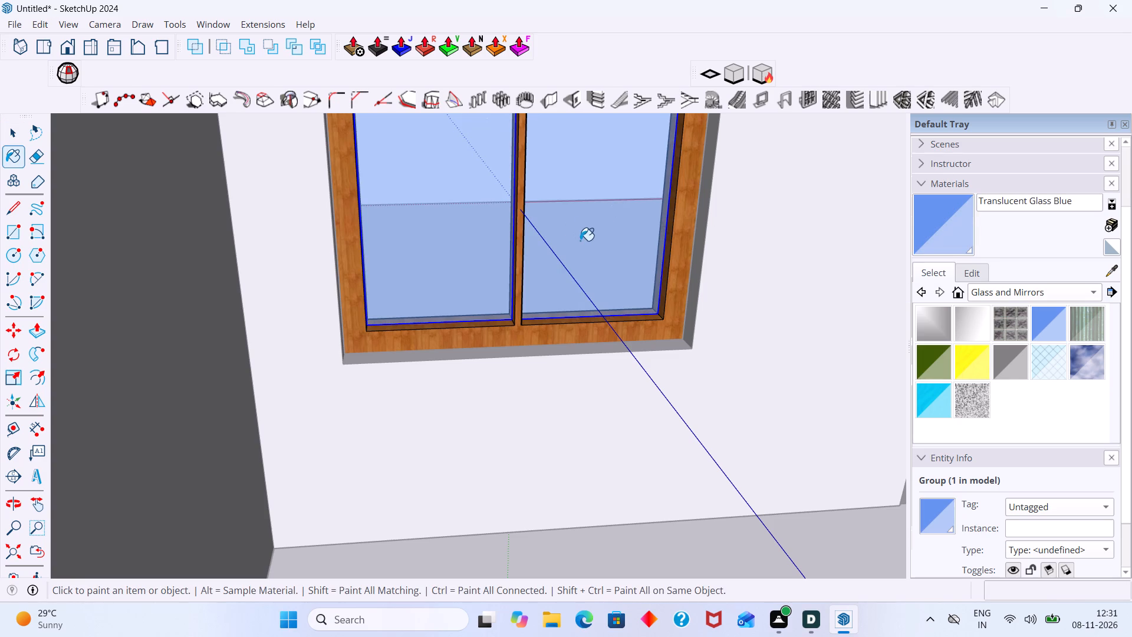
Finish painting the glass and close the ground-floor window group for editing.
{"action": "key", "text": "space"}
{"action": "scroll", "coordinate": [703, 281], "scroll_direction": "down", "scroll_amount": 17}
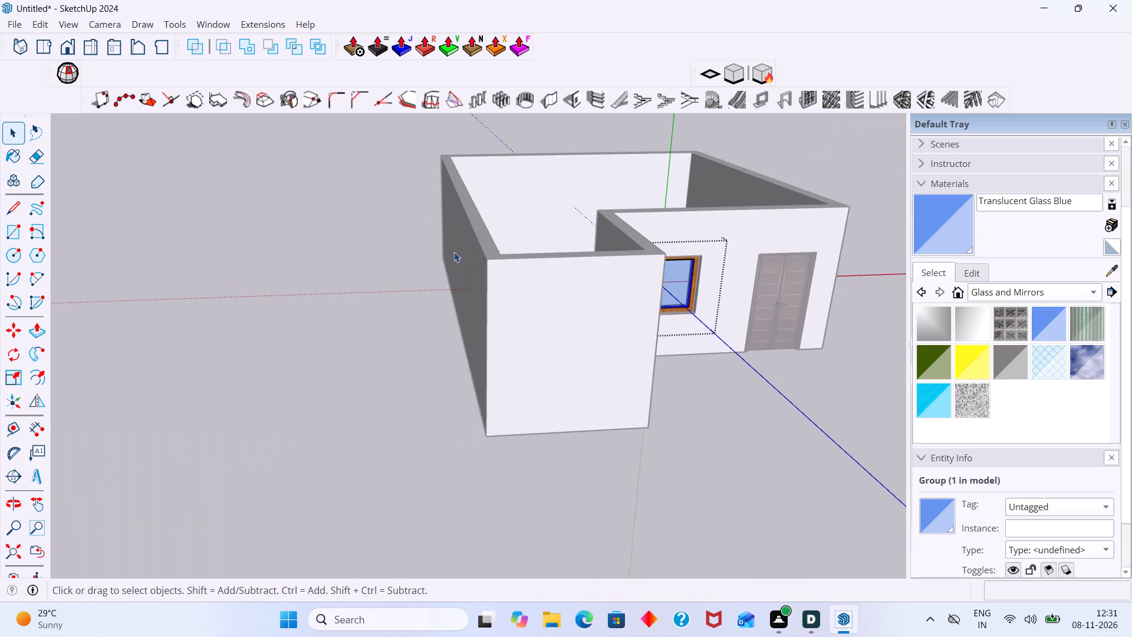
{"action": "left_click", "coordinate": [407, 252]}
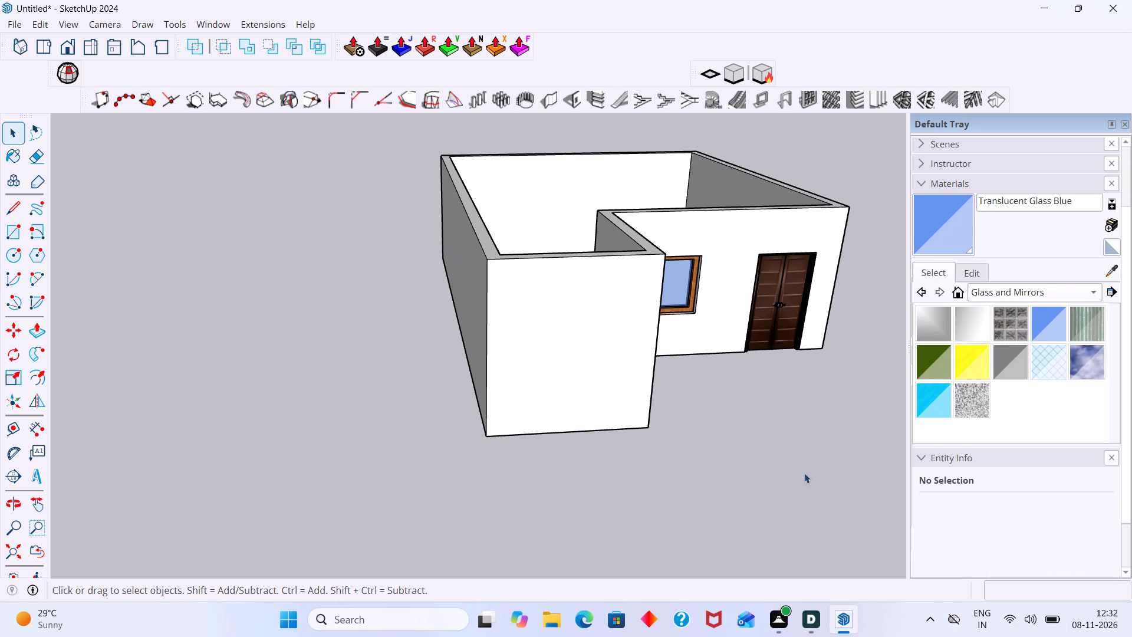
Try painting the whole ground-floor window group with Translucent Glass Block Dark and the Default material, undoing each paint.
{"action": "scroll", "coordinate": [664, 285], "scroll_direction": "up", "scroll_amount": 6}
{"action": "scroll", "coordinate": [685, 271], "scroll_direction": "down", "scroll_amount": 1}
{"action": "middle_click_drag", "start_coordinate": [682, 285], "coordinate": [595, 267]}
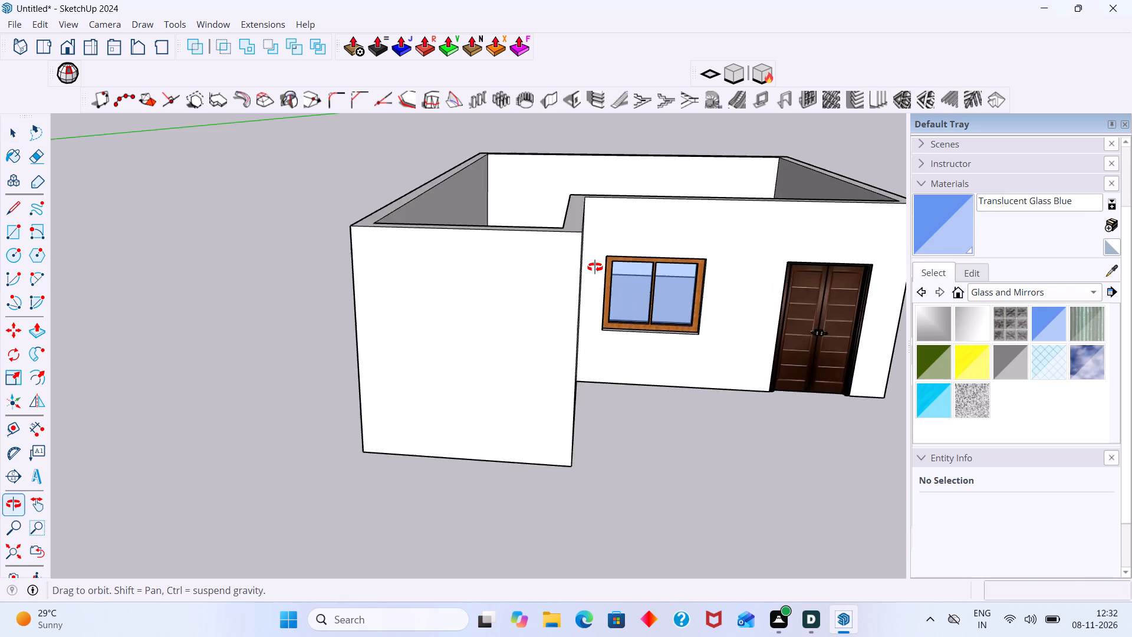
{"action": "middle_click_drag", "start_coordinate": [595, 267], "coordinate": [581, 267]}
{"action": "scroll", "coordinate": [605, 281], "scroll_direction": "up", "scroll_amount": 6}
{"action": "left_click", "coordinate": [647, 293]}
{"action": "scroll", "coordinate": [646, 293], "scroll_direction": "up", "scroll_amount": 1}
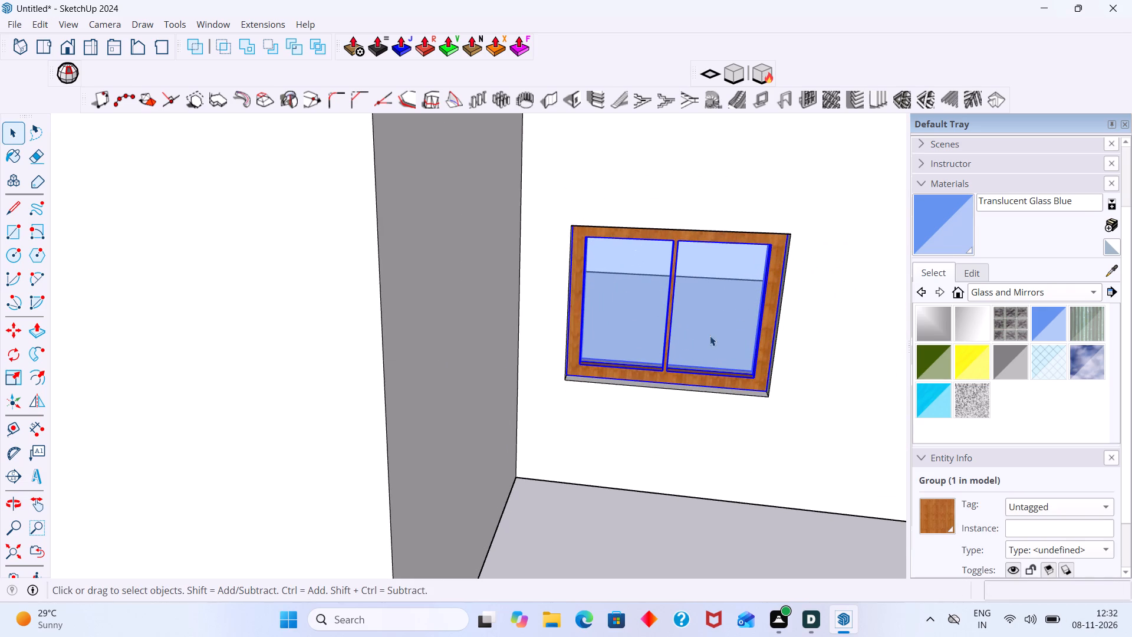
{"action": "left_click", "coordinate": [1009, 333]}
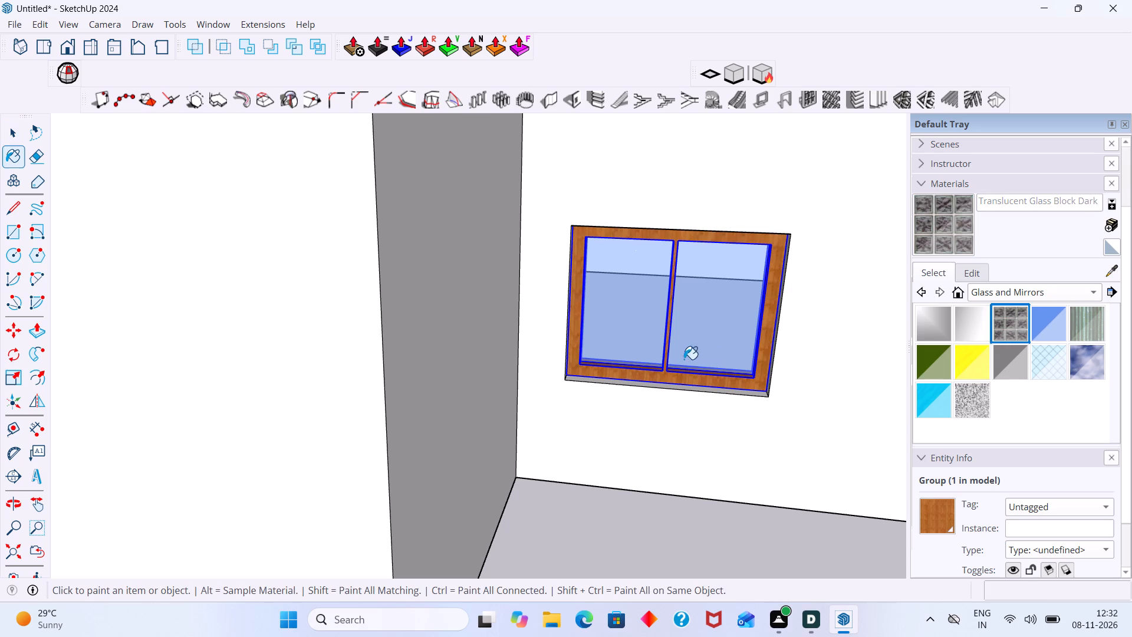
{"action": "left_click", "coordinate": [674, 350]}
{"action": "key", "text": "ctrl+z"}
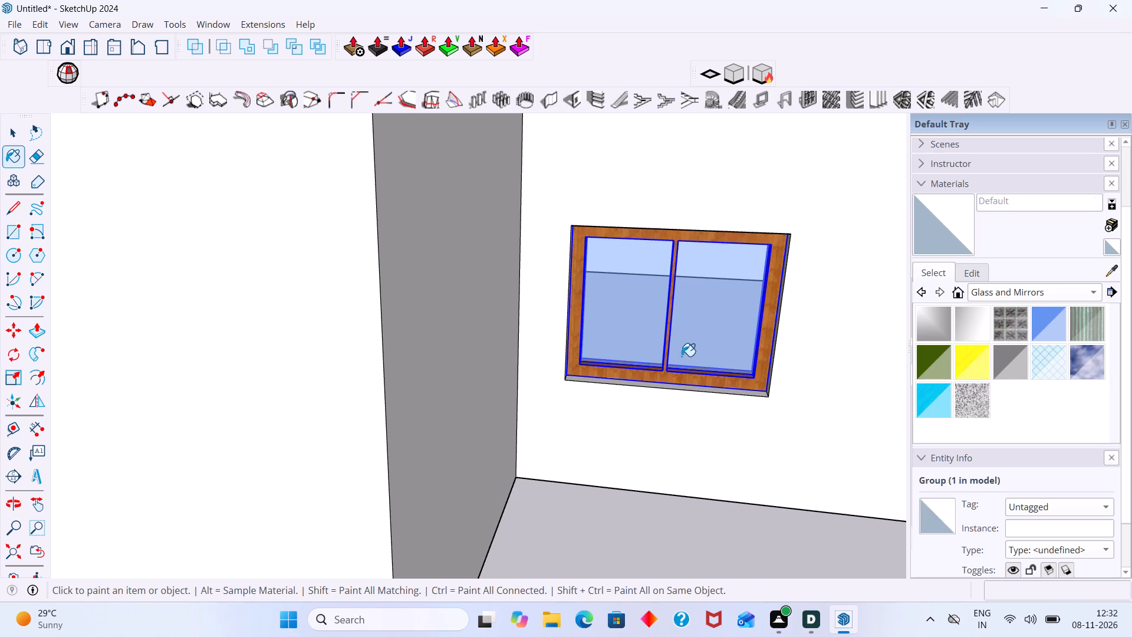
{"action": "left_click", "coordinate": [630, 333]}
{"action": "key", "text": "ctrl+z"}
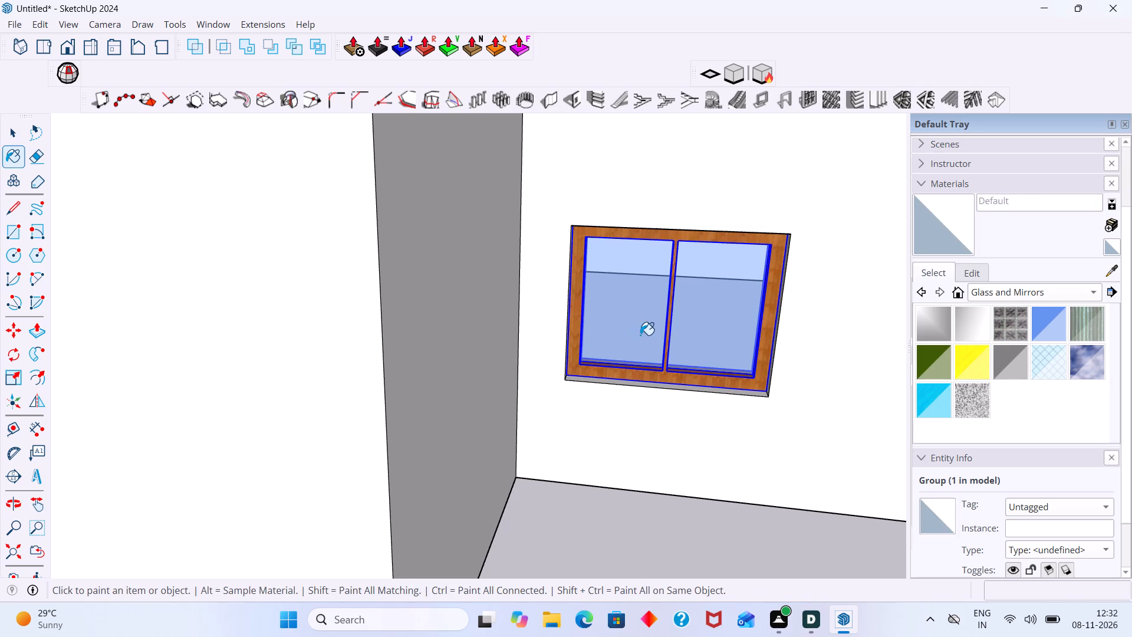
Open the ground-floor window group for editing and select the inner group of glass panes.
{"action": "key", "text": "space"}
{"action": "double_click", "coordinate": [640, 339]}
{"action": "scroll", "coordinate": [640, 337], "scroll_direction": "up", "scroll_amount": 3}
{"action": "double_click", "coordinate": [640, 337]}
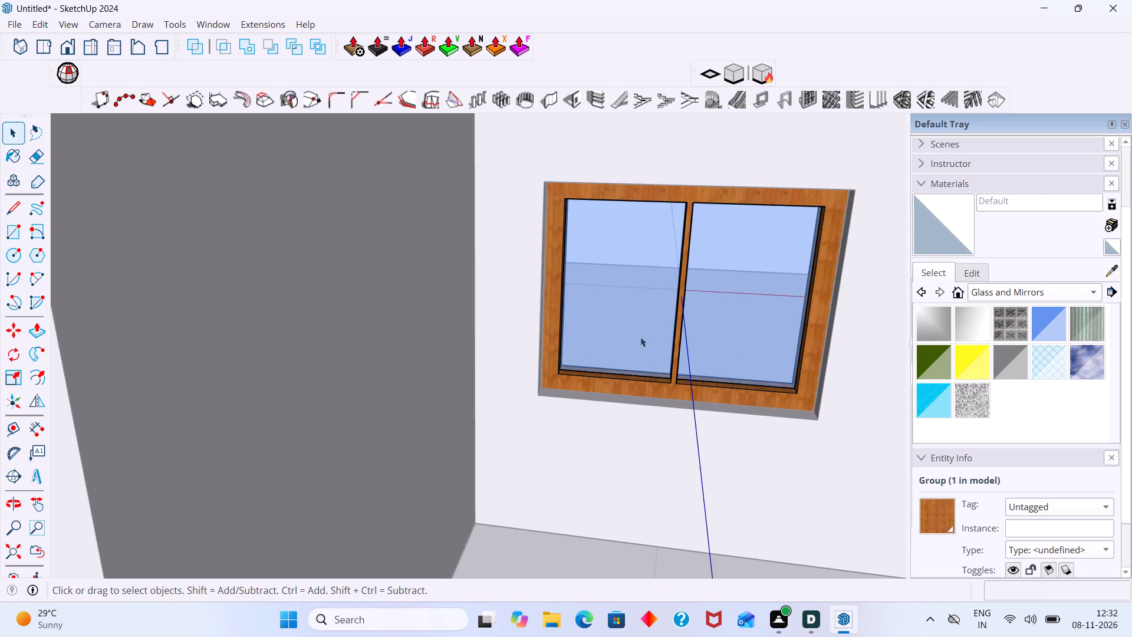
{"action": "scroll", "coordinate": [637, 336], "scroll_direction": "up", "scroll_amount": 2}
{"action": "left_click", "coordinate": [636, 335]}
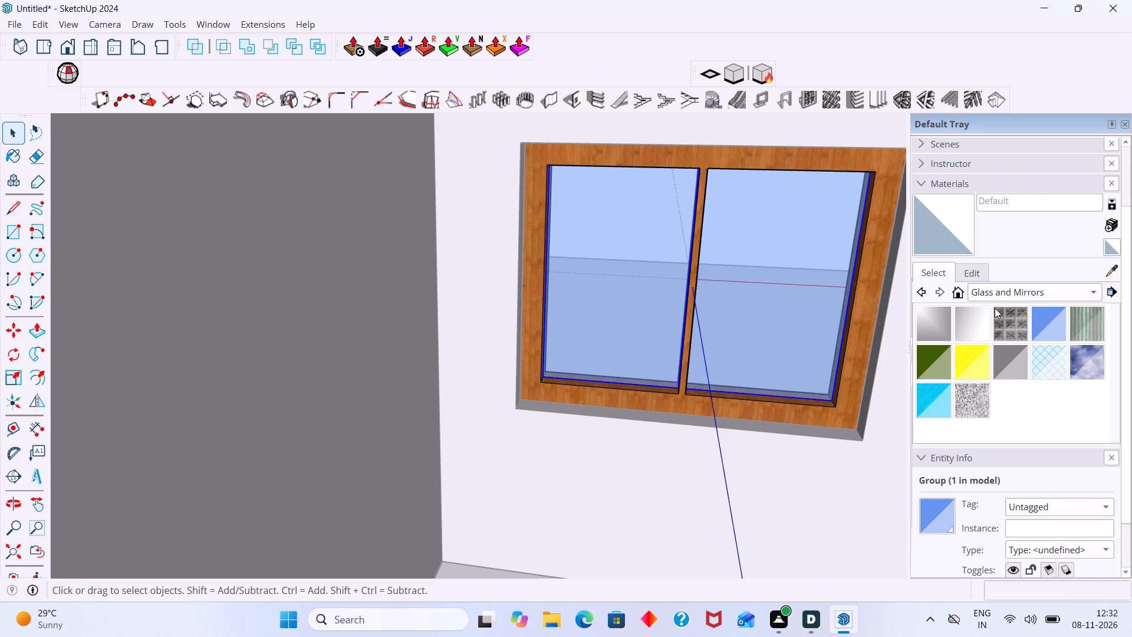
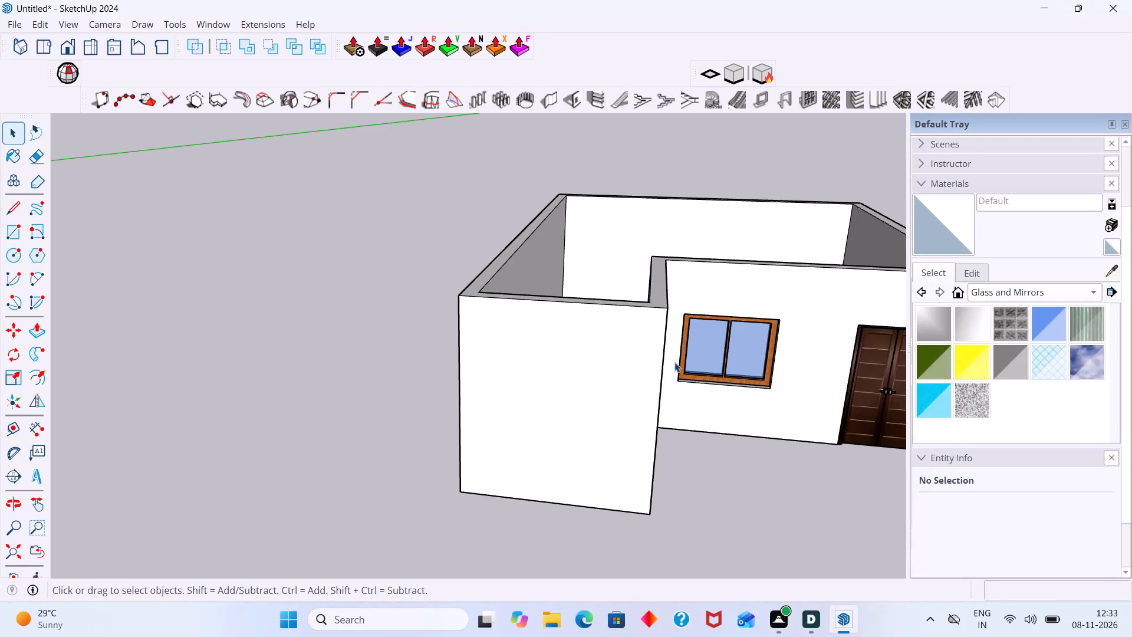
Examine the reference image's storeys, balcony and entrance alongside the ground-floor model from several distances and angles.
{"action": "scroll", "coordinate": [641, 382], "scroll_direction": "down", "scroll_amount": 16}
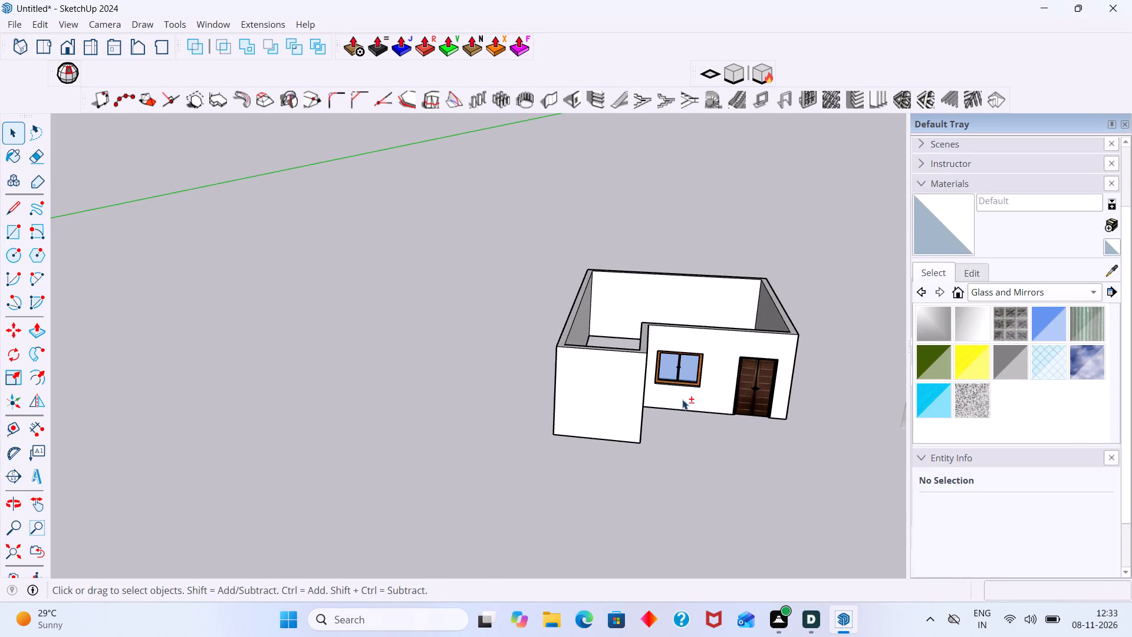
{"action": "middle_click_drag", "start_coordinate": [677, 398], "coordinate": [429, 395], "text": "shift"}
{"action": "scroll", "coordinate": [466, 390], "scroll_direction": "down", "scroll_amount": 18}
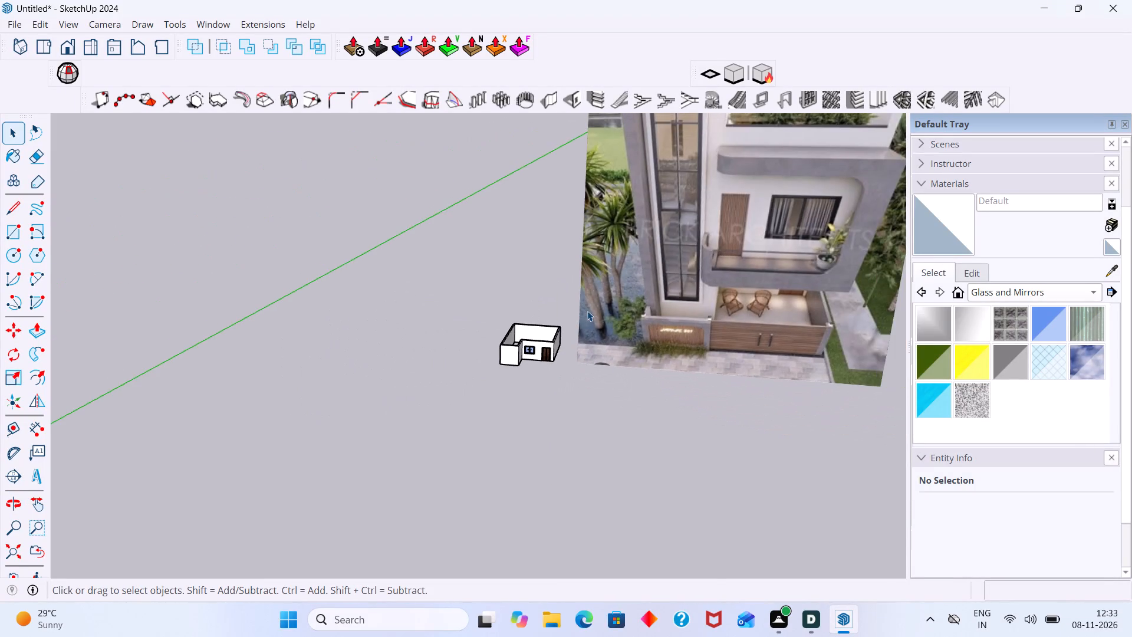
{"action": "scroll", "coordinate": [609, 297], "scroll_direction": "down", "scroll_amount": 5}
{"action": "scroll", "coordinate": [687, 255], "scroll_direction": "up", "scroll_amount": 10}
{"action": "scroll", "coordinate": [624, 345], "scroll_direction": "up", "scroll_amount": 3}
{"action": "scroll", "coordinate": [621, 329], "scroll_direction": "down", "scroll_amount": 6}
{"action": "middle_click_drag", "start_coordinate": [649, 270], "coordinate": [648, 420], "text": "shift"}
{"action": "scroll", "coordinate": [595, 352], "scroll_direction": "up", "scroll_amount": 2}
{"action": "scroll", "coordinate": [626, 365], "scroll_direction": "down", "scroll_amount": 2}
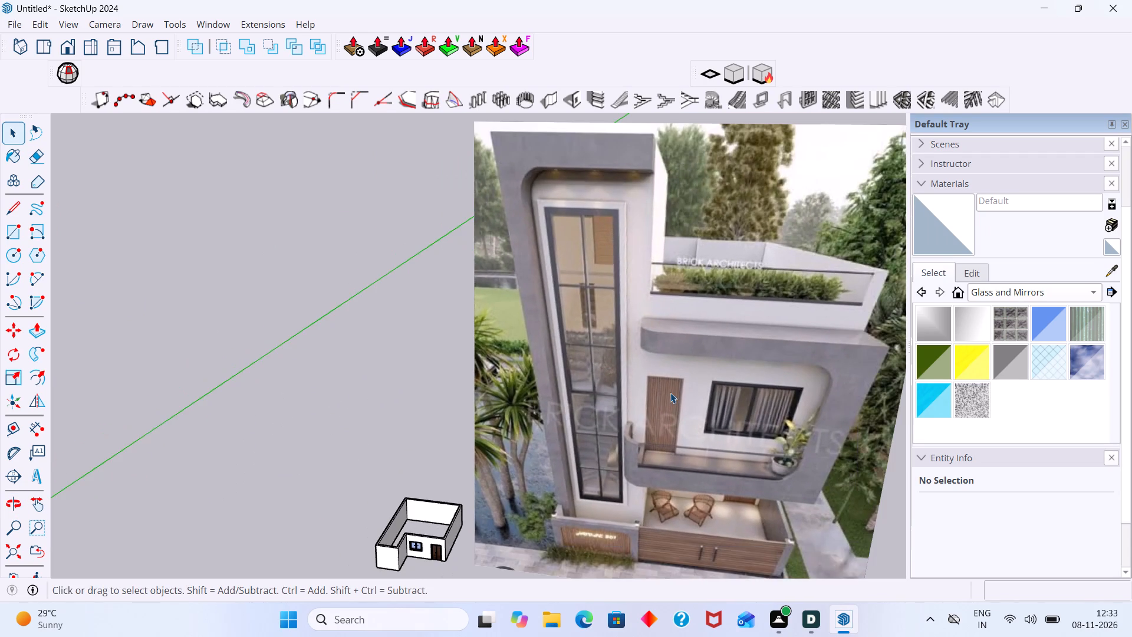
{"action": "middle_click_drag", "start_coordinate": [676, 395], "coordinate": [611, 268]}
{"action": "scroll", "coordinate": [618, 378], "scroll_direction": "up", "scroll_amount": 2}
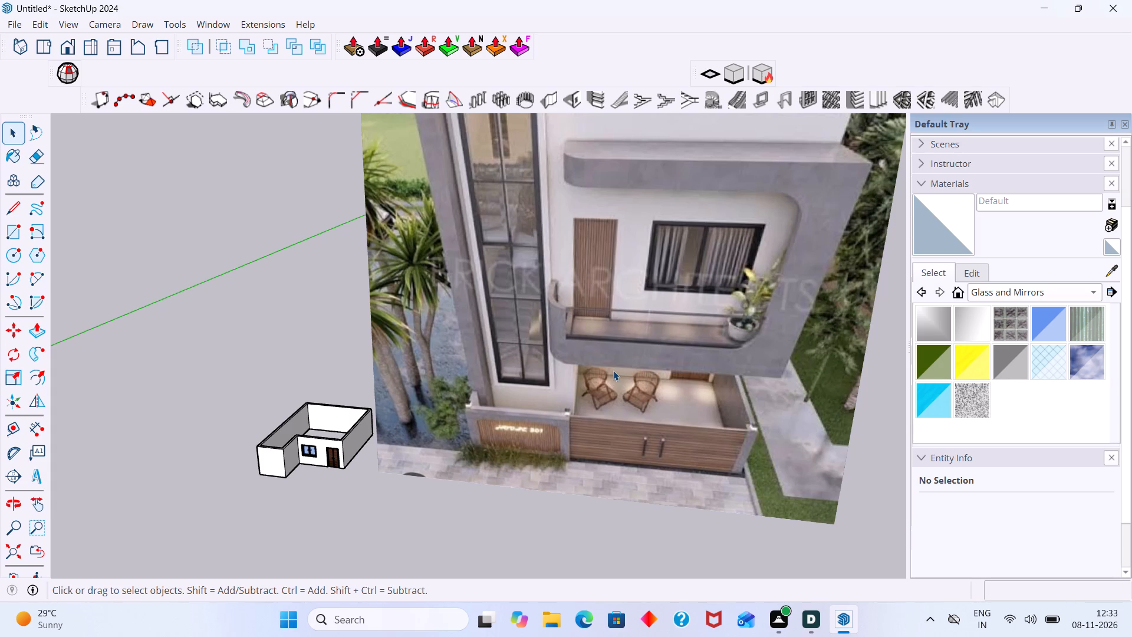
{"action": "scroll", "coordinate": [364, 462], "scroll_direction": "up", "scroll_amount": 3}
{"action": "middle_click_drag", "start_coordinate": [354, 466], "coordinate": [393, 484]}
{"action": "scroll", "coordinate": [356, 468], "scroll_direction": "up", "scroll_amount": 1}
{"action": "scroll", "coordinate": [514, 435], "scroll_direction": "down", "scroll_amount": 1}
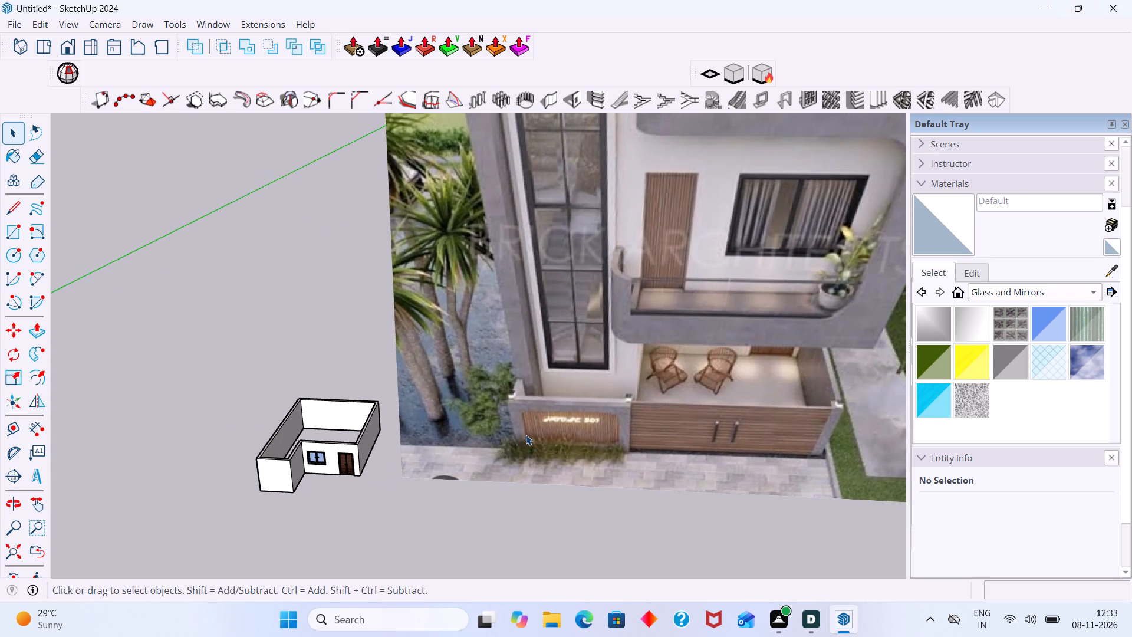
{"action": "scroll", "coordinate": [526, 435], "scroll_direction": "down", "scroll_amount": 2}
{"action": "middle_click_drag", "start_coordinate": [523, 444], "coordinate": [470, 446]}
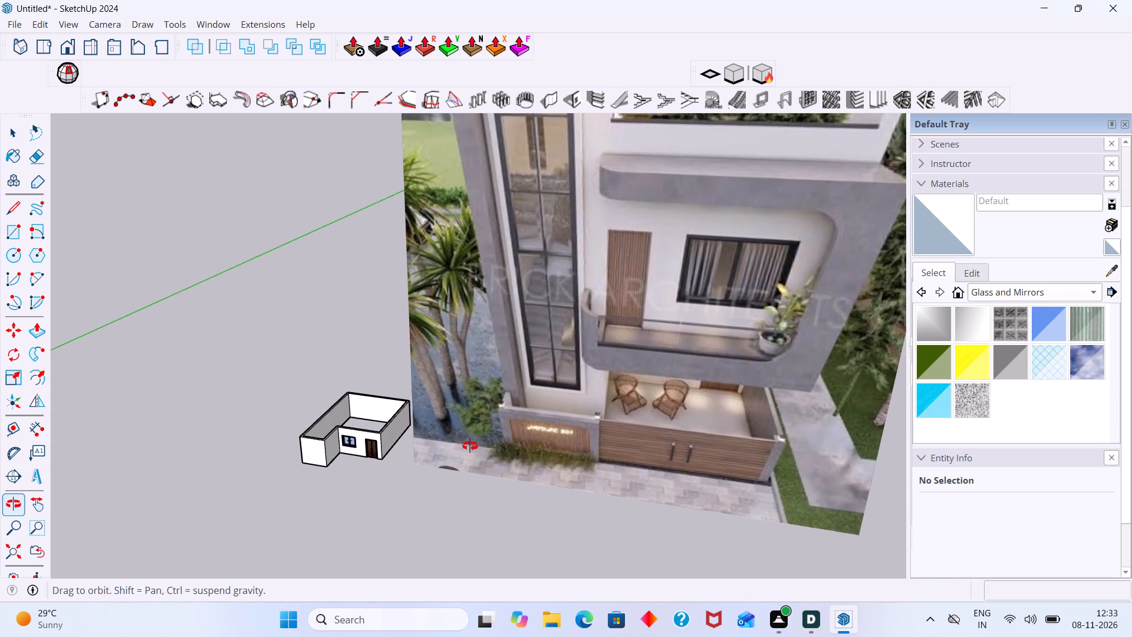
{"action": "middle_click_drag", "start_coordinate": [470, 446], "coordinate": [489, 446]}
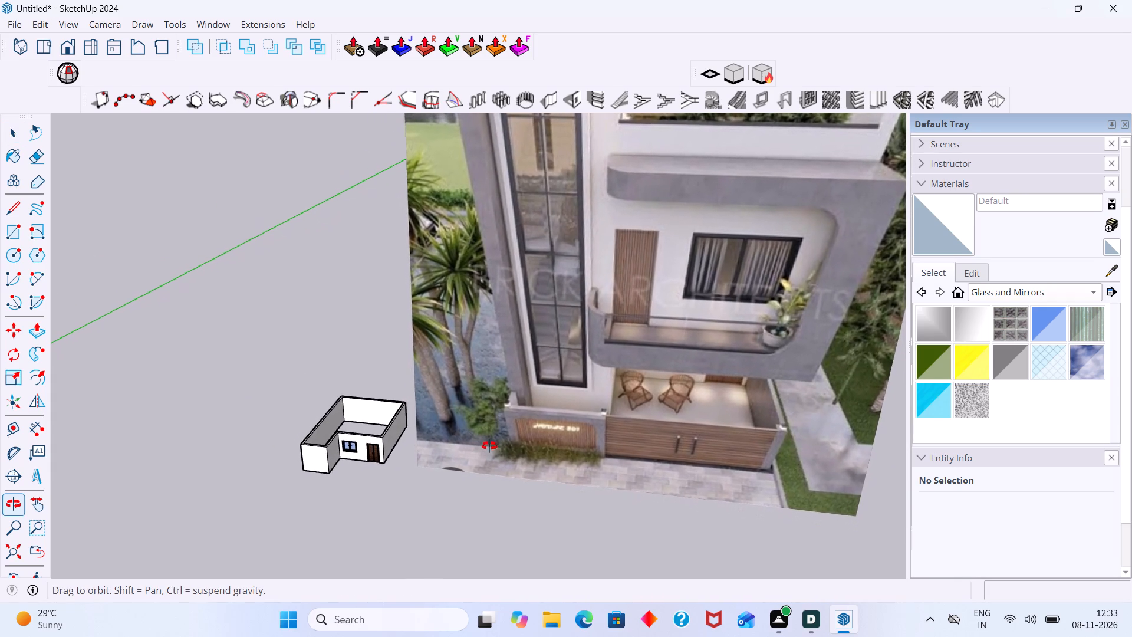
{"action": "middle_click_drag", "start_coordinate": [489, 446], "coordinate": [492, 410]}
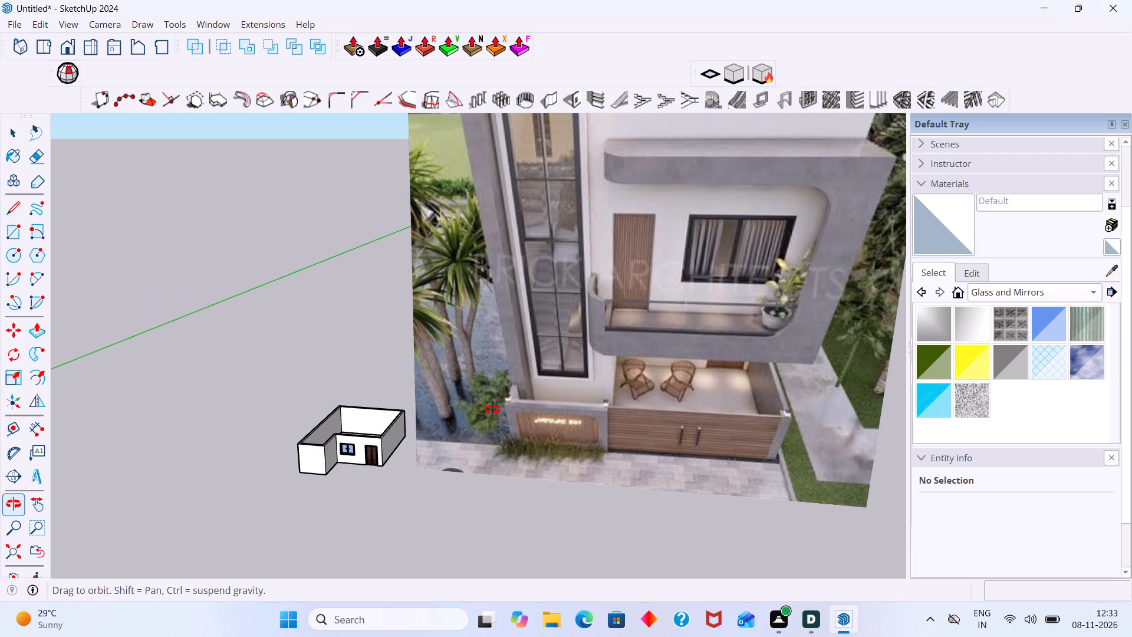
{"action": "middle_click_drag", "start_coordinate": [492, 410], "coordinate": [495, 389]}
{"action": "scroll", "coordinate": [709, 233], "scroll_direction": "up", "scroll_amount": 10}
{"action": "scroll", "coordinate": [585, 286], "scroll_direction": "up", "scroll_amount": 2}
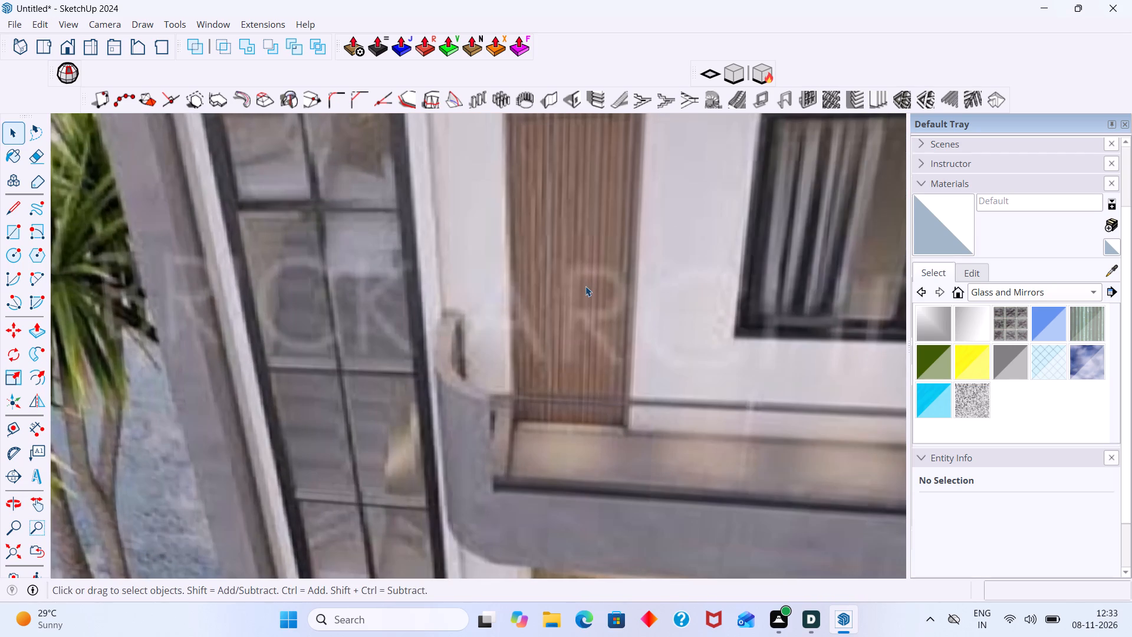
{"action": "middle_click_drag", "start_coordinate": [608, 315], "coordinate": [654, 323]}
{"action": "scroll", "coordinate": [654, 314], "scroll_direction": "down", "scroll_amount": 16}
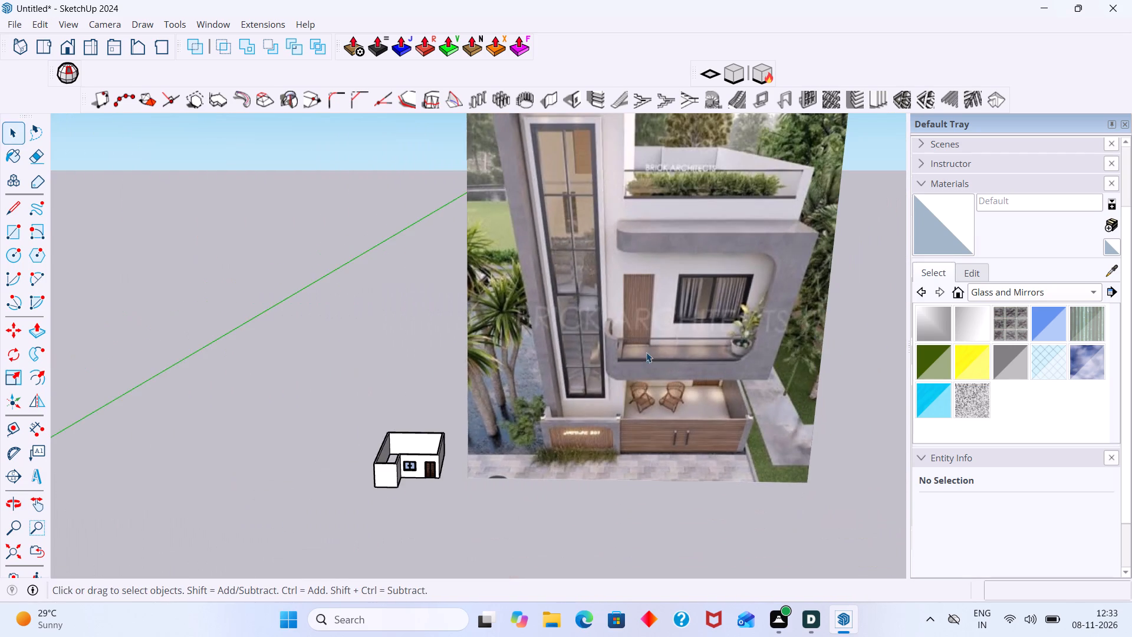
{"action": "scroll", "coordinate": [633, 363], "scroll_direction": "down", "scroll_amount": 3}
{"action": "scroll", "coordinate": [590, 343], "scroll_direction": "down", "scroll_amount": 1}
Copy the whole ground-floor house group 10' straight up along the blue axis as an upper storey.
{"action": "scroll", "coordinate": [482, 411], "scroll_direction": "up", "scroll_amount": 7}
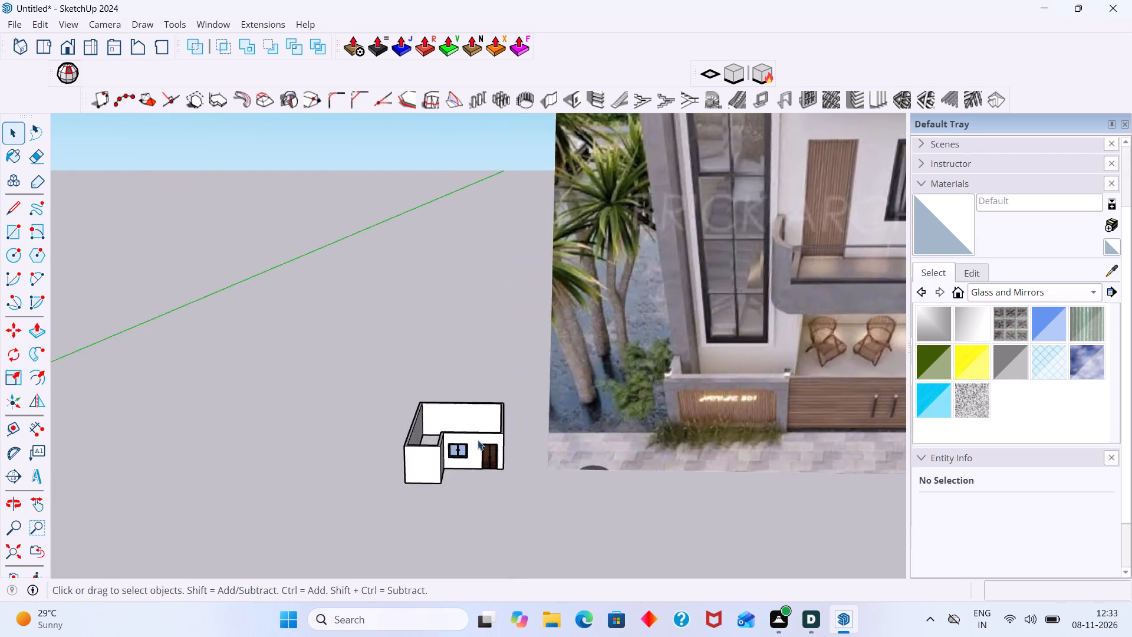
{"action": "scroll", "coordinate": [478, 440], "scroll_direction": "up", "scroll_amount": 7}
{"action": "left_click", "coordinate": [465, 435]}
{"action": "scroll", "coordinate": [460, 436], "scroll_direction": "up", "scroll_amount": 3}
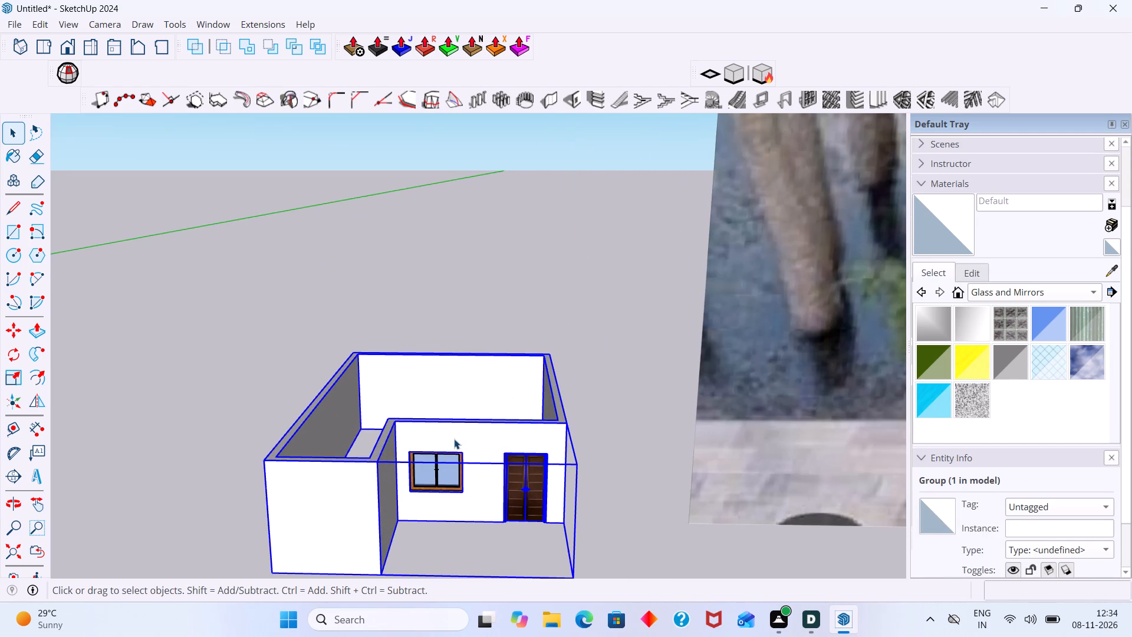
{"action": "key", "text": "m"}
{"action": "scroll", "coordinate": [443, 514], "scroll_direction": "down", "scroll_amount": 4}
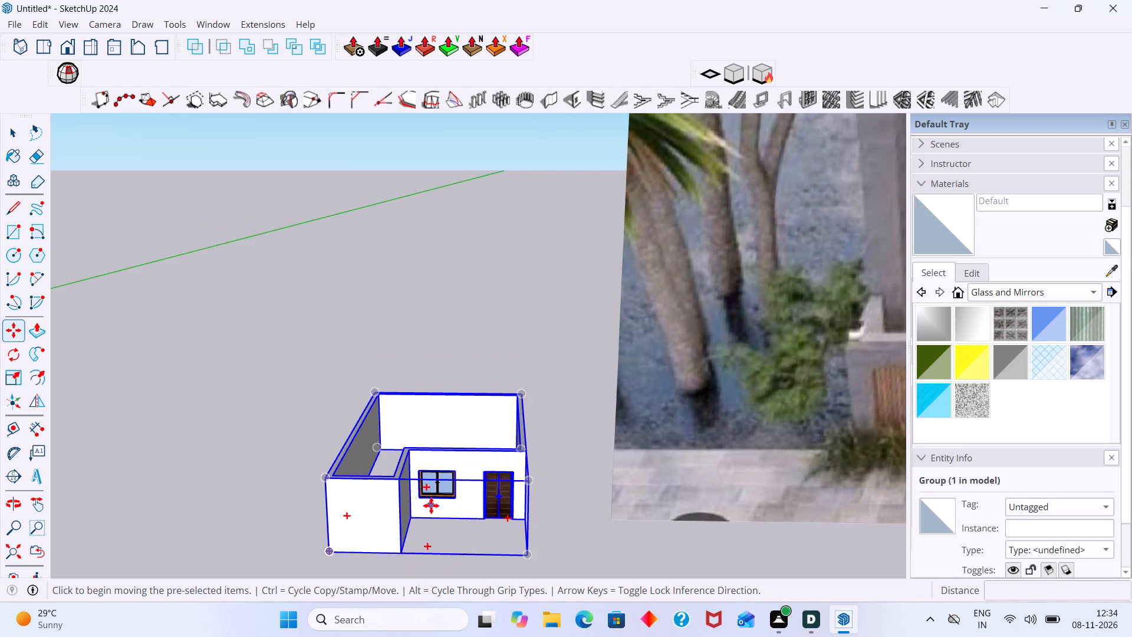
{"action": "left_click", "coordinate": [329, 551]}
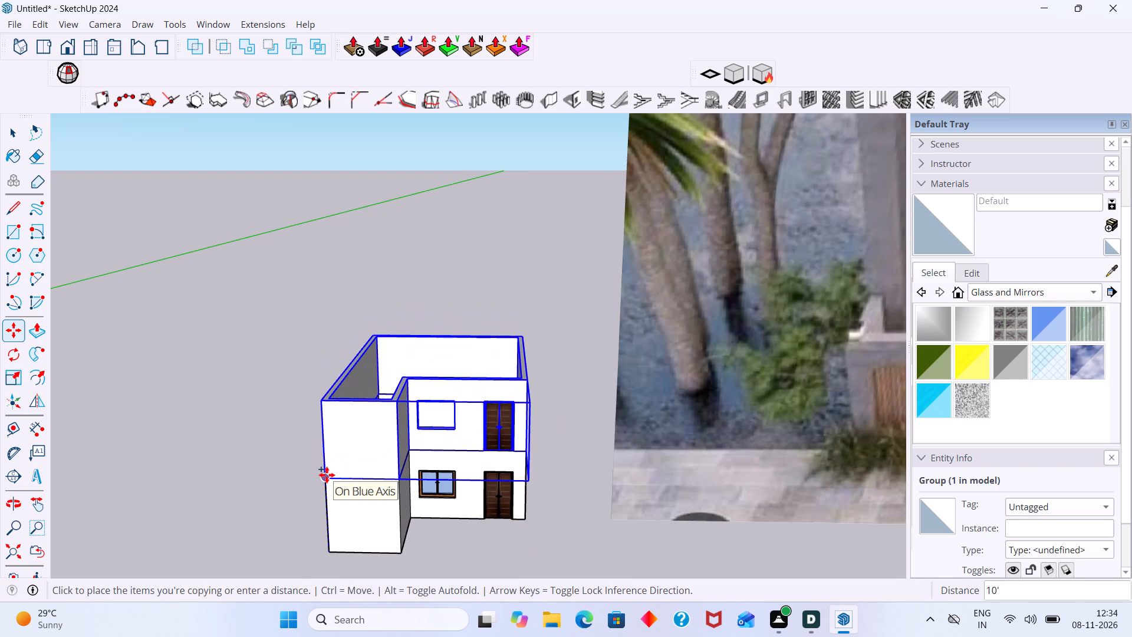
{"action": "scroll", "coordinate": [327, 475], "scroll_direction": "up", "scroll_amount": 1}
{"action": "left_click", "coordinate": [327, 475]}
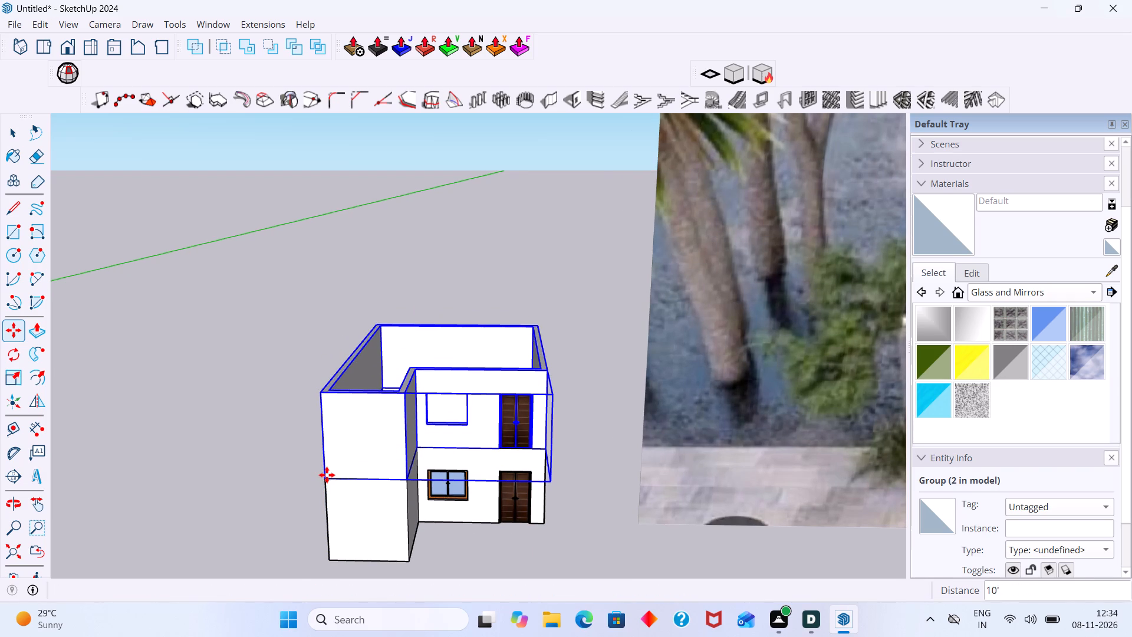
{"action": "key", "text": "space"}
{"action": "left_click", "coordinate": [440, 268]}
Compare the stacked two-storey model with the reference image and inspect the upper storey's window opening and door.
{"action": "scroll", "coordinate": [423, 387], "scroll_direction": "down", "scroll_amount": 9}
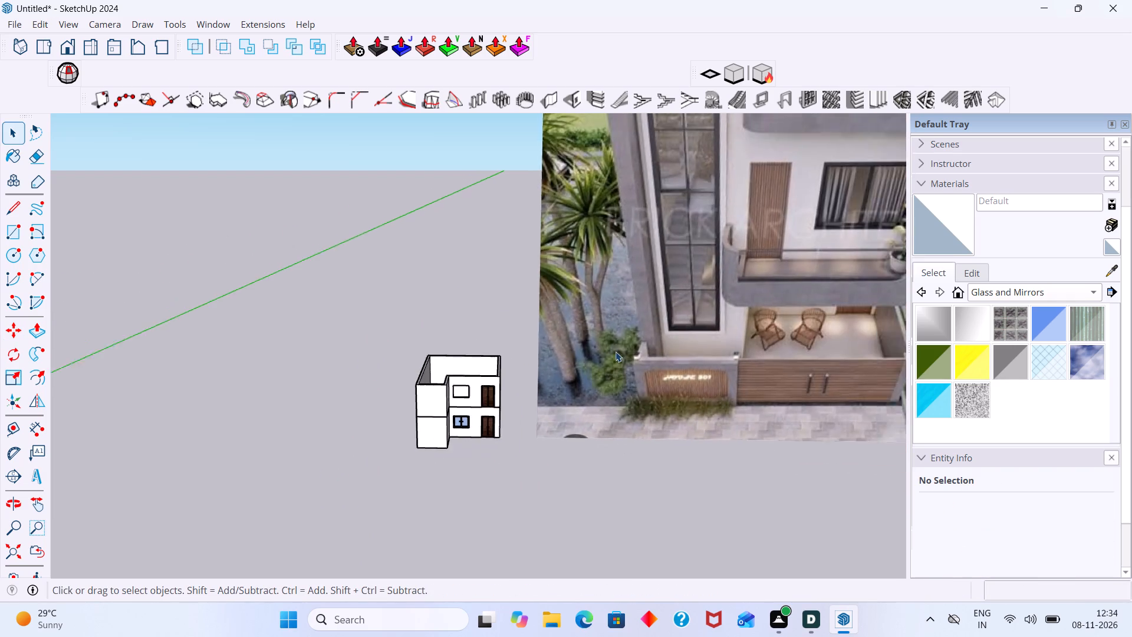
{"action": "scroll", "coordinate": [616, 352], "scroll_direction": "down", "scroll_amount": 4}
{"action": "middle_click_drag", "start_coordinate": [752, 285], "coordinate": [754, 324]}
{"action": "scroll", "coordinate": [718, 278], "scroll_direction": "up", "scroll_amount": 5}
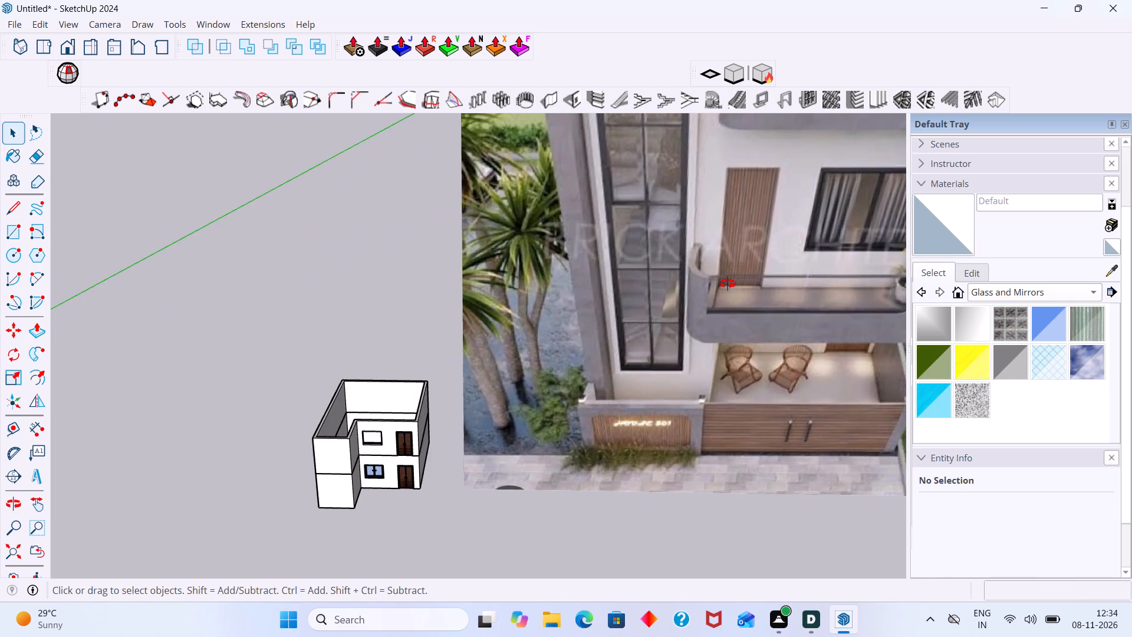
{"action": "middle_click_drag", "start_coordinate": [728, 284], "coordinate": [623, 248]}
{"action": "scroll", "coordinate": [363, 445], "scroll_direction": "up", "scroll_amount": 3}
{"action": "scroll", "coordinate": [367, 442], "scroll_direction": "down", "scroll_amount": 5}
{"action": "scroll", "coordinate": [394, 451], "scroll_direction": "up", "scroll_amount": 17}
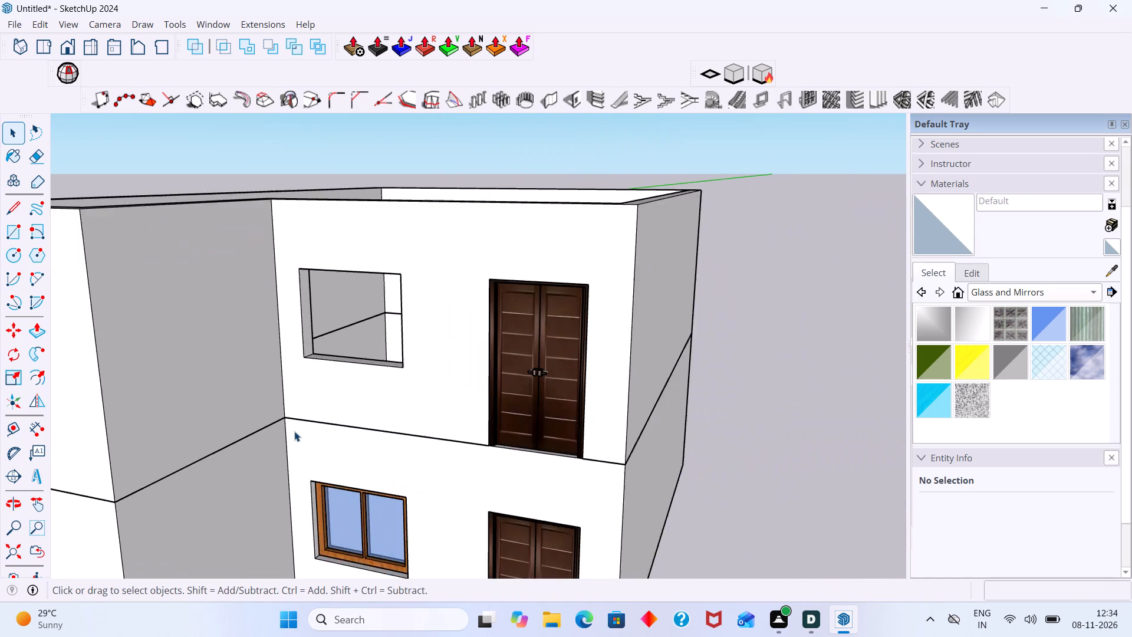
{"action": "scroll", "coordinate": [294, 431], "scroll_direction": "up", "scroll_amount": 8}
{"action": "scroll", "coordinate": [361, 415], "scroll_direction": "up", "scroll_amount": 2}
{"action": "middle_click_drag", "start_coordinate": [376, 415], "coordinate": [453, 380]}
{"action": "scroll", "coordinate": [482, 393], "scroll_direction": "down", "scroll_amount": 6}
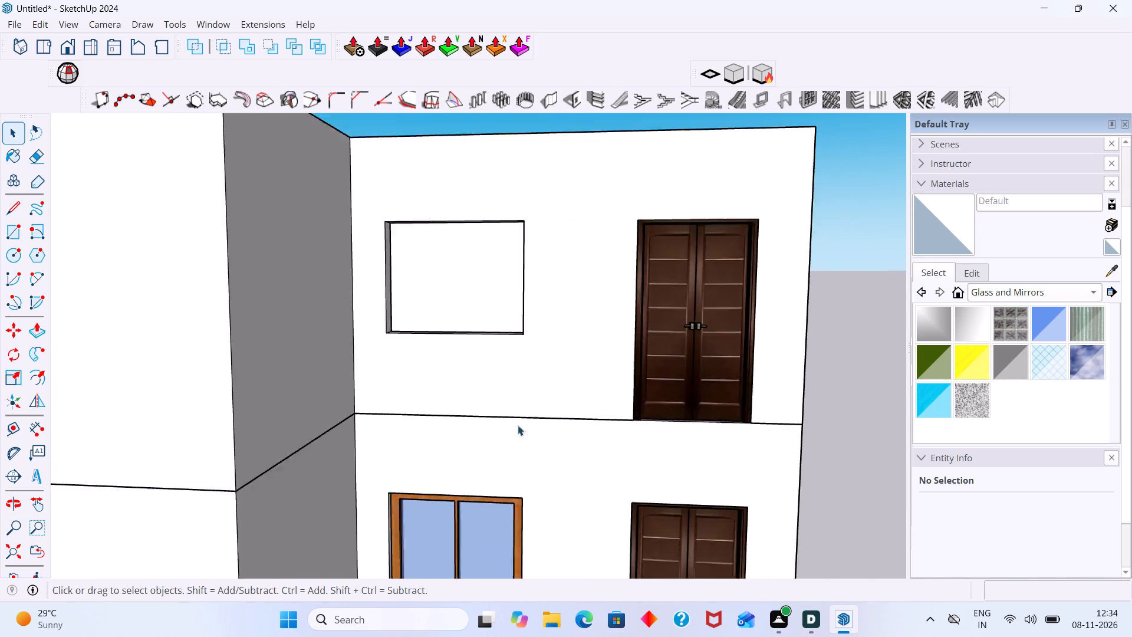
{"action": "scroll", "coordinate": [518, 425], "scroll_direction": "down", "scroll_amount": 4}
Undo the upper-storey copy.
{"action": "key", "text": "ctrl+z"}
Draw a rectangle about 36' by 9' 1 9/16" over the wall tops of the projecting wing, from back corner to front corner.
{"action": "scroll", "coordinate": [513, 429], "scroll_direction": "down", "scroll_amount": 3}
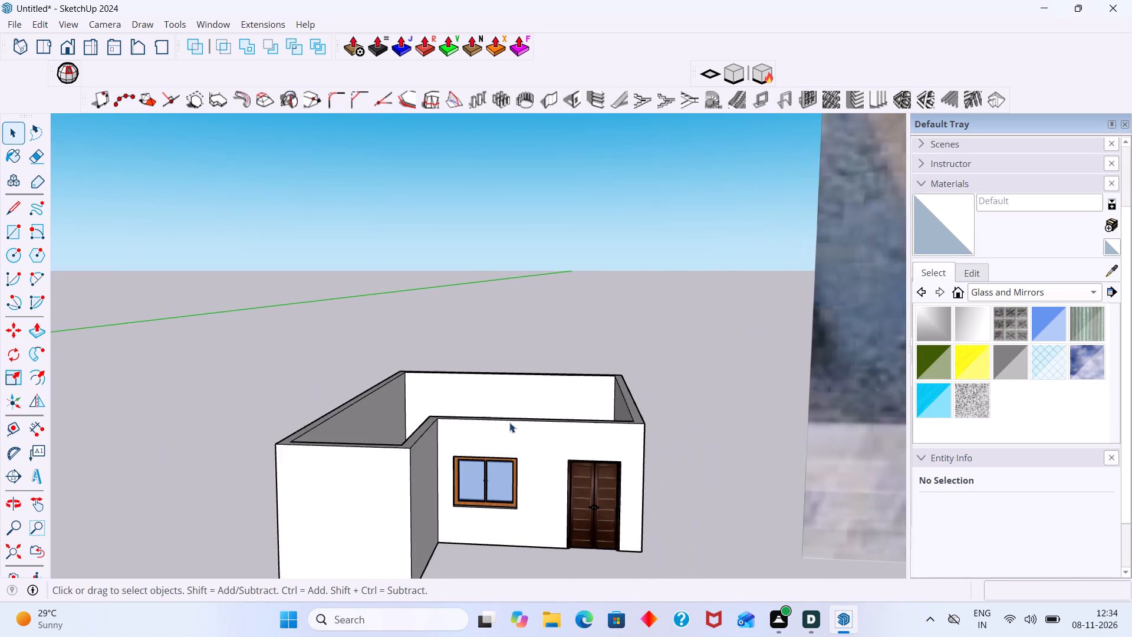
{"action": "scroll", "coordinate": [509, 422], "scroll_direction": "down", "scroll_amount": 6}
{"action": "middle_click_drag", "start_coordinate": [470, 449], "coordinate": [479, 520]}
{"action": "scroll", "coordinate": [405, 419], "scroll_direction": "up", "scroll_amount": 2}
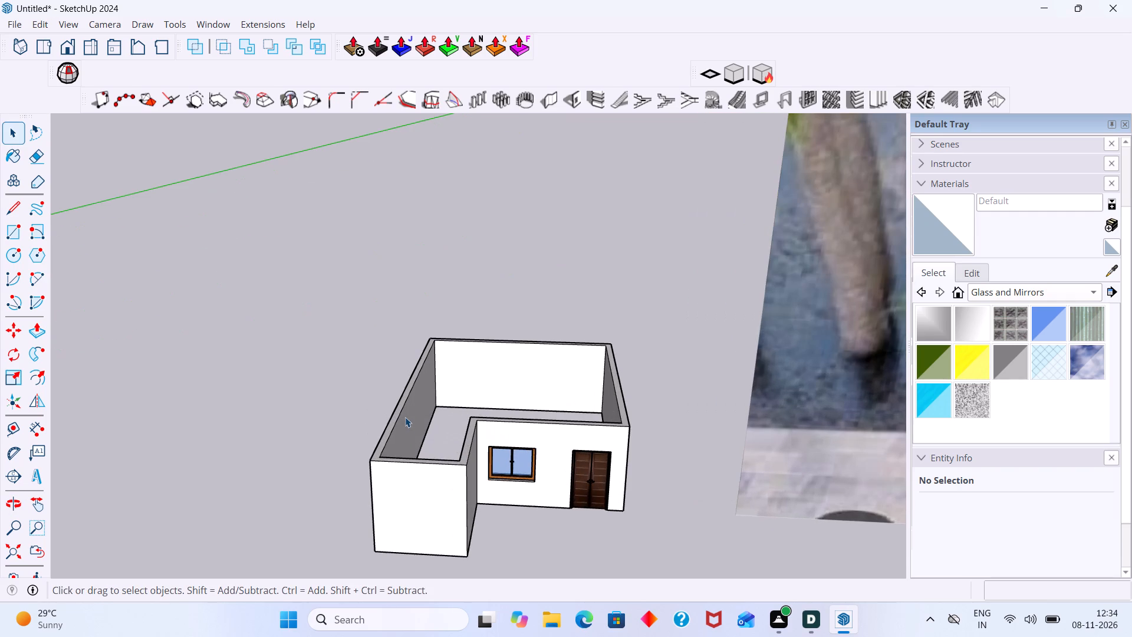
{"action": "key", "text": "r"}
{"action": "scroll", "coordinate": [431, 336], "scroll_direction": "up", "scroll_amount": 6}
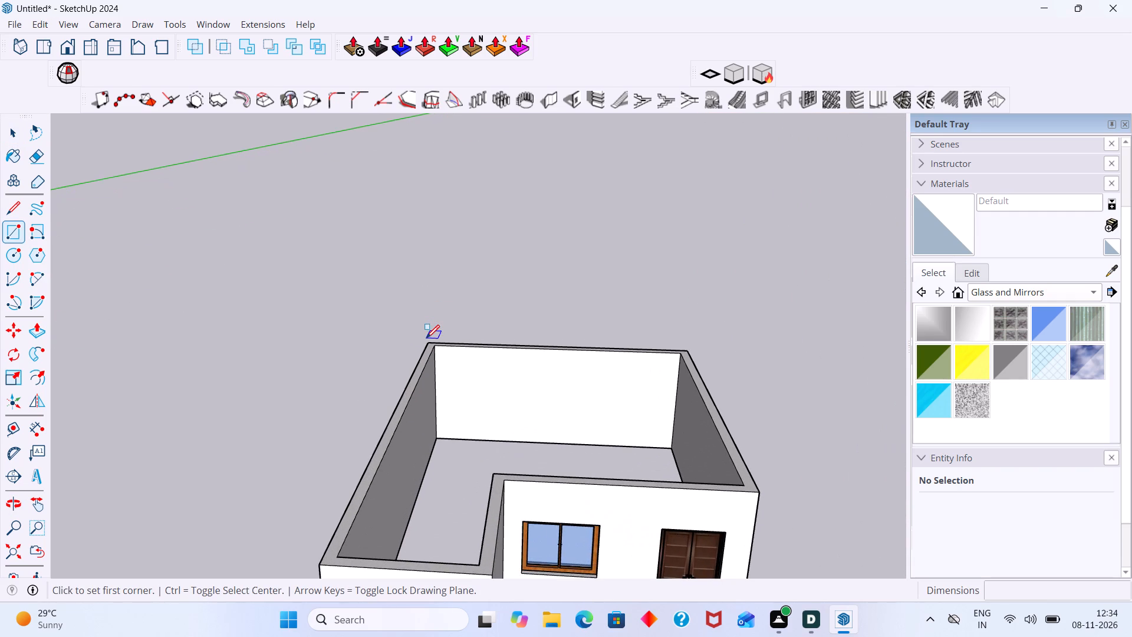
{"action": "left_click", "coordinate": [426, 342]}
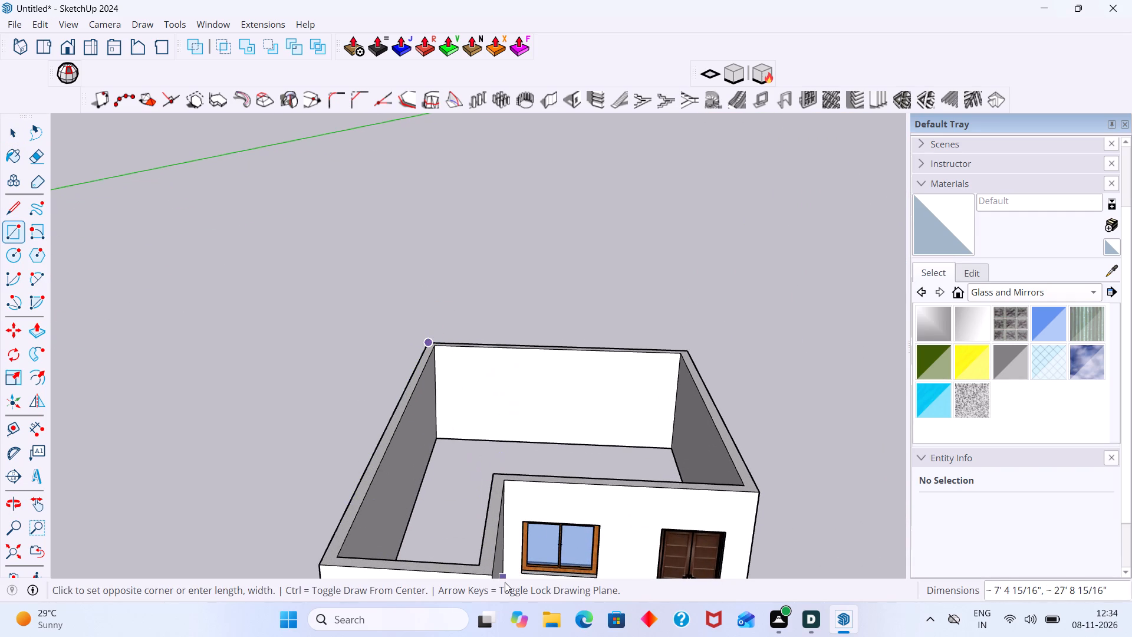
{"action": "middle_click_drag", "start_coordinate": [485, 548], "coordinate": [479, 510]}
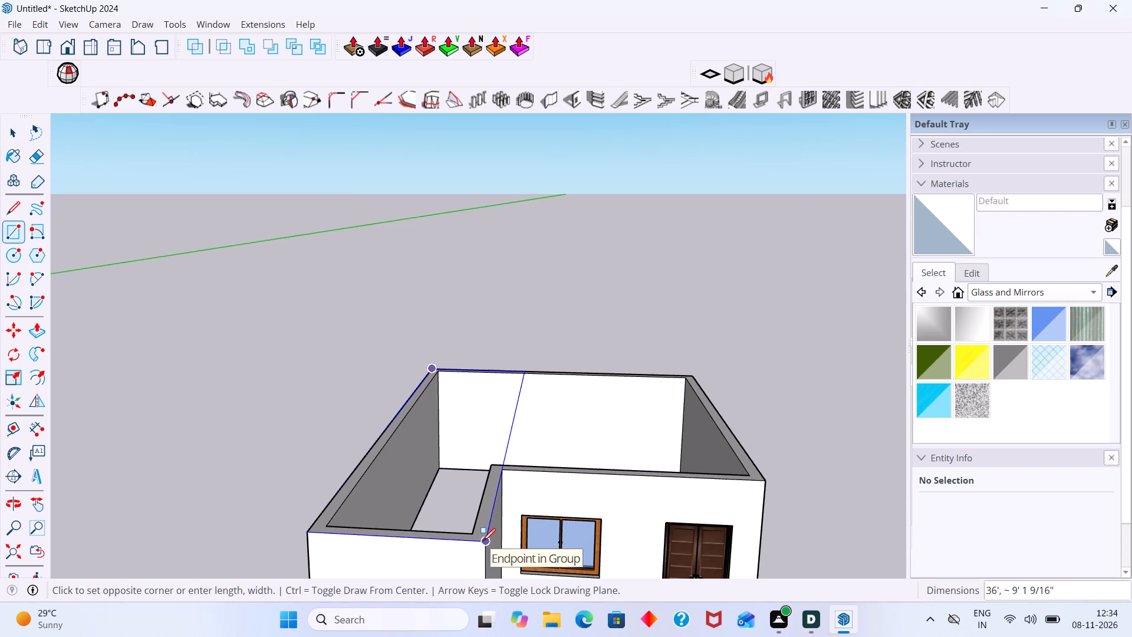
{"action": "left_click", "coordinate": [482, 541]}
{"action": "key", "text": "space"}
Draw a second rectangle about 26' 2 3/8" by 15' 10 7/16" covering the rest of the house top above the door side.
{"action": "scroll", "coordinate": [483, 462], "scroll_direction": "down", "scroll_amount": 2}
{"action": "middle_click_drag", "start_coordinate": [524, 466], "coordinate": [531, 495]}
{"action": "key", "text": "r"}
{"action": "scroll", "coordinate": [526, 391], "scroll_direction": "up", "scroll_amount": 3}
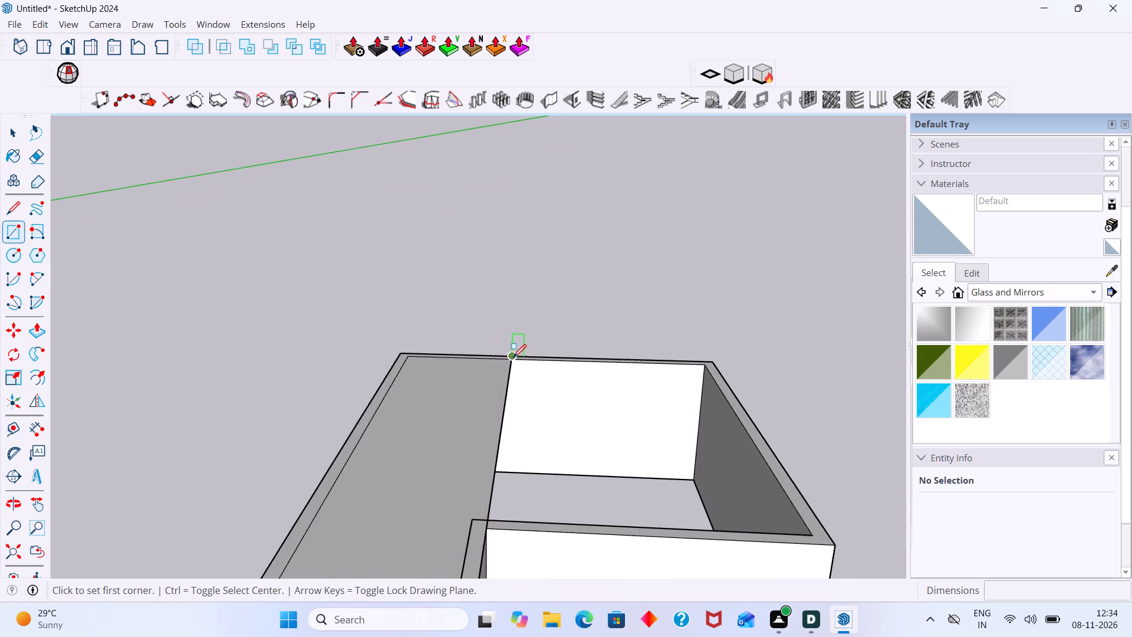
{"action": "scroll", "coordinate": [510, 349], "scroll_direction": "up", "scroll_amount": 2}
{"action": "left_click", "coordinate": [514, 353]}
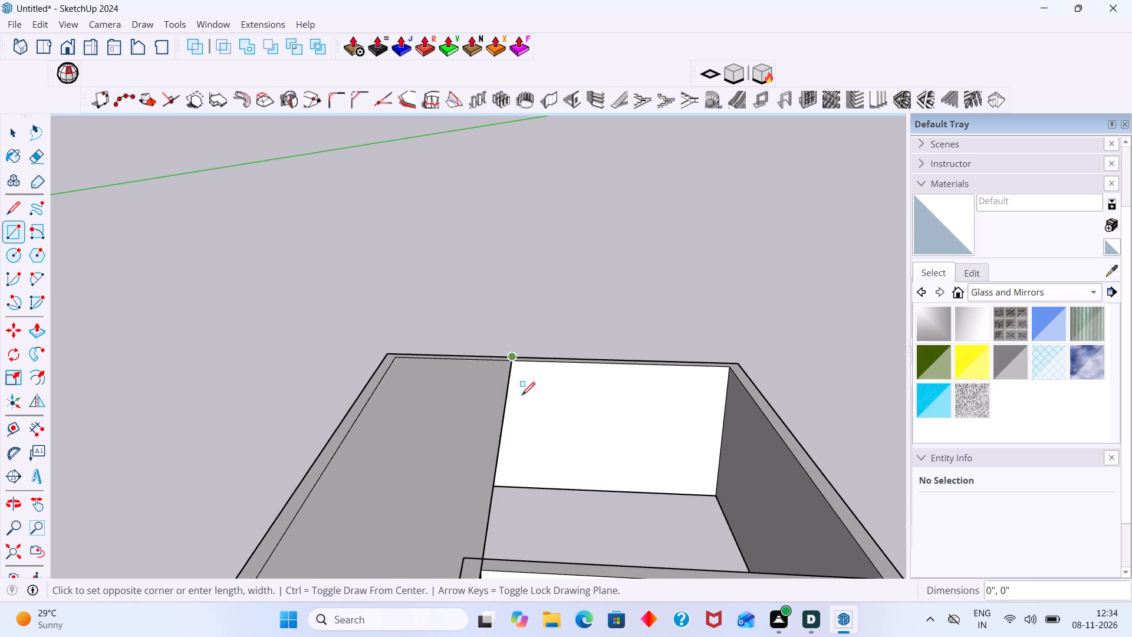
{"action": "scroll", "coordinate": [622, 514], "scroll_direction": "down", "scroll_amount": 4}
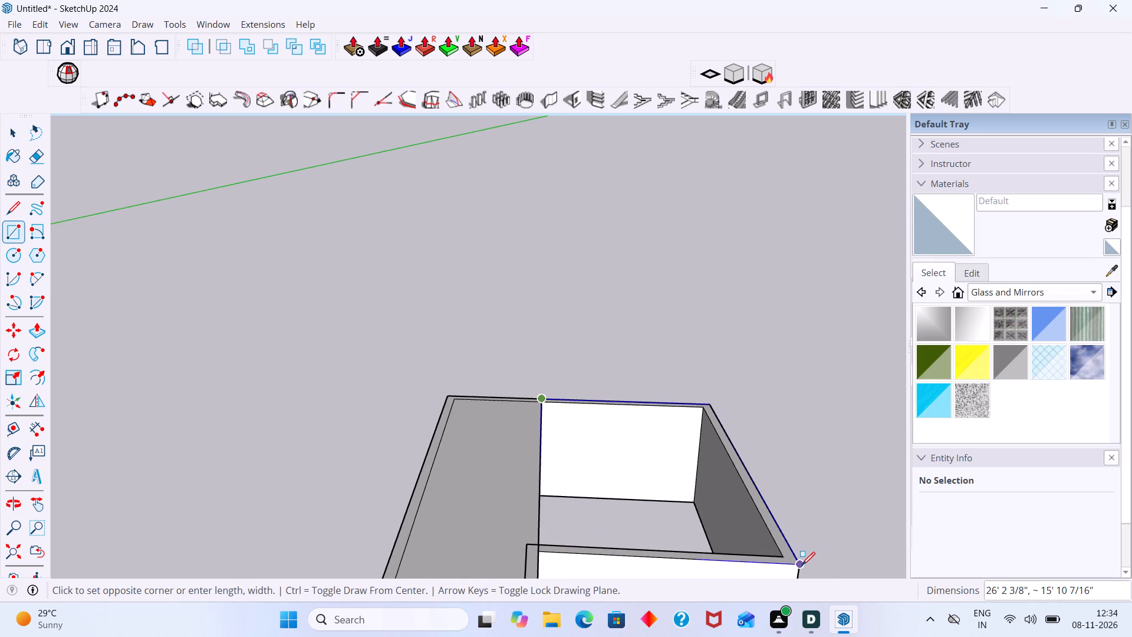
{"action": "left_click", "coordinate": [801, 564]}
{"action": "key", "text": "space"}
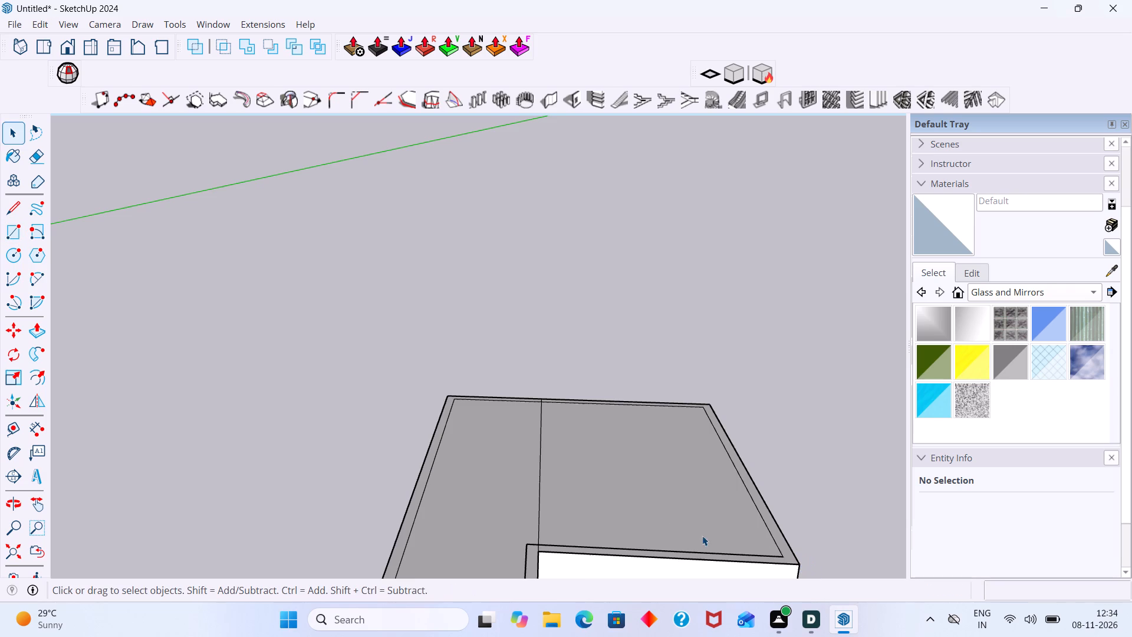
Erase the dividing edge between the two rectangles to form one L-shaped roof face.
{"action": "scroll", "coordinate": [657, 518], "scroll_direction": "down", "scroll_amount": 5}
{"action": "key", "text": "e"}
{"action": "left_click_drag", "start_coordinate": [585, 501], "coordinate": [572, 502]}
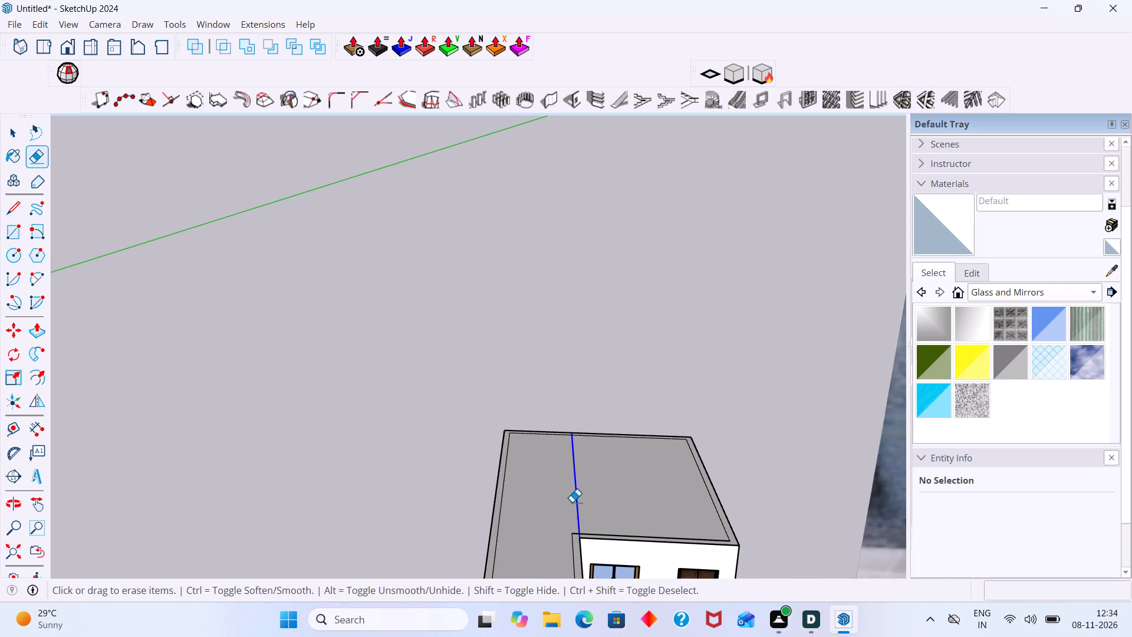
{"action": "left_click_drag", "start_coordinate": [572, 502], "coordinate": [571, 503]}
{"action": "scroll", "coordinate": [569, 526], "scroll_direction": "up", "scroll_amount": 5}
{"action": "scroll", "coordinate": [613, 422], "scroll_direction": "down", "scroll_amount": 2}
{"action": "middle_click_drag", "start_coordinate": [608, 437], "coordinate": [607, 537]}
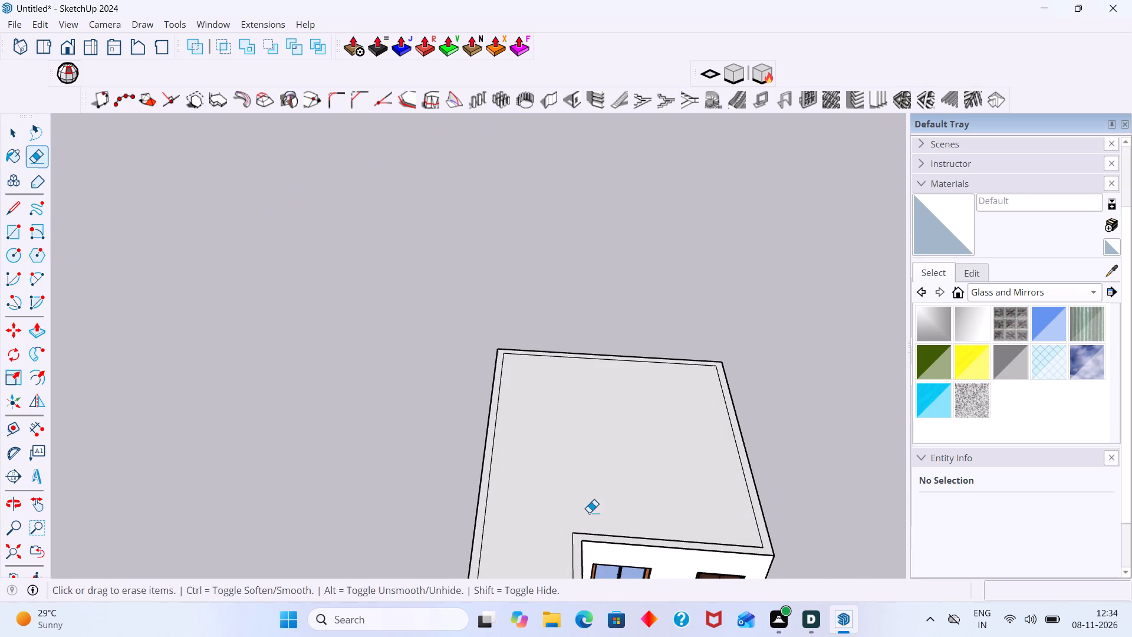
Select the L-shaped roof face with its edges and make it a group.
{"action": "key", "text": "space"}
{"action": "double_click", "coordinate": [568, 472]}
{"action": "scroll", "coordinate": [575, 467], "scroll_direction": "down", "scroll_amount": 3}
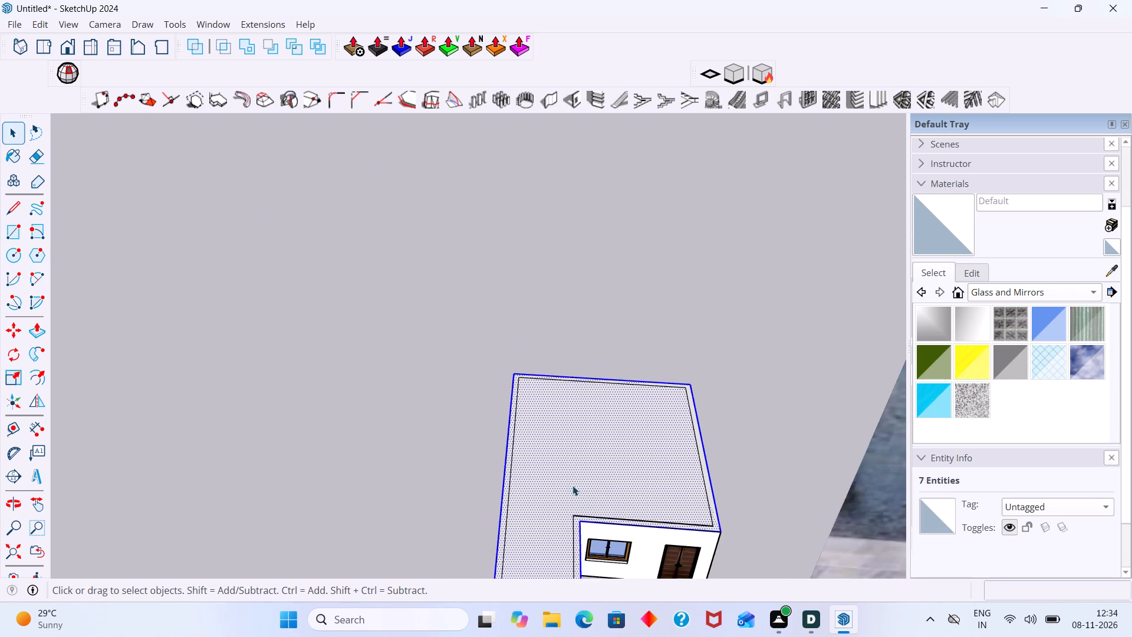
{"action": "scroll", "coordinate": [574, 492], "scroll_direction": "down", "scroll_amount": 2}
{"action": "middle_click_drag", "start_coordinate": [585, 497], "coordinate": [585, 455]}
{"action": "right_click", "coordinate": [587, 461]}
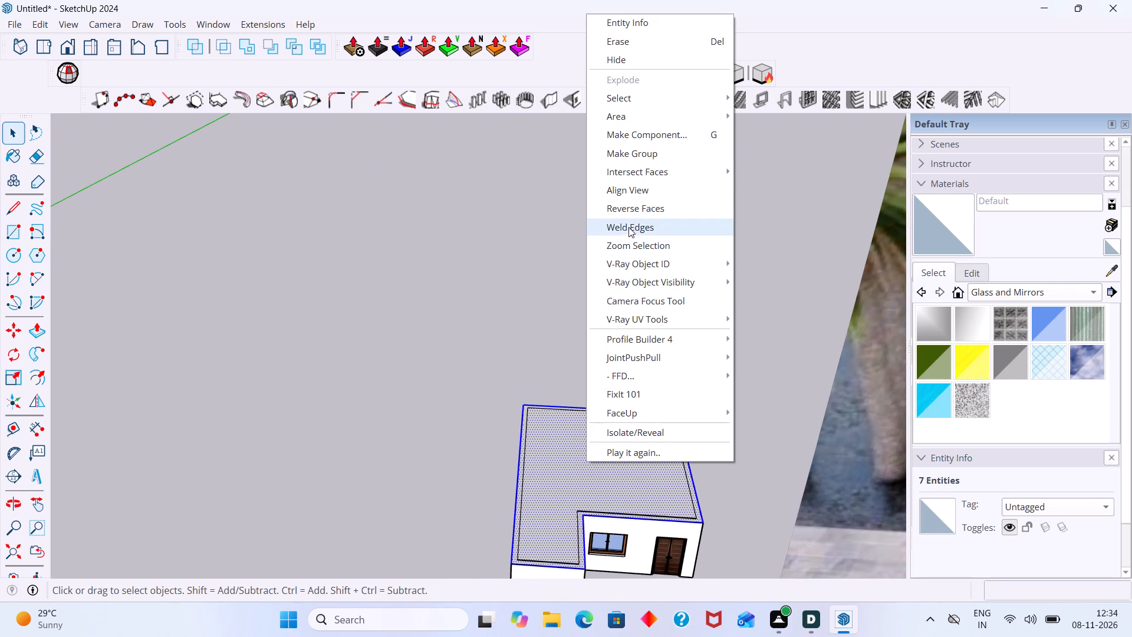
{"action": "left_click", "coordinate": [636, 153]}
Inside the L-shaped roof group, extrude the face upward 6" to form the roof slab.
{"action": "double_click", "coordinate": [545, 503]}
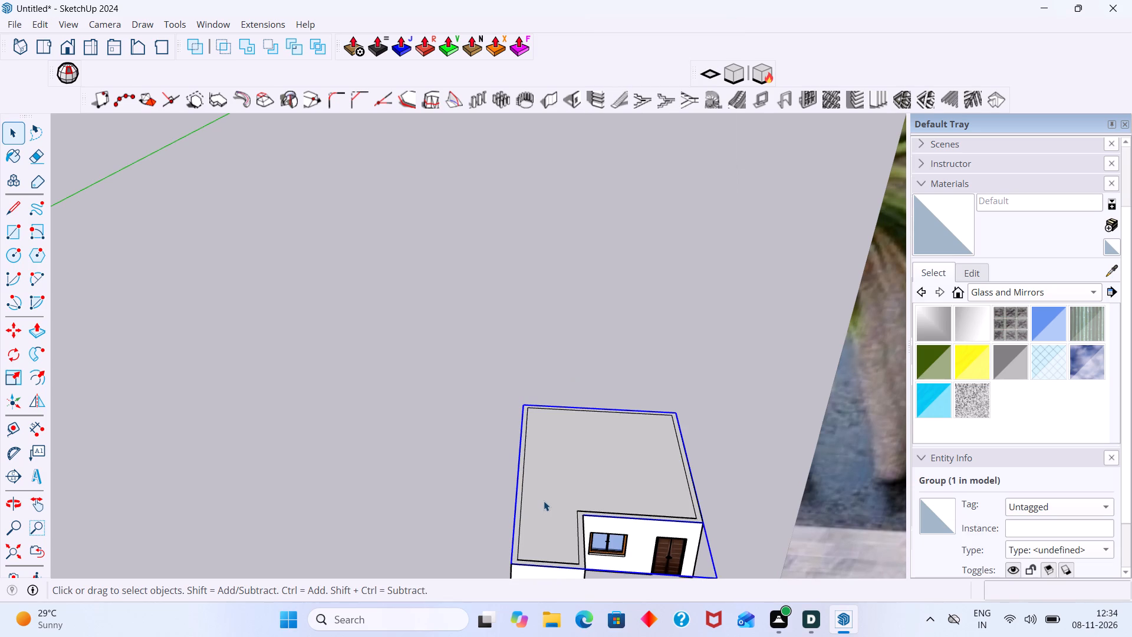
{"action": "double_click", "coordinate": [544, 500]}
{"action": "key", "text": "p"}
{"action": "left_click", "coordinate": [544, 496]}
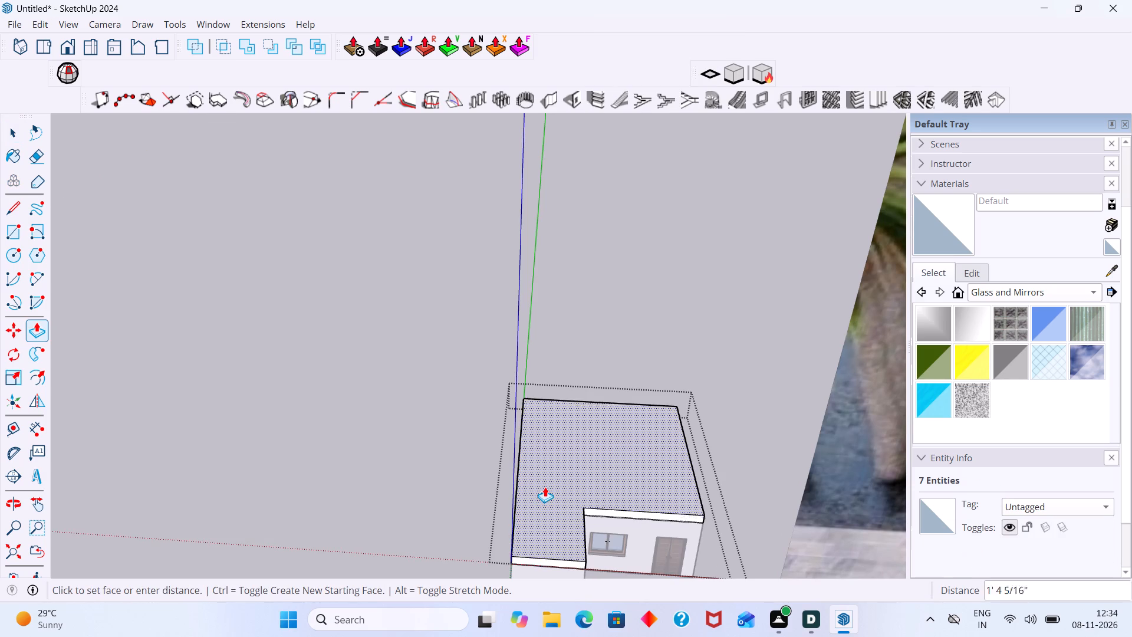
{"action": "key", "text": "6"}
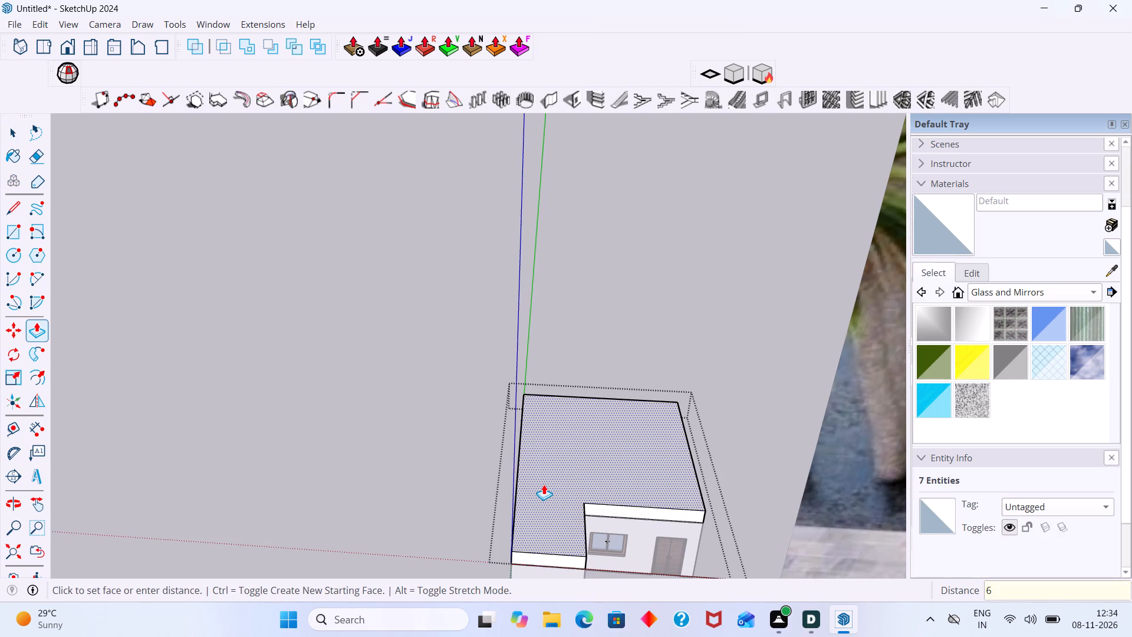
{"action": "key", "text": "shift+quotedbl"}
{"action": "key", "text": "Return"}
{"action": "key", "text": "space"}
{"action": "left_click", "coordinate": [610, 323]}
Copy the roof slab group straight down 10' 6" to the bottom corner of the walls as a base slab.
{"action": "scroll", "coordinate": [569, 461], "scroll_direction": "down", "scroll_amount": 1}
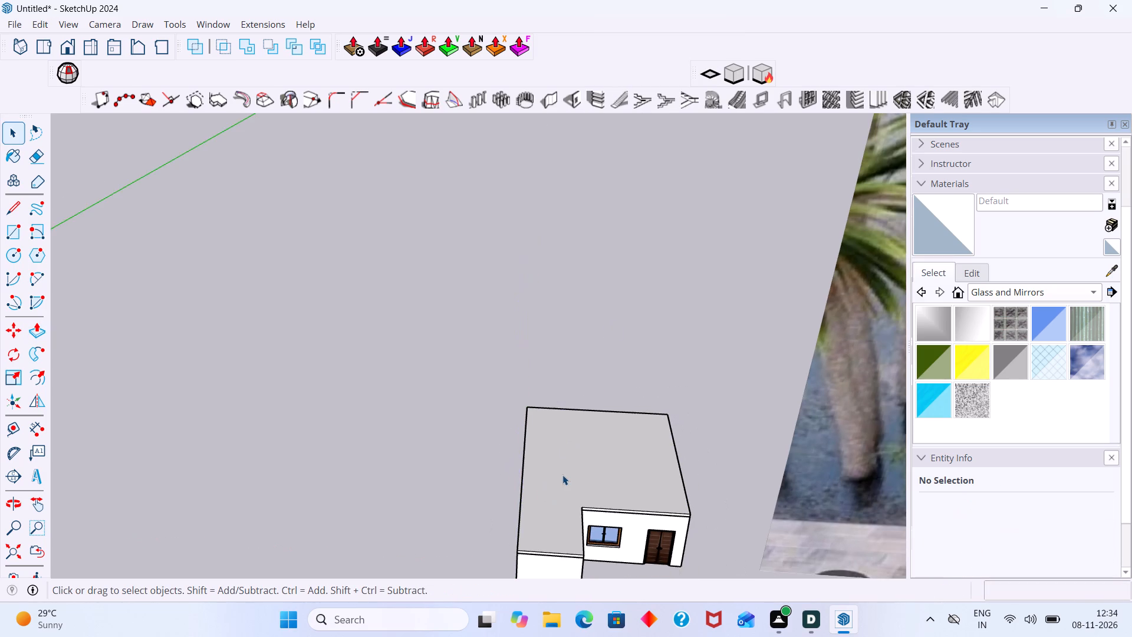
{"action": "middle_click_drag", "start_coordinate": [557, 452], "coordinate": [550, 413]}
{"action": "scroll", "coordinate": [556, 457], "scroll_direction": "down", "scroll_amount": 1}
{"action": "scroll", "coordinate": [558, 528], "scroll_direction": "up", "scroll_amount": 5}
{"action": "middle_click_drag", "start_coordinate": [562, 521], "coordinate": [562, 514]}
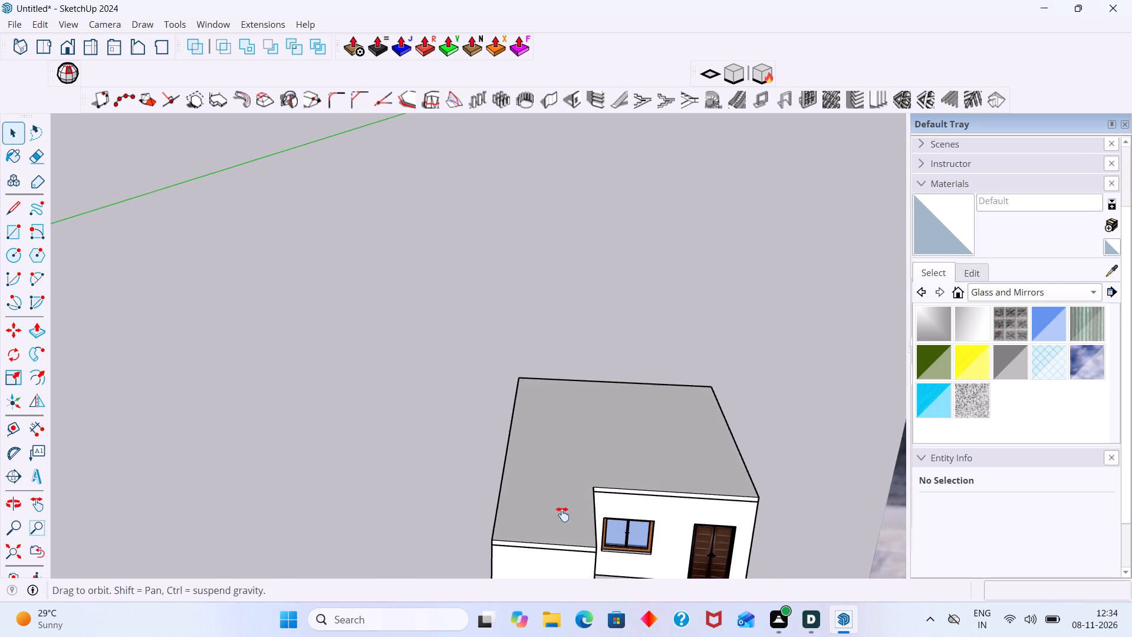
{"action": "middle_click_drag", "start_coordinate": [562, 514], "coordinate": [554, 422]}
{"action": "scroll", "coordinate": [554, 435], "scroll_direction": "up", "scroll_amount": 2}
{"action": "left_click", "coordinate": [553, 432]}
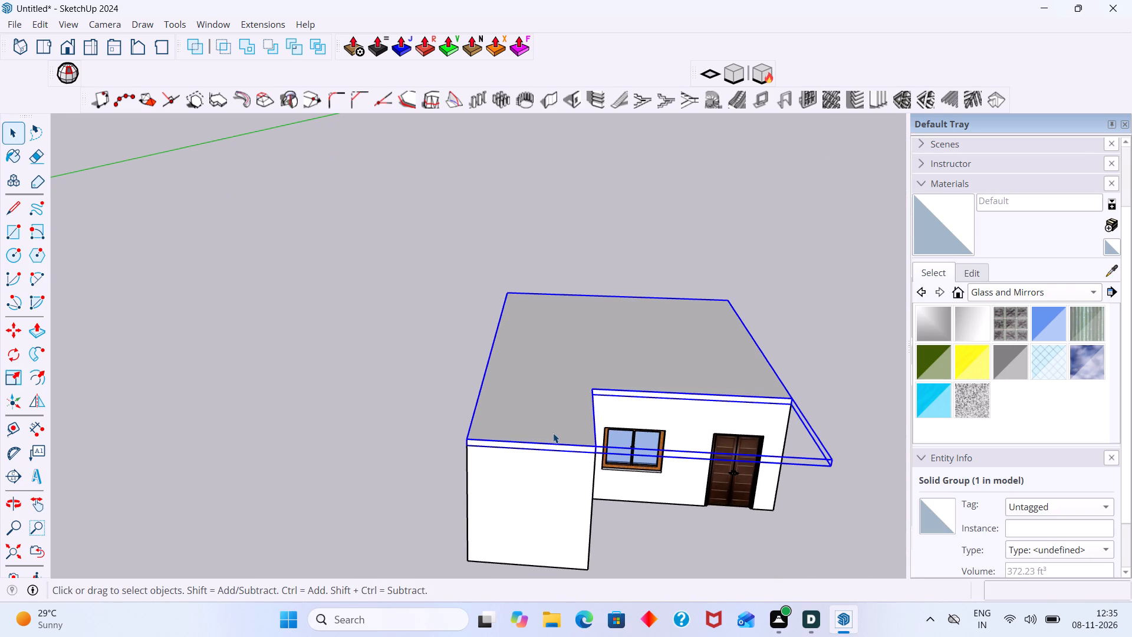
{"action": "key", "text": "m"}
{"action": "scroll", "coordinate": [468, 441], "scroll_direction": "up", "scroll_amount": 6}
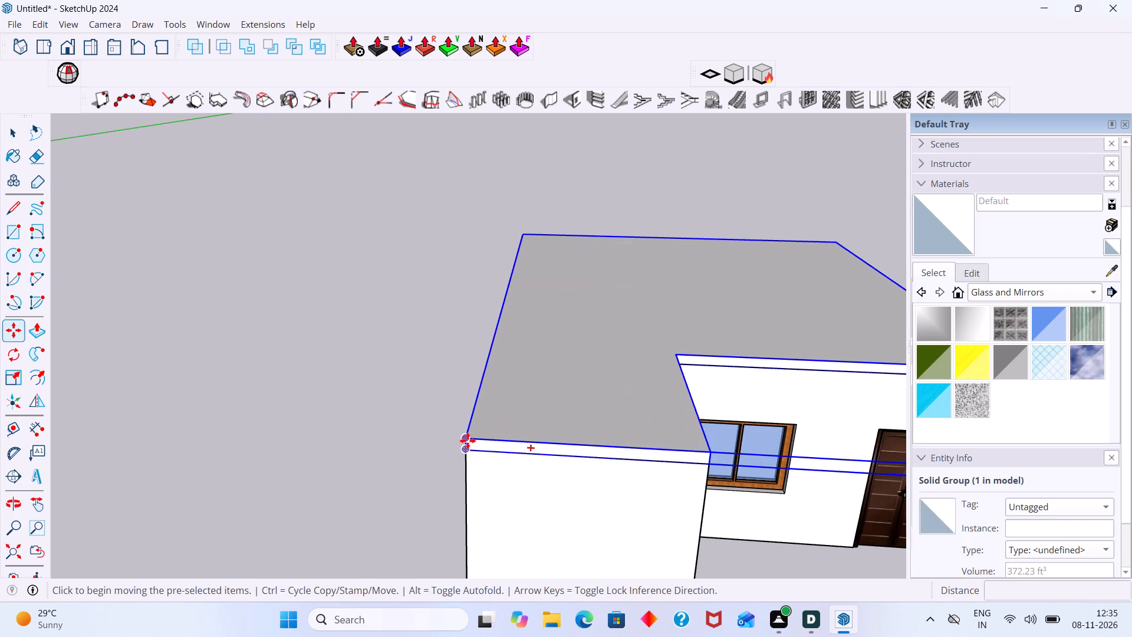
{"action": "left_click", "coordinate": [466, 439]}
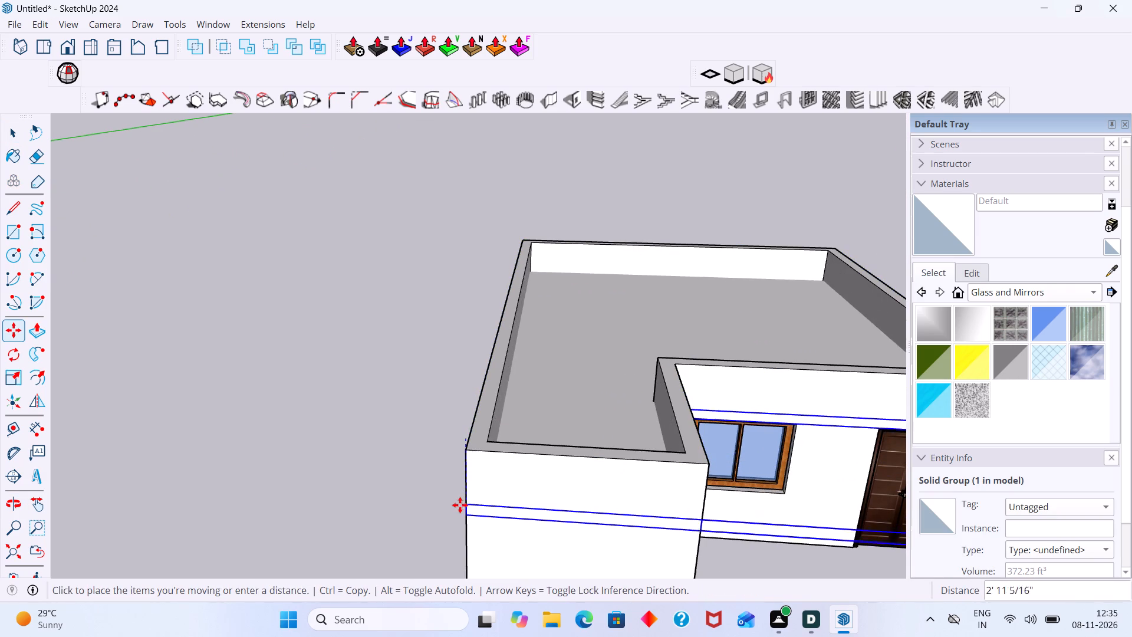
{"action": "scroll", "coordinate": [430, 528], "scroll_direction": "down", "scroll_amount": 6}
{"action": "middle_click_drag", "start_coordinate": [496, 554], "coordinate": [510, 402], "text": "shift"}
{"action": "scroll", "coordinate": [496, 481], "scroll_direction": "up", "scroll_amount": 4}
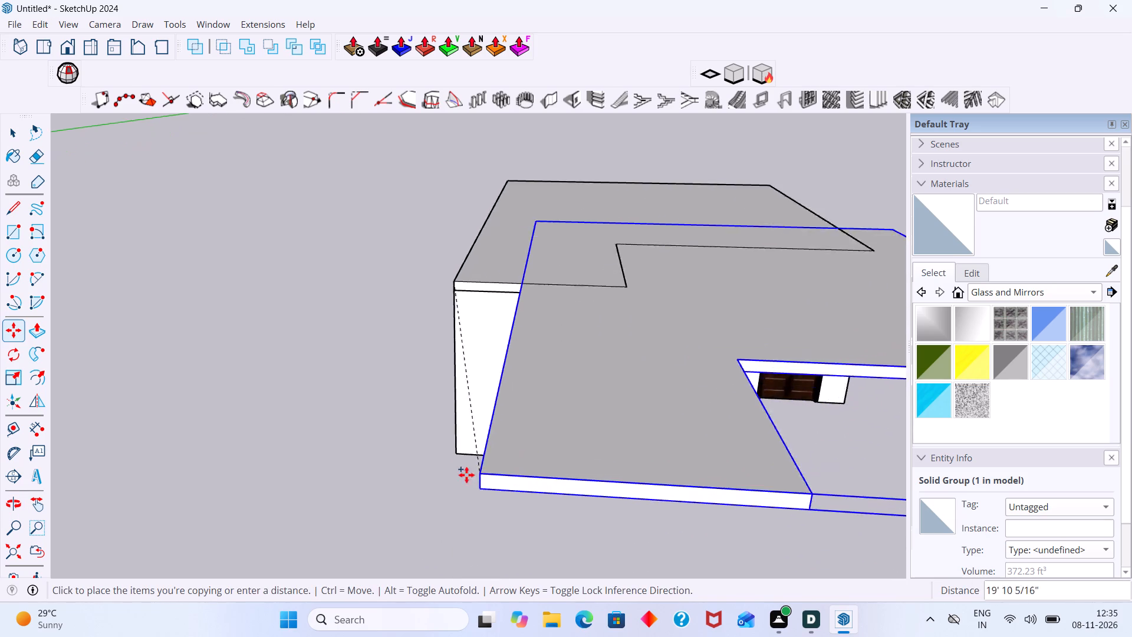
{"action": "scroll", "coordinate": [466, 475], "scroll_direction": "up", "scroll_amount": 3}
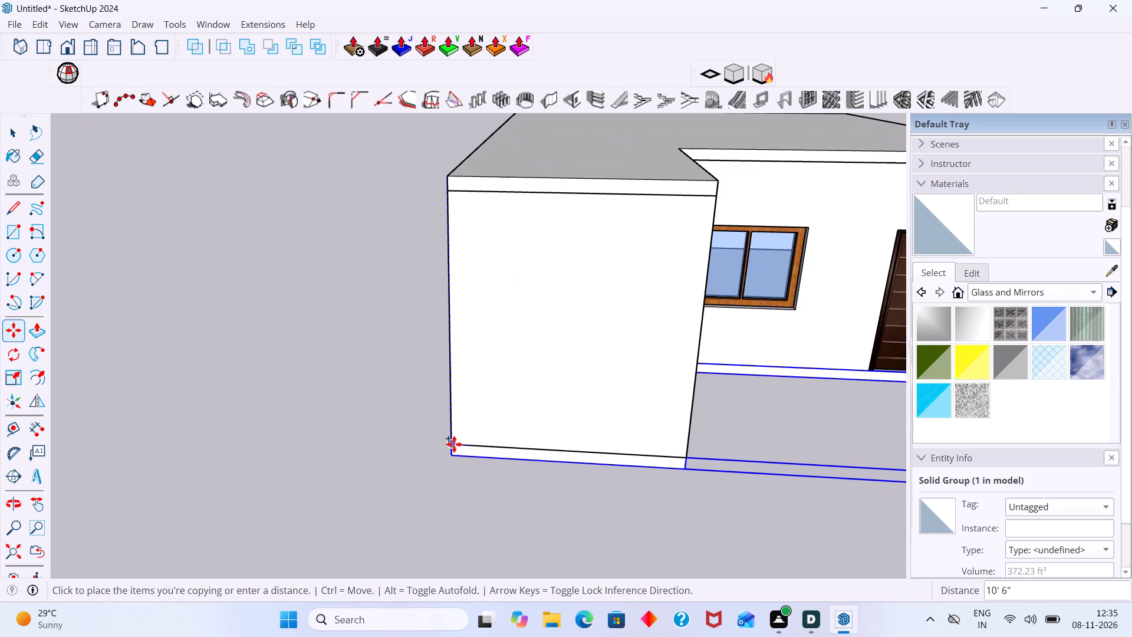
{"action": "left_click", "coordinate": [454, 445]}
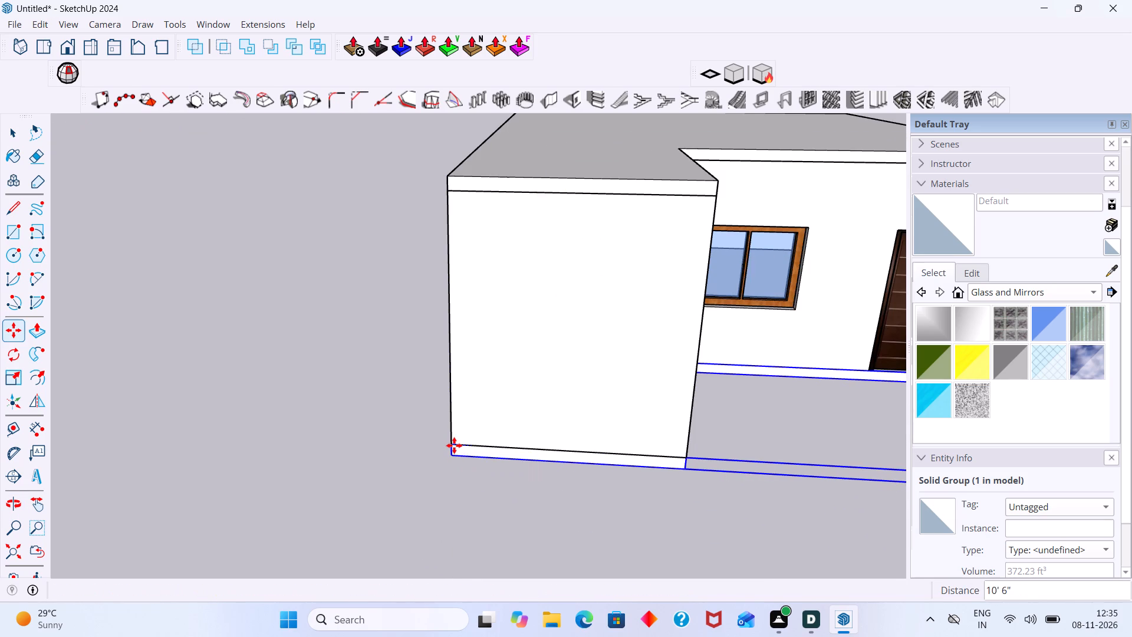
{"action": "key", "text": "space"}
{"action": "left_click", "coordinate": [395, 451]}
{"action": "scroll", "coordinate": [430, 445], "scroll_direction": "down", "scroll_amount": 4}
{"action": "scroll", "coordinate": [482, 460], "scroll_direction": "down", "scroll_amount": 4}
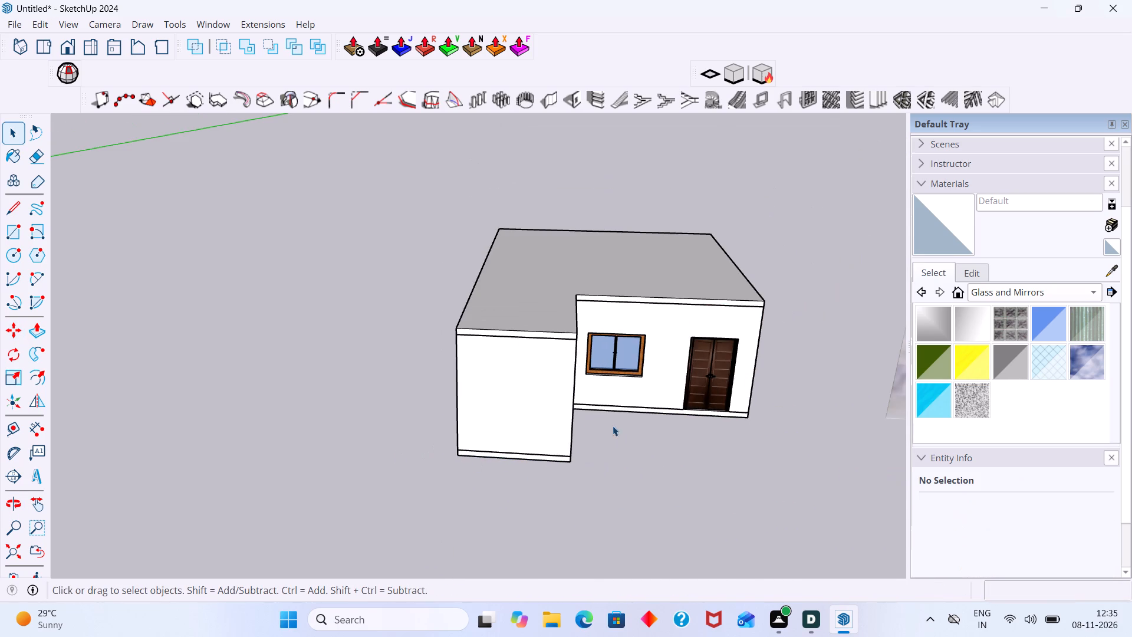
Examine the house from the front corner, checking the base slab and the top of the walls.
{"action": "middle_click_drag", "start_coordinate": [634, 403], "coordinate": [537, 419]}
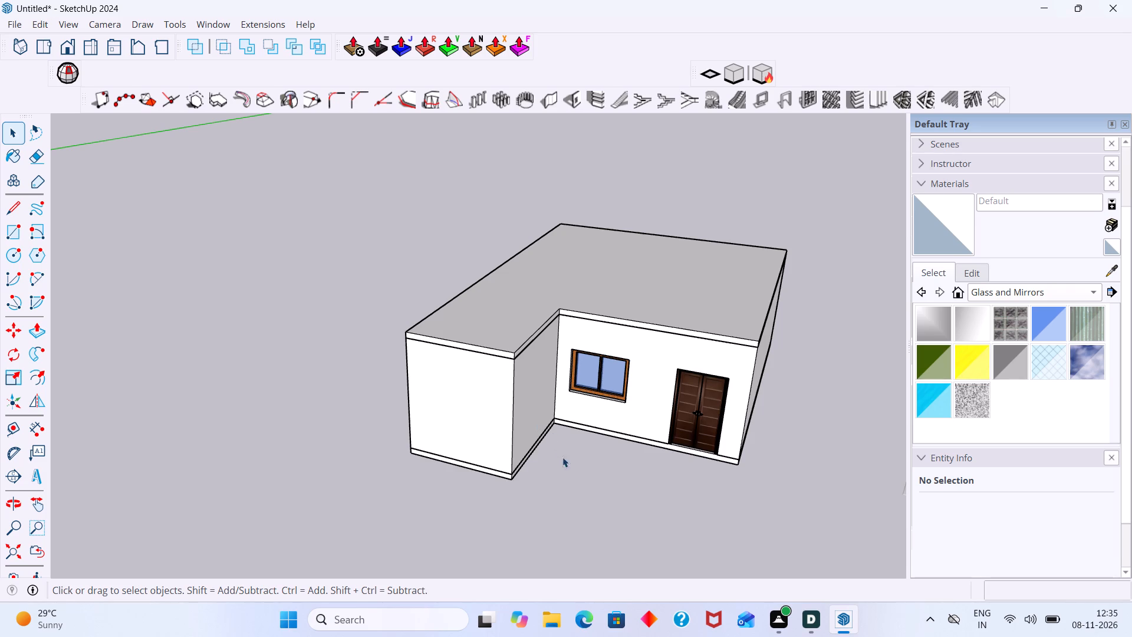
{"action": "scroll", "coordinate": [577, 487], "scroll_direction": "down", "scroll_amount": 2}
{"action": "middle_click_drag", "start_coordinate": [580, 493], "coordinate": [565, 421]}
{"action": "scroll", "coordinate": [557, 426], "scroll_direction": "up", "scroll_amount": 2}
{"action": "middle_click_drag", "start_coordinate": [567, 436], "coordinate": [571, 373]}
{"action": "scroll", "coordinate": [578, 430], "scroll_direction": "up", "scroll_amount": 2}
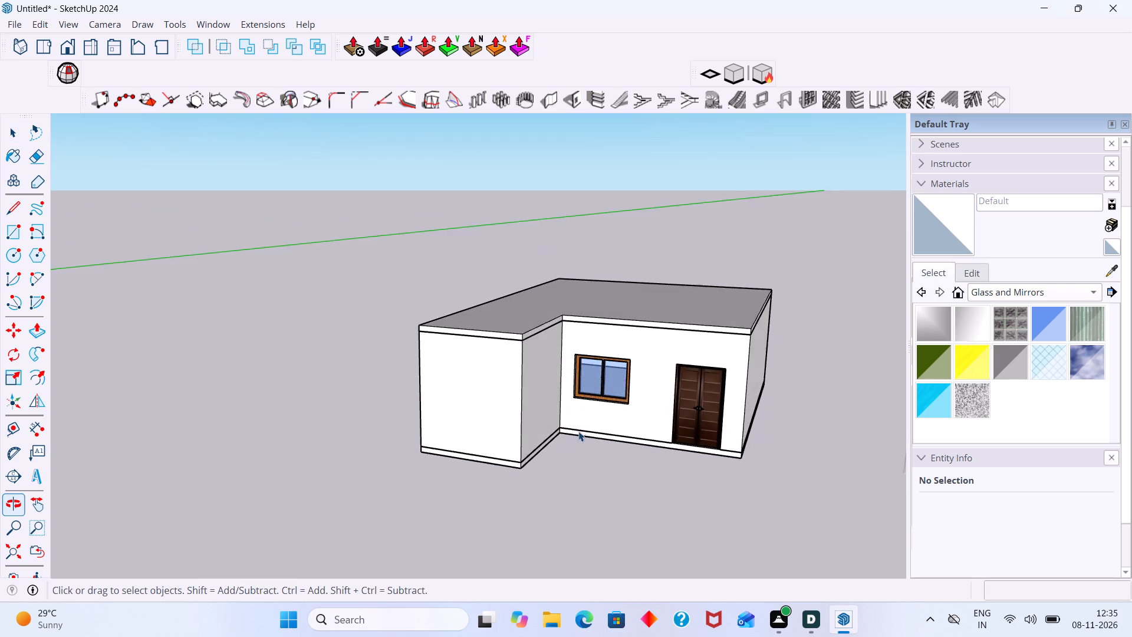
{"action": "scroll", "coordinate": [578, 431], "scroll_direction": "up", "scroll_amount": 6}
{"action": "left_click", "coordinate": [584, 431]}
{"action": "scroll", "coordinate": [581, 431], "scroll_direction": "down", "scroll_amount": 6}
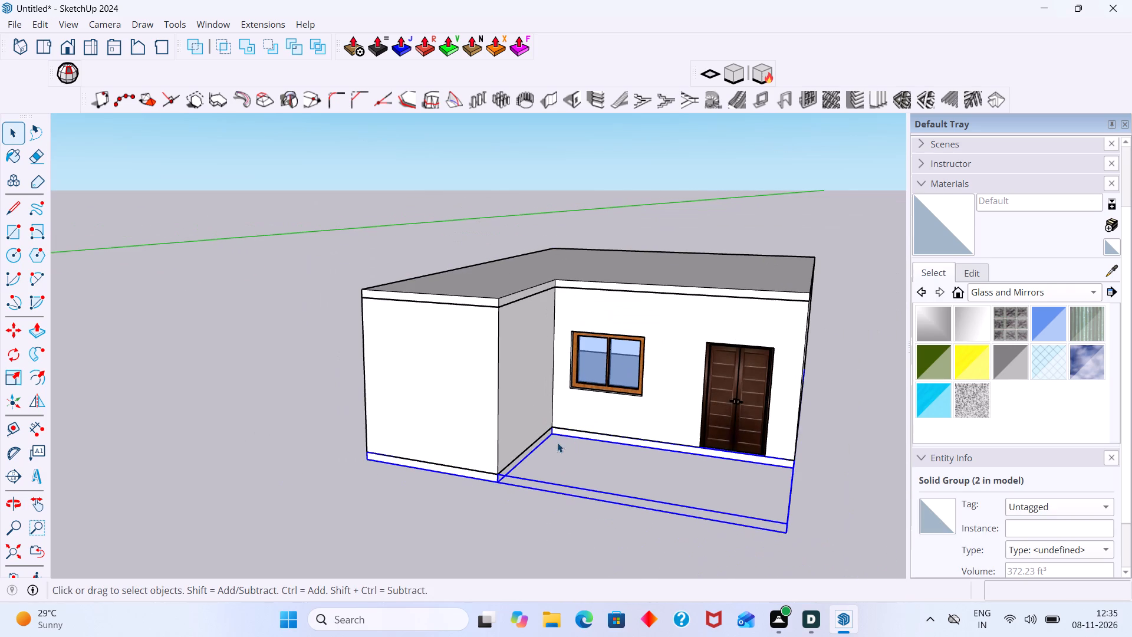
{"action": "left_click", "coordinate": [829, 278]}
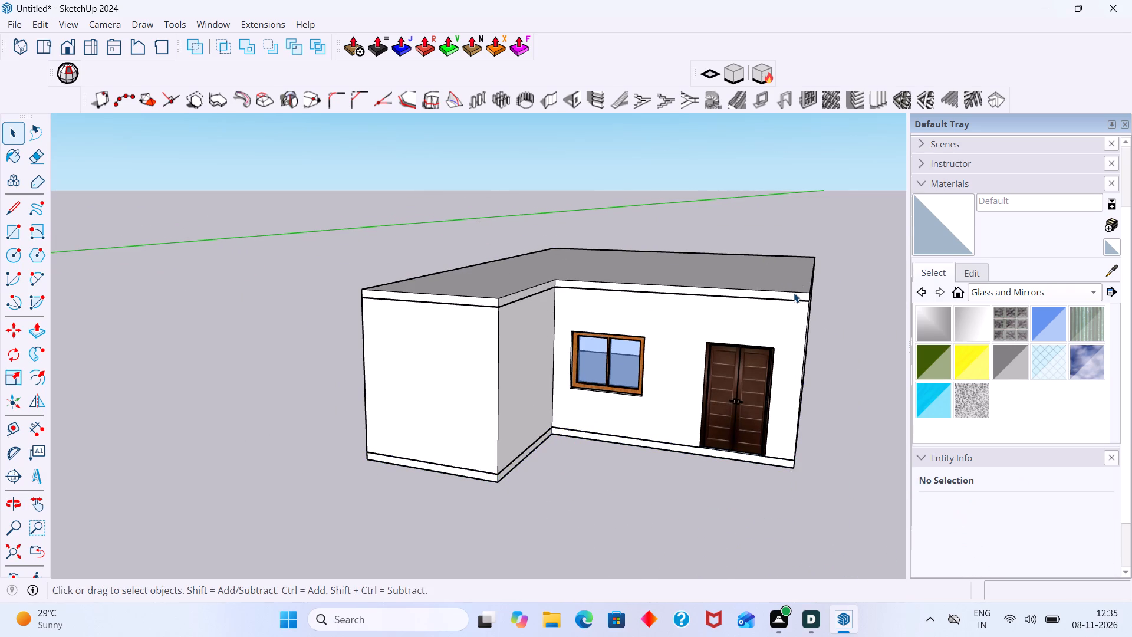
{"action": "left_click", "coordinate": [794, 293]}
{"action": "left_click", "coordinate": [844, 317]}
Copy the wall group with its door and window opening up 10' 6" onto the roof slab as an upper storey.
{"action": "scroll", "coordinate": [802, 318], "scroll_direction": "down", "scroll_amount": 5}
{"action": "middle_click_drag", "start_coordinate": [814, 360], "coordinate": [613, 326], "text": "shift"}
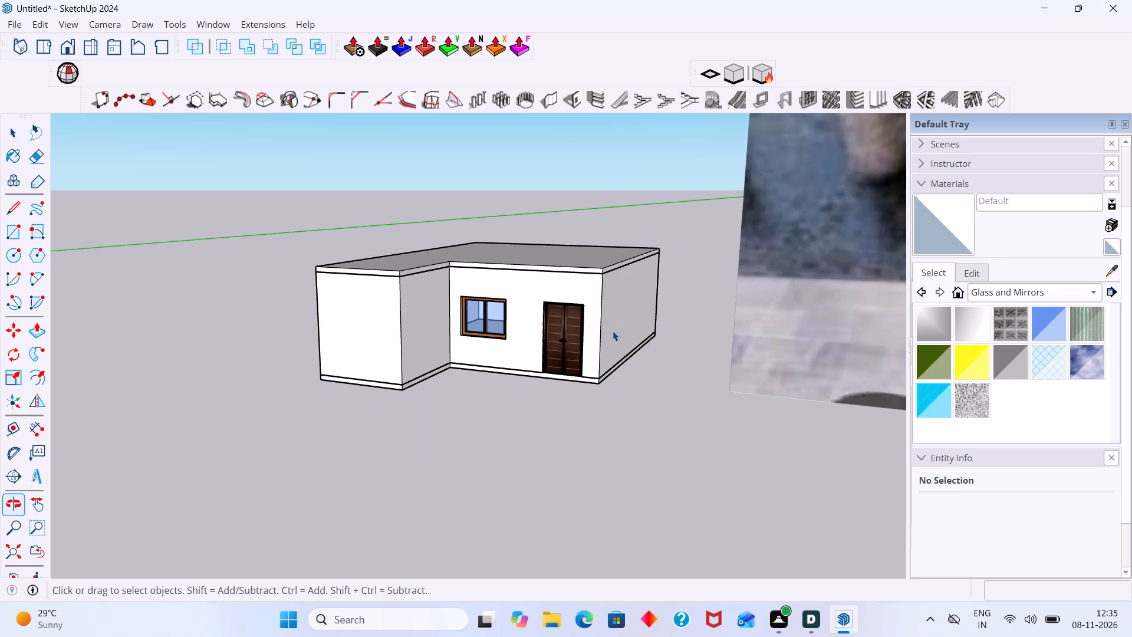
{"action": "middle_click_drag", "start_coordinate": [619, 347], "coordinate": [654, 418]}
{"action": "scroll", "coordinate": [603, 363], "scroll_direction": "up", "scroll_amount": 3}
{"action": "left_click", "coordinate": [574, 297]}
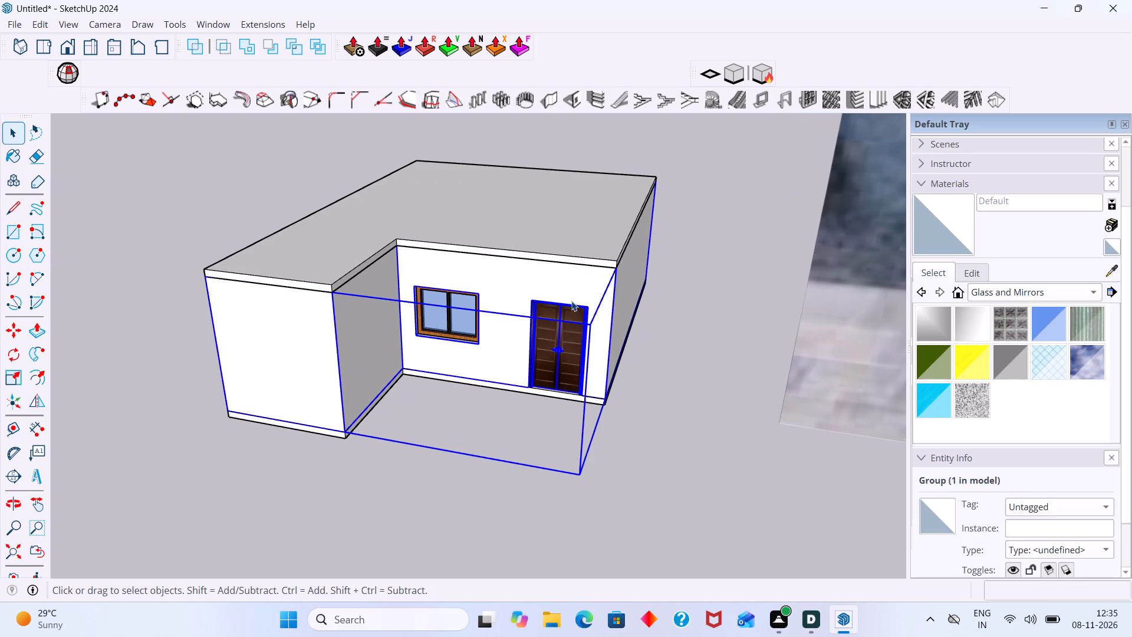
{"action": "key", "text": "m"}
{"action": "scroll", "coordinate": [242, 444], "scroll_direction": "up", "scroll_amount": 4}
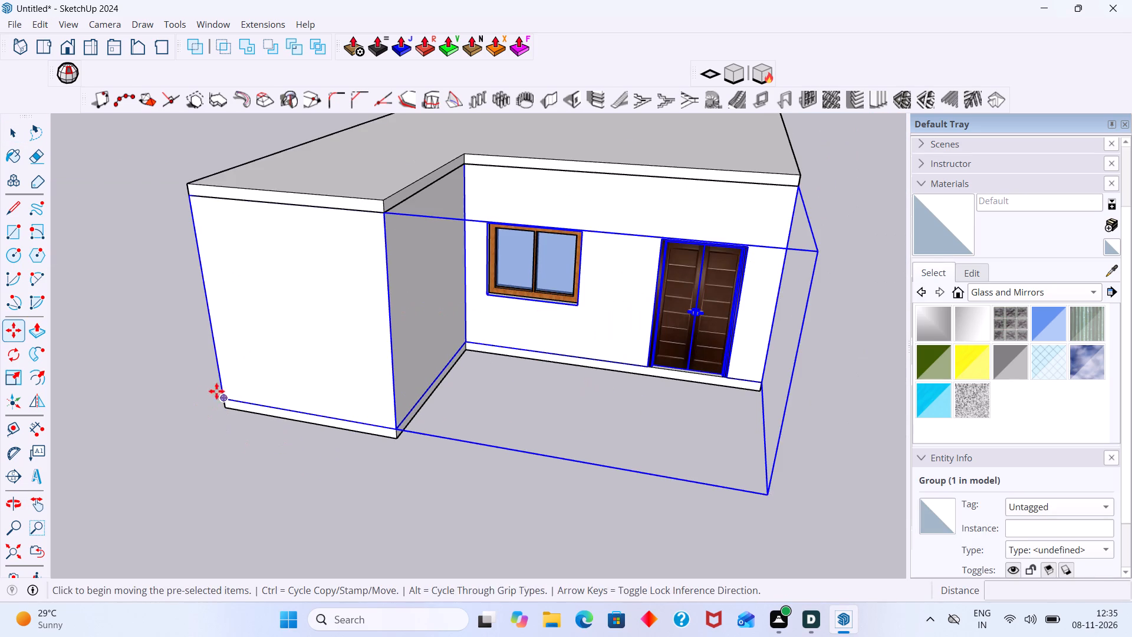
{"action": "left_click", "coordinate": [223, 399]}
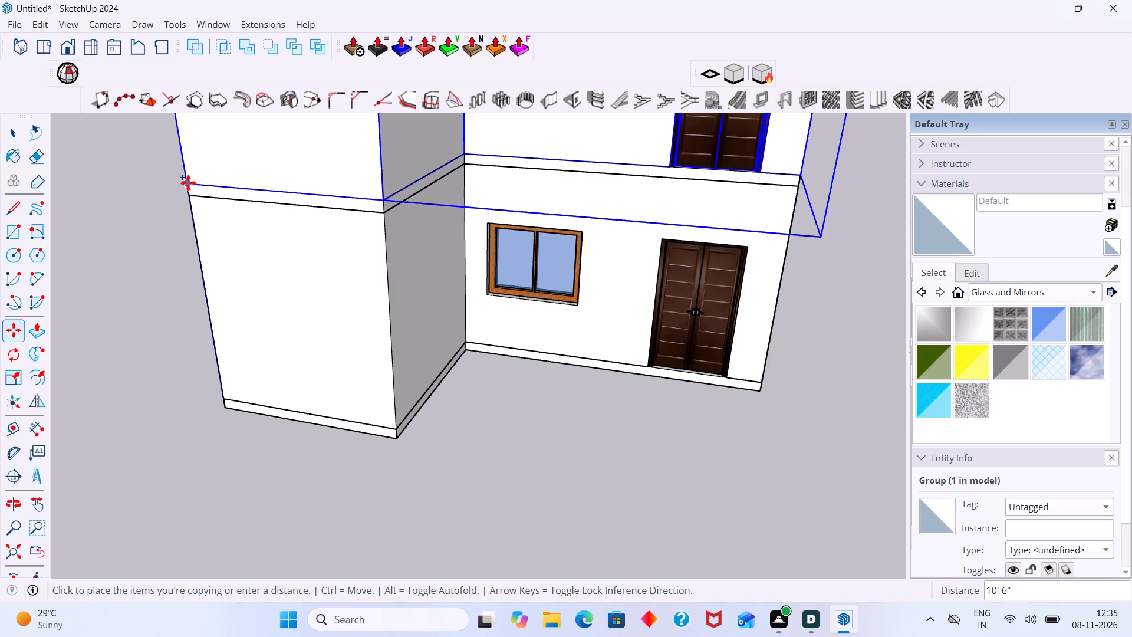
{"action": "left_click", "coordinate": [188, 182]}
{"action": "key", "text": "space"}
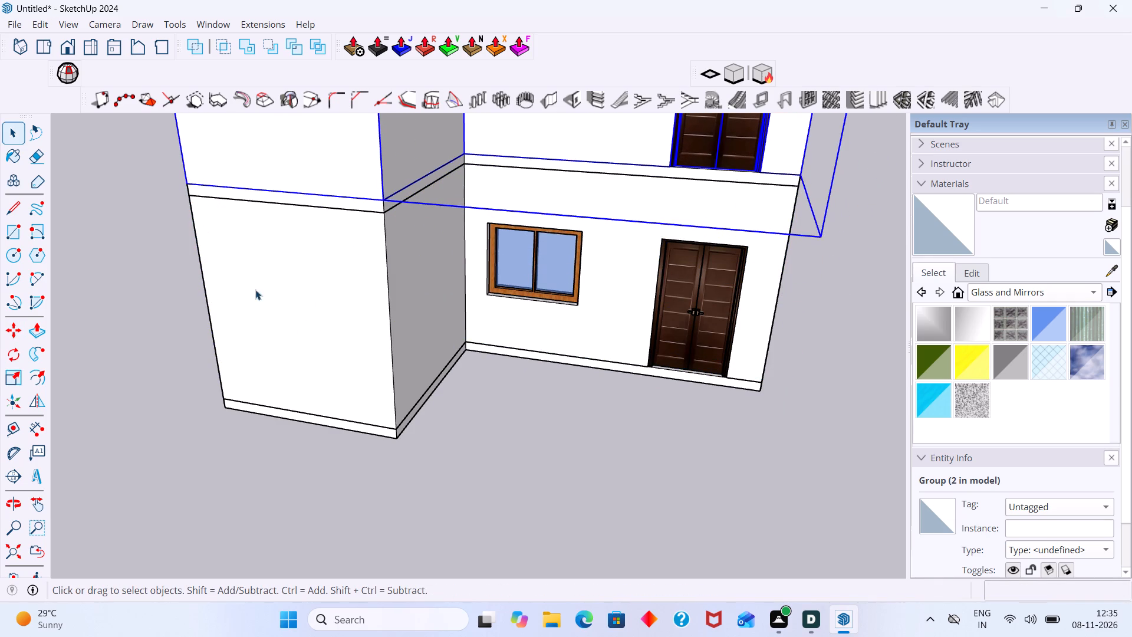
{"action": "scroll", "coordinate": [280, 340], "scroll_direction": "down", "scroll_amount": 8}
{"action": "left_click", "coordinate": [397, 442]}
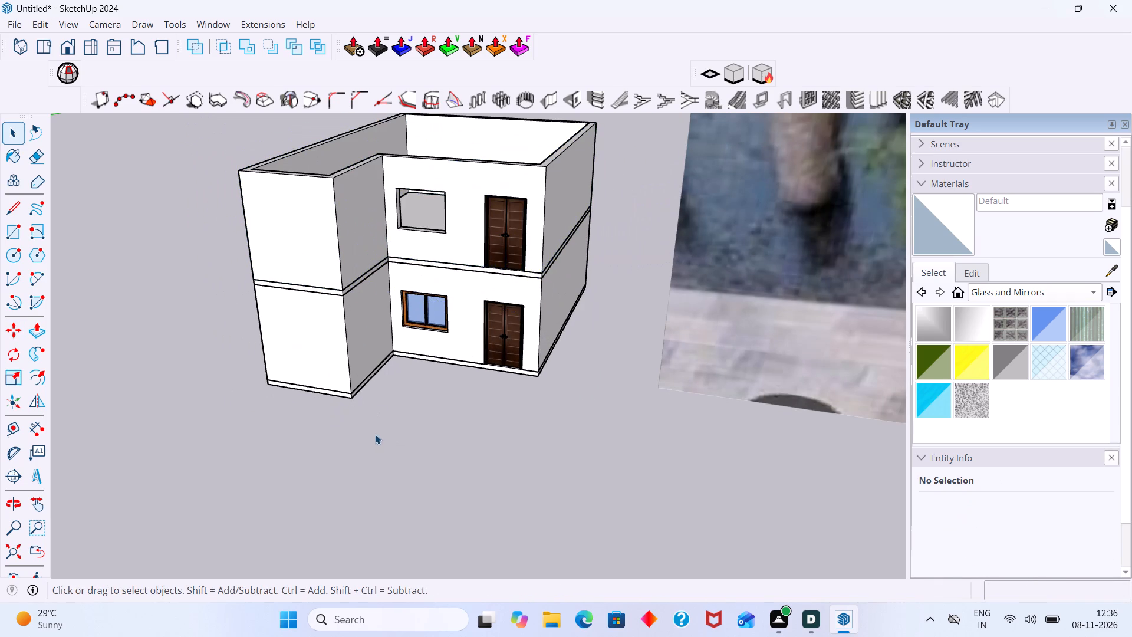
Inside the slab group between the storeys, extrude the front face above the door about 9' 9 5/8", flush with the projecting wing's front.
{"action": "middle_click_drag", "start_coordinate": [370, 436], "coordinate": [370, 523], "text": "shift"}
{"action": "middle_click_drag", "start_coordinate": [415, 347], "coordinate": [491, 403]}
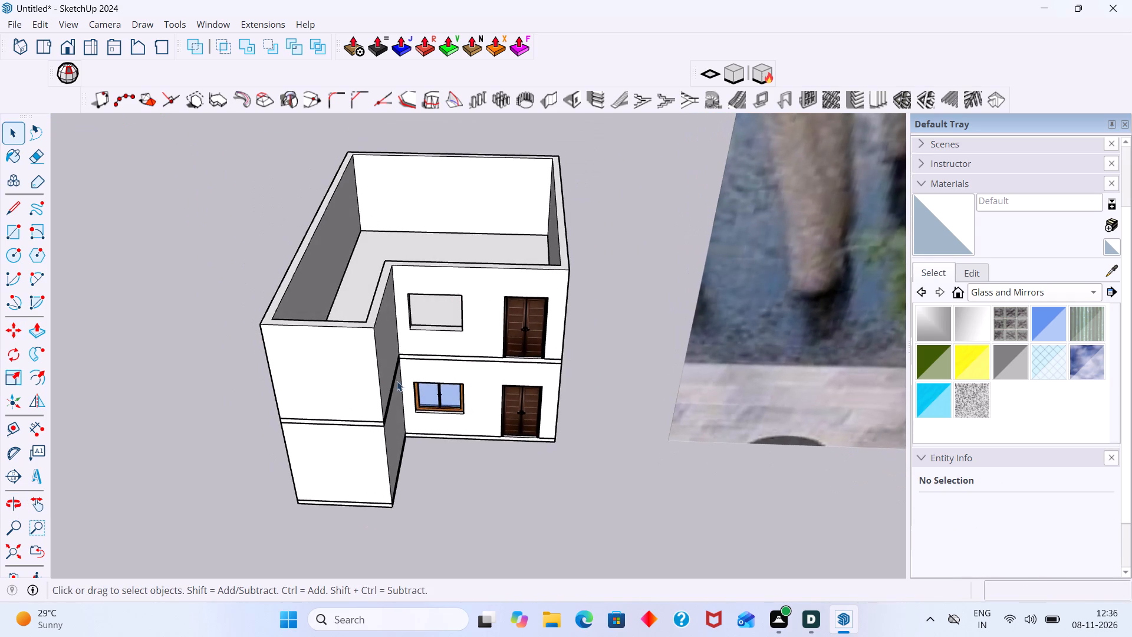
{"action": "scroll", "coordinate": [396, 380], "scroll_direction": "up", "scroll_amount": 4}
{"action": "scroll", "coordinate": [363, 421], "scroll_direction": "down", "scroll_amount": 4}
{"action": "scroll", "coordinate": [525, 365], "scroll_direction": "up", "scroll_amount": 3}
{"action": "middle_click", "coordinate": [525, 365]}
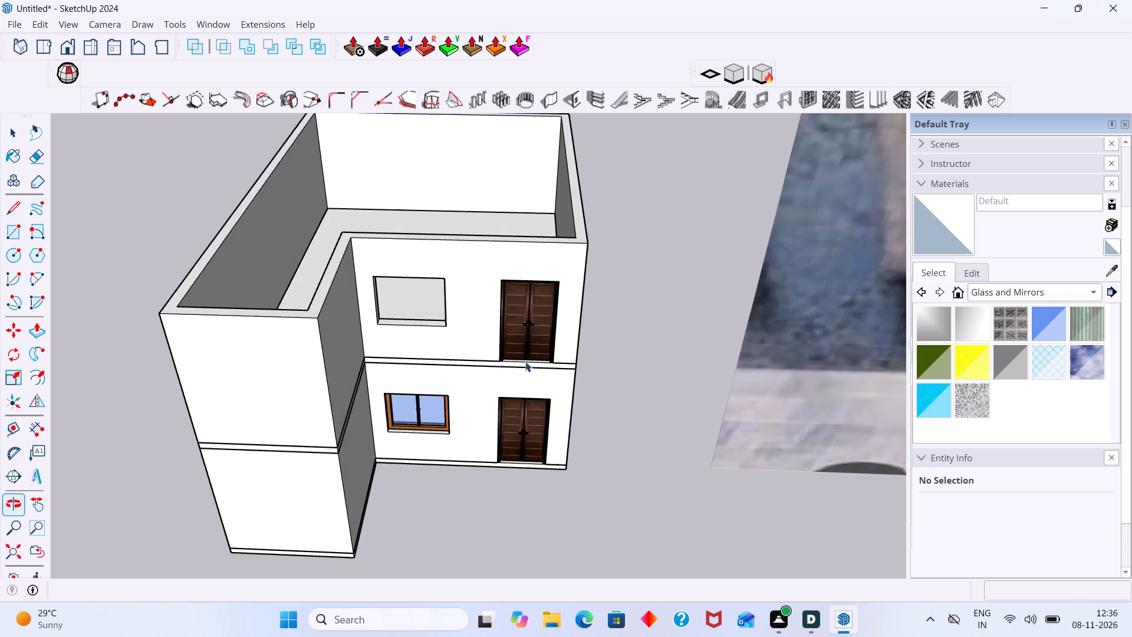
{"action": "scroll", "coordinate": [525, 362], "scroll_direction": "up", "scroll_amount": 7}
{"action": "middle_click_drag", "start_coordinate": [526, 361], "coordinate": [462, 313]}
{"action": "scroll", "coordinate": [497, 356], "scroll_direction": "up", "scroll_amount": 6}
{"action": "left_click", "coordinate": [501, 354]}
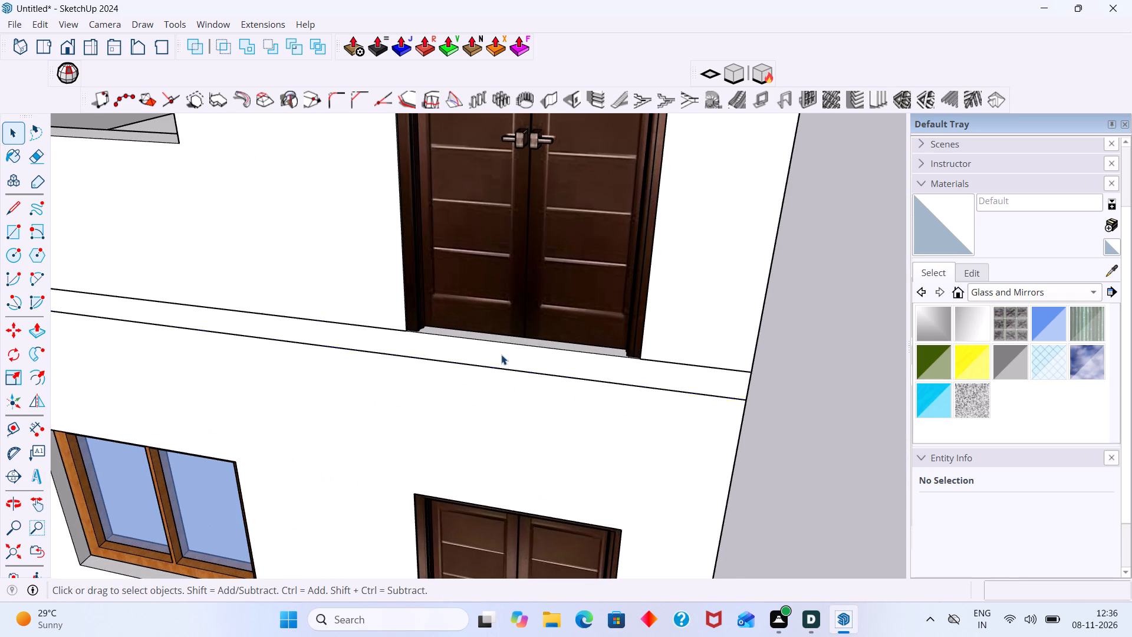
{"action": "scroll", "coordinate": [501, 359], "scroll_direction": "up", "scroll_amount": 1}
{"action": "double_click", "coordinate": [501, 359]}
{"action": "scroll", "coordinate": [501, 358], "scroll_direction": "up", "scroll_amount": 1}
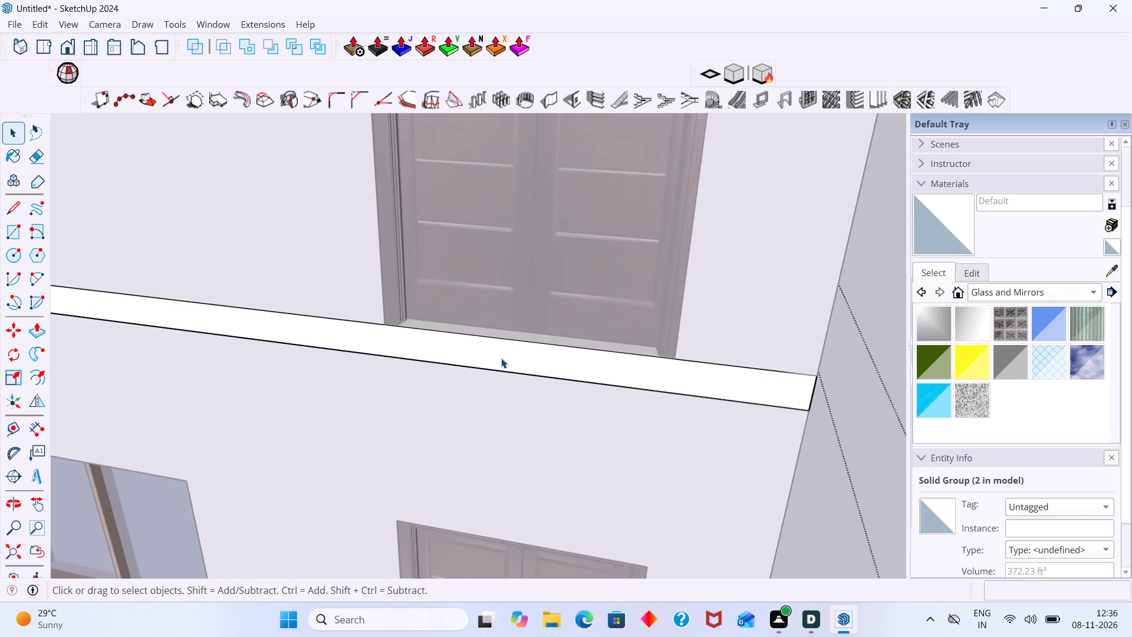
{"action": "left_click", "coordinate": [501, 357]}
{"action": "key", "text": "p"}
{"action": "left_click", "coordinate": [501, 357]}
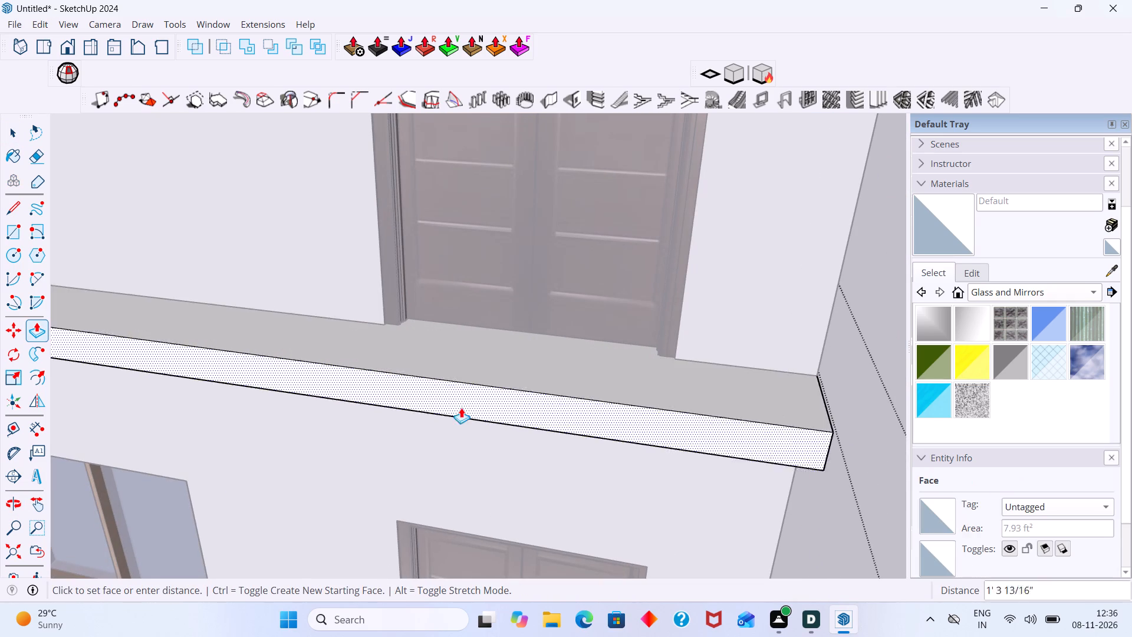
{"action": "scroll", "coordinate": [455, 417], "scroll_direction": "down", "scroll_amount": 12}
{"action": "scroll", "coordinate": [180, 456], "scroll_direction": "down", "scroll_amount": 5}
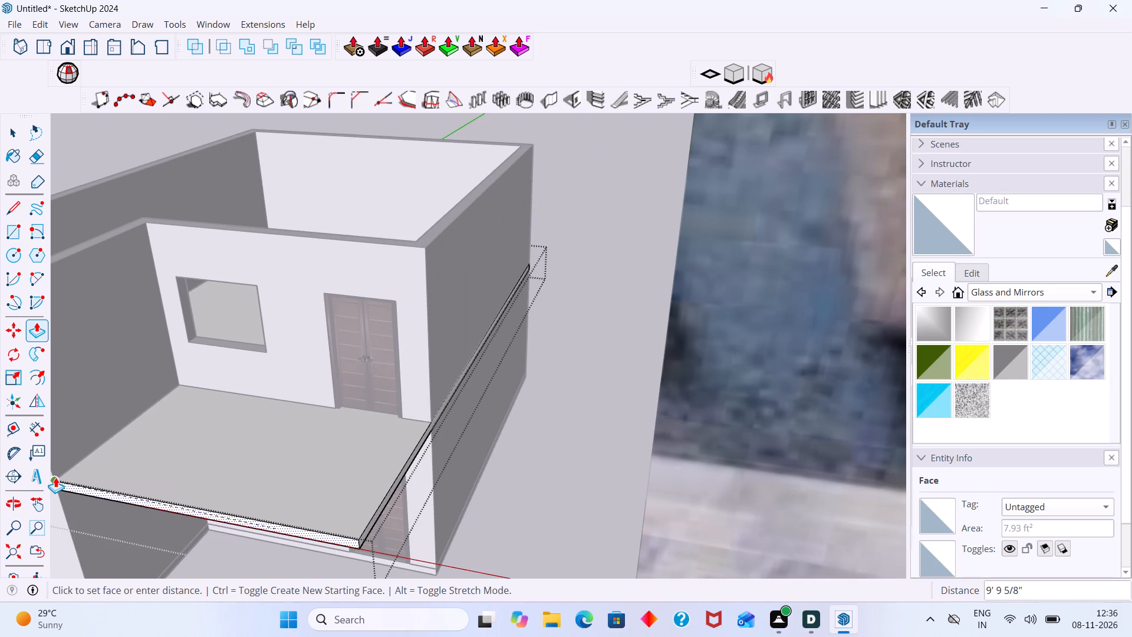
{"action": "scroll", "coordinate": [55, 477], "scroll_direction": "up", "scroll_amount": 1}
{"action": "left_click", "coordinate": [55, 477]}
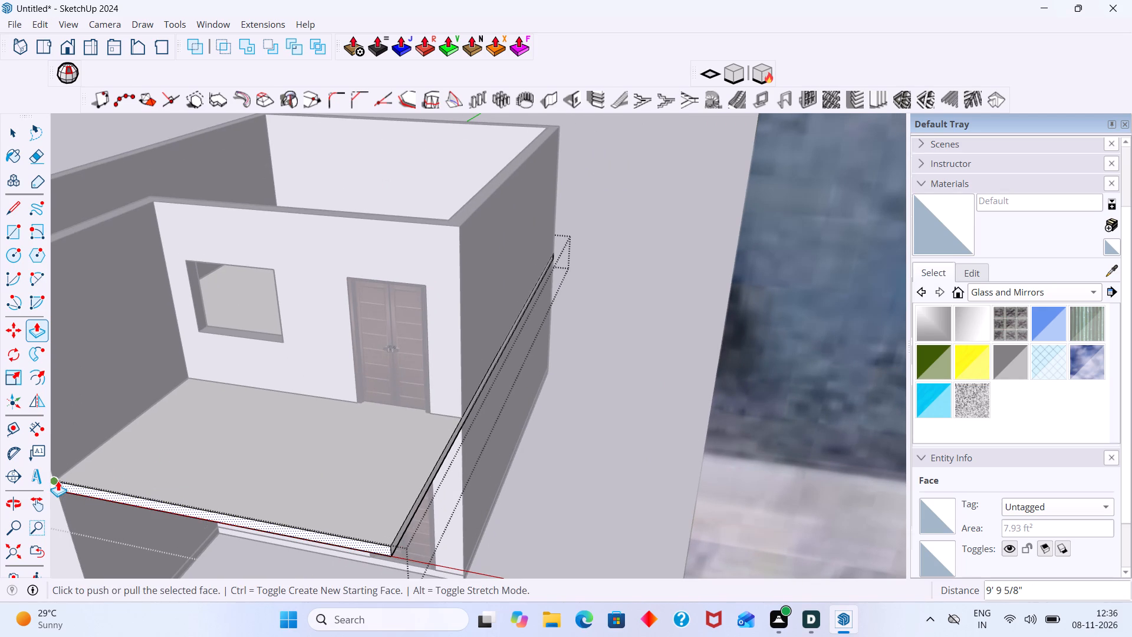
{"action": "key", "text": "space"}
{"action": "scroll", "coordinate": [138, 495], "scroll_direction": "down", "scroll_amount": 5}
{"action": "left_click", "coordinate": [481, 212]}
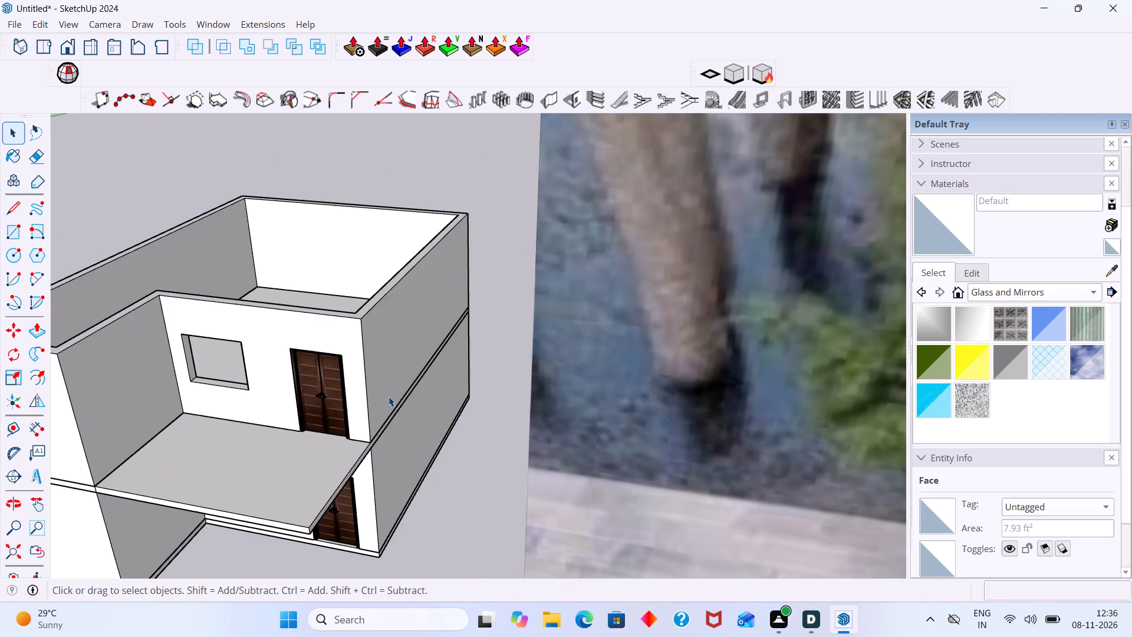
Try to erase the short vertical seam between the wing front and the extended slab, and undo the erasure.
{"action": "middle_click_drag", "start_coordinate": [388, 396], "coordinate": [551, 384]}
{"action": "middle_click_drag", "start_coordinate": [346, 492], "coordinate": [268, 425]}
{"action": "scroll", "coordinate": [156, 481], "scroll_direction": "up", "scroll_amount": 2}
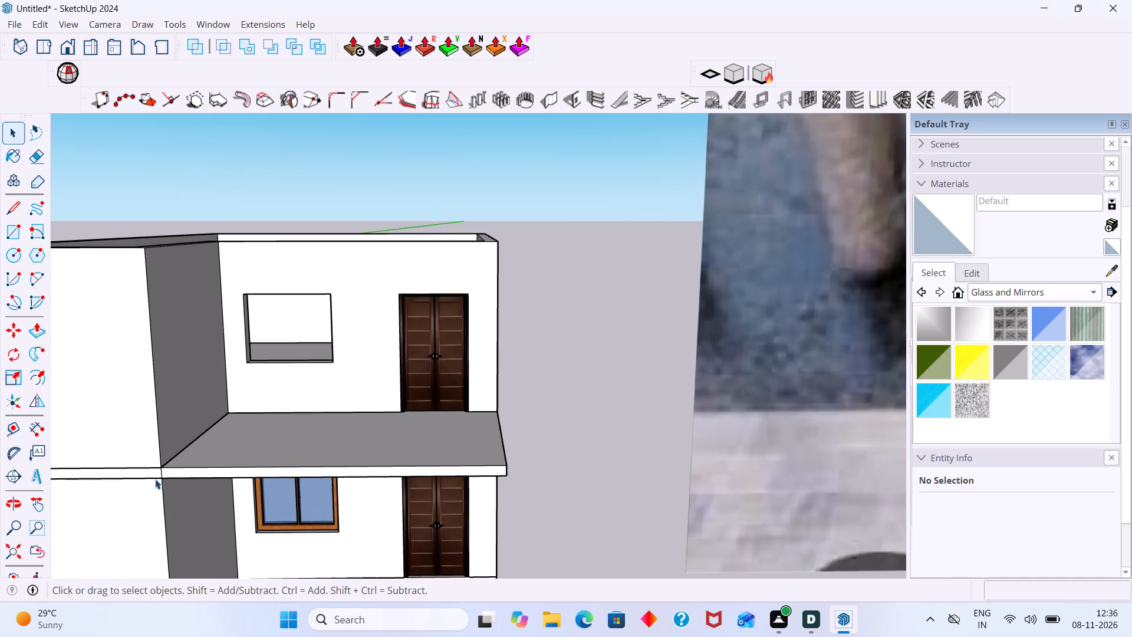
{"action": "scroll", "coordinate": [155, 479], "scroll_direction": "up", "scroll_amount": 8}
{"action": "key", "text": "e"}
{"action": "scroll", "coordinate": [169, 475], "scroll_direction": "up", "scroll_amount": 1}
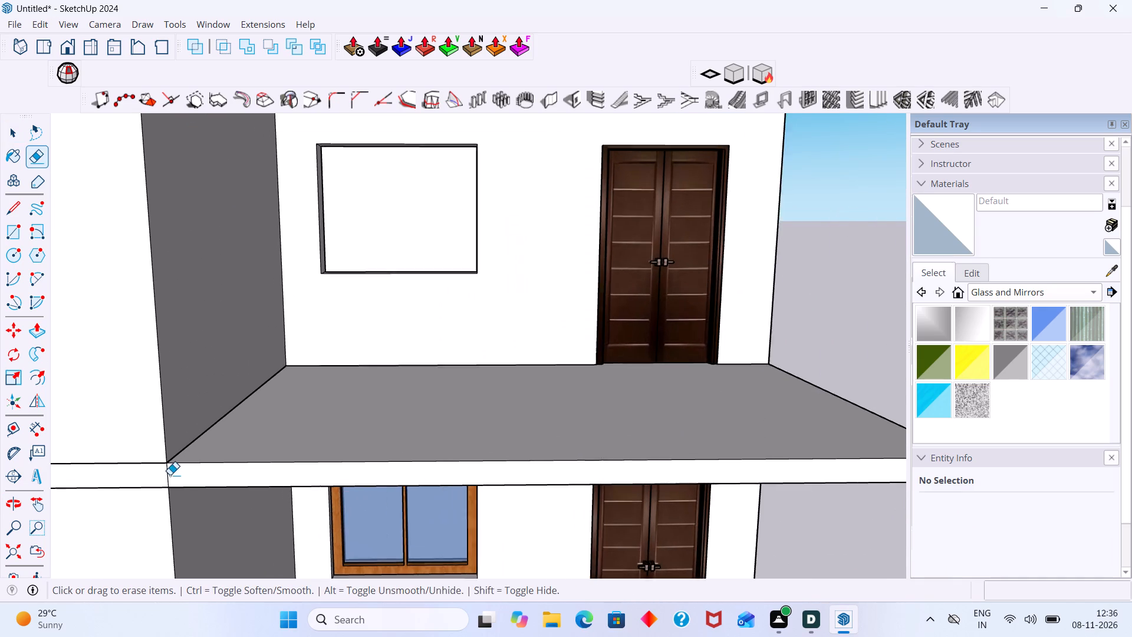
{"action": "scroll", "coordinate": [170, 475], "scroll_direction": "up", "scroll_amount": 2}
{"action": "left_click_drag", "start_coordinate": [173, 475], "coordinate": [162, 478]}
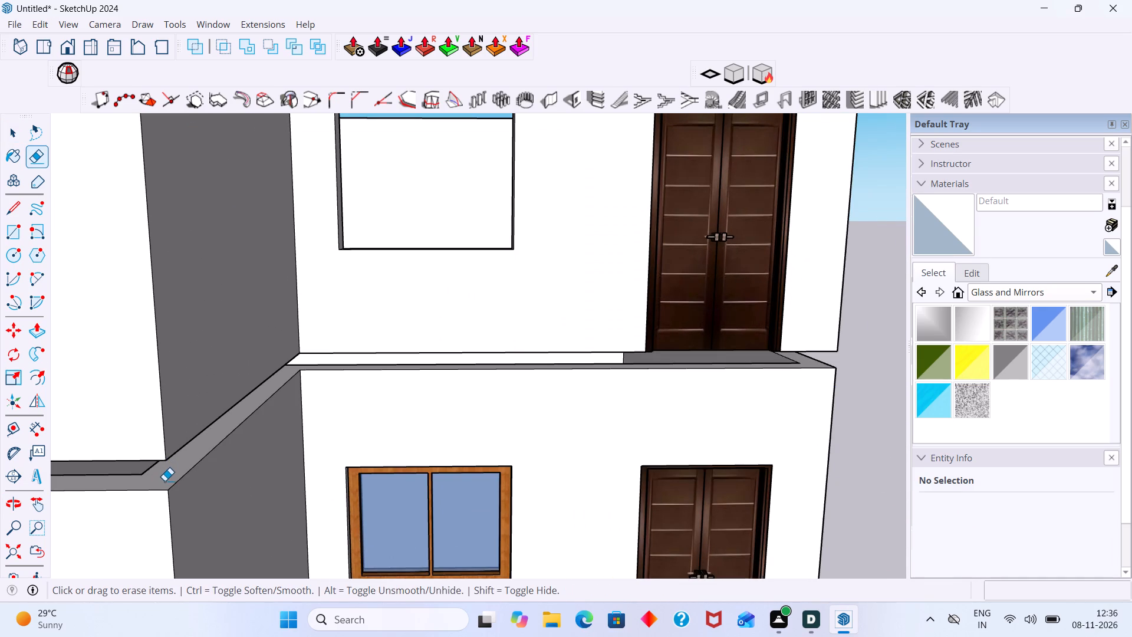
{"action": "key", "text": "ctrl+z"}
Inside the slab group between the storeys, delete the short vertical seam edge where the wing front meets the extended slab.
{"action": "key", "text": "space"}
{"action": "double_click", "coordinate": [196, 478]}
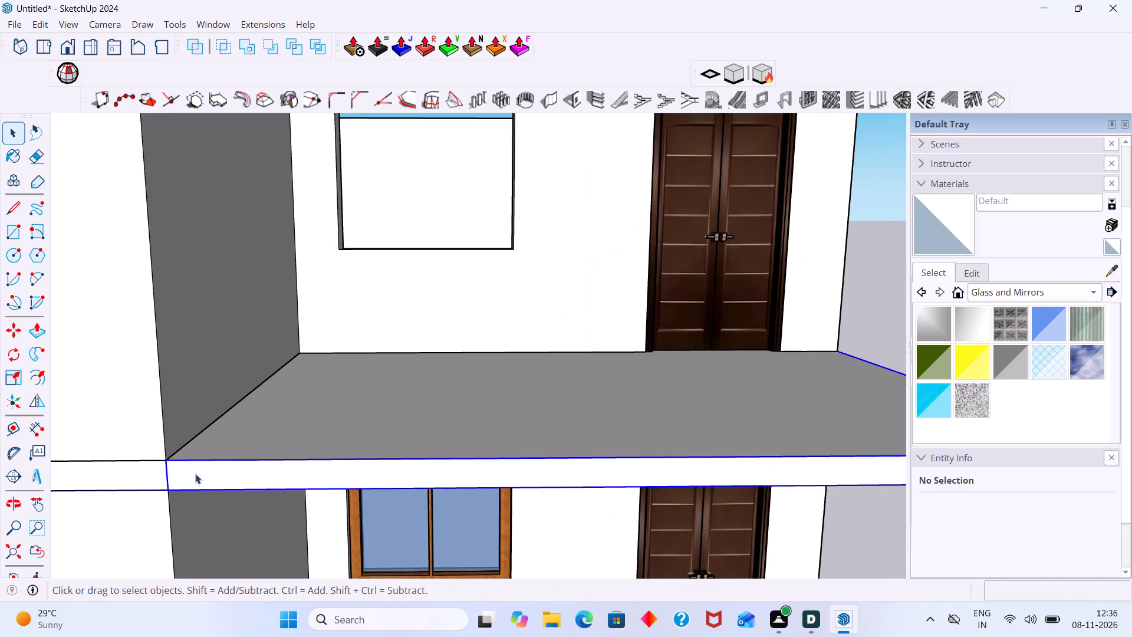
{"action": "scroll", "coordinate": [173, 473], "scroll_direction": "up", "scroll_amount": 2}
{"action": "double_click", "coordinate": [172, 471]}
{"action": "left_click", "coordinate": [164, 472]}
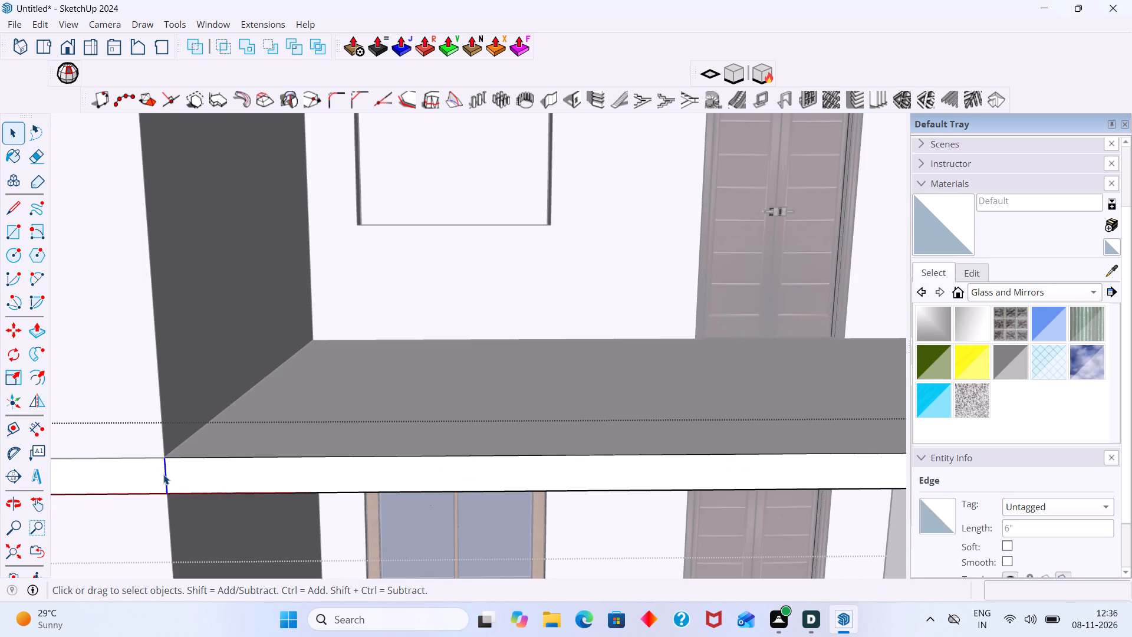
{"action": "key", "text": "Delete"}
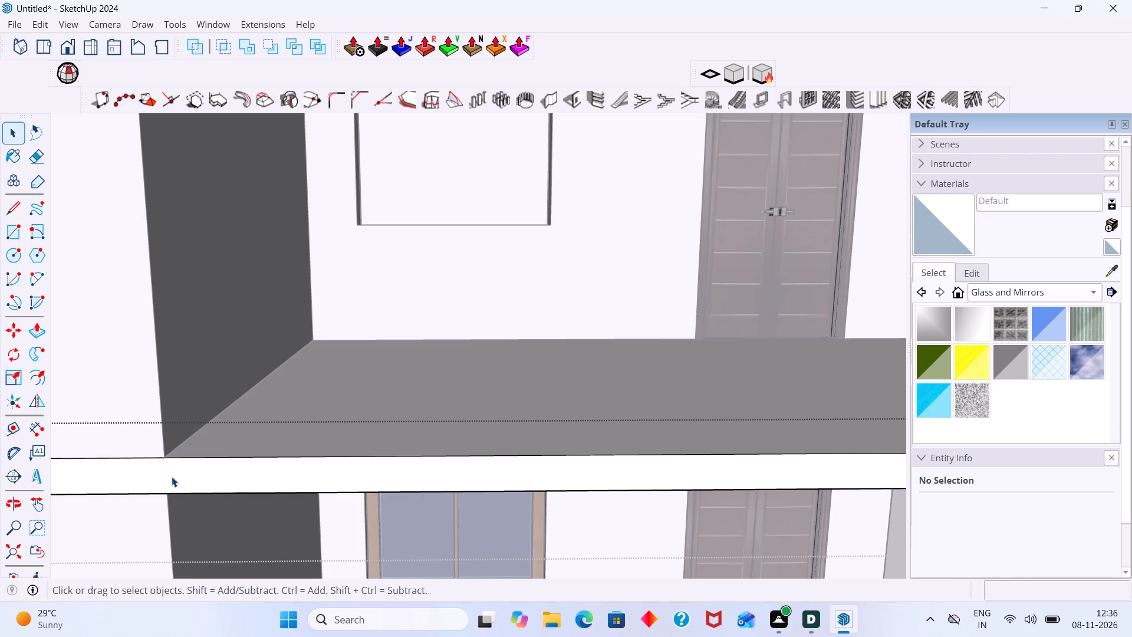
{"action": "scroll", "coordinate": [200, 482], "scroll_direction": "down", "scroll_amount": 12}
{"action": "left_click", "coordinate": [664, 267]}
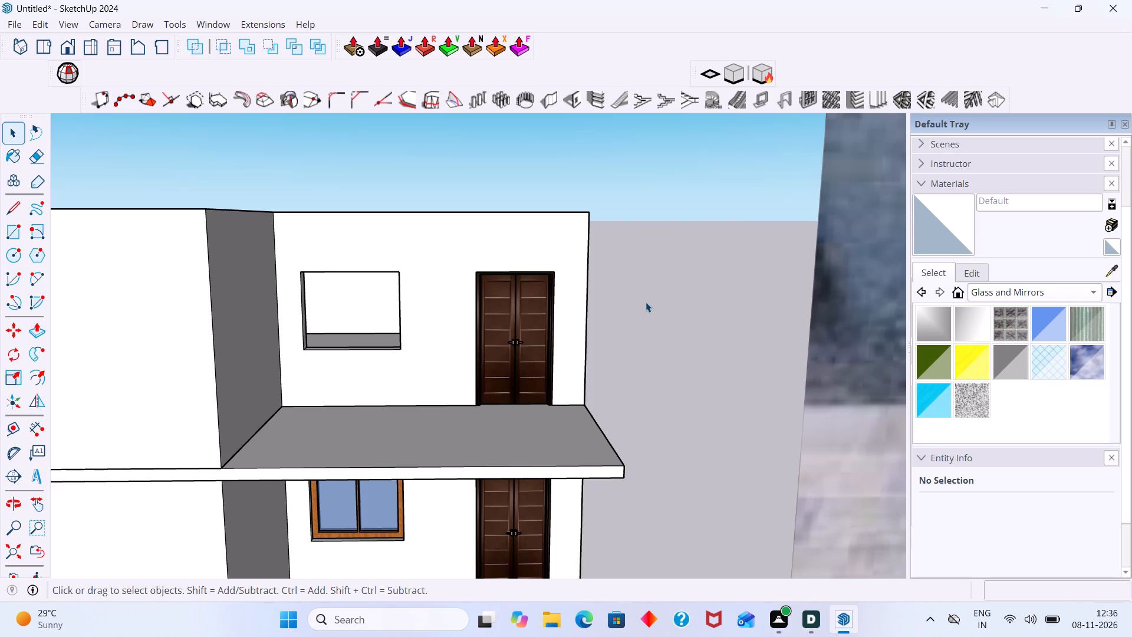
Compare the two-storey model with the reference image, examining the balcony, the upper-floor door and window, and the tall glazed tower.
{"action": "scroll", "coordinate": [646, 433], "scroll_direction": "down", "scroll_amount": 9}
{"action": "scroll", "coordinate": [499, 362], "scroll_direction": "down", "scroll_amount": 8}
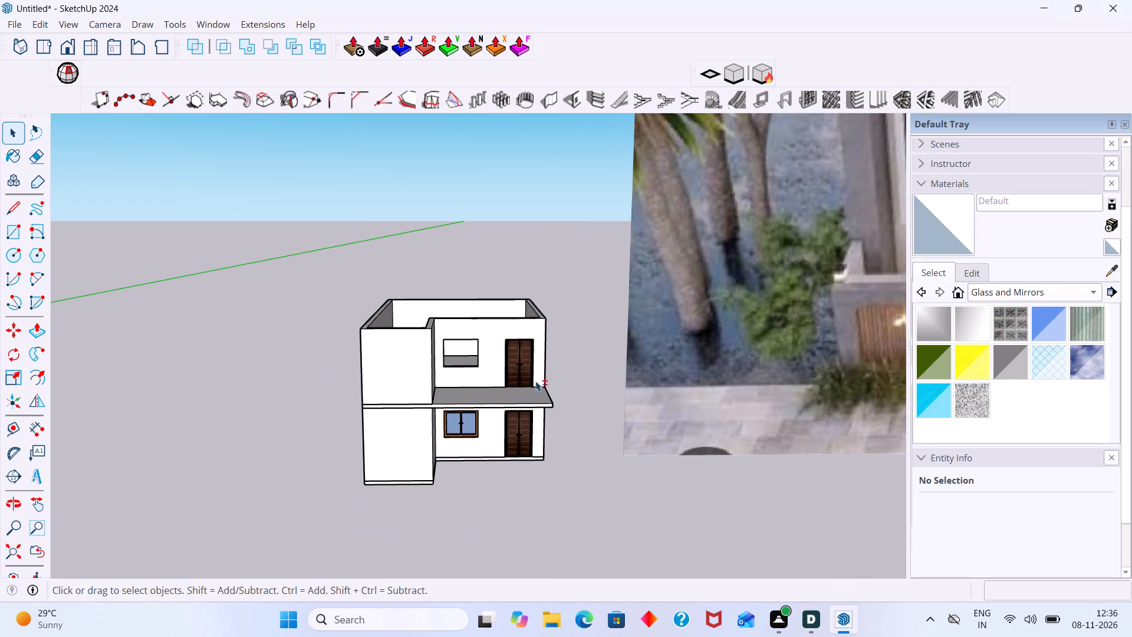
{"action": "middle_click_drag", "start_coordinate": [531, 378], "coordinate": [277, 377], "text": "shift"}
{"action": "scroll", "coordinate": [341, 358], "scroll_direction": "down", "scroll_amount": 7}
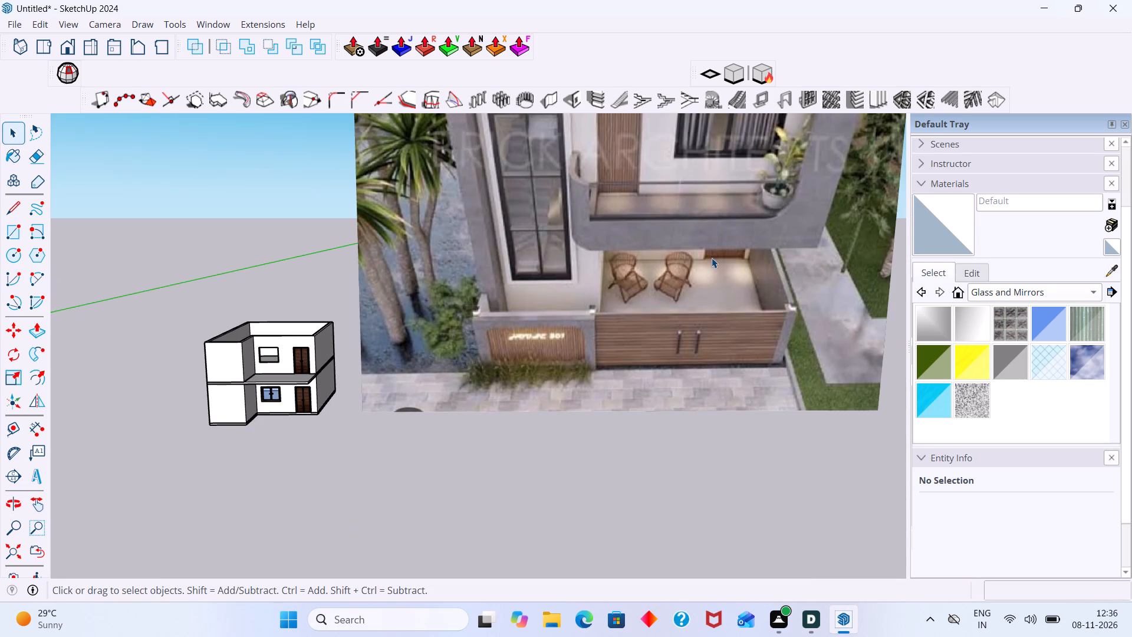
{"action": "middle_click_drag", "start_coordinate": [712, 255], "coordinate": [705, 173]}
{"action": "scroll", "coordinate": [594, 244], "scroll_direction": "up", "scroll_amount": 7}
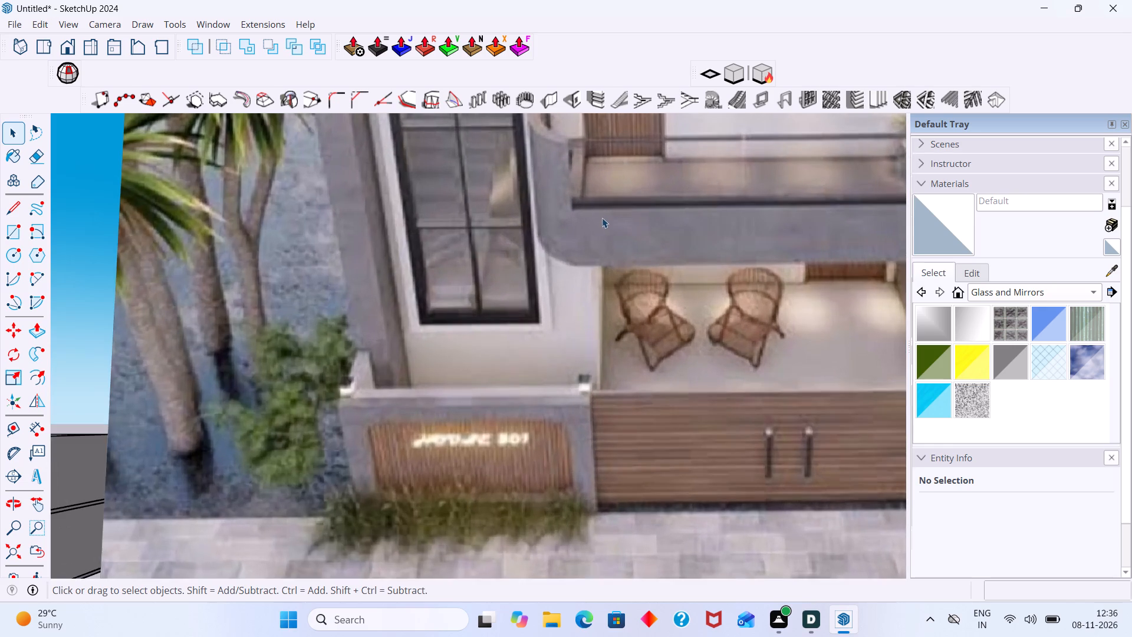
{"action": "scroll", "coordinate": [602, 218], "scroll_direction": "down", "scroll_amount": 2}
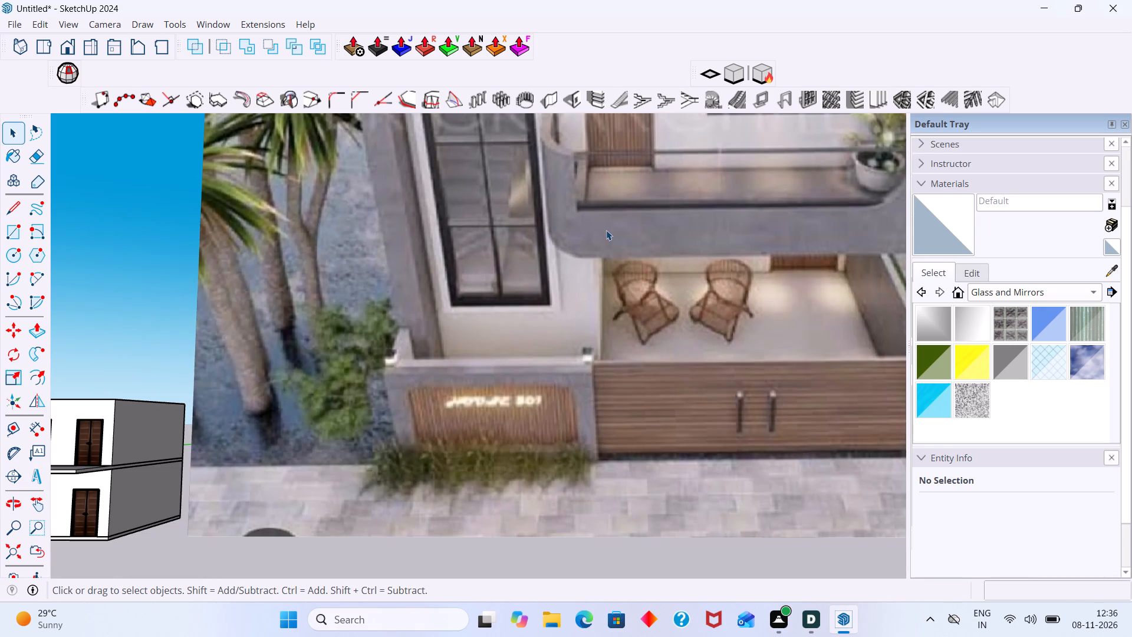
{"action": "scroll", "coordinate": [595, 237], "scroll_direction": "down", "scroll_amount": 4}
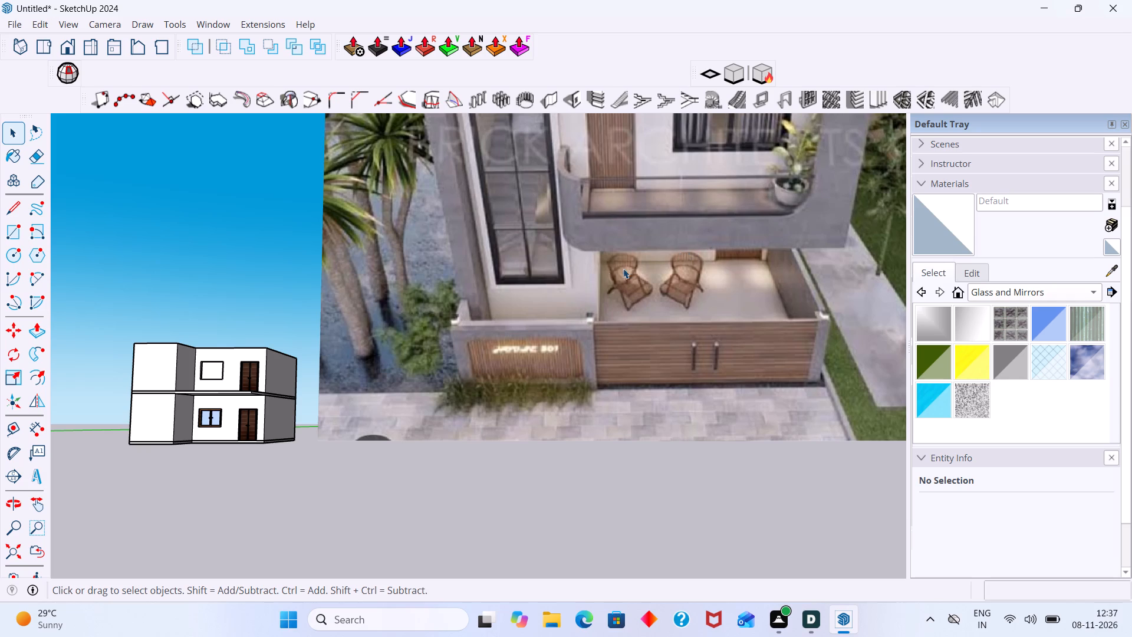
{"action": "scroll", "coordinate": [475, 313], "scroll_direction": "down", "scroll_amount": 2}
{"action": "scroll", "coordinate": [344, 353], "scroll_direction": "up", "scroll_amount": 3}
{"action": "middle_click_drag", "start_coordinate": [309, 379], "coordinate": [331, 484]}
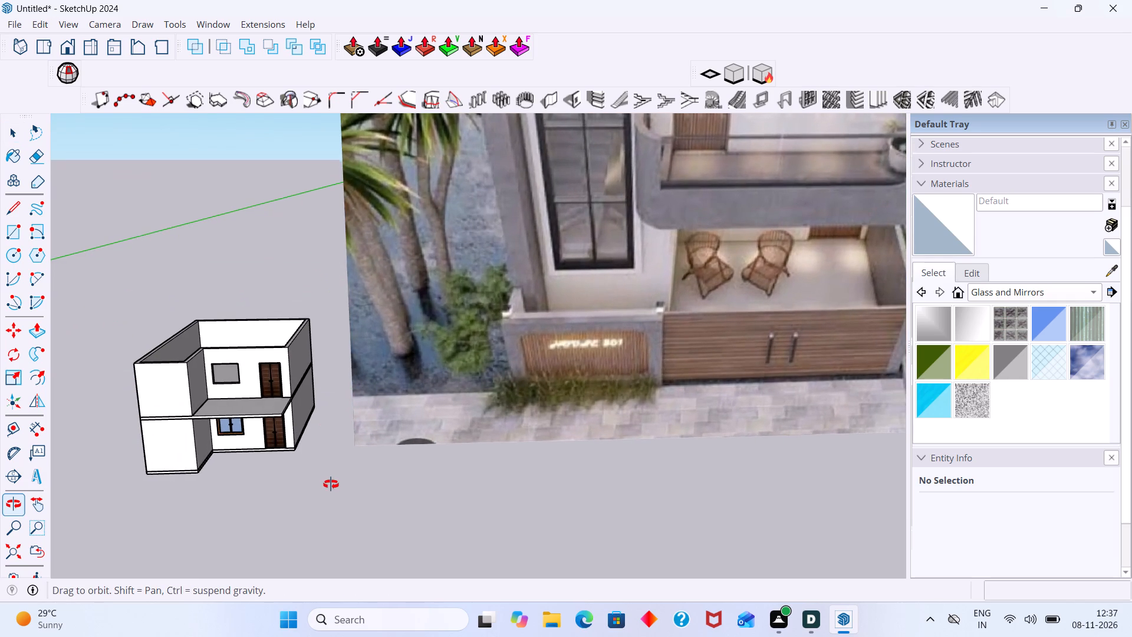
{"action": "middle_click_drag", "start_coordinate": [331, 484], "coordinate": [346, 342]}
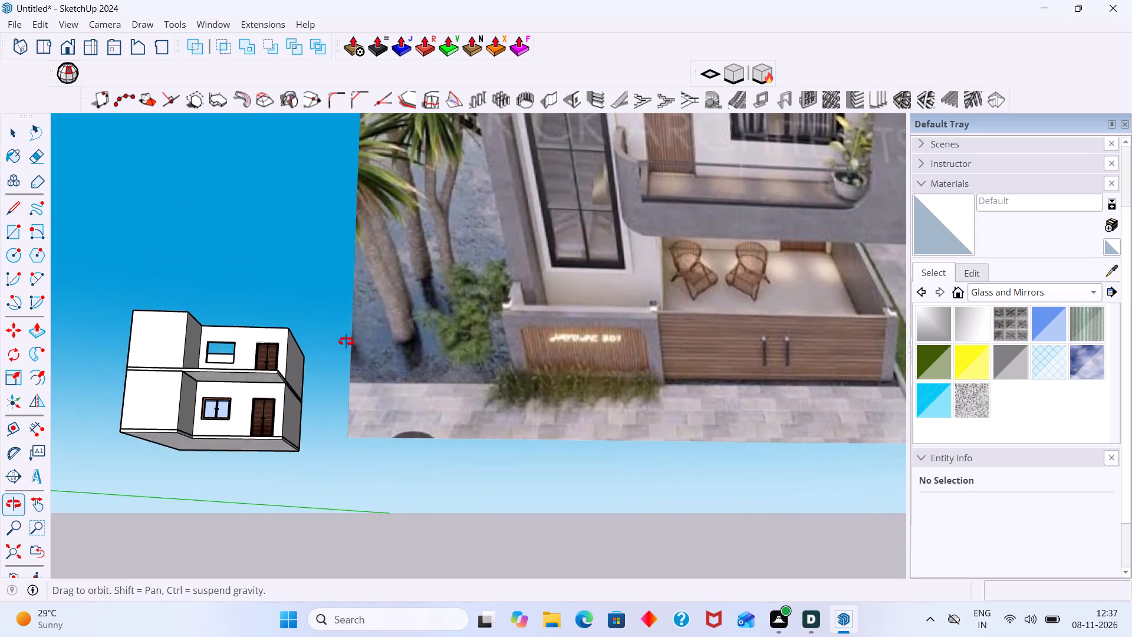
{"action": "middle_click_drag", "start_coordinate": [346, 342], "coordinate": [338, 371]}
{"action": "scroll", "coordinate": [321, 366], "scroll_direction": "down", "scroll_amount": 3}
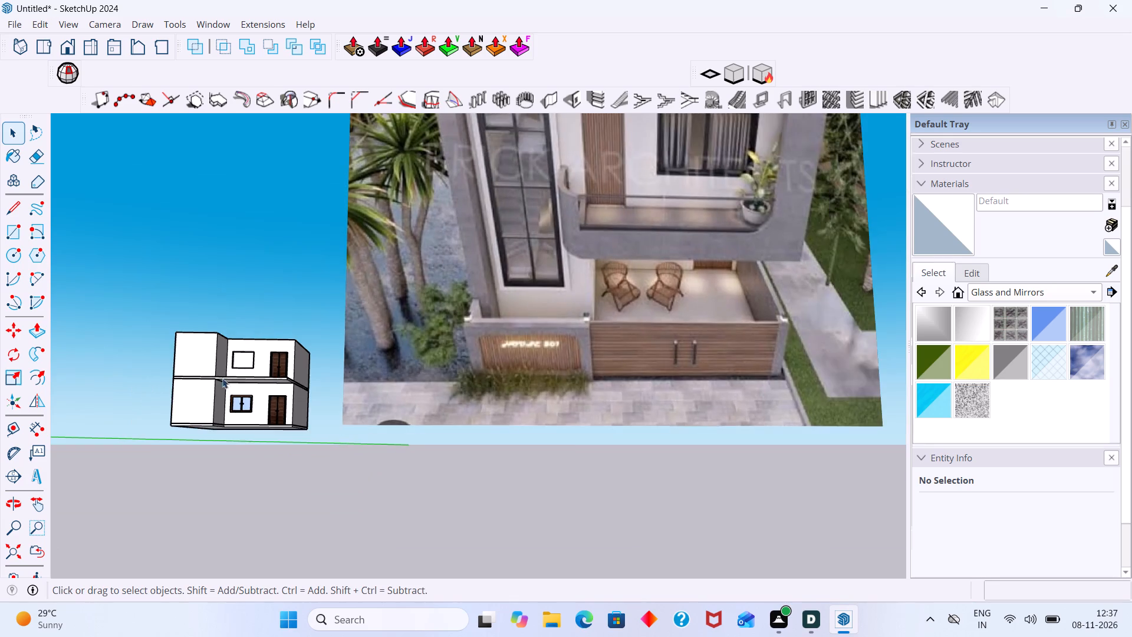
{"action": "scroll", "coordinate": [221, 377], "scroll_direction": "up", "scroll_amount": 5}
{"action": "middle_click_drag", "start_coordinate": [222, 368], "coordinate": [273, 448]}
{"action": "scroll", "coordinate": [232, 418], "scroll_direction": "up", "scroll_amount": 7}
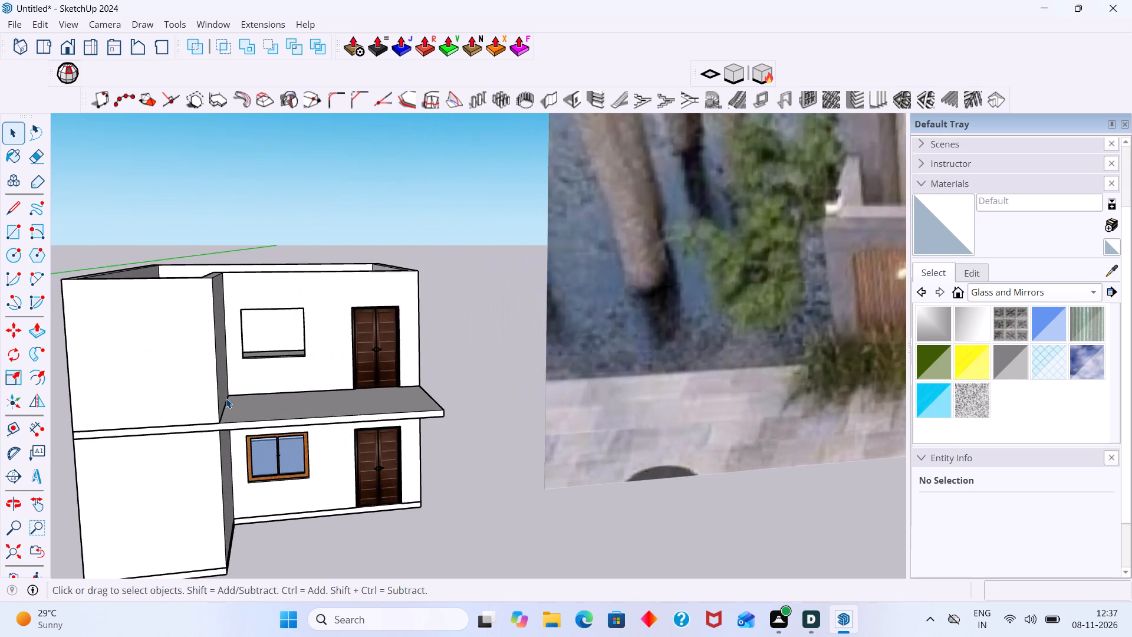
{"action": "scroll", "coordinate": [226, 398], "scroll_direction": "down", "scroll_amount": 15}
{"action": "middle_click_drag", "start_coordinate": [424, 291], "coordinate": [371, 210]}
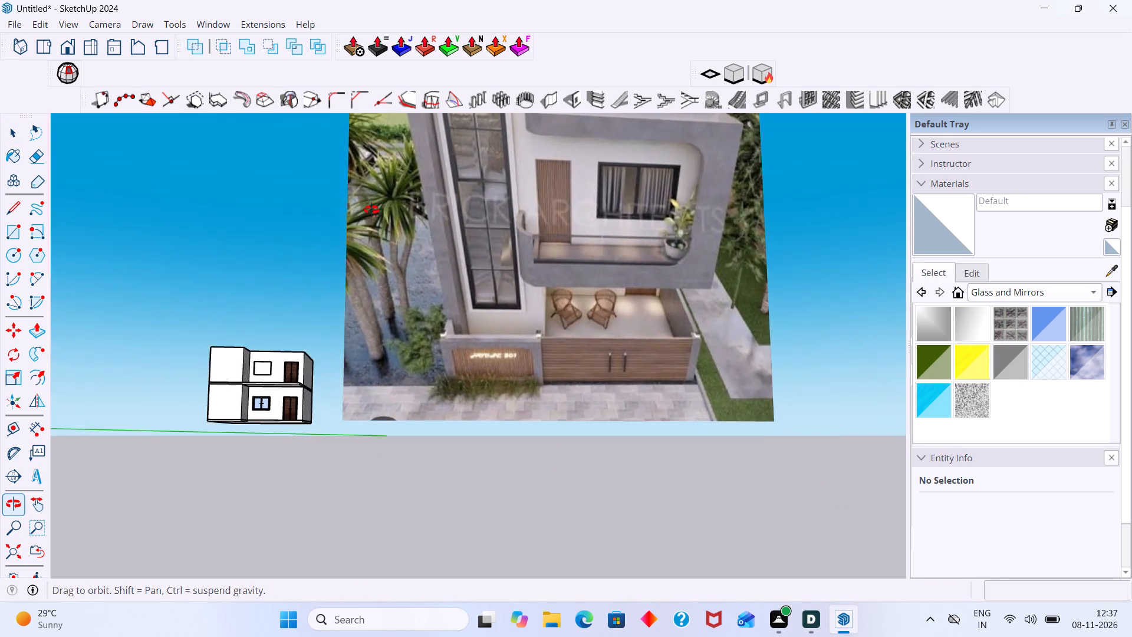
{"action": "middle_click_drag", "start_coordinate": [371, 210], "coordinate": [333, 222]}
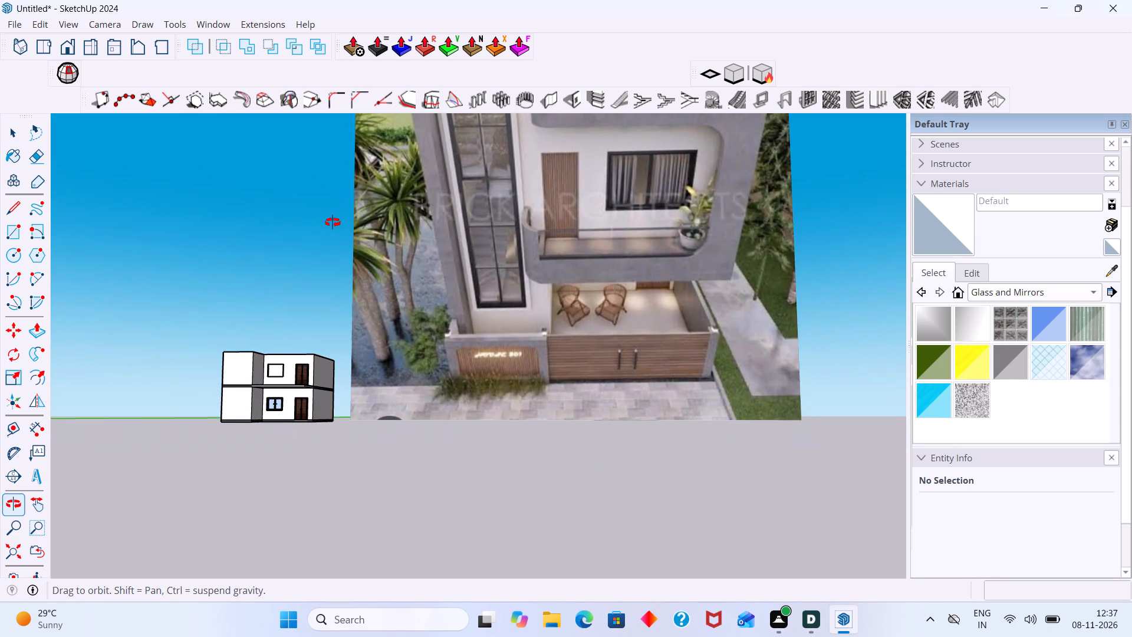
{"action": "middle_click_drag", "start_coordinate": [333, 222], "coordinate": [404, 168]}
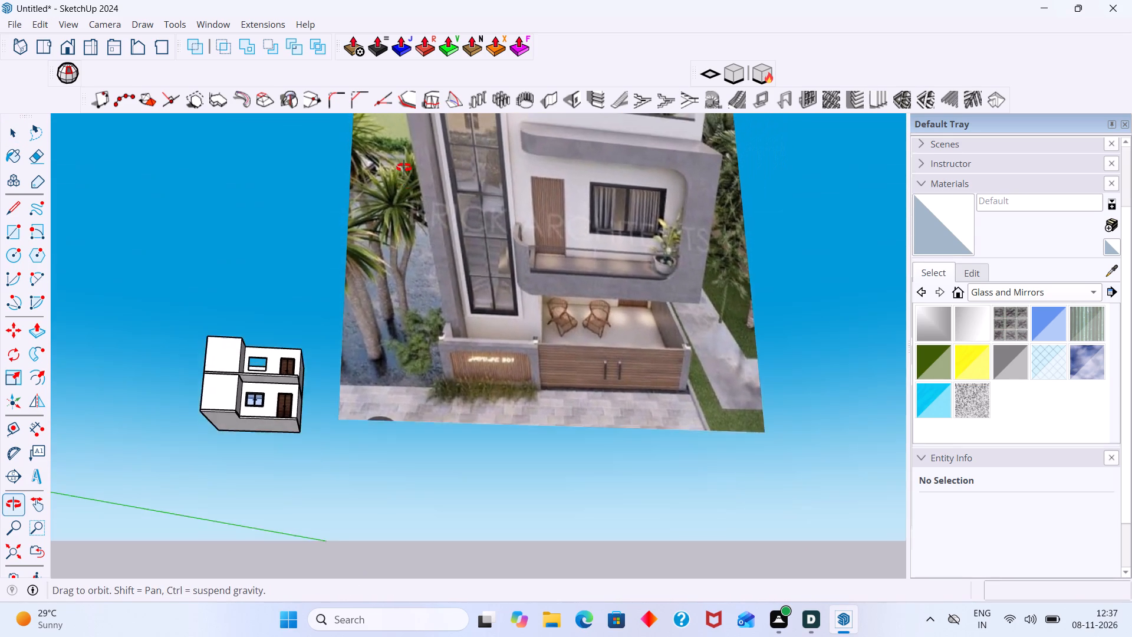
{"action": "middle_click_drag", "start_coordinate": [404, 168], "coordinate": [328, 156]}
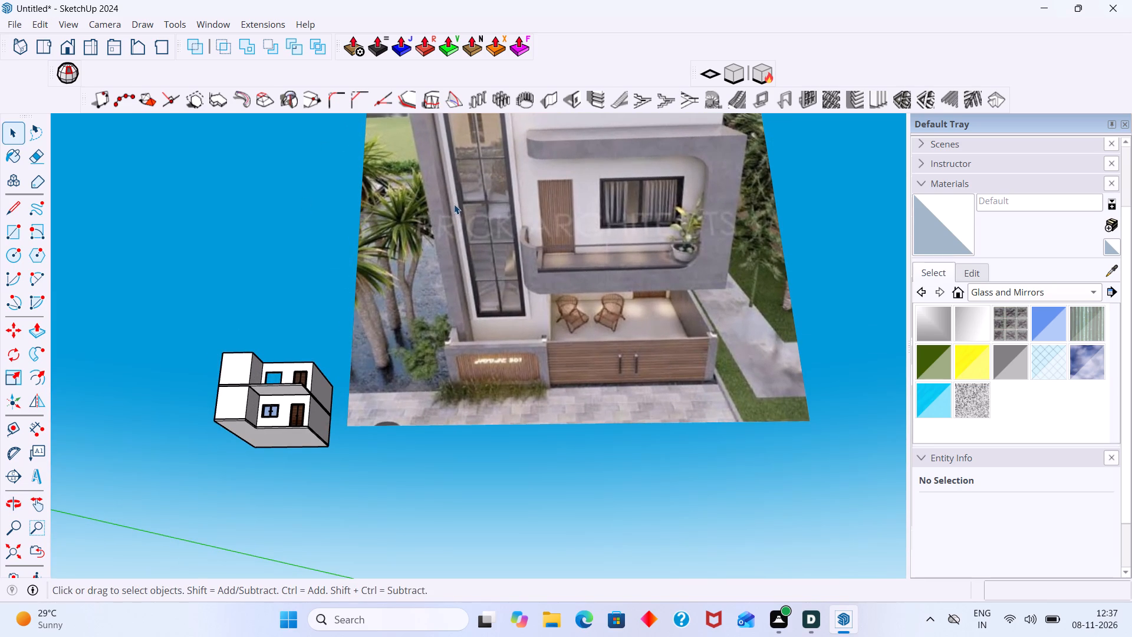
{"action": "middle_click_drag", "start_coordinate": [454, 207], "coordinate": [487, 359], "text": "shift"}
{"action": "middle_click_drag", "start_coordinate": [498, 315], "coordinate": [487, 314]}
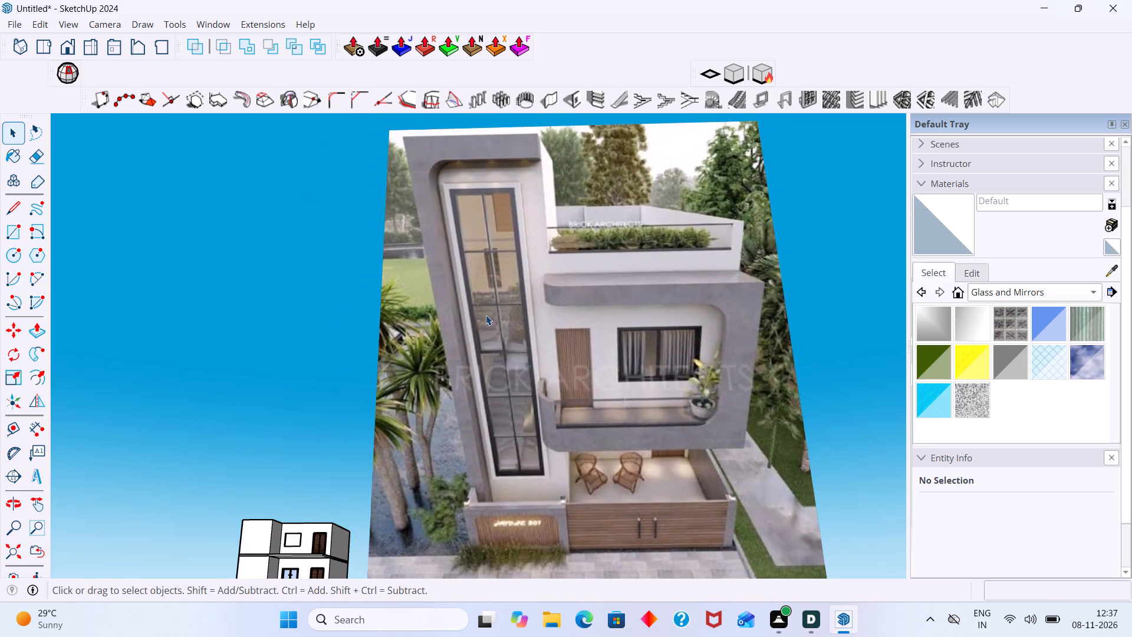
{"action": "middle_click_drag", "start_coordinate": [518, 331], "coordinate": [537, 411]}
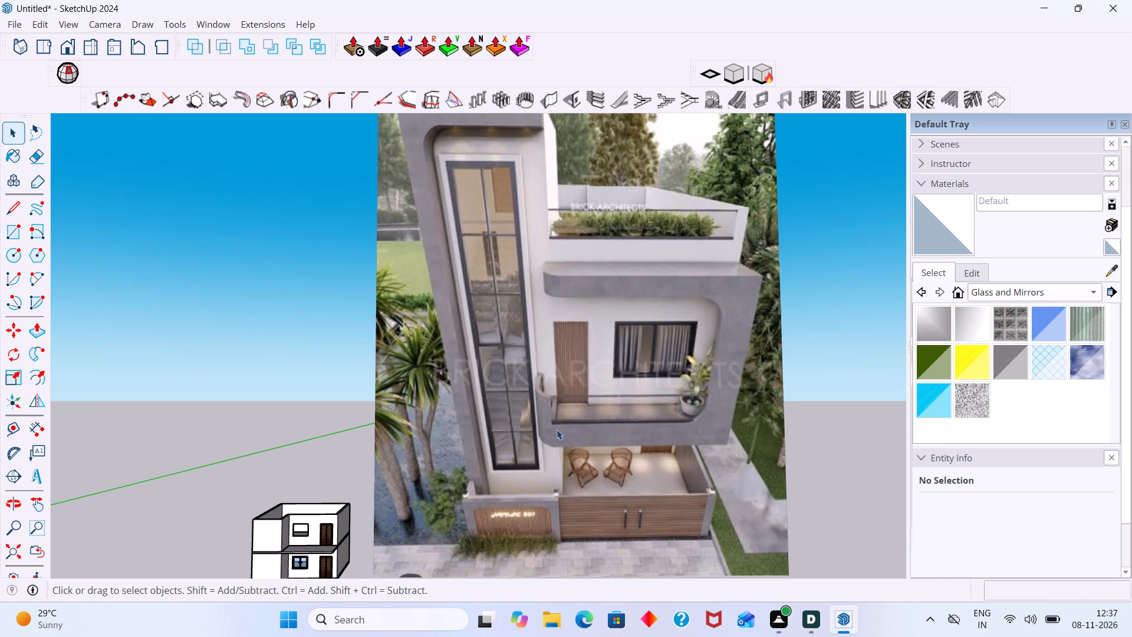
{"action": "scroll", "coordinate": [560, 432], "scroll_direction": "down", "scroll_amount": 1}
{"action": "scroll", "coordinate": [583, 392], "scroll_direction": "up", "scroll_amount": 2}
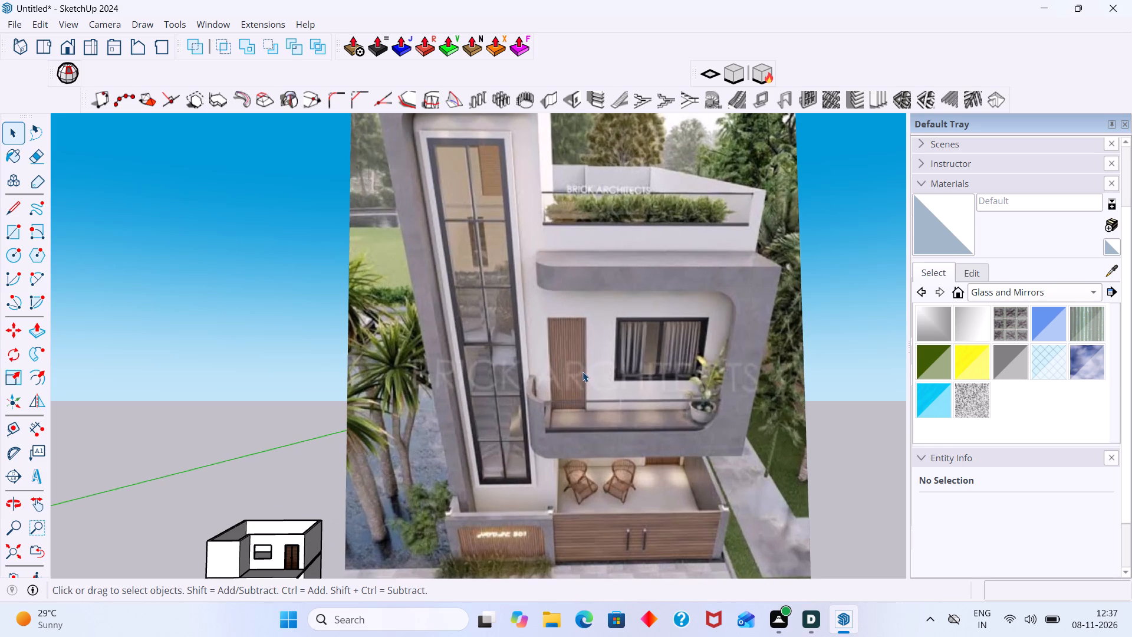
{"action": "middle_click_drag", "start_coordinate": [583, 367], "coordinate": [664, 419]}
{"action": "scroll", "coordinate": [664, 419], "scroll_direction": "up", "scroll_amount": 1}
{"action": "middle_click_drag", "start_coordinate": [620, 422], "coordinate": [633, 290], "text": "shift"}
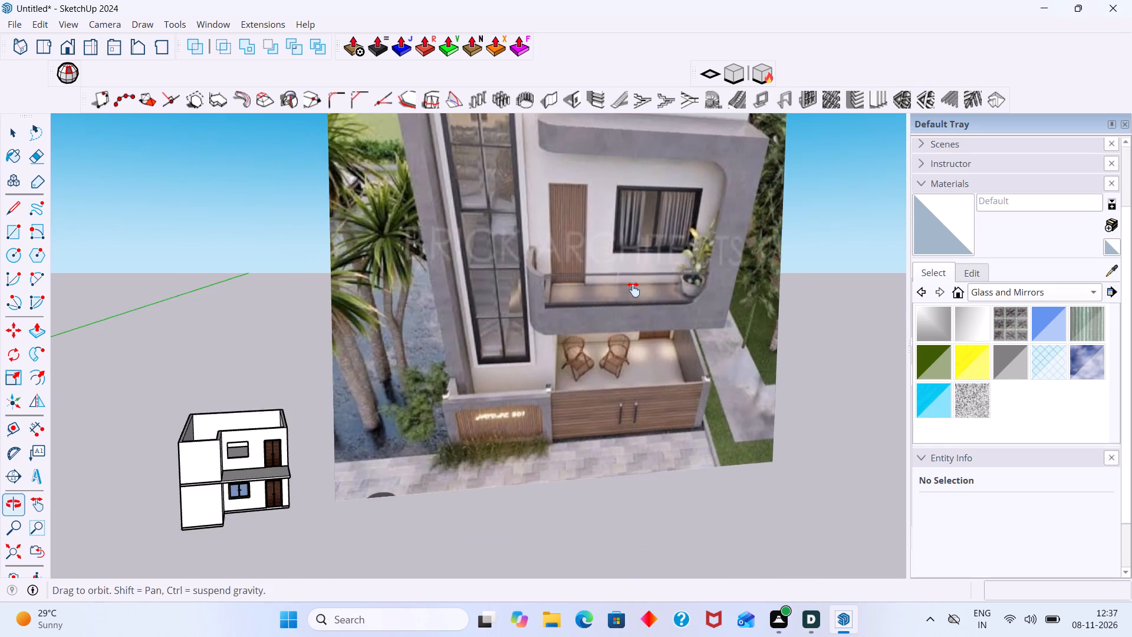
{"action": "middle_click_drag", "start_coordinate": [633, 290], "coordinate": [634, 275], "text": "shift"}
Inside the upper storey's wall group, delete the double door from its opening.
{"action": "scroll", "coordinate": [305, 412], "scroll_direction": "up", "scroll_amount": 12}
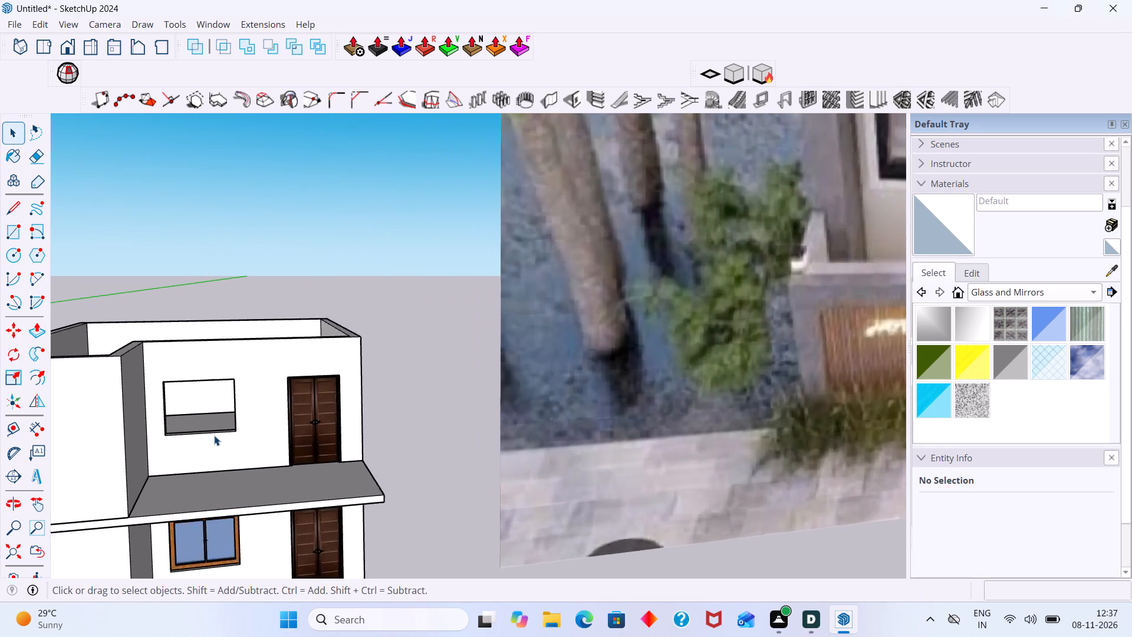
{"action": "scroll", "coordinate": [214, 435], "scroll_direction": "up", "scroll_amount": 4}
{"action": "middle_click_drag", "start_coordinate": [259, 418], "coordinate": [302, 428]}
{"action": "left_click", "coordinate": [380, 413]}
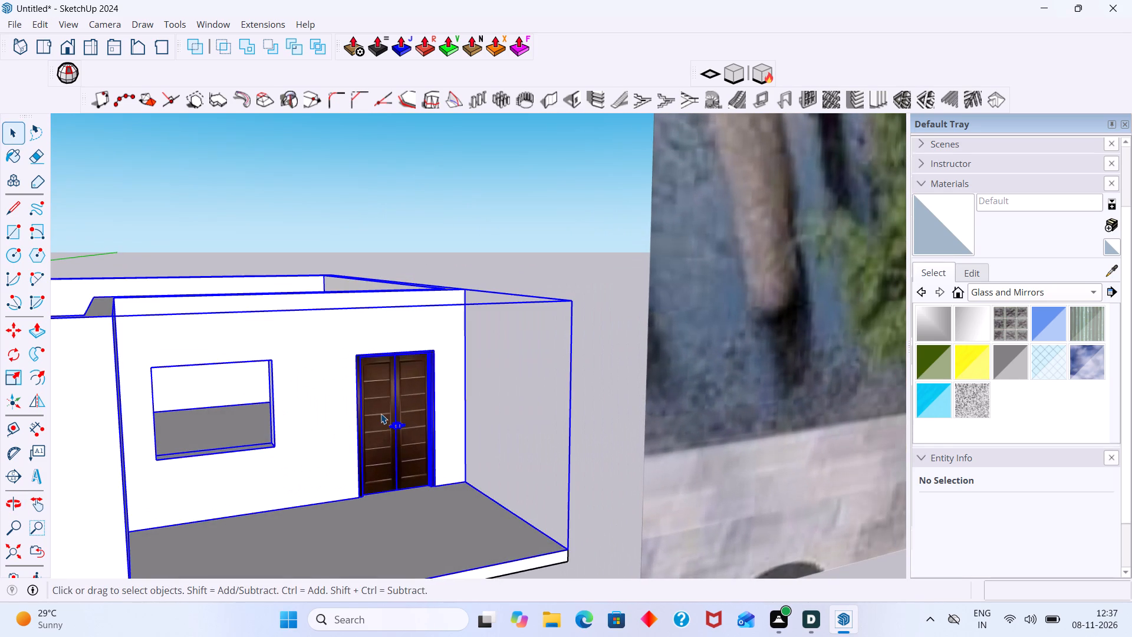
{"action": "double_click", "coordinate": [384, 413]}
{"action": "scroll", "coordinate": [381, 421], "scroll_direction": "up", "scroll_amount": 2}
{"action": "double_click", "coordinate": [380, 421]}
{"action": "left_click", "coordinate": [379, 428]}
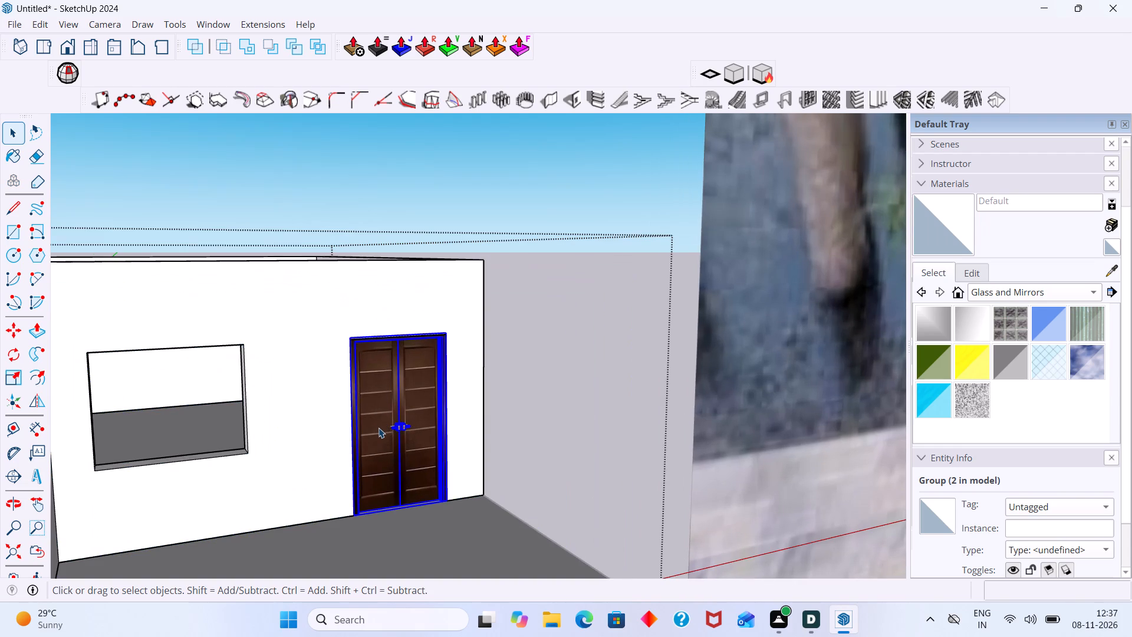
{"action": "key", "text": "BackSpace"}
{"action": "key", "text": "Delete"}
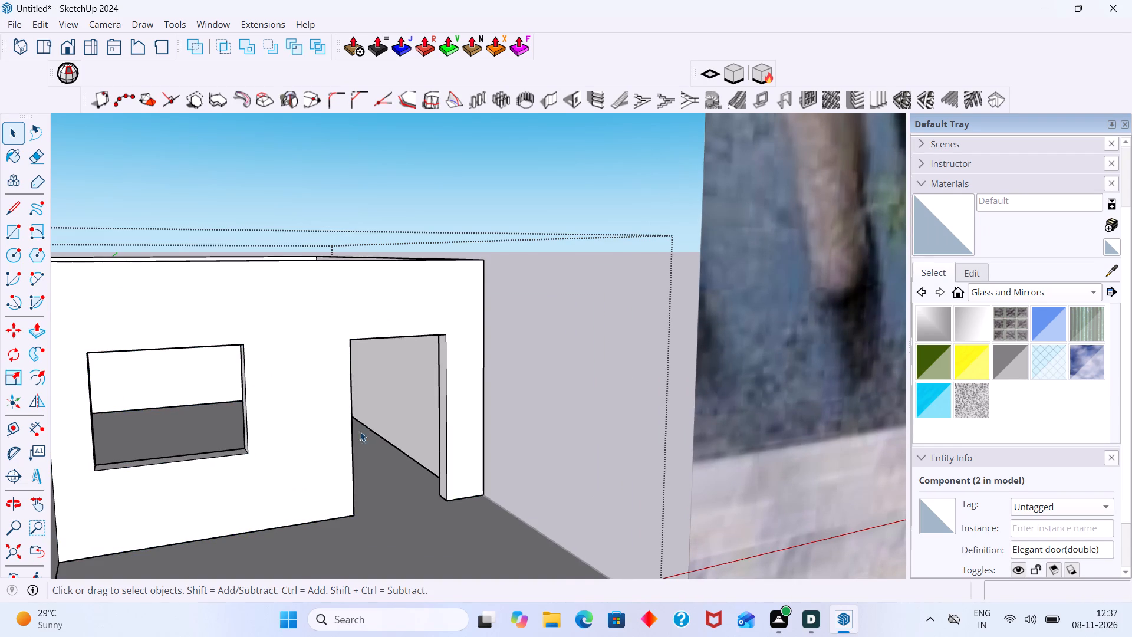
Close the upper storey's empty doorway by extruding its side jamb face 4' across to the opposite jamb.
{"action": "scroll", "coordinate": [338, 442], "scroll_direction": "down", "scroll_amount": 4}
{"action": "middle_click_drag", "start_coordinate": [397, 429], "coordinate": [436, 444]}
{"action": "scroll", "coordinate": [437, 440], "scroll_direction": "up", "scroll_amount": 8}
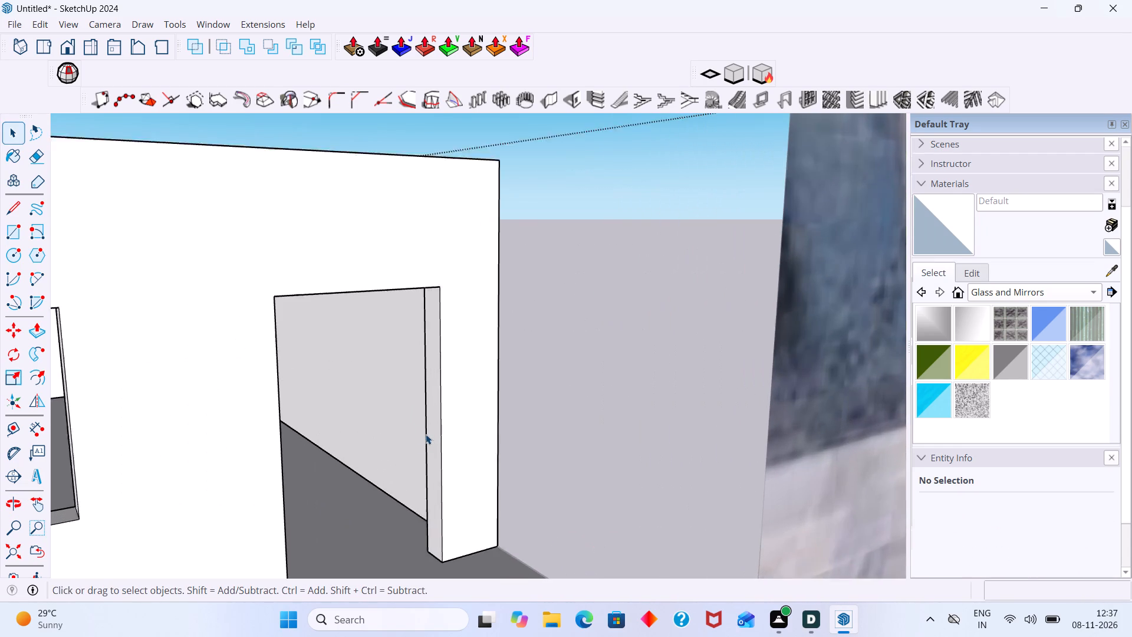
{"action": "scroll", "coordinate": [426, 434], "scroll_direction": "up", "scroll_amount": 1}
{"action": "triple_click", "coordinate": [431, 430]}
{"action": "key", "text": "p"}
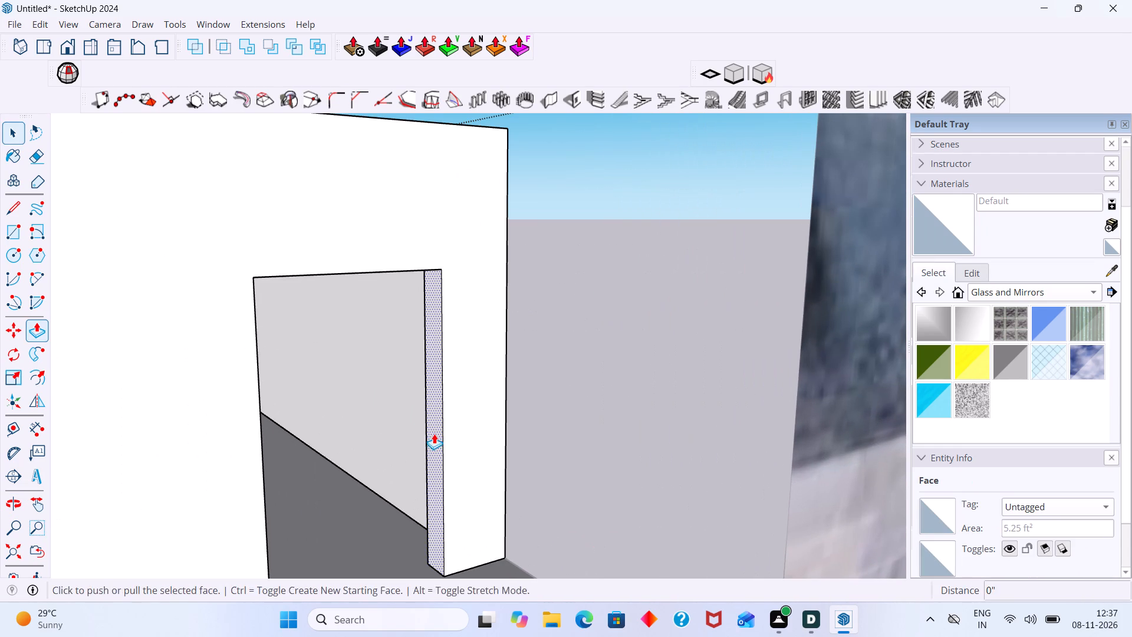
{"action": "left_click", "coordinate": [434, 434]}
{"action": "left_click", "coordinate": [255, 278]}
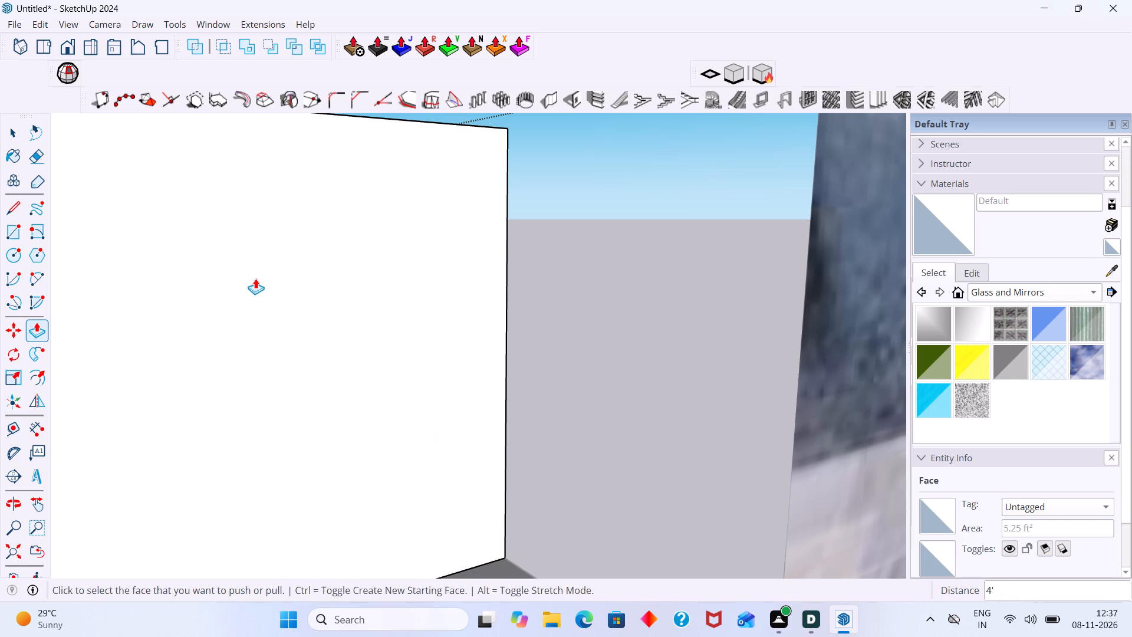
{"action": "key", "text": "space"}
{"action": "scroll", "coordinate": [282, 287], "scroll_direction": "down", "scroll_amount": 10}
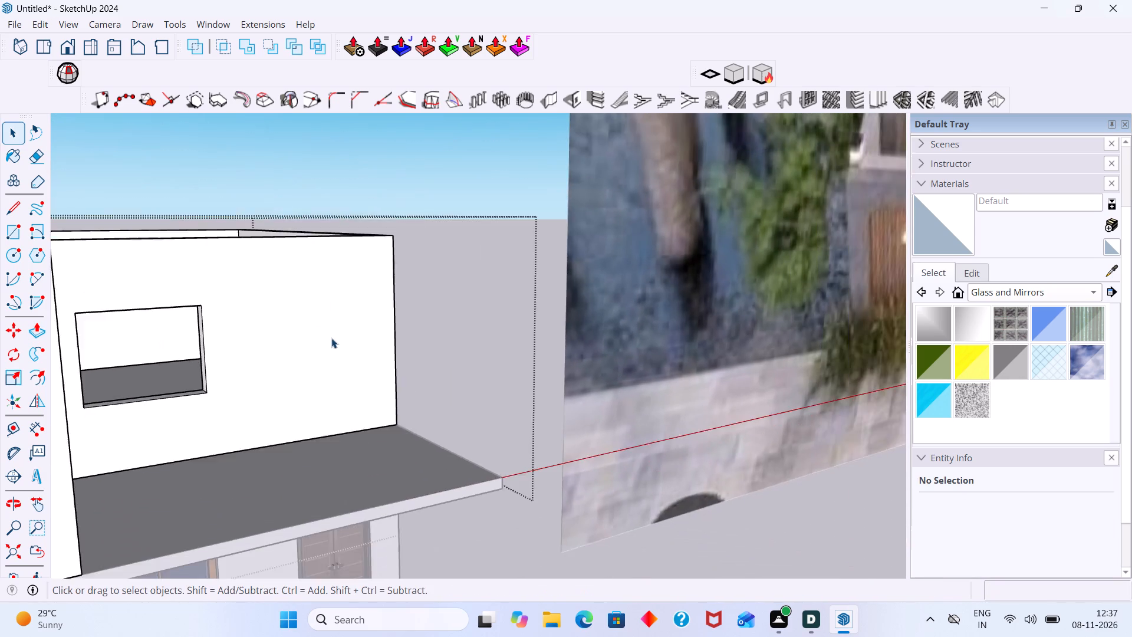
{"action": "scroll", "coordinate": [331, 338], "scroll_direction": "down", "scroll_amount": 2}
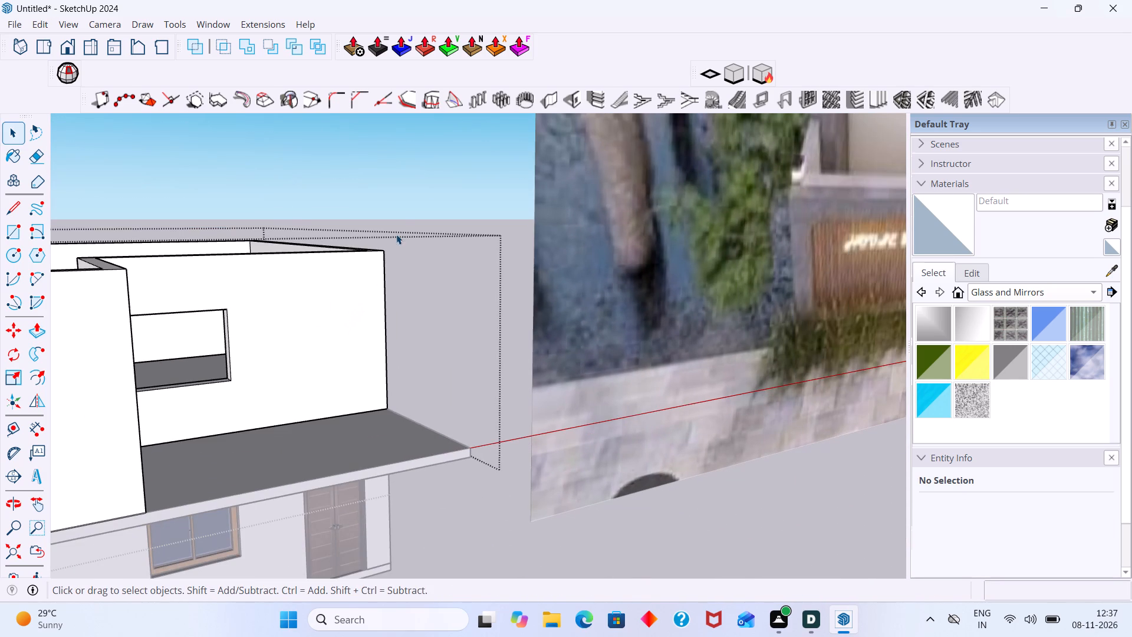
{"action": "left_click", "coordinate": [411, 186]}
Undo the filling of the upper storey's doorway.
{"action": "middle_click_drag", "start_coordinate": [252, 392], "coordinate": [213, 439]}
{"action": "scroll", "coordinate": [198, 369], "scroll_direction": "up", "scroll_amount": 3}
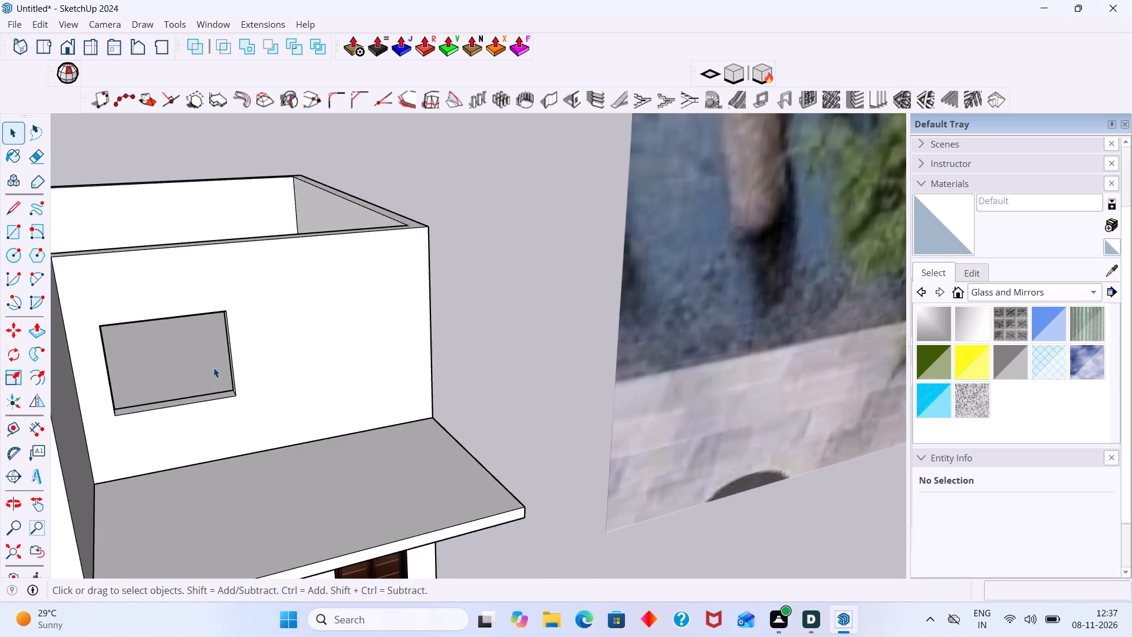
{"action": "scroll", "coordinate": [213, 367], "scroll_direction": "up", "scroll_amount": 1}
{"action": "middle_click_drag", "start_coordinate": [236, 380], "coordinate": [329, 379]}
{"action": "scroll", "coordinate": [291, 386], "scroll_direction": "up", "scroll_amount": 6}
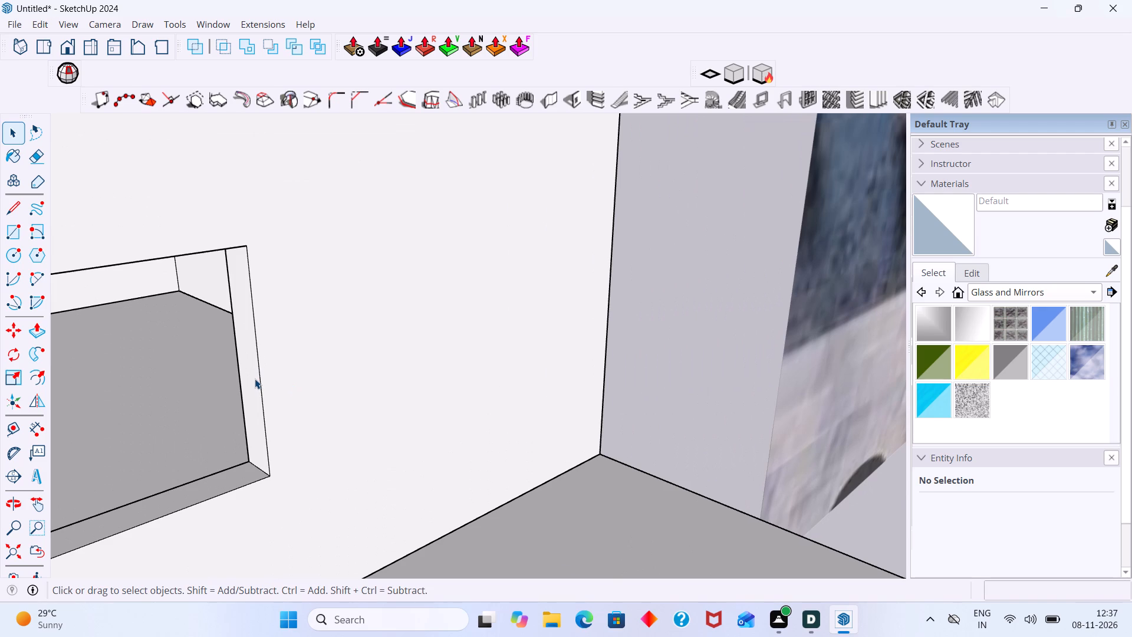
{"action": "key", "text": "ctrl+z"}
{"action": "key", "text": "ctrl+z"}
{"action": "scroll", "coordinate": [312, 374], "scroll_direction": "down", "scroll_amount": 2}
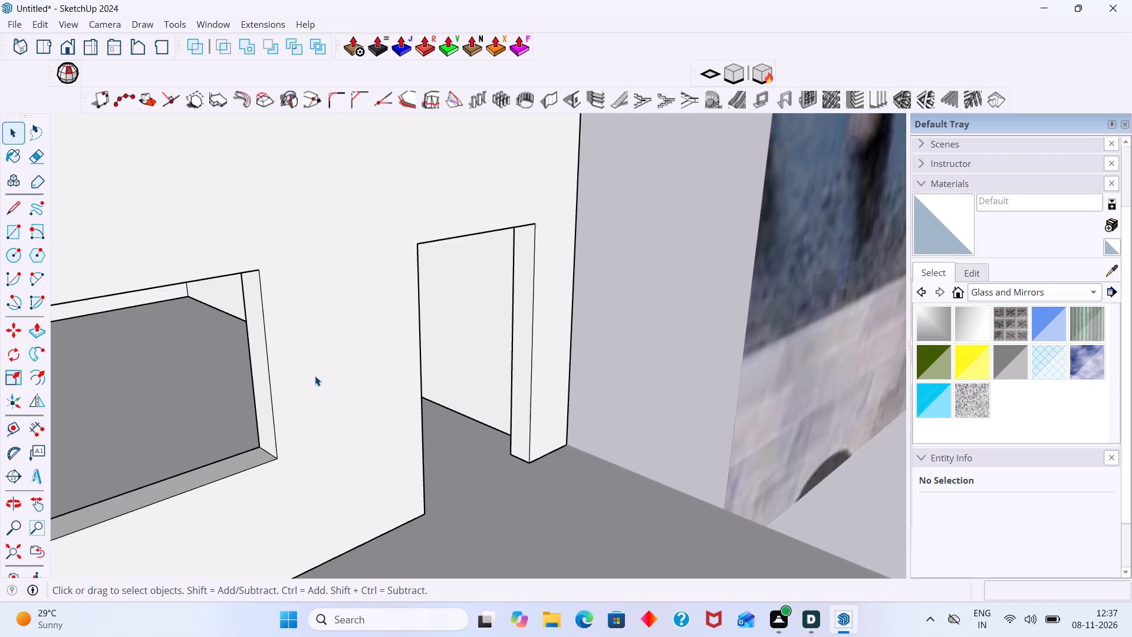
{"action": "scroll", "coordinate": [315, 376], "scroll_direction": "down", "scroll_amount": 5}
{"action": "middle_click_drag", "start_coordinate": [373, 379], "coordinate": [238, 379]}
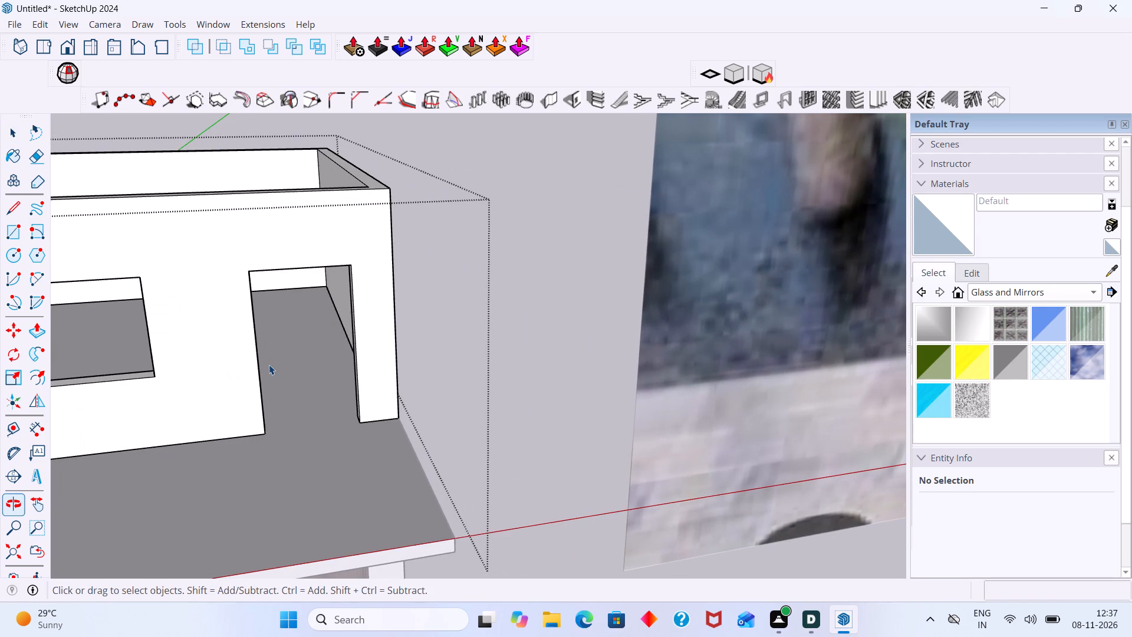
Redo the double door's deletion and the filling of the upper storey's doorway, and leave the wall group.
{"action": "middle_click_drag", "start_coordinate": [360, 390], "coordinate": [389, 389]}
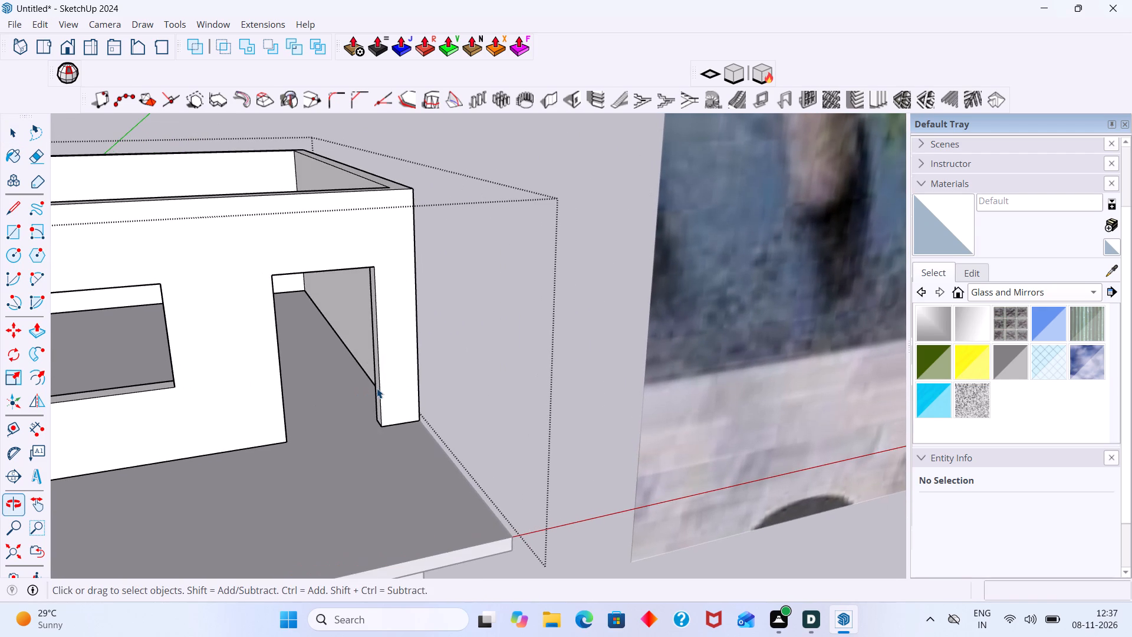
{"action": "key", "text": "ctrl+z"}
{"action": "left_click", "coordinate": [363, 380]}
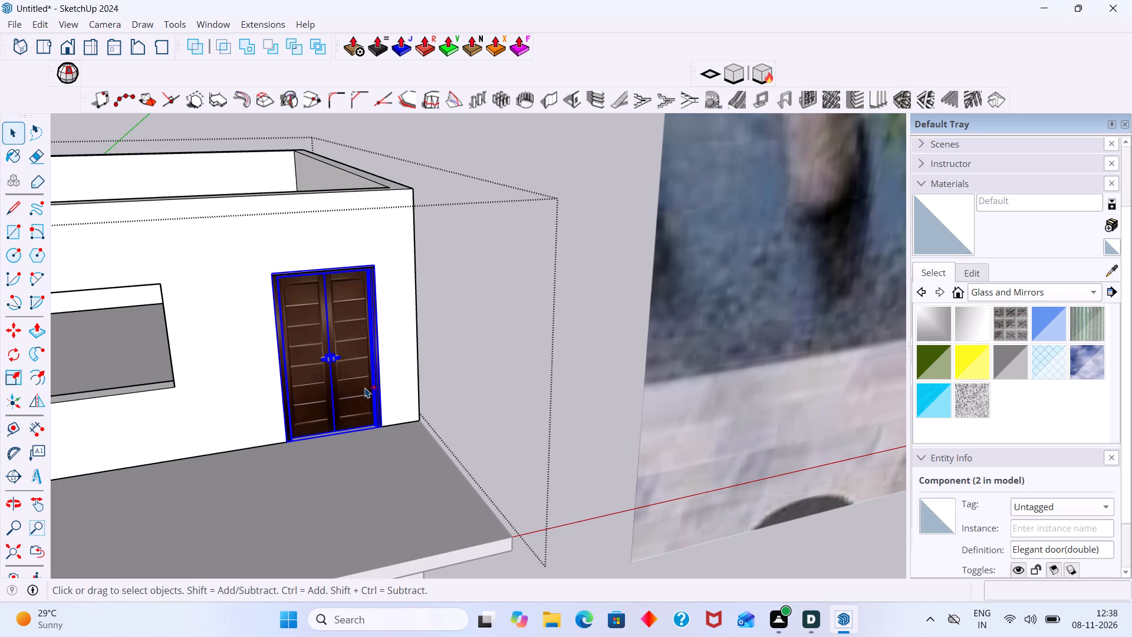
{"action": "key", "text": "ctrl+y"}
{"action": "key", "text": "ctrl+y"}
{"action": "scroll", "coordinate": [361, 390], "scroll_direction": "down", "scroll_amount": 4}
{"action": "scroll", "coordinate": [270, 376], "scroll_direction": "up", "scroll_amount": 2}
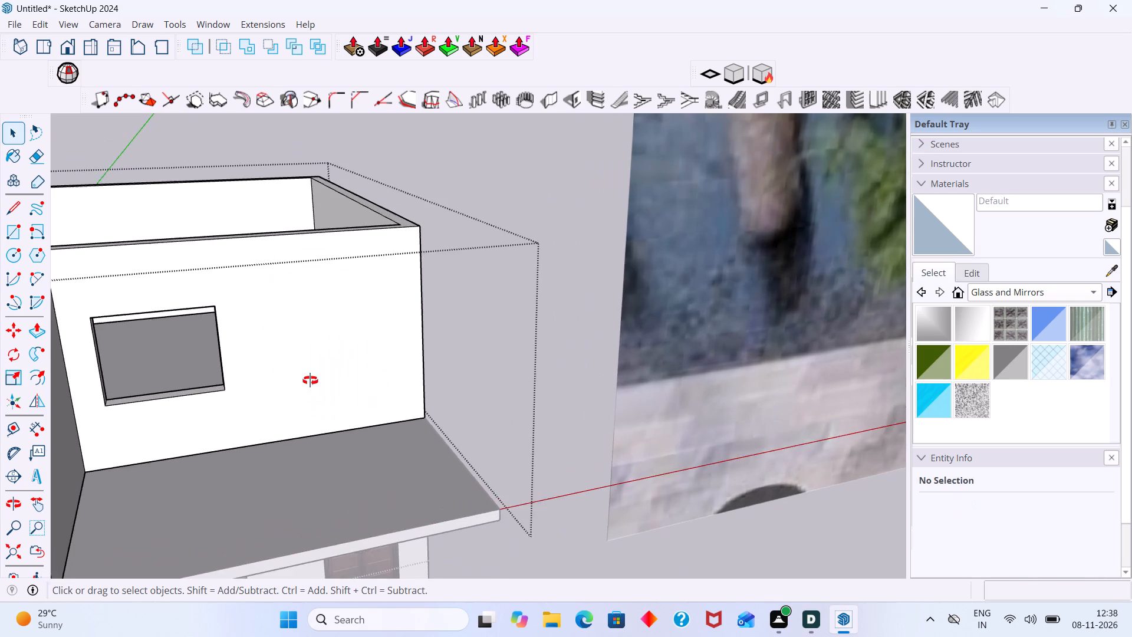
{"action": "middle_click_drag", "start_coordinate": [299, 379], "coordinate": [323, 380]}
{"action": "left_click", "coordinate": [447, 171]}
Inside the upper storey's wall group, close the empty window opening by extruding its side jamb face 5' across to the opposite jamb.
{"action": "middle_click_drag", "start_coordinate": [244, 408], "coordinate": [422, 412]}
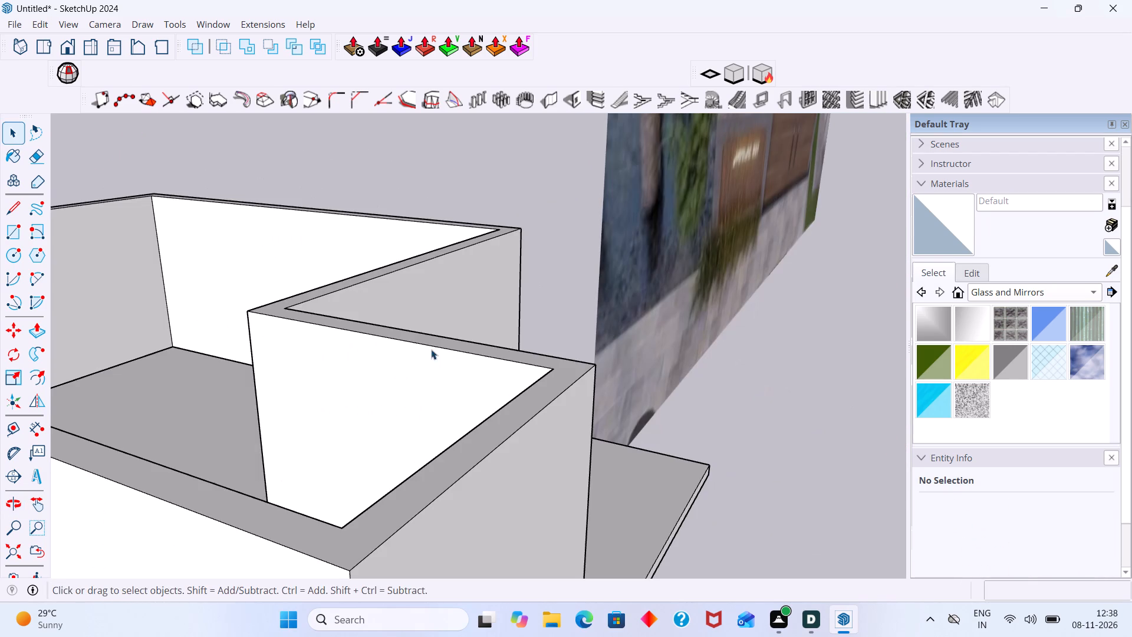
{"action": "middle_click_drag", "start_coordinate": [431, 349], "coordinate": [236, 354]}
{"action": "scroll", "coordinate": [423, 404], "scroll_direction": "up", "scroll_amount": 12}
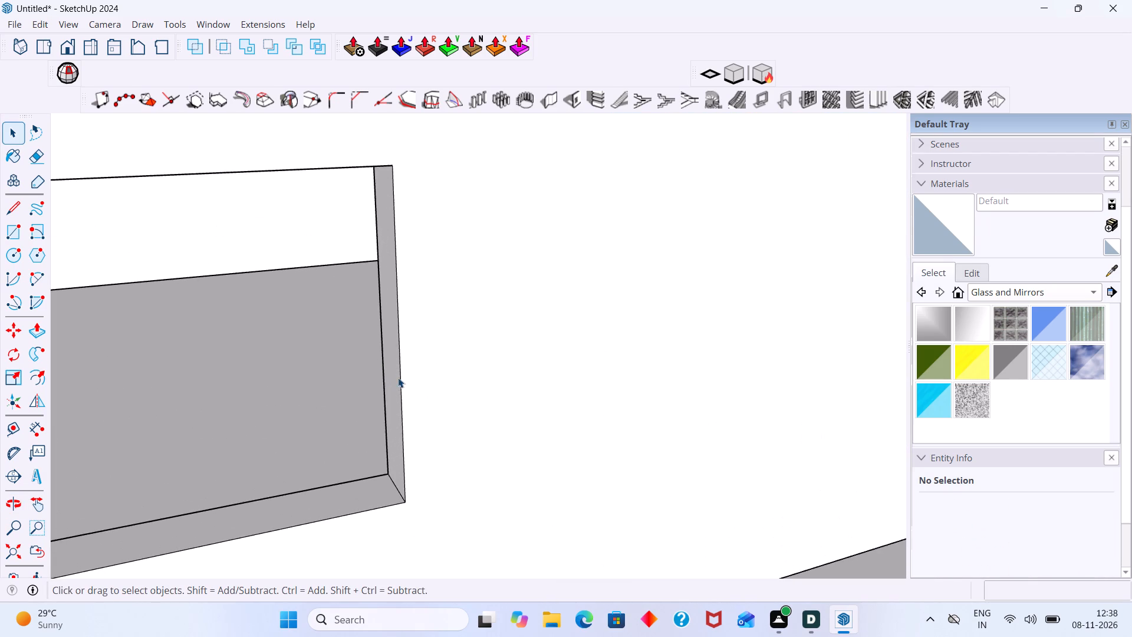
{"action": "middle_click_drag", "start_coordinate": [398, 377], "coordinate": [443, 374]}
{"action": "scroll", "coordinate": [389, 385], "scroll_direction": "up", "scroll_amount": 1}
{"action": "triple_click", "coordinate": [389, 384]}
{"action": "left_click", "coordinate": [393, 386]}
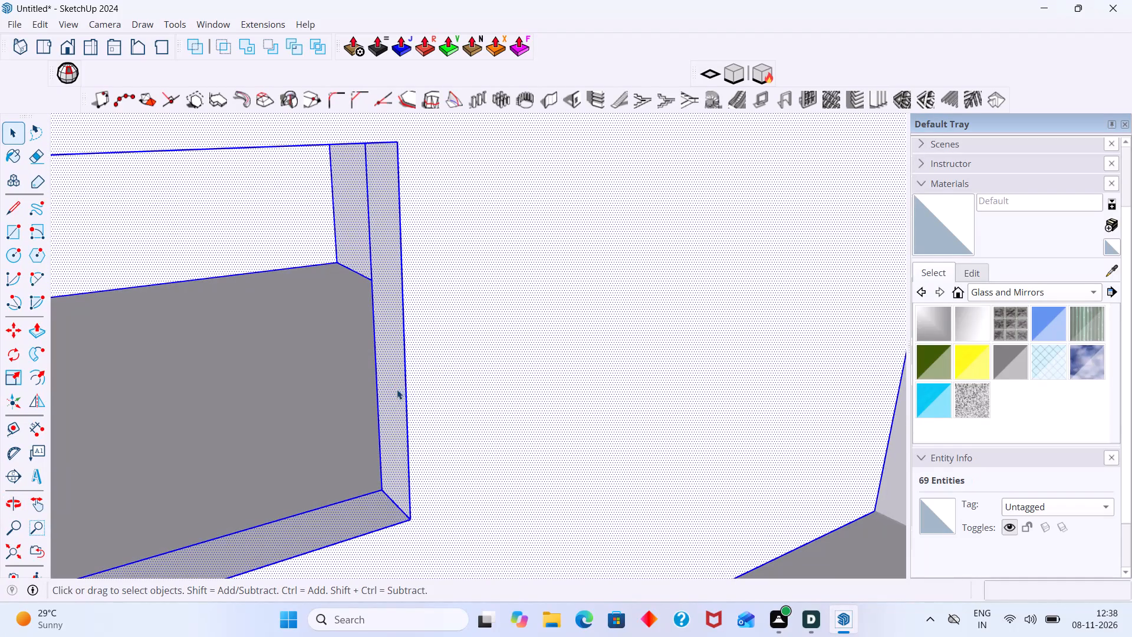
{"action": "left_click", "coordinate": [396, 391]}
{"action": "key", "text": "p"}
{"action": "left_click", "coordinate": [402, 391]}
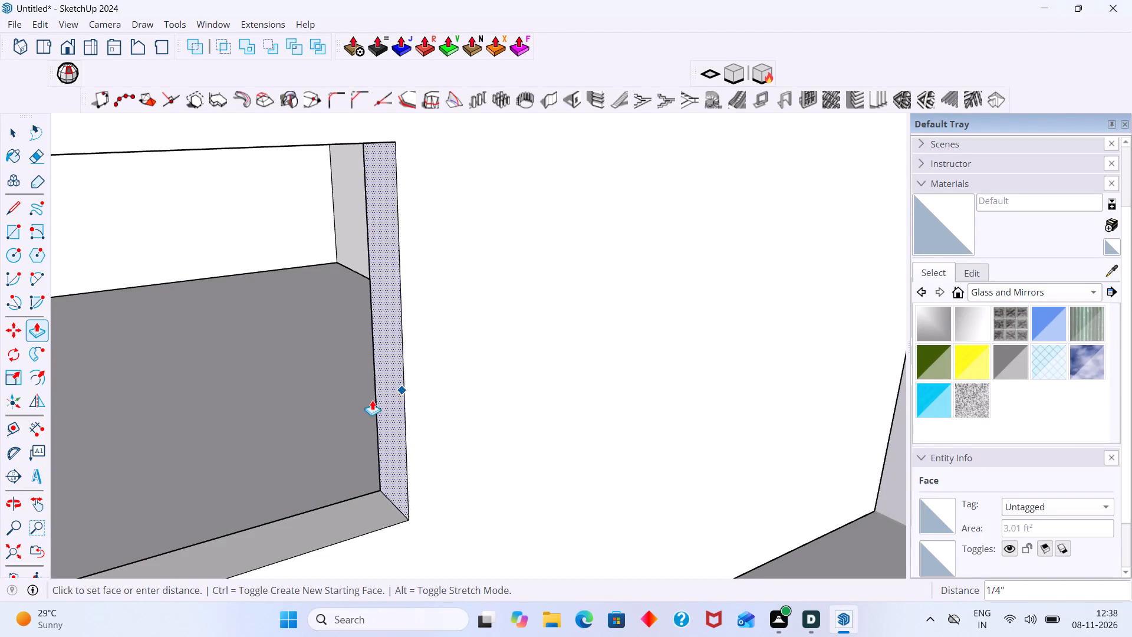
{"action": "scroll", "coordinate": [306, 425], "scroll_direction": "down", "scroll_amount": 9}
{"action": "middle_click_drag", "start_coordinate": [288, 433], "coordinate": [494, 375], "text": "shift"}
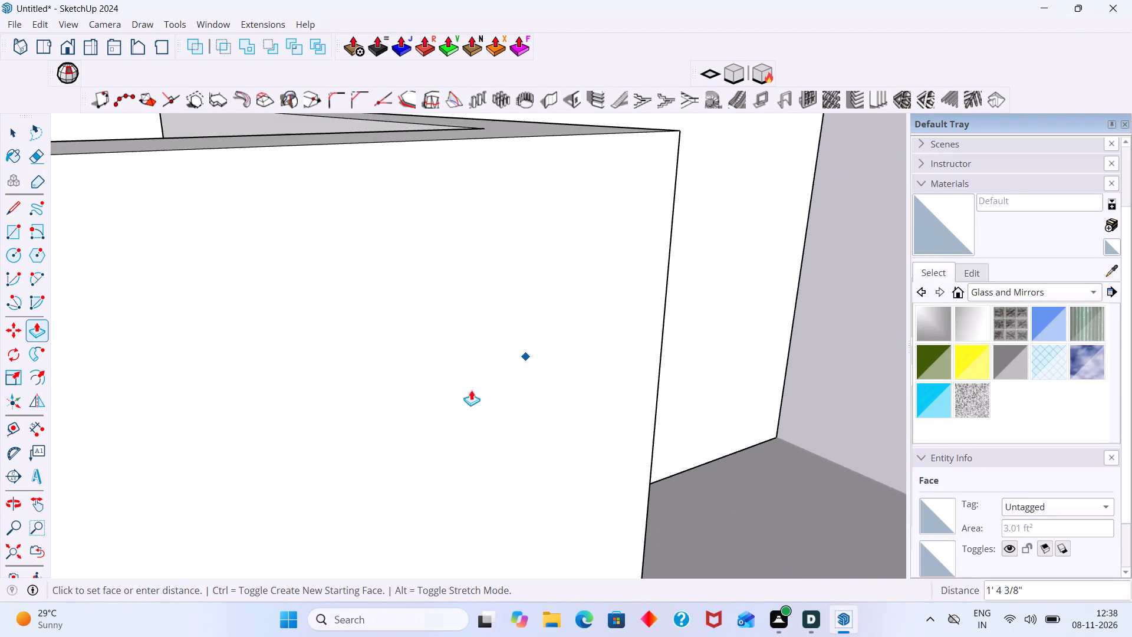
{"action": "middle_click_drag", "start_coordinate": [474, 385], "coordinate": [327, 414]}
{"action": "middle_click_drag", "start_coordinate": [746, 360], "coordinate": [578, 366]}
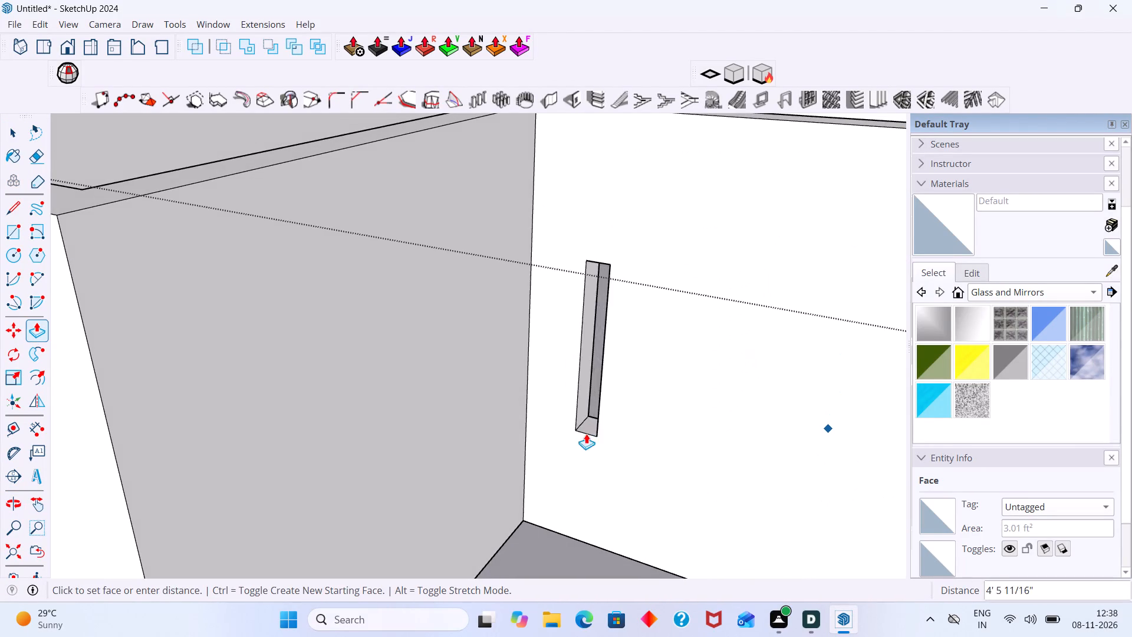
{"action": "left_click", "coordinate": [575, 430]}
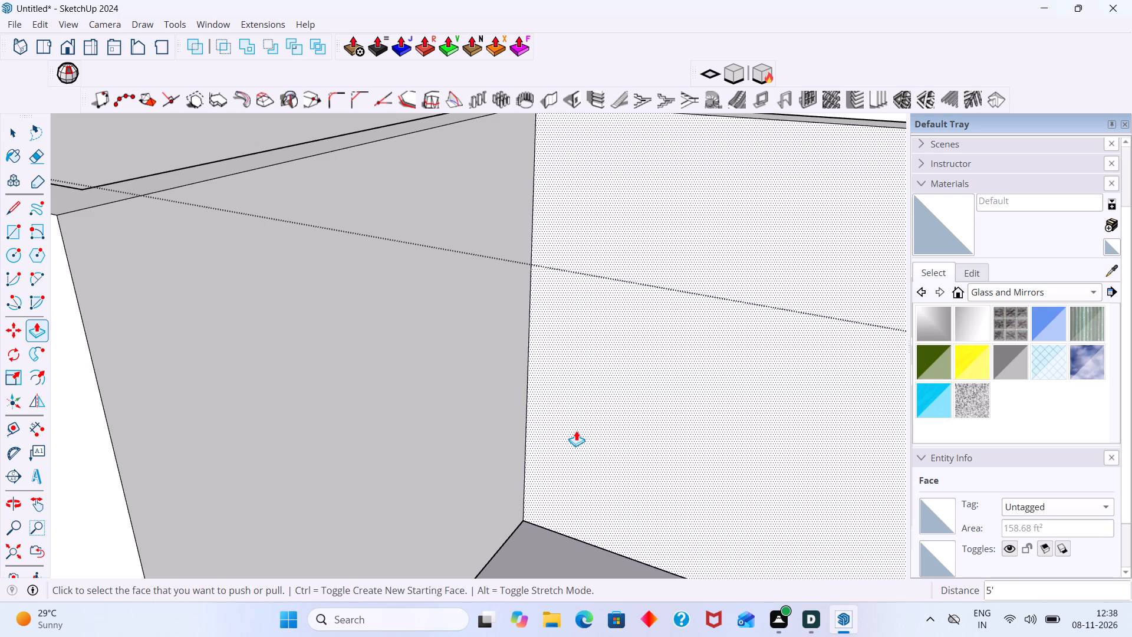
{"action": "key", "text": "space"}
{"action": "scroll", "coordinate": [566, 430], "scroll_direction": "down", "scroll_amount": 13}
{"action": "left_click", "coordinate": [699, 182]}
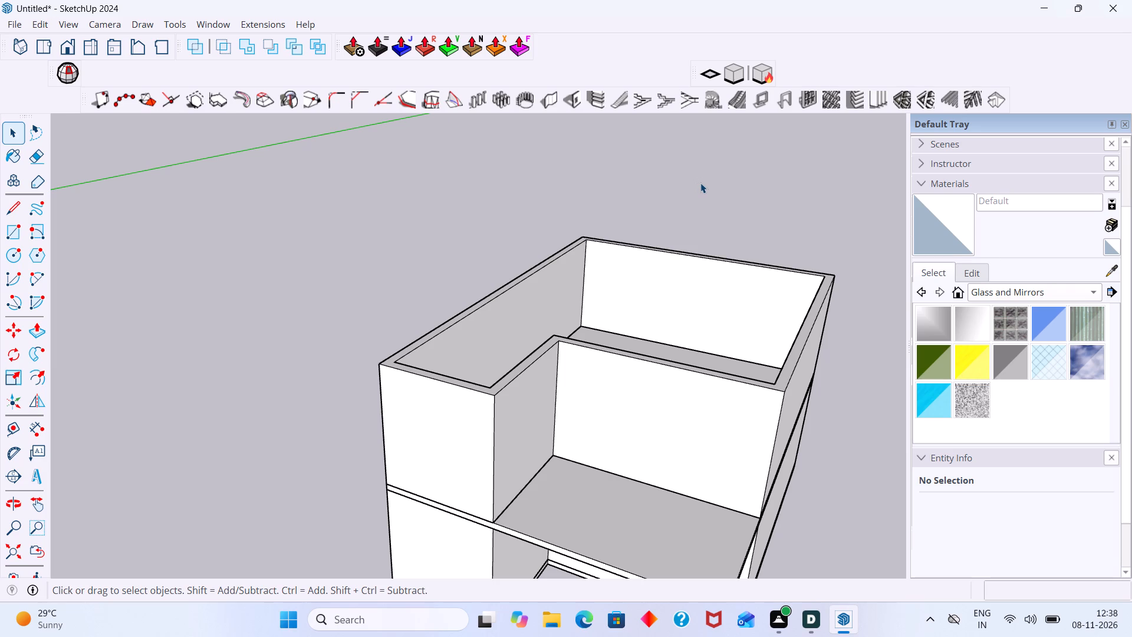
Compare the two-storey model with the reference image, examining the placement of the upper-floor door and window above the balcony.
{"action": "scroll", "coordinate": [704, 226], "scroll_direction": "down", "scroll_amount": 7}
{"action": "middle_click_drag", "start_coordinate": [637, 452], "coordinate": [726, 437]}
{"action": "scroll", "coordinate": [720, 435], "scroll_direction": "down", "scroll_amount": 5}
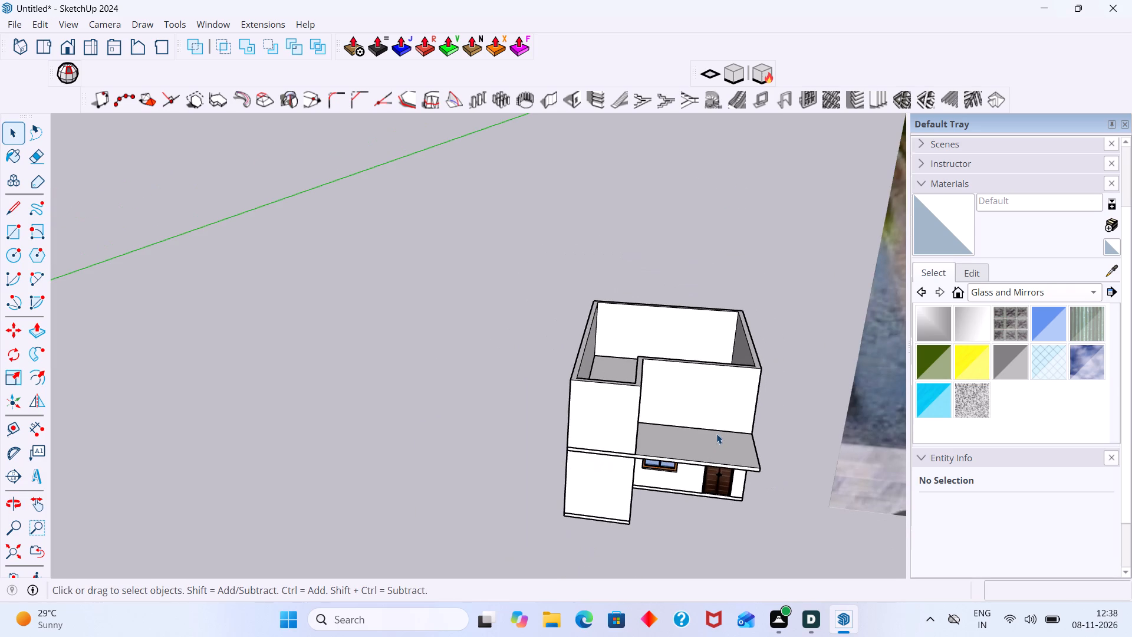
{"action": "middle_click_drag", "start_coordinate": [713, 423], "coordinate": [462, 358], "text": "shift"}
{"action": "scroll", "coordinate": [544, 324], "scroll_direction": "down", "scroll_amount": 9}
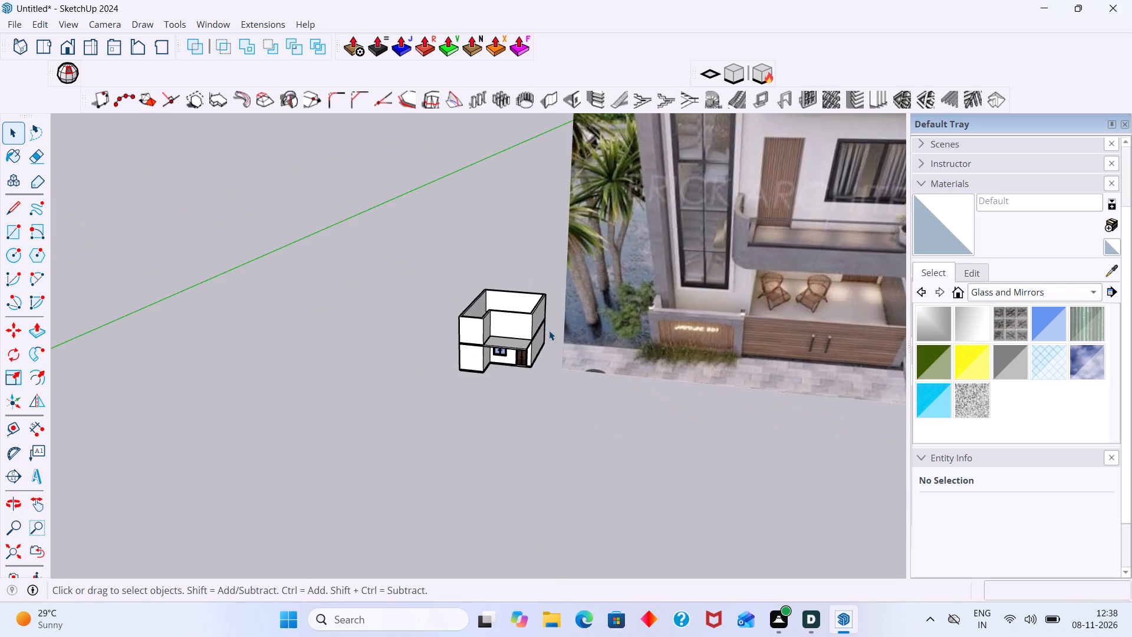
{"action": "middle_click_drag", "start_coordinate": [710, 296], "coordinate": [577, 417], "text": "shift"}
{"action": "middle_click_drag", "start_coordinate": [662, 367], "coordinate": [664, 250]}
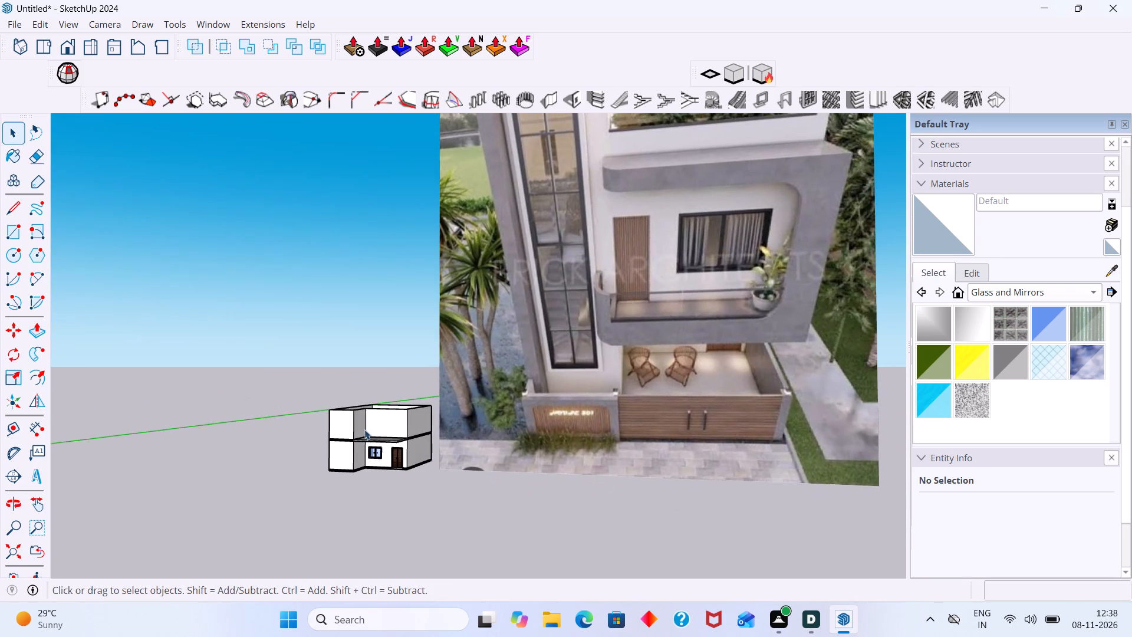
{"action": "scroll", "coordinate": [407, 421], "scroll_direction": "up", "scroll_amount": 2}
{"action": "scroll", "coordinate": [416, 414], "scroll_direction": "down", "scroll_amount": 6}
{"action": "middle_click_drag", "start_coordinate": [472, 464], "coordinate": [484, 536]}
{"action": "scroll", "coordinate": [419, 409], "scroll_direction": "up", "scroll_amount": 8}
{"action": "middle_click_drag", "start_coordinate": [440, 424], "coordinate": [469, 447]}
{"action": "scroll", "coordinate": [469, 438], "scroll_direction": "up", "scroll_amount": 1}
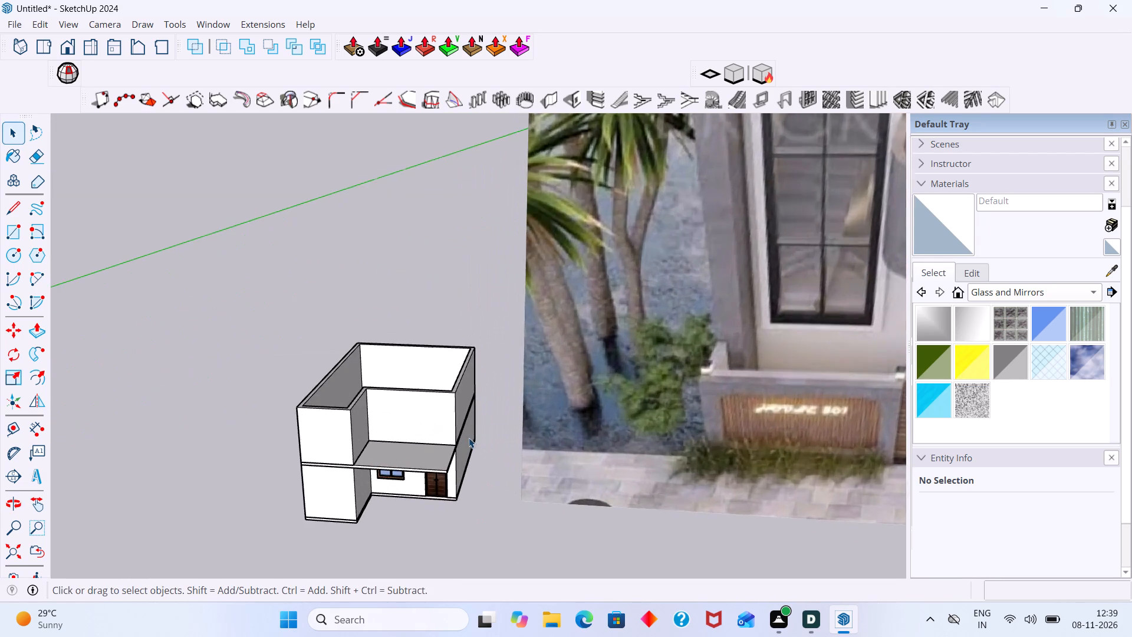
{"action": "scroll", "coordinate": [469, 438], "scroll_direction": "up", "scroll_amount": 3}
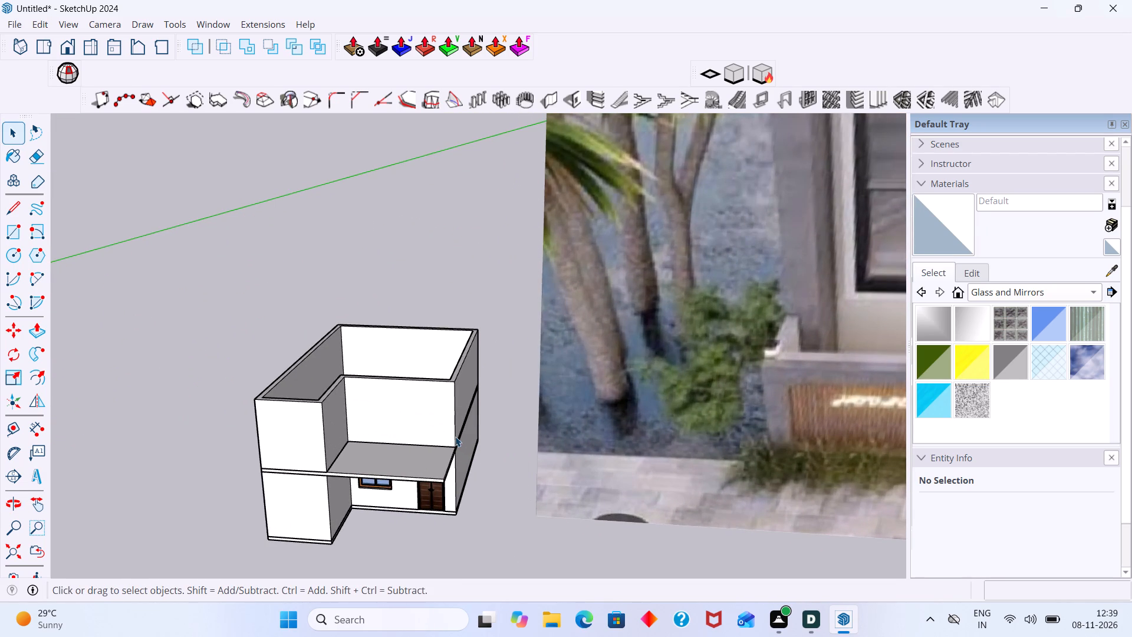
Place a vertical guide about 1' 8" in from the front wall's outer corner, aligned with the ground-floor door frame's outer edge.
{"action": "key", "text": "t"}
{"action": "scroll", "coordinate": [460, 436], "scroll_direction": "up", "scroll_amount": 4}
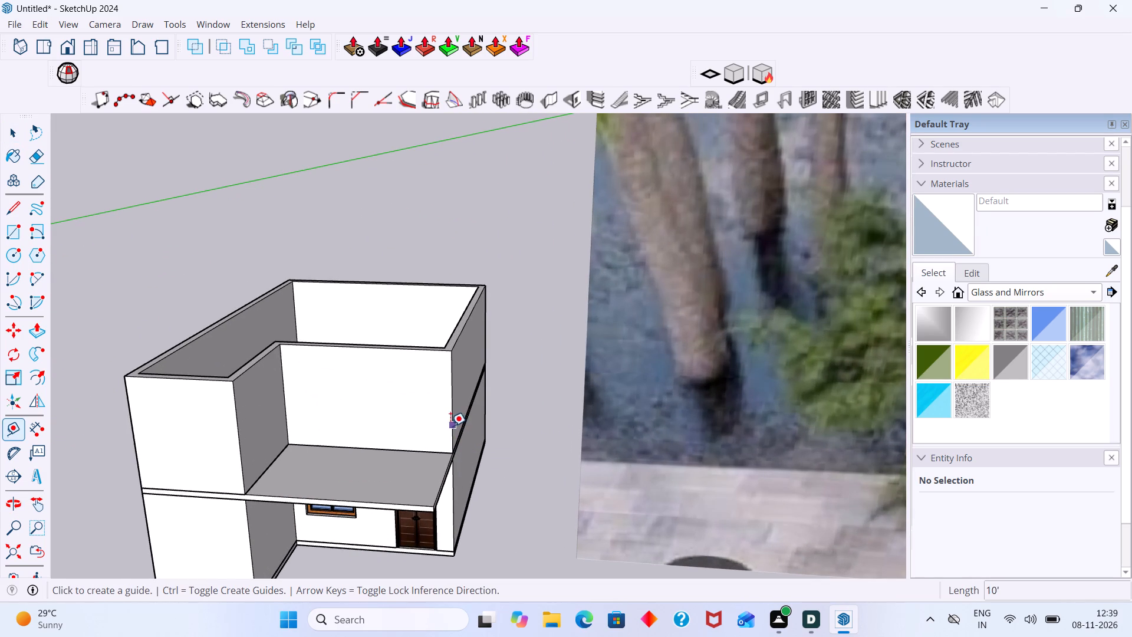
{"action": "left_click", "coordinate": [450, 425]}
{"action": "middle_click_drag", "start_coordinate": [429, 452], "coordinate": [411, 405]}
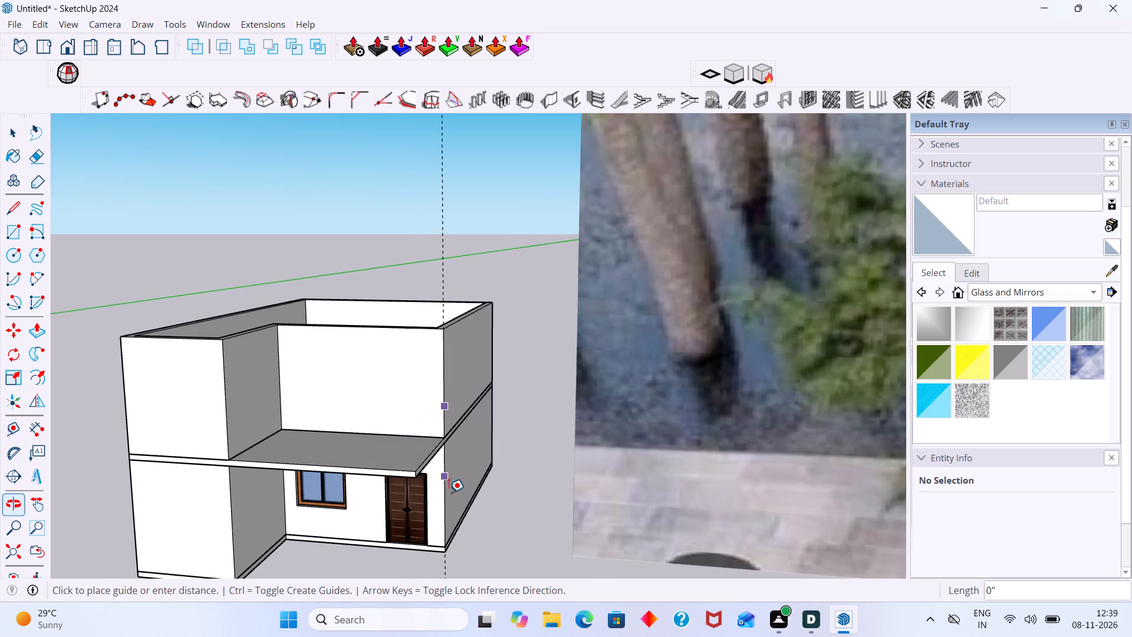
{"action": "scroll", "coordinate": [428, 472], "scroll_direction": "up", "scroll_amount": 16}
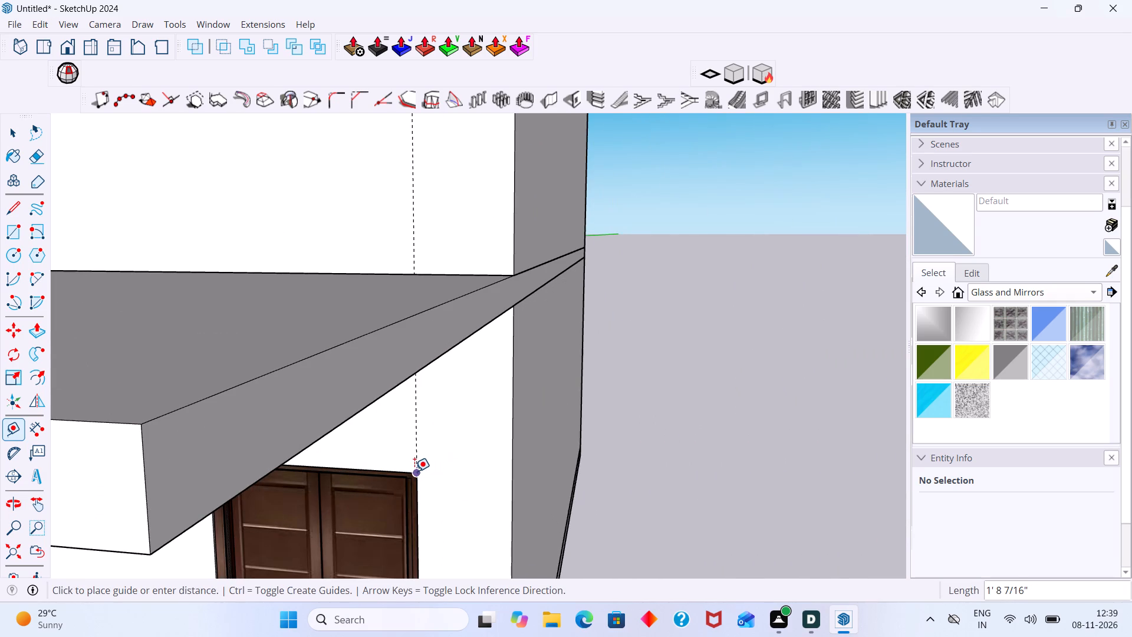
{"action": "left_click", "coordinate": [414, 471]}
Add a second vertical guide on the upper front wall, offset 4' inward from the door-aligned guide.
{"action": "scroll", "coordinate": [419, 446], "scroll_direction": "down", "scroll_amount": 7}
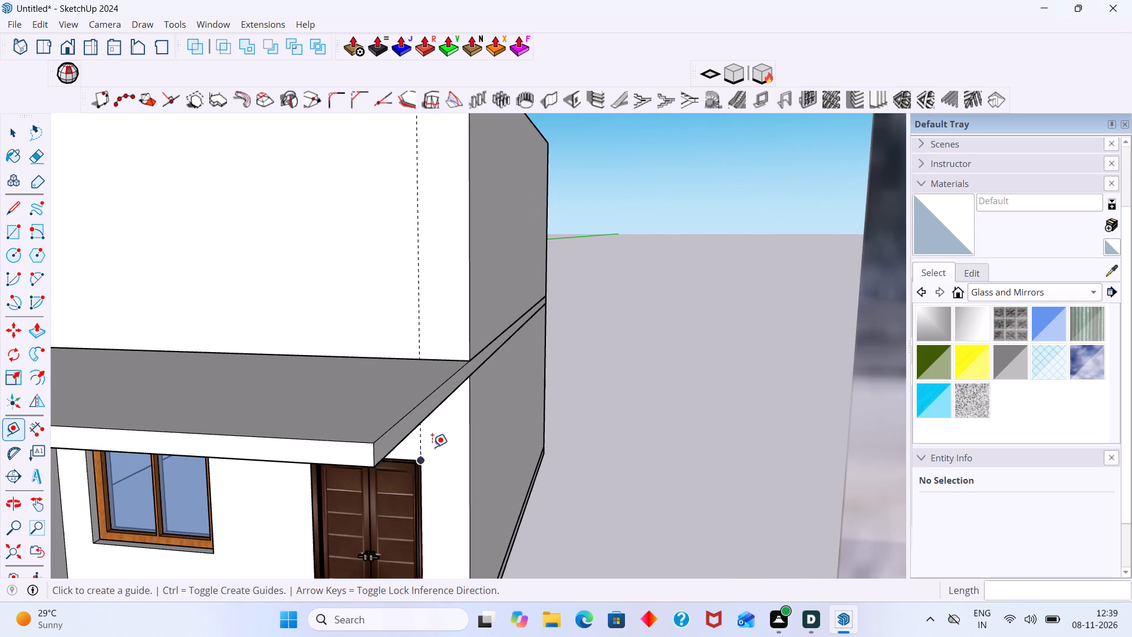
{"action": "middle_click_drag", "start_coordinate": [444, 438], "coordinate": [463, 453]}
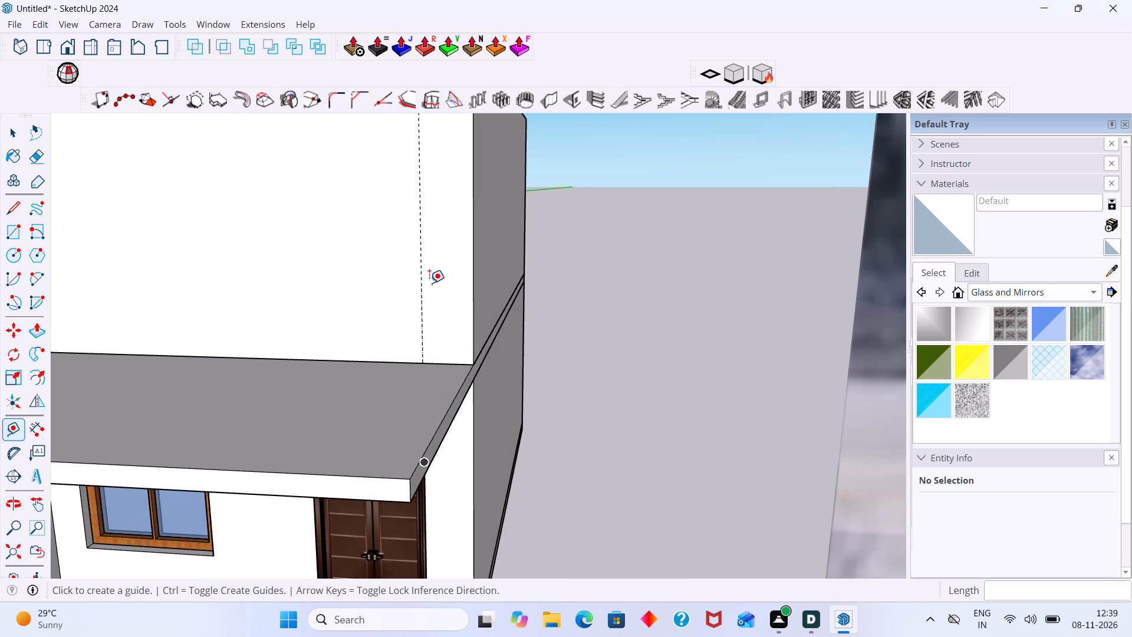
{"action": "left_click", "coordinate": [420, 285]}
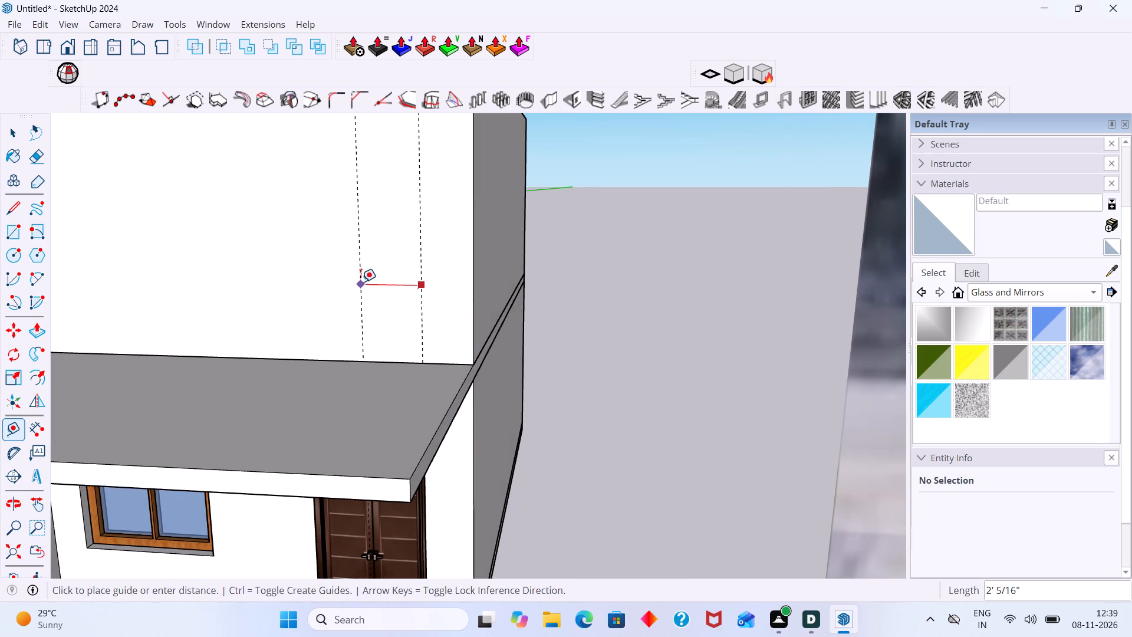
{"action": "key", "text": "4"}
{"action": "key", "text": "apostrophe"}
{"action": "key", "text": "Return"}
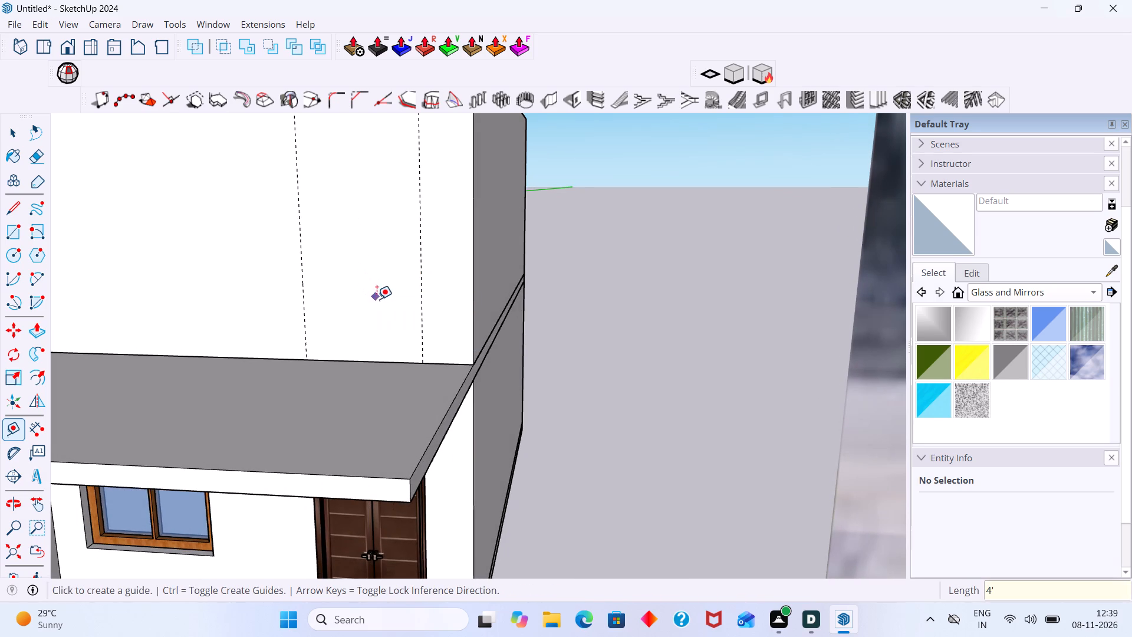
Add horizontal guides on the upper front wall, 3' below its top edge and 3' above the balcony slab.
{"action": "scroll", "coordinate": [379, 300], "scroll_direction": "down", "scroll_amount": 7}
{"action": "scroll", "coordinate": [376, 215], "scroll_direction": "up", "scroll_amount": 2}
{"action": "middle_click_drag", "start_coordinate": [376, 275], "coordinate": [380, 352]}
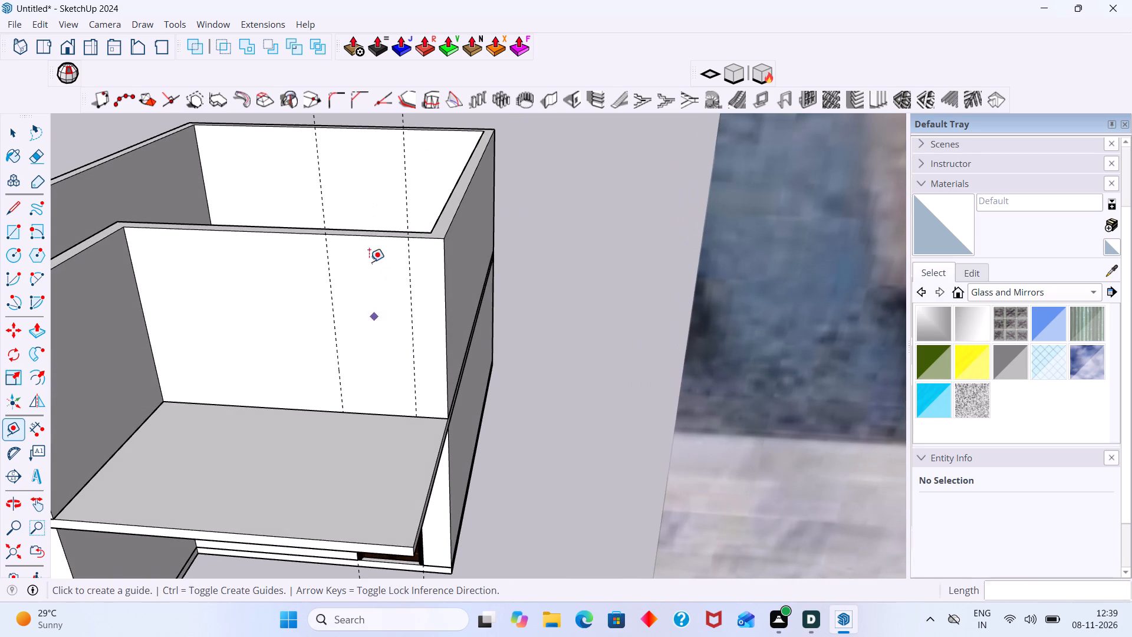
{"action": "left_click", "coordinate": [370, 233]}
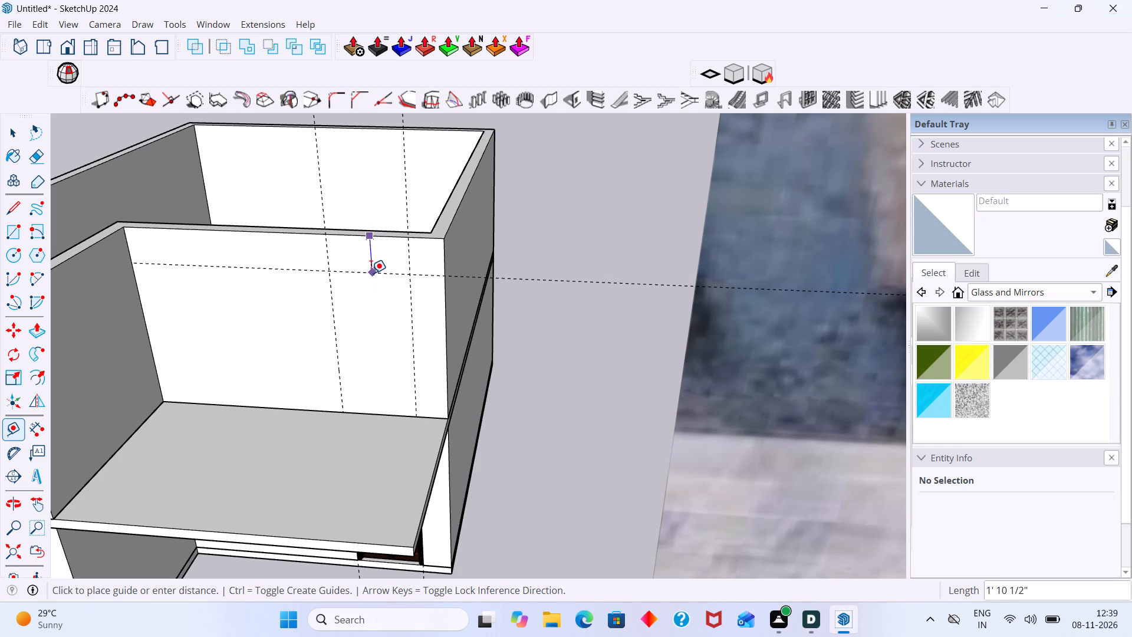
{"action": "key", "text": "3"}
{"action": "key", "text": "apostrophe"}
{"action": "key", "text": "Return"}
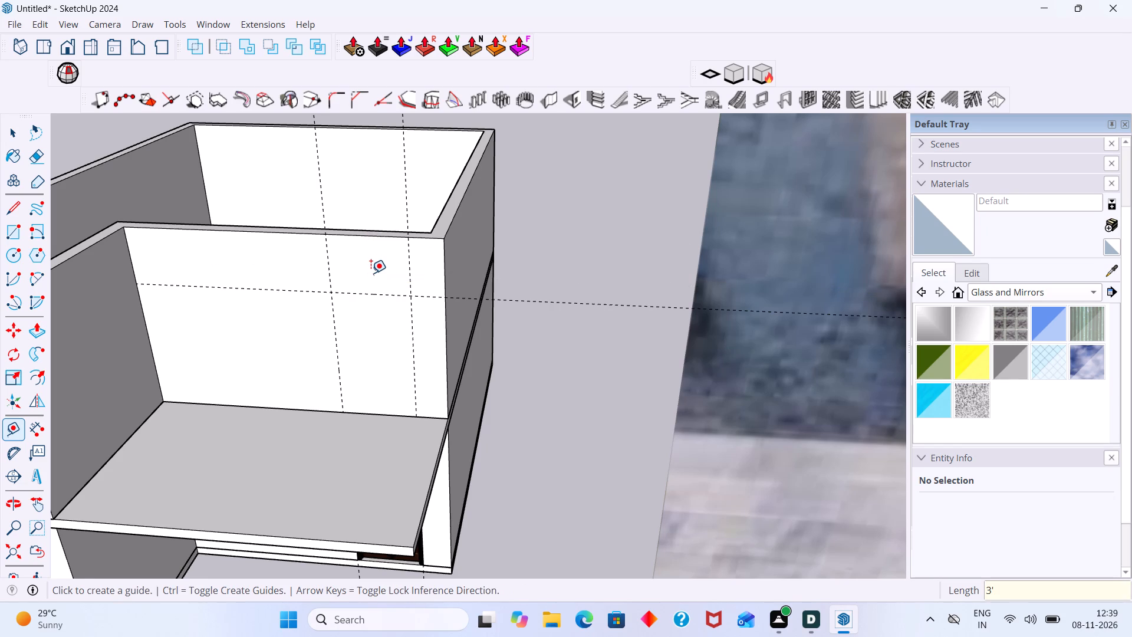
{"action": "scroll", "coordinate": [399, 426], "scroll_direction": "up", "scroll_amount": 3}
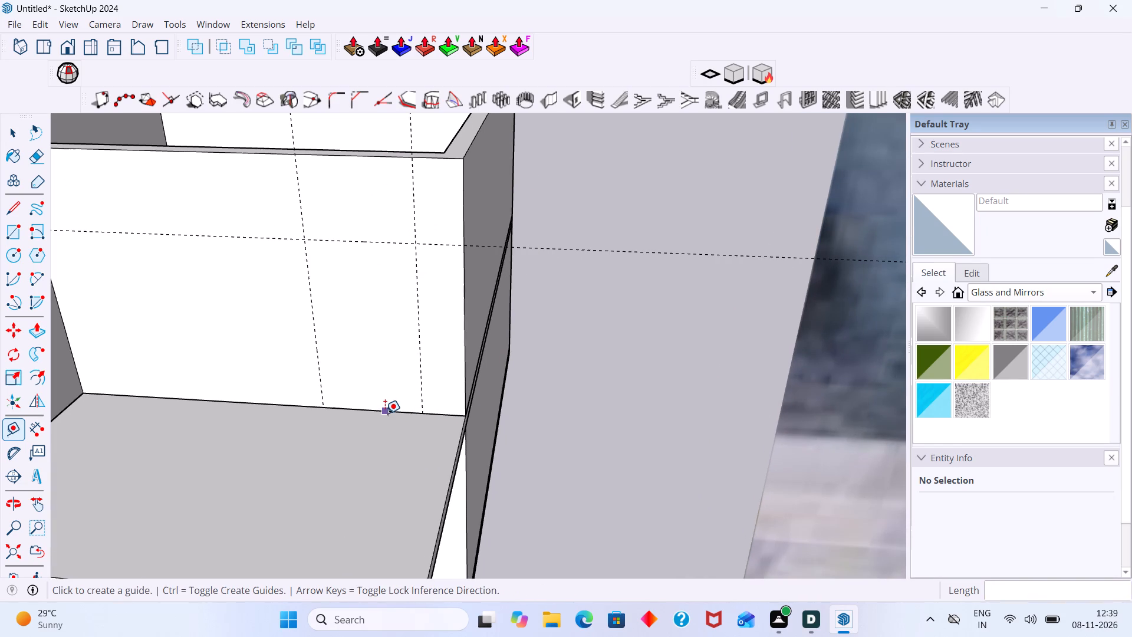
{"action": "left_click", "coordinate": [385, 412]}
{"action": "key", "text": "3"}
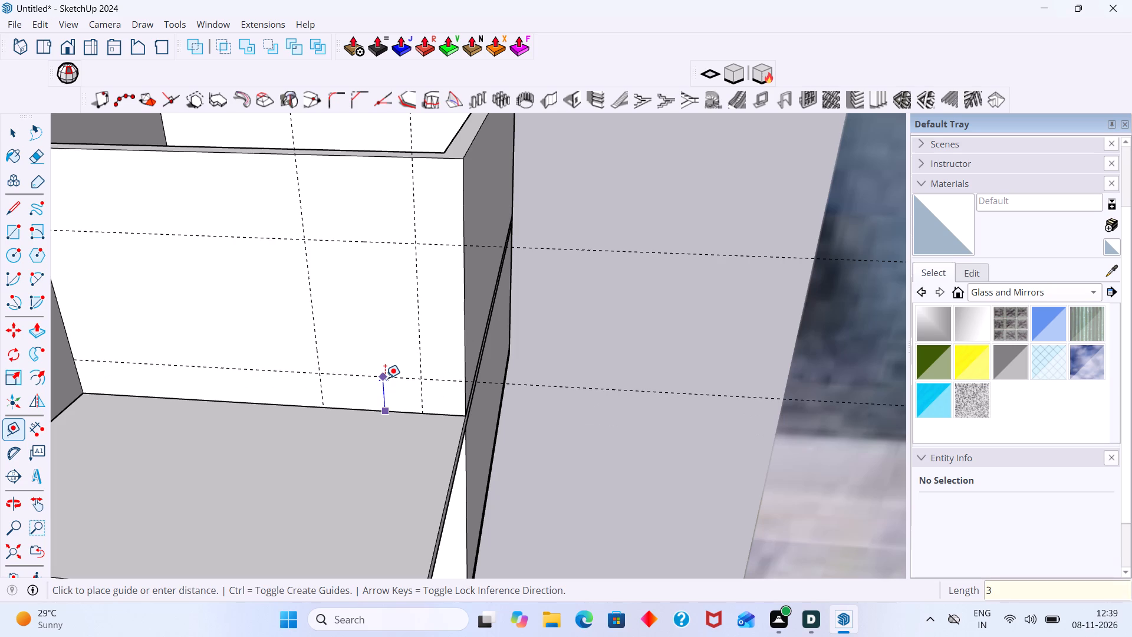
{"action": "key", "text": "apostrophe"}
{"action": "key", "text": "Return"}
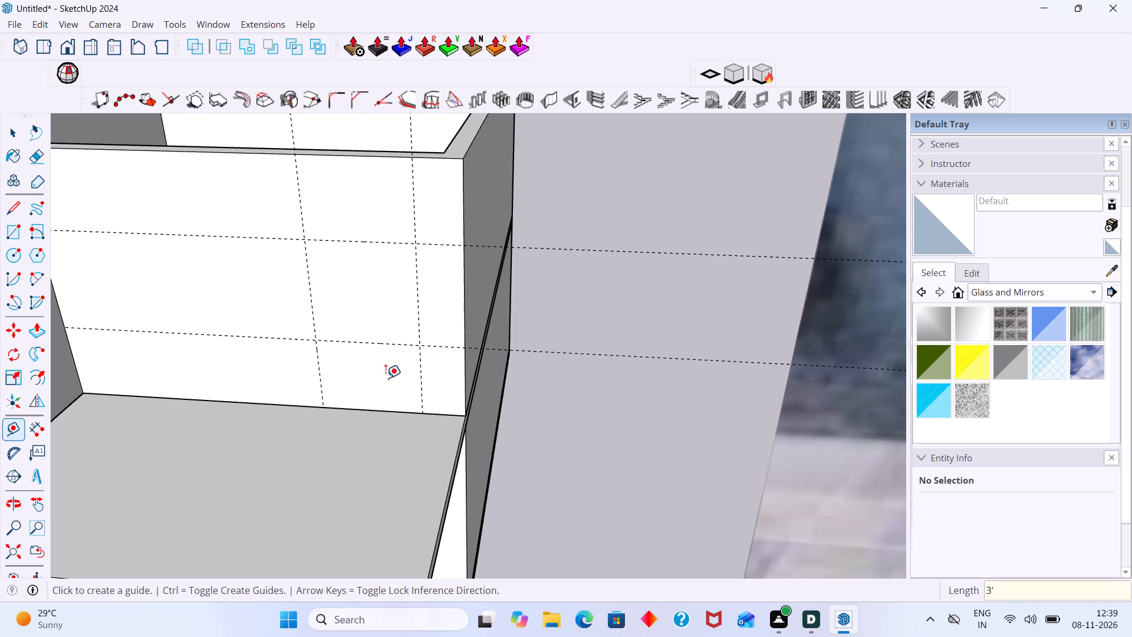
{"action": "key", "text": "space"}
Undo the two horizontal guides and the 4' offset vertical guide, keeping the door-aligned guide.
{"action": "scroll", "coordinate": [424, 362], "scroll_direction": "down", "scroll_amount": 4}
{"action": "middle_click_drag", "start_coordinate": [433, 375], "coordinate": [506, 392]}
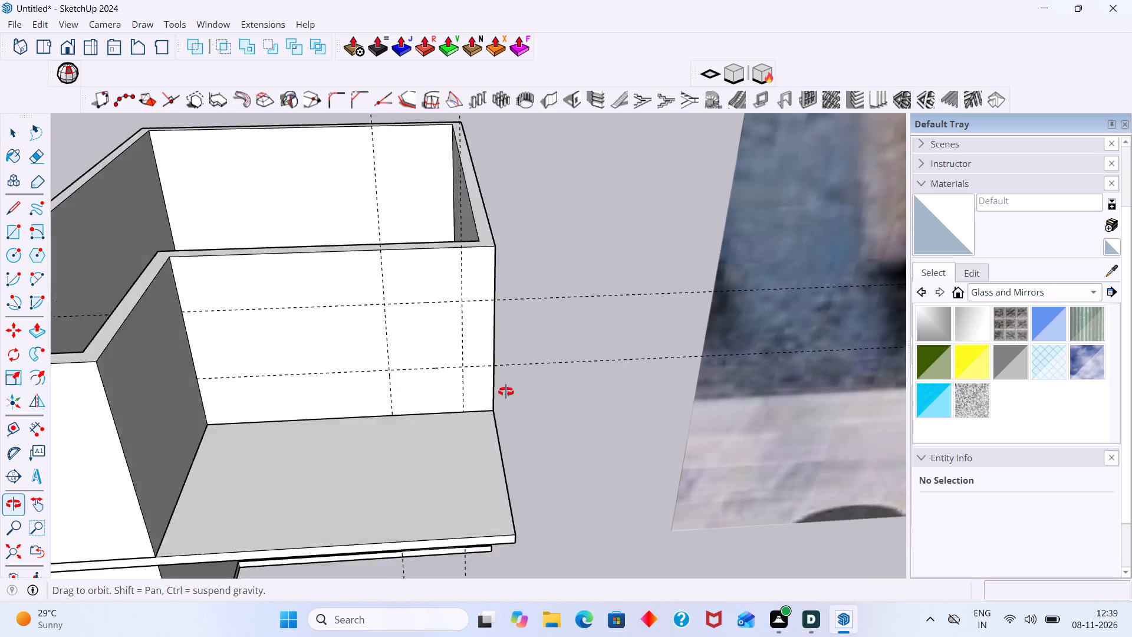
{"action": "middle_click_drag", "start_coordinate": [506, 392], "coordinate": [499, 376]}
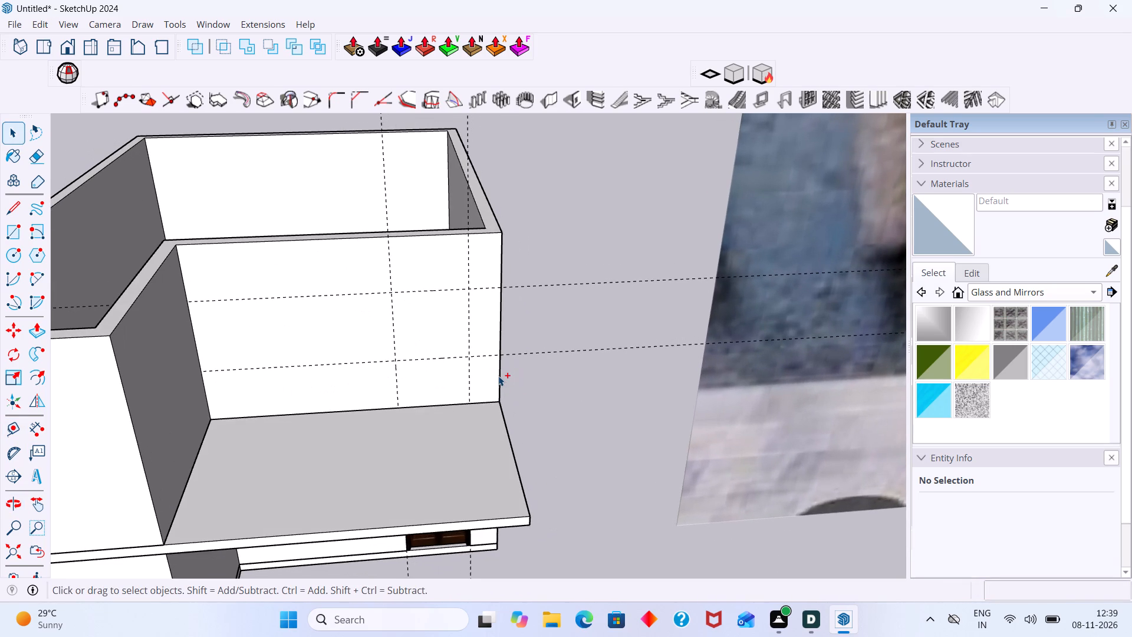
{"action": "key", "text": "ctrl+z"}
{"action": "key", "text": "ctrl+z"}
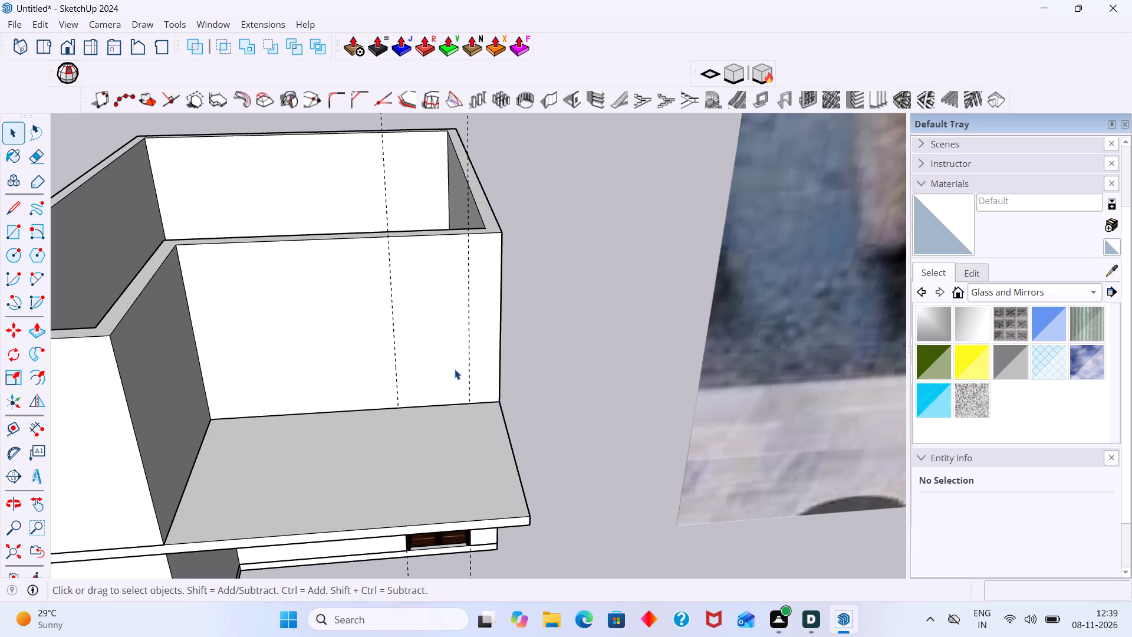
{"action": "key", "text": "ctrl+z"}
Add a vertical guide on the upper front wall, offset 5' inward from the door-aligned guide.
{"action": "key", "text": "t"}
{"action": "left_click", "coordinate": [468, 346]}
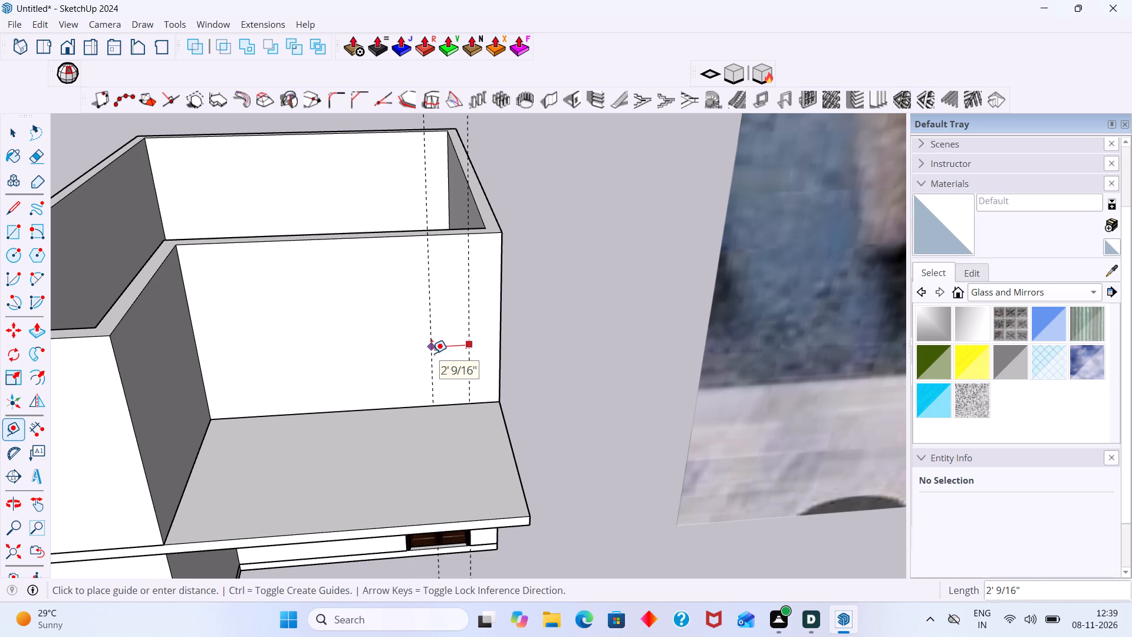
{"action": "key", "text": "5"}
{"action": "key", "text": "apostrophe"}
{"action": "key", "text": "Return"}
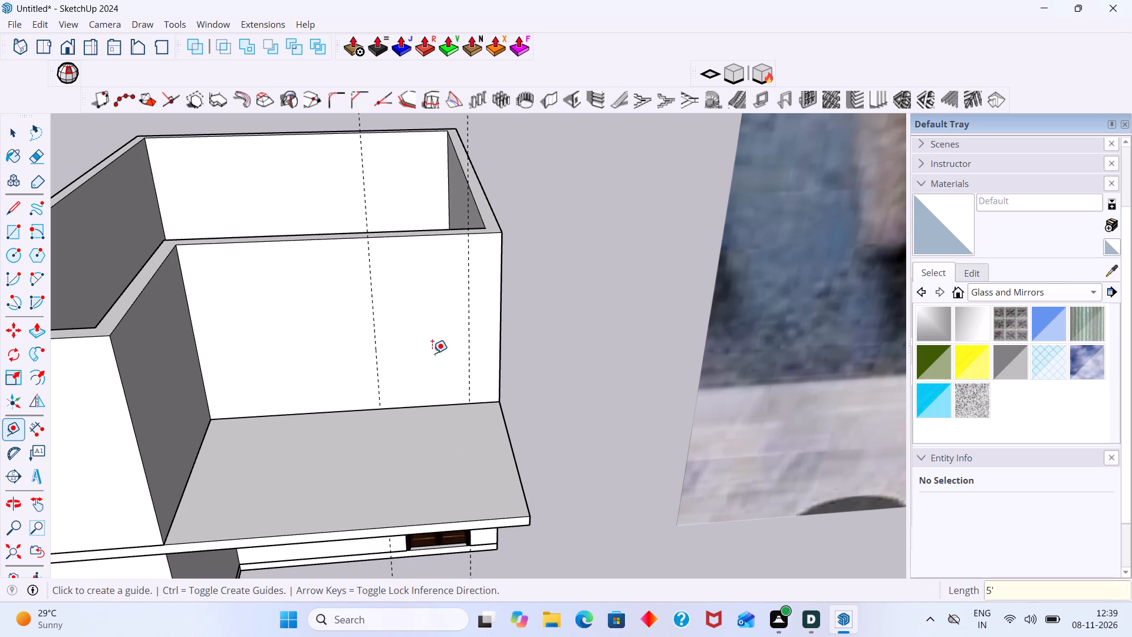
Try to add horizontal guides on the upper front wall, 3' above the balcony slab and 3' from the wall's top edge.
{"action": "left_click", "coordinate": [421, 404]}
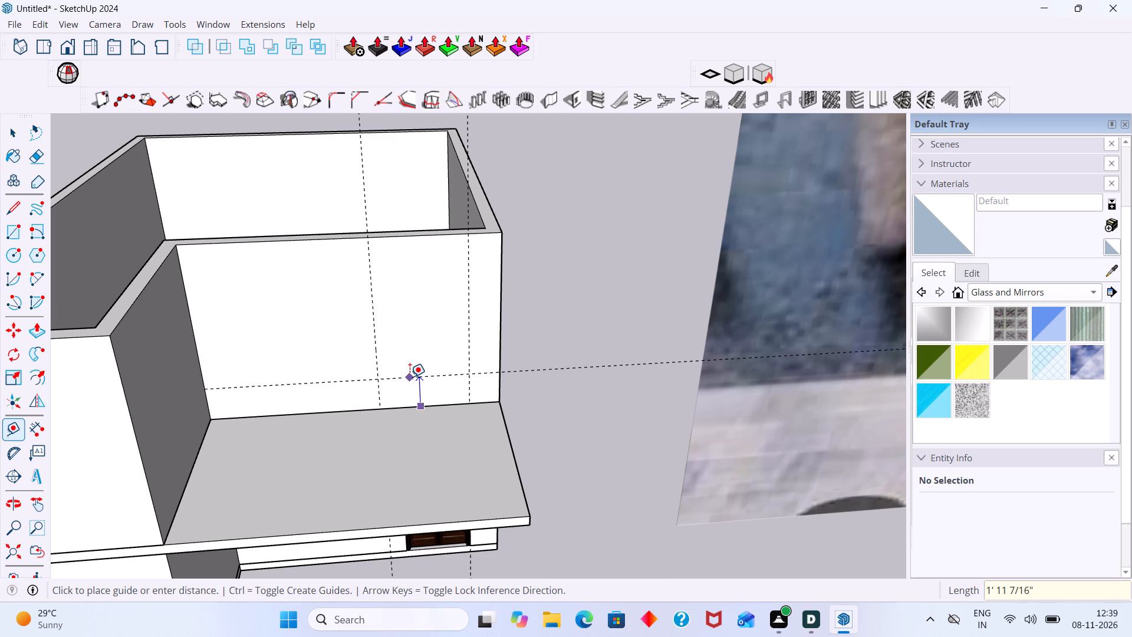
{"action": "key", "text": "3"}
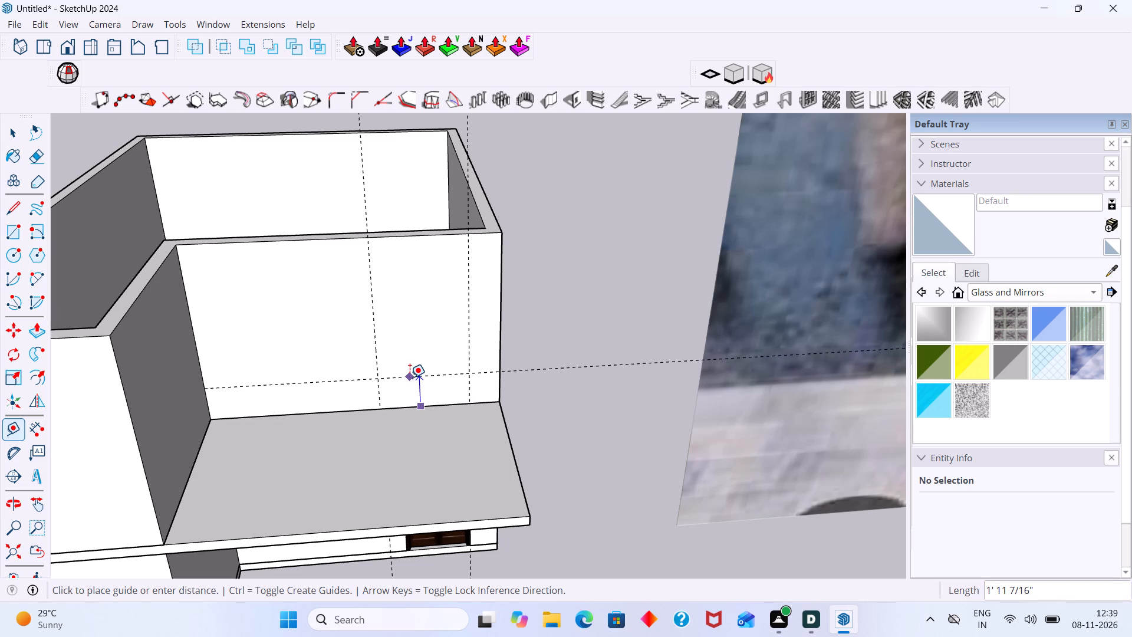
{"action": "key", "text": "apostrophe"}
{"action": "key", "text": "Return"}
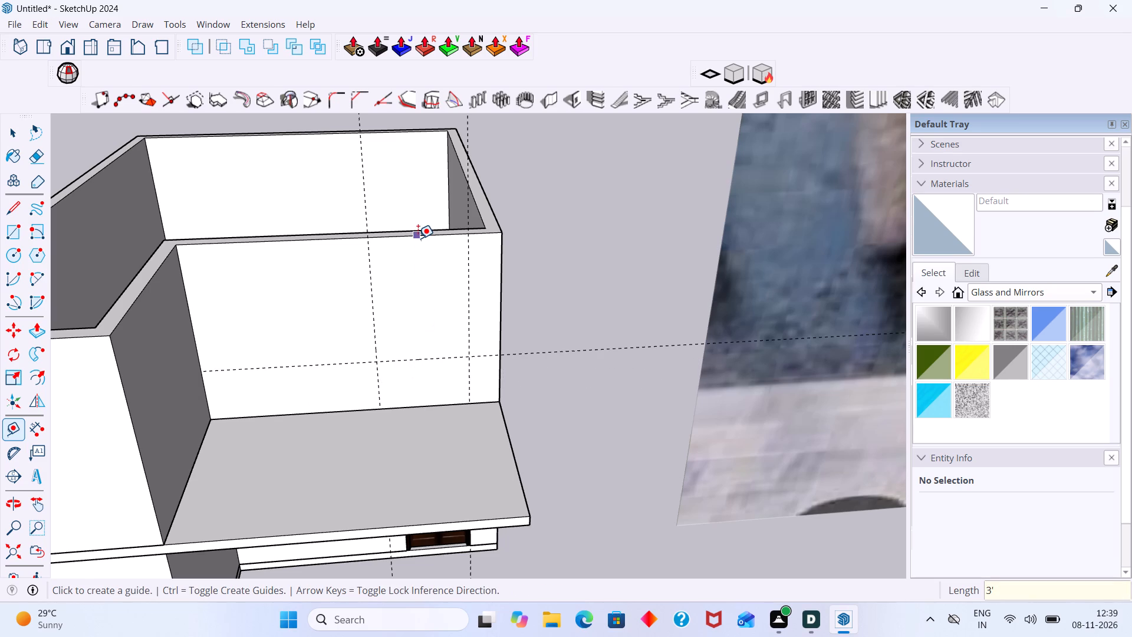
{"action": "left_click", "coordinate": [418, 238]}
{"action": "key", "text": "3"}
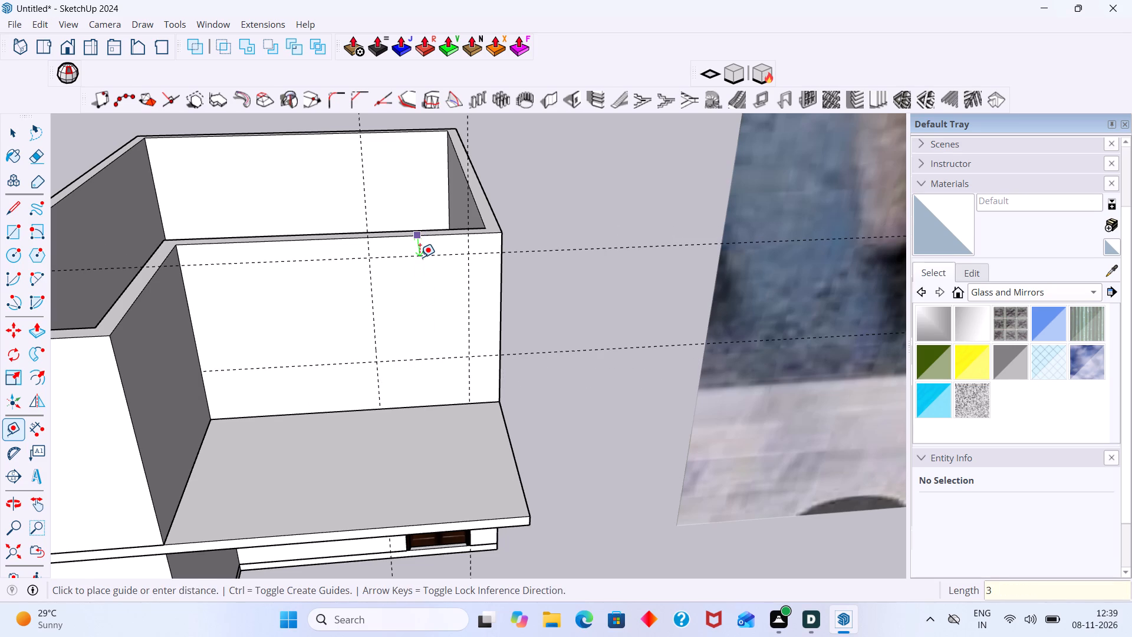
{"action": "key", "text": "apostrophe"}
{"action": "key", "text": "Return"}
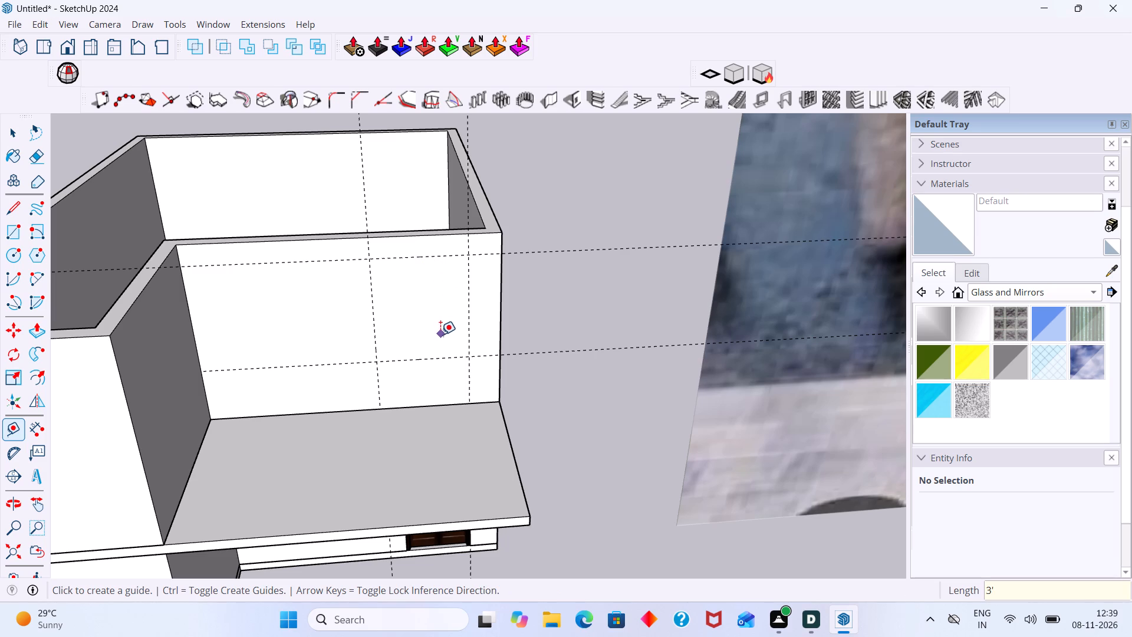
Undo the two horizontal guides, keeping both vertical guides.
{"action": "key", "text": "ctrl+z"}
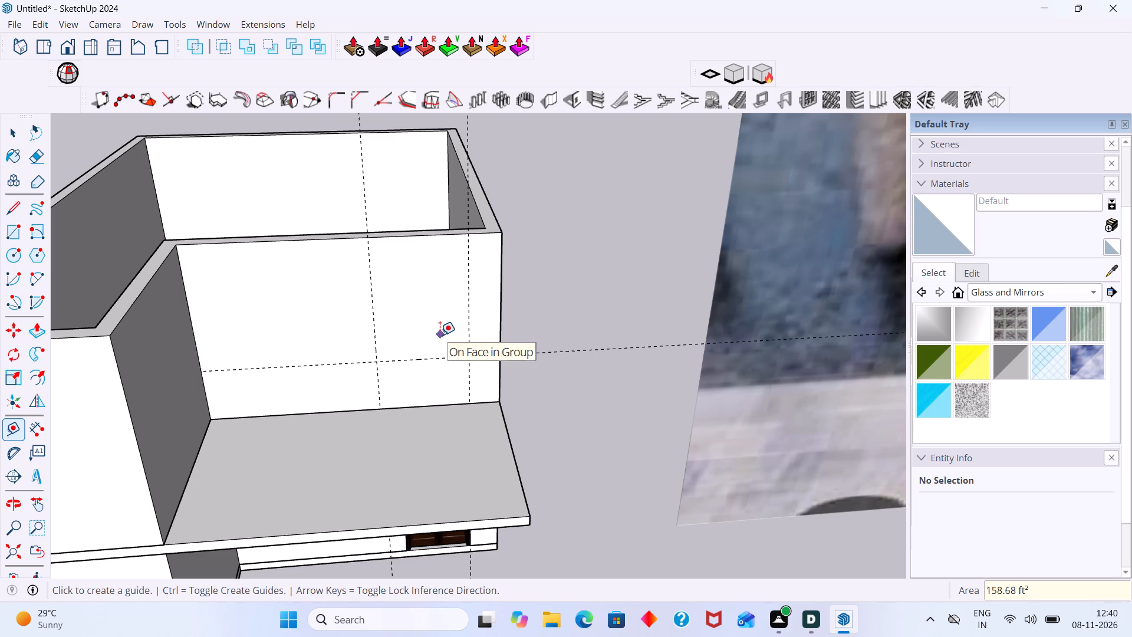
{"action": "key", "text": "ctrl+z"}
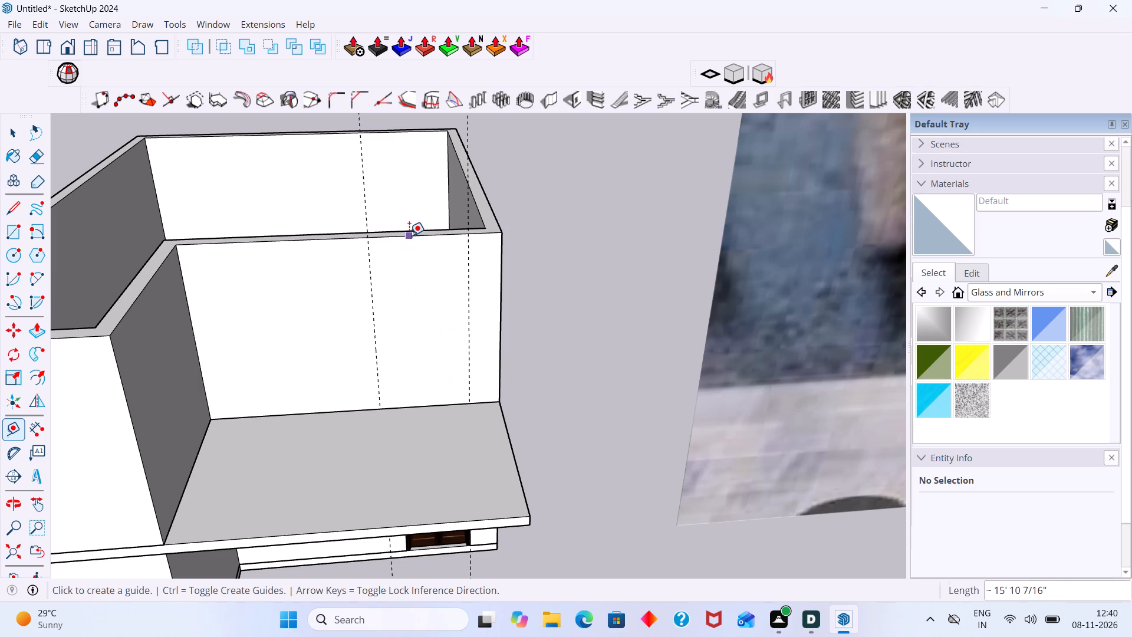
Add horizontal guides on the upper front wall, 3' vertically below its top edge and 3' above the balcony slab.
{"action": "left_click", "coordinate": [409, 235]}
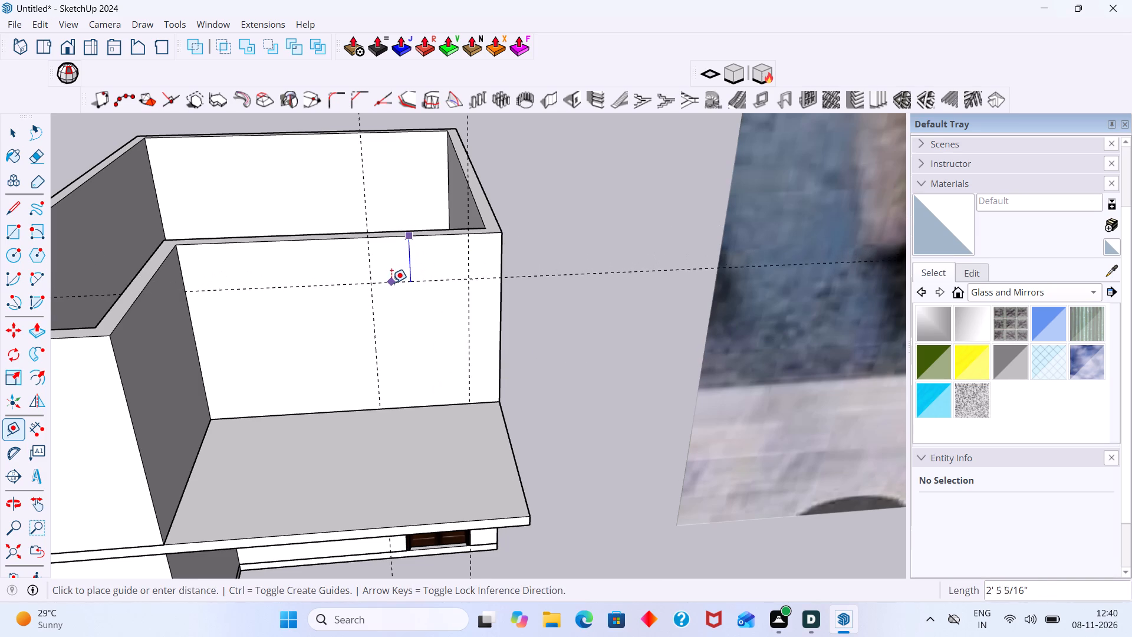
{"action": "key", "text": "Up"}
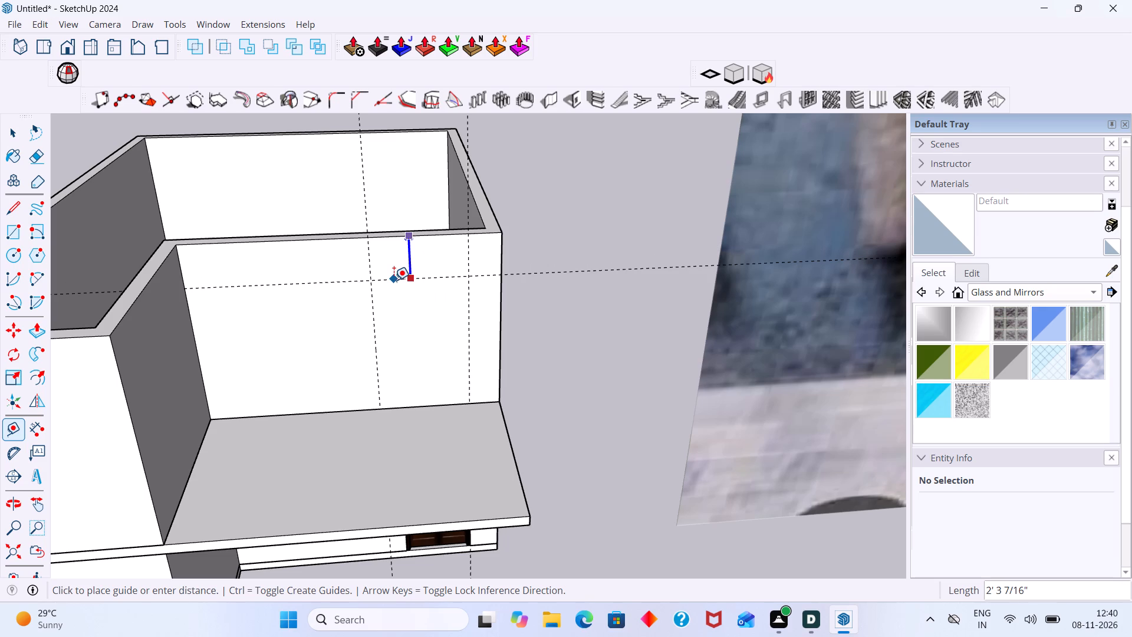
{"action": "key", "text": "3"}
{"action": "key", "text": "apostrophe"}
{"action": "key", "text": "Return"}
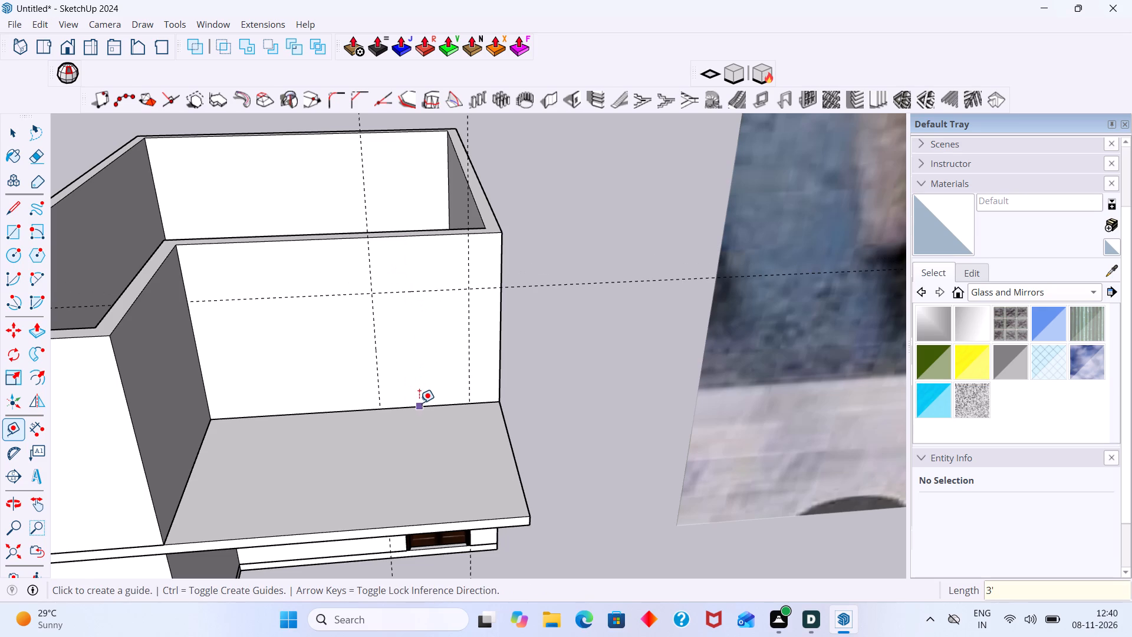
{"action": "left_click", "coordinate": [419, 402]}
{"action": "key", "text": "Escape"}
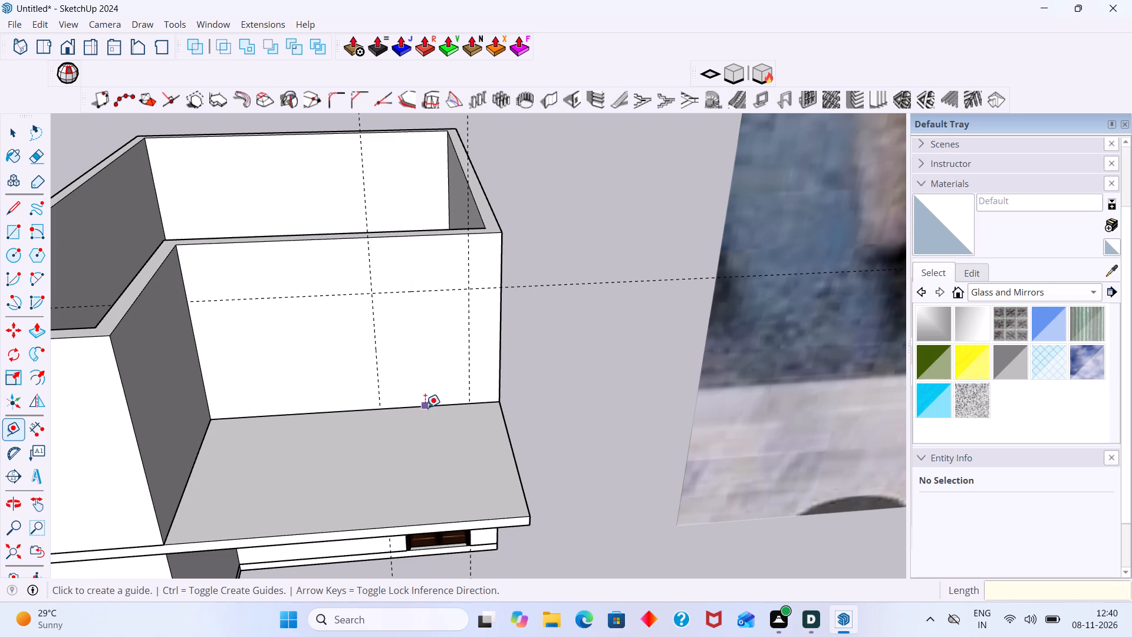
{"action": "left_click", "coordinate": [425, 407]}
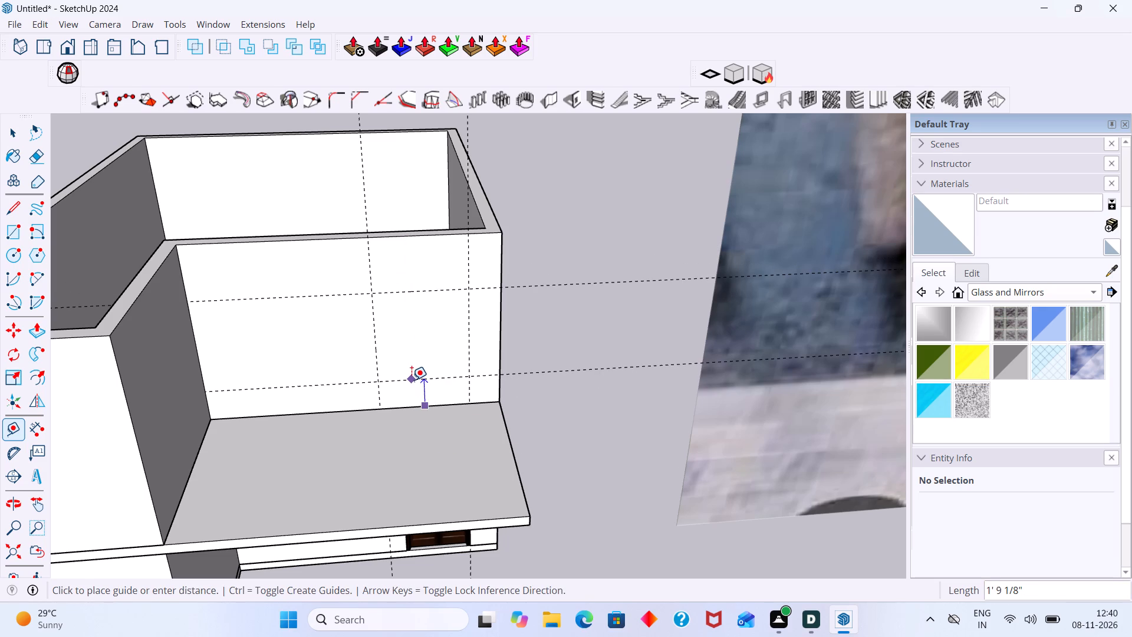
{"action": "key", "text": "3"}
{"action": "key", "text": "apostrophe"}
{"action": "key", "text": "Return"}
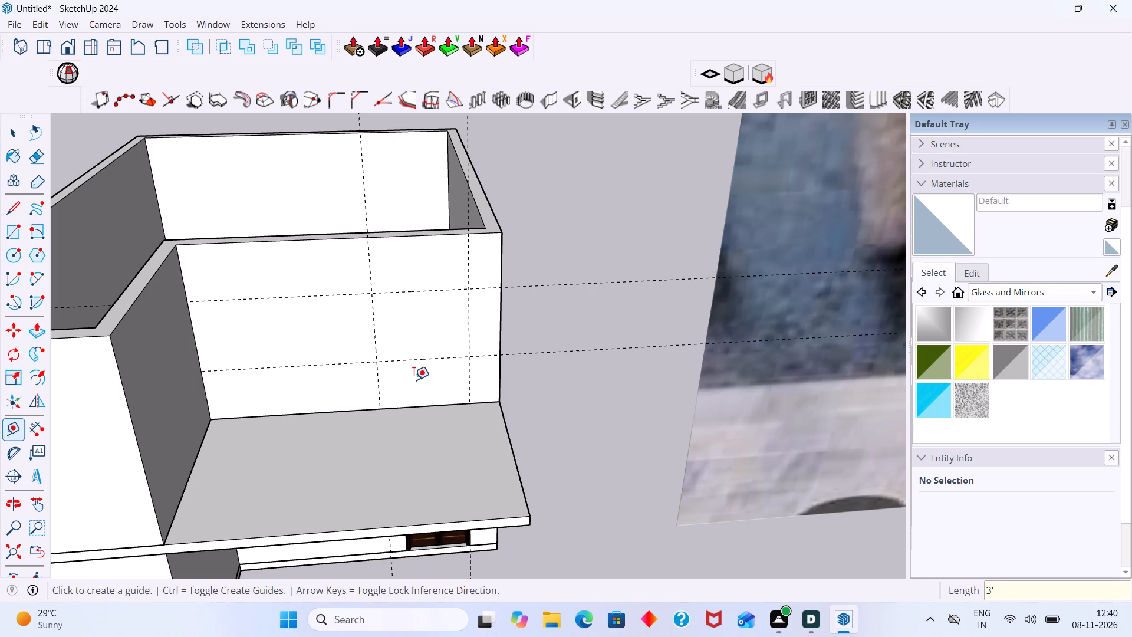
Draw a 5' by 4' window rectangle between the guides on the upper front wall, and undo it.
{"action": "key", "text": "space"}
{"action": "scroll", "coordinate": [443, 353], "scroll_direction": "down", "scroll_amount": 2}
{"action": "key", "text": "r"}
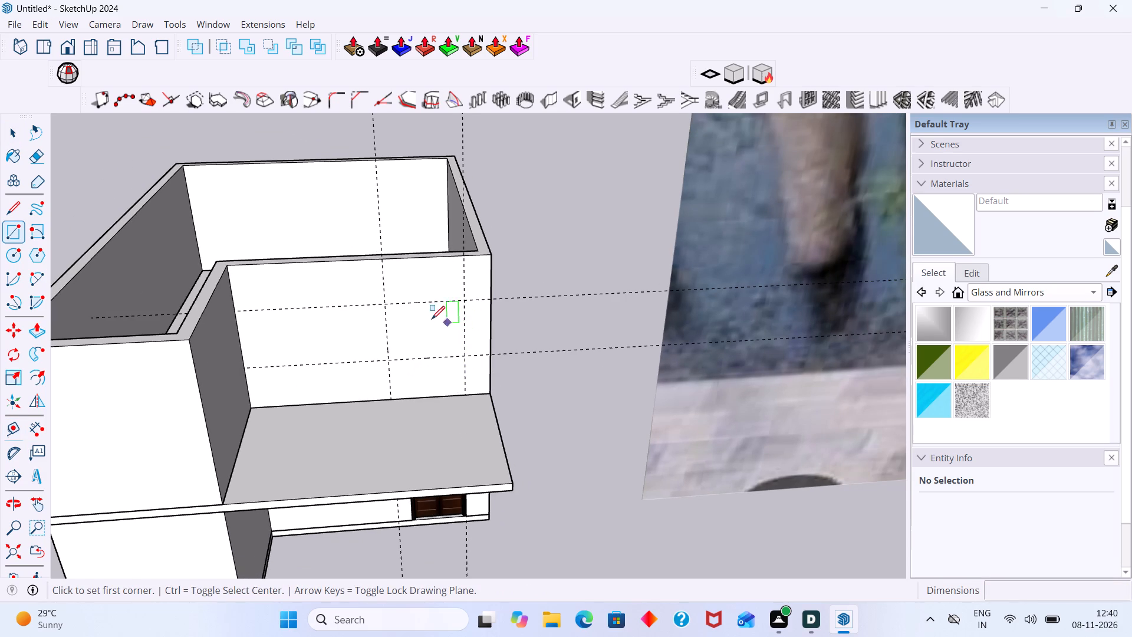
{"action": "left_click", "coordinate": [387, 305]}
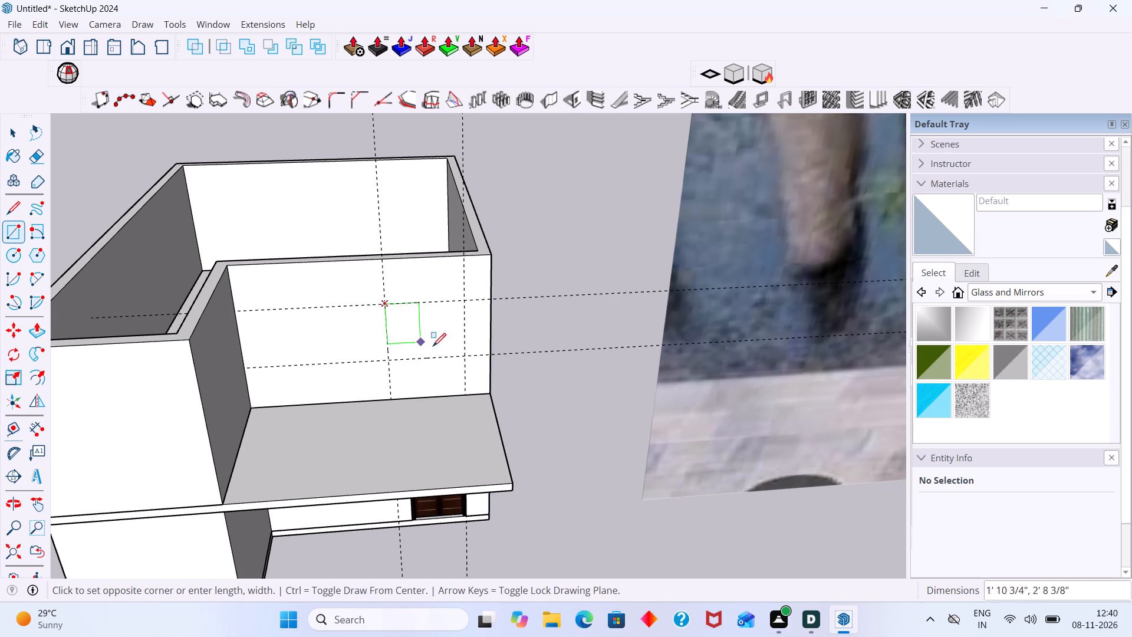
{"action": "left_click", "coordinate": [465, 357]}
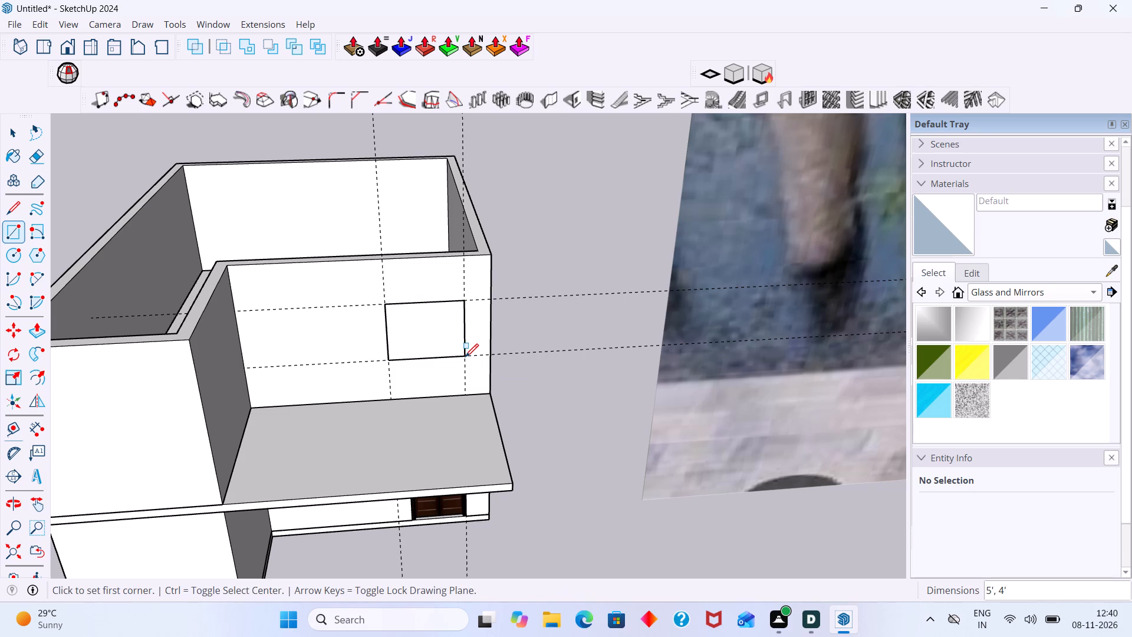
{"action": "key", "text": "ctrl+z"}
Examine the reference image's upper-storey facade and compare its window with the guides on the model.
{"action": "scroll", "coordinate": [460, 370], "scroll_direction": "down", "scroll_amount": 11}
{"action": "middle_click_drag", "start_coordinate": [617, 370], "coordinate": [443, 390], "text": "shift"}
{"action": "scroll", "coordinate": [467, 380], "scroll_direction": "down", "scroll_amount": 4}
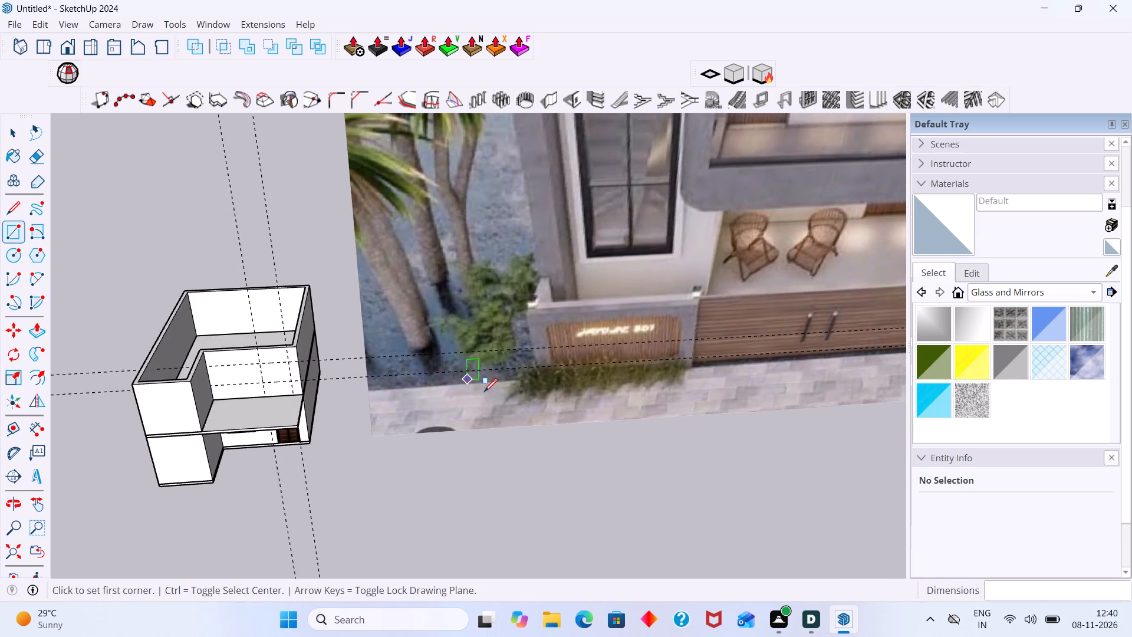
{"action": "scroll", "coordinate": [484, 392], "scroll_direction": "down", "scroll_amount": 9}
{"action": "middle_click_drag", "start_coordinate": [589, 371], "coordinate": [673, 257]}
{"action": "scroll", "coordinate": [615, 219], "scroll_direction": "up", "scroll_amount": 2}
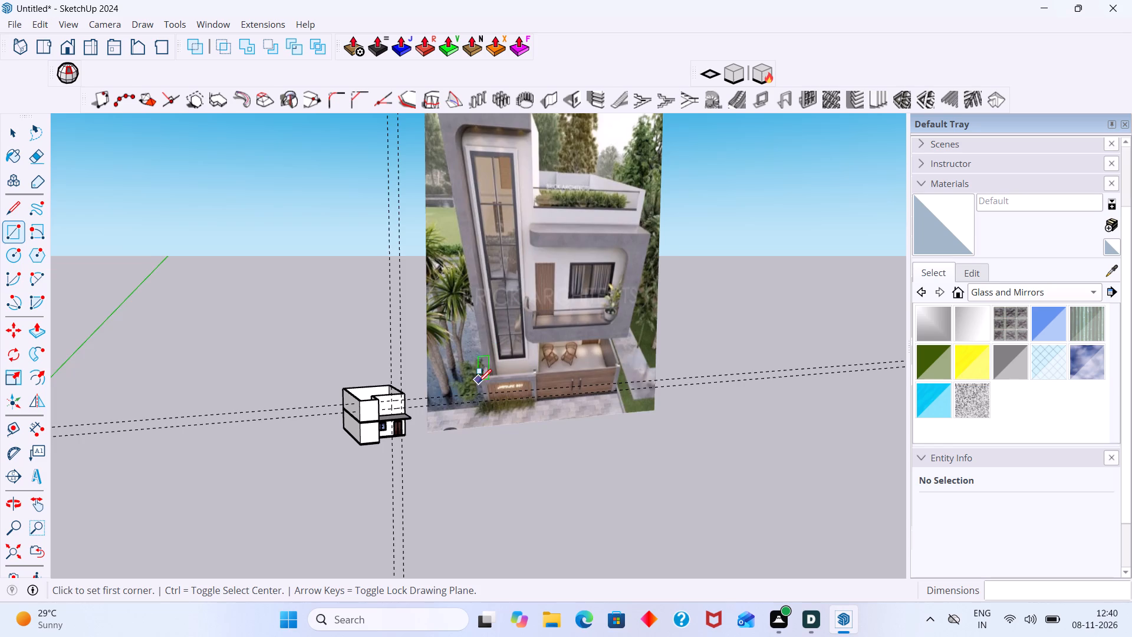
{"action": "scroll", "coordinate": [454, 368], "scroll_direction": "up", "scroll_amount": 5}
{"action": "middle_click_drag", "start_coordinate": [391, 422], "coordinate": [278, 464]}
{"action": "scroll", "coordinate": [358, 446], "scroll_direction": "up", "scroll_amount": 10}
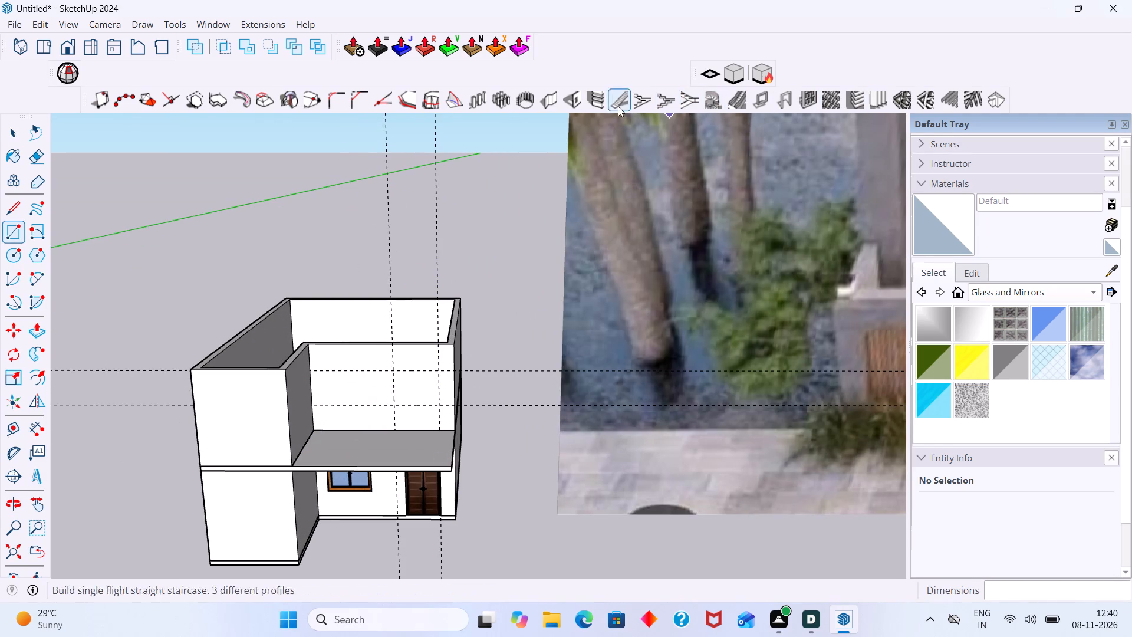
Start a Create Wall Opening operation with the opening width set to 5' and the height kept at 3'.
{"action": "left_click", "coordinate": [575, 104]}
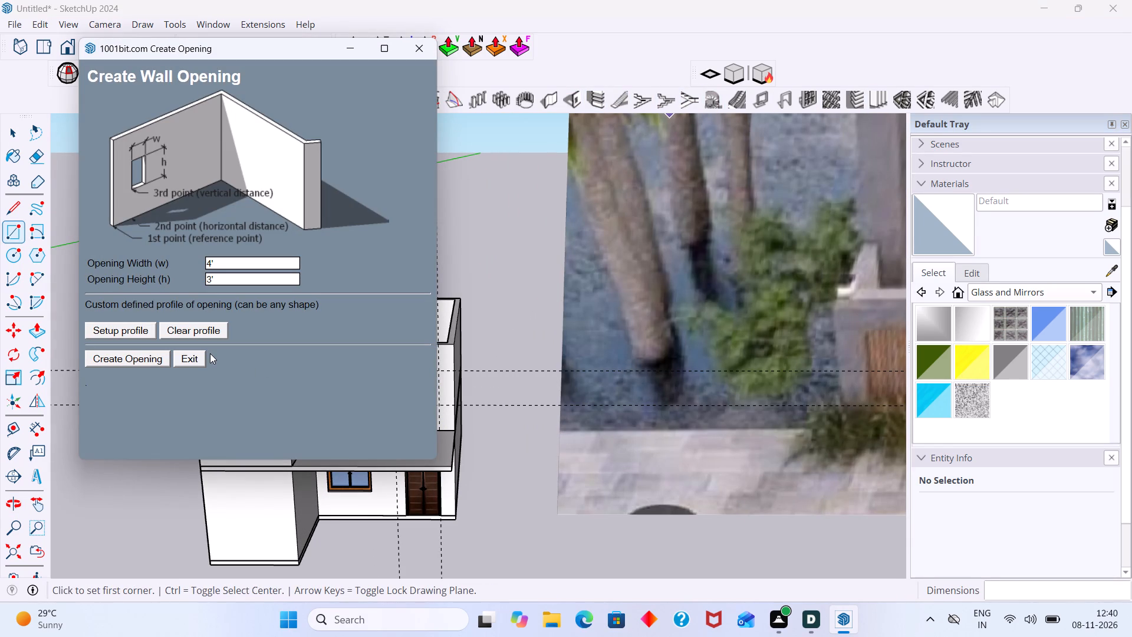
{"action": "left_click", "coordinate": [215, 262]}
{"action": "type", "text": "5'"}
{"action": "left_click", "coordinate": [155, 357]}
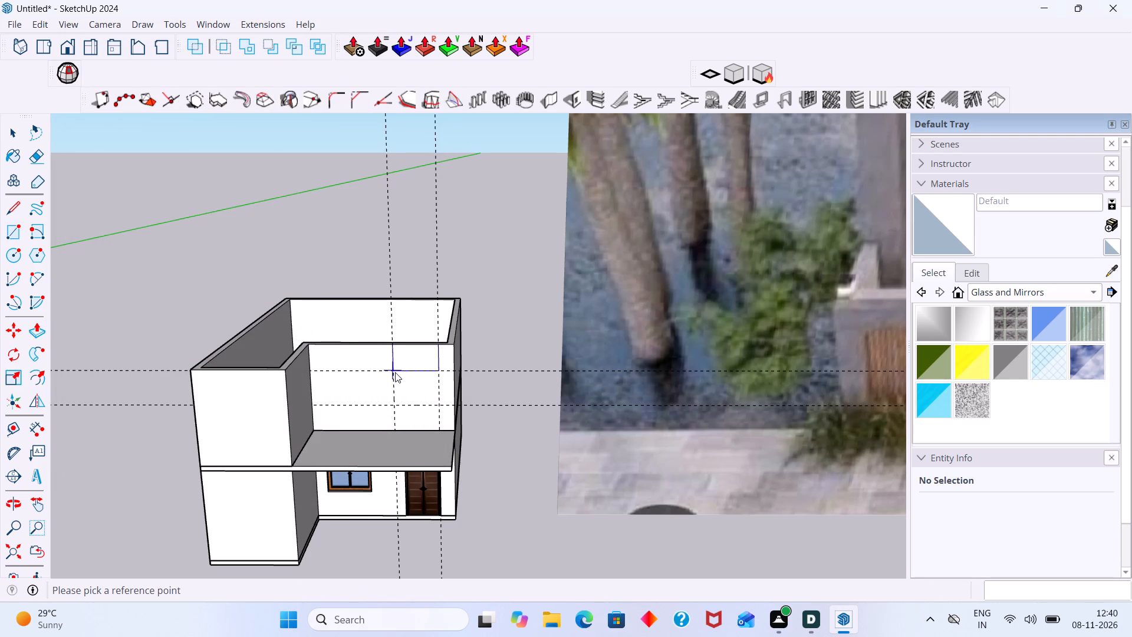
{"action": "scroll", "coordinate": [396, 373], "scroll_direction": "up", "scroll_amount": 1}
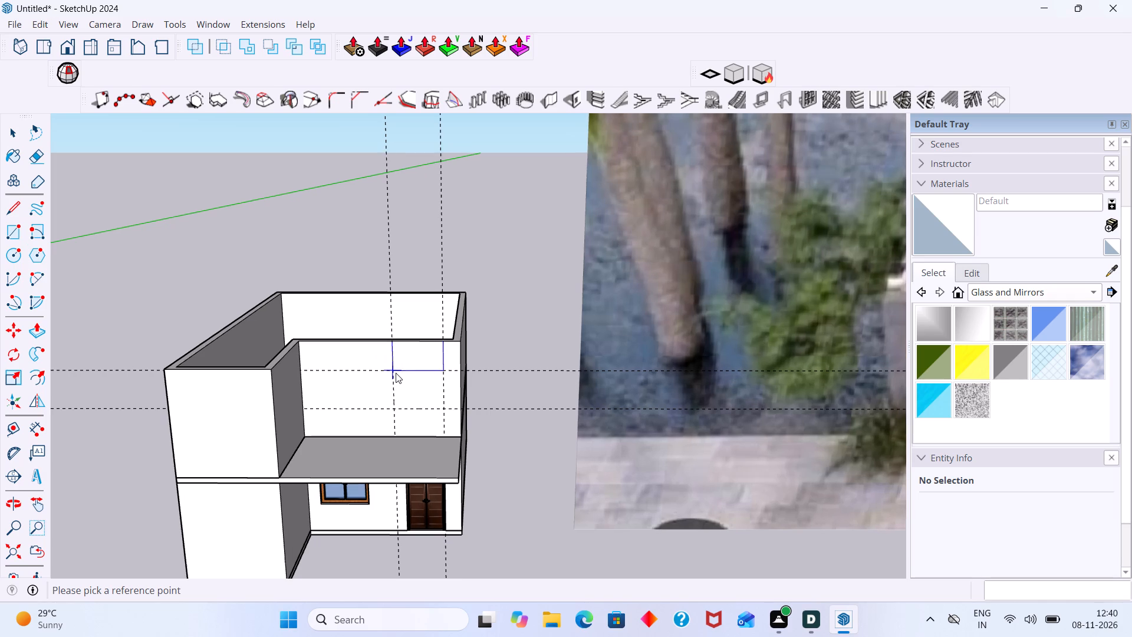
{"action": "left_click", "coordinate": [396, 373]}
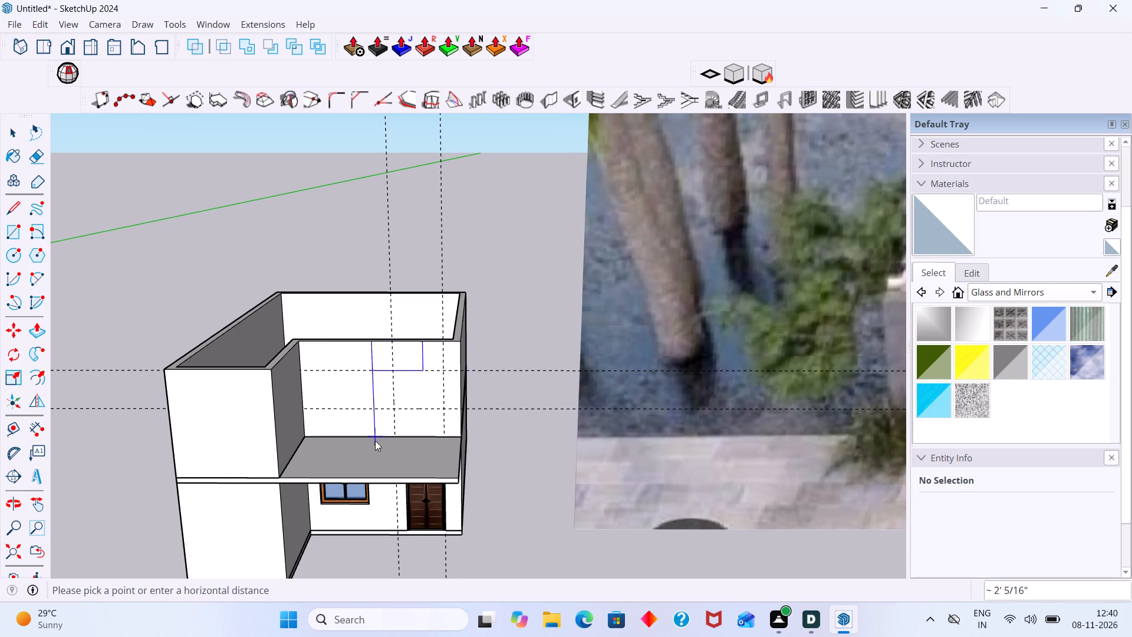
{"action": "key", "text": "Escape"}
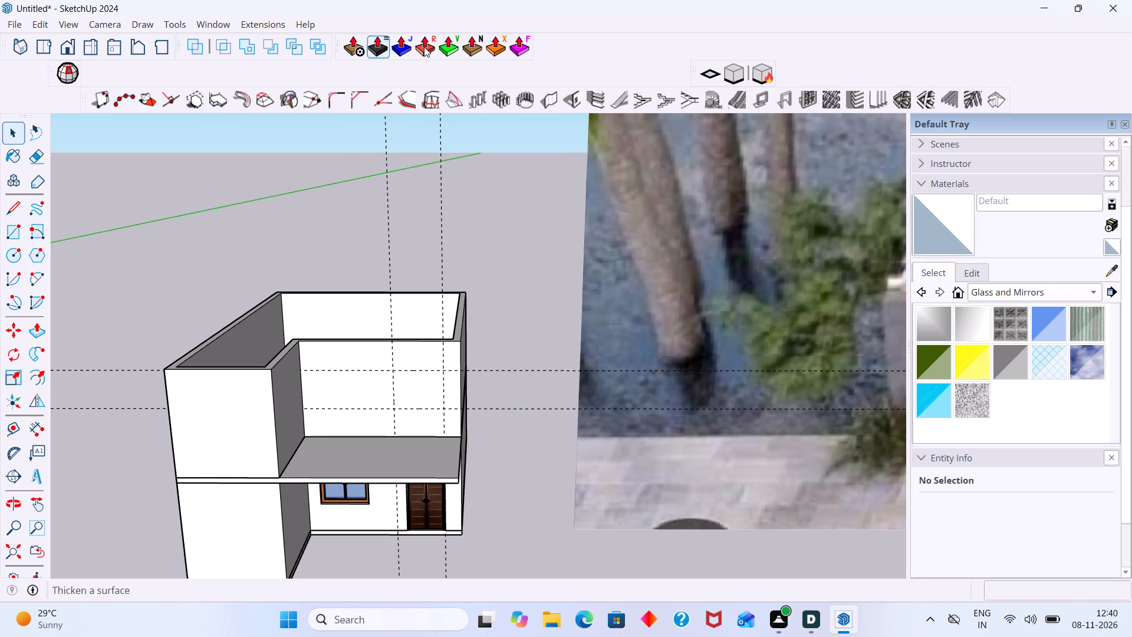
Create the 5' by 3' wall opening from the intersection of the inner vertical guide and the lower horizontal guide.
{"action": "left_click", "coordinate": [572, 102]}
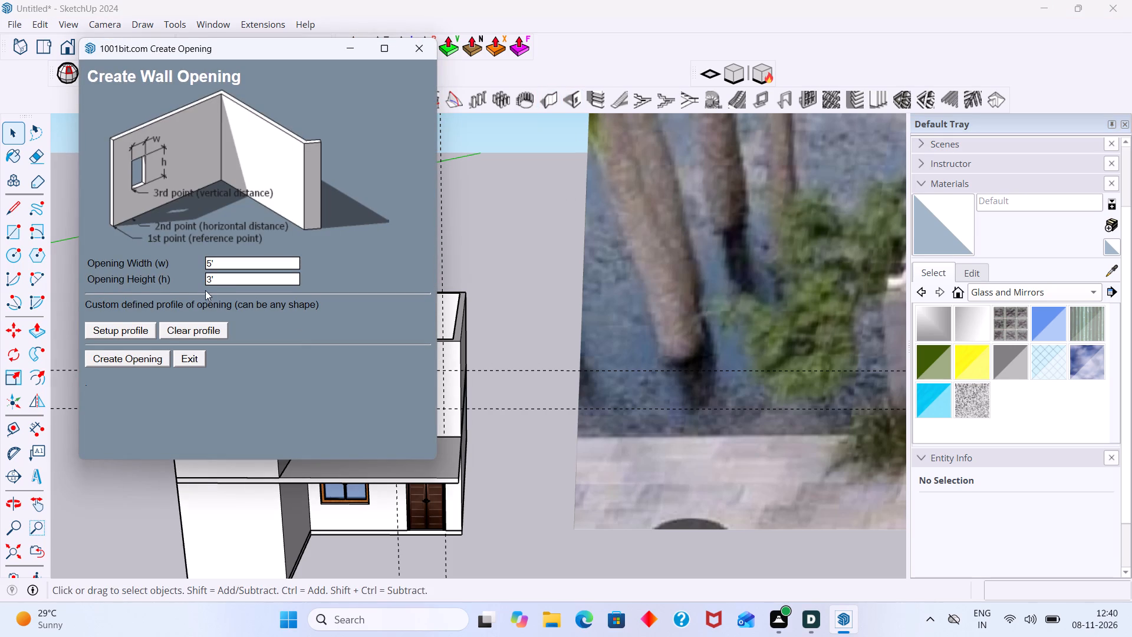
{"action": "left_click", "coordinate": [150, 360]}
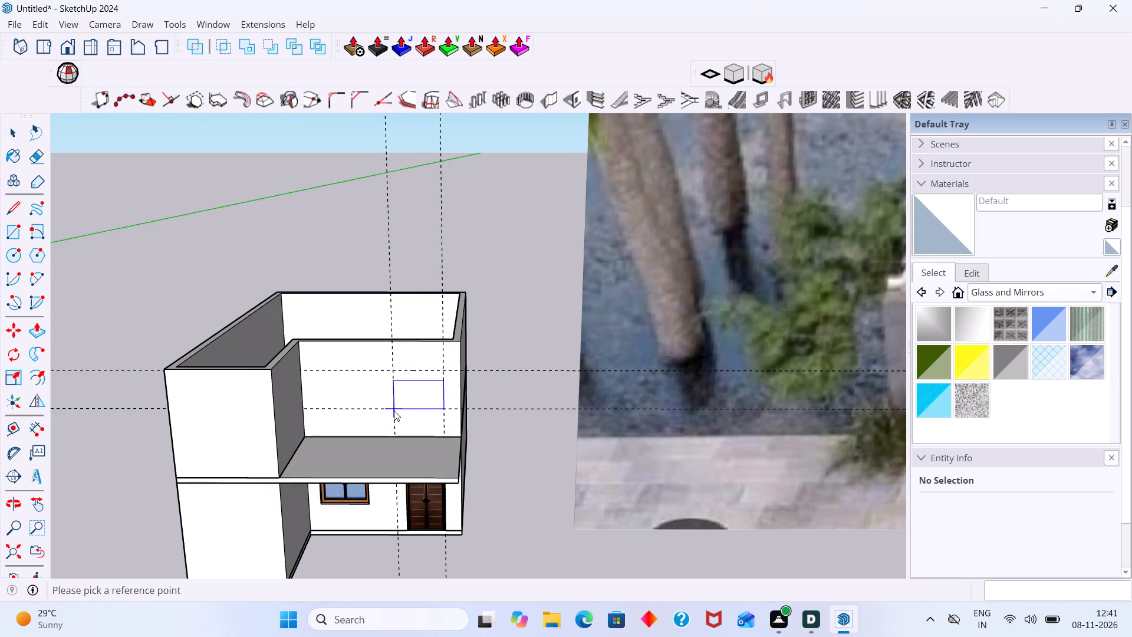
{"action": "double_click", "coordinate": [393, 410]}
{"action": "key", "text": "space"}
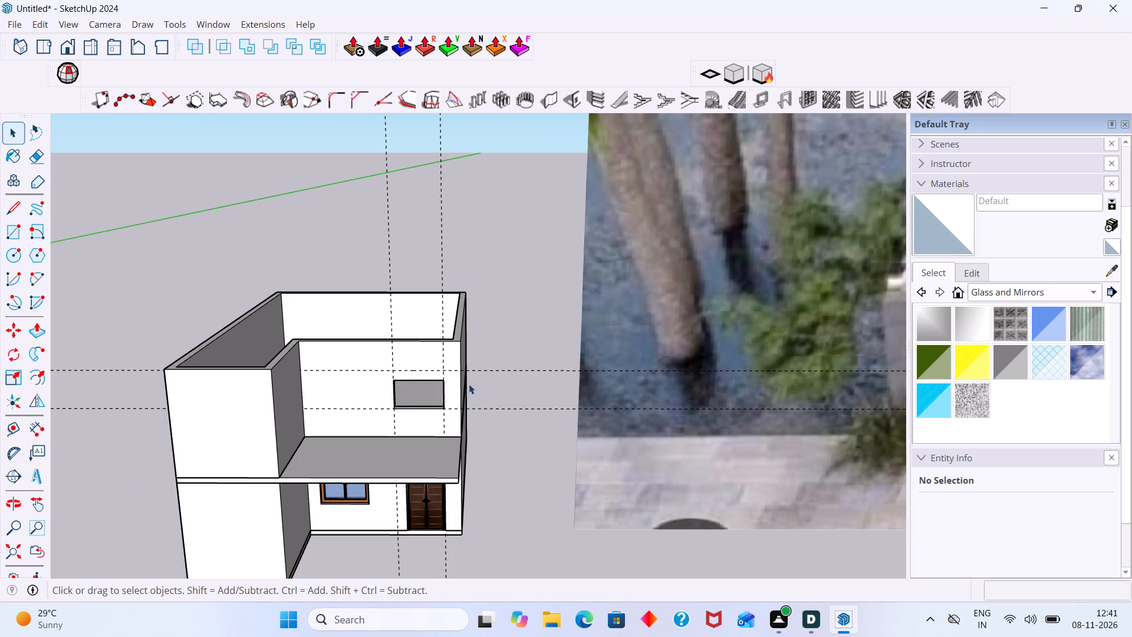
Push/Pull the top face of the upper-storey window opening up 1' to the upper horizontal guide, and exit the wall group.
{"action": "scroll", "coordinate": [469, 382], "scroll_direction": "up", "scroll_amount": 3}
{"action": "middle_click_drag", "start_coordinate": [436, 379], "coordinate": [470, 347]}
{"action": "middle_click_drag", "start_coordinate": [442, 389], "coordinate": [442, 285]}
{"action": "scroll", "coordinate": [450, 295], "scroll_direction": "up", "scroll_amount": 4}
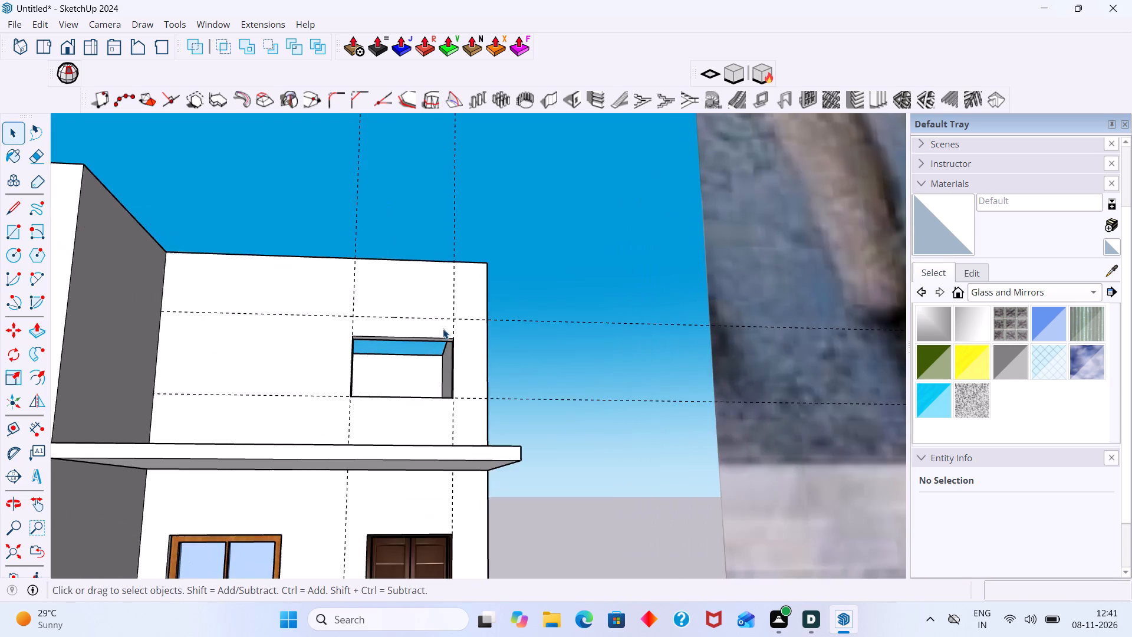
{"action": "middle_click_drag", "start_coordinate": [440, 327], "coordinate": [438, 264]}
{"action": "scroll", "coordinate": [428, 304], "scroll_direction": "up", "scroll_amount": 11}
{"action": "left_click", "coordinate": [411, 313]}
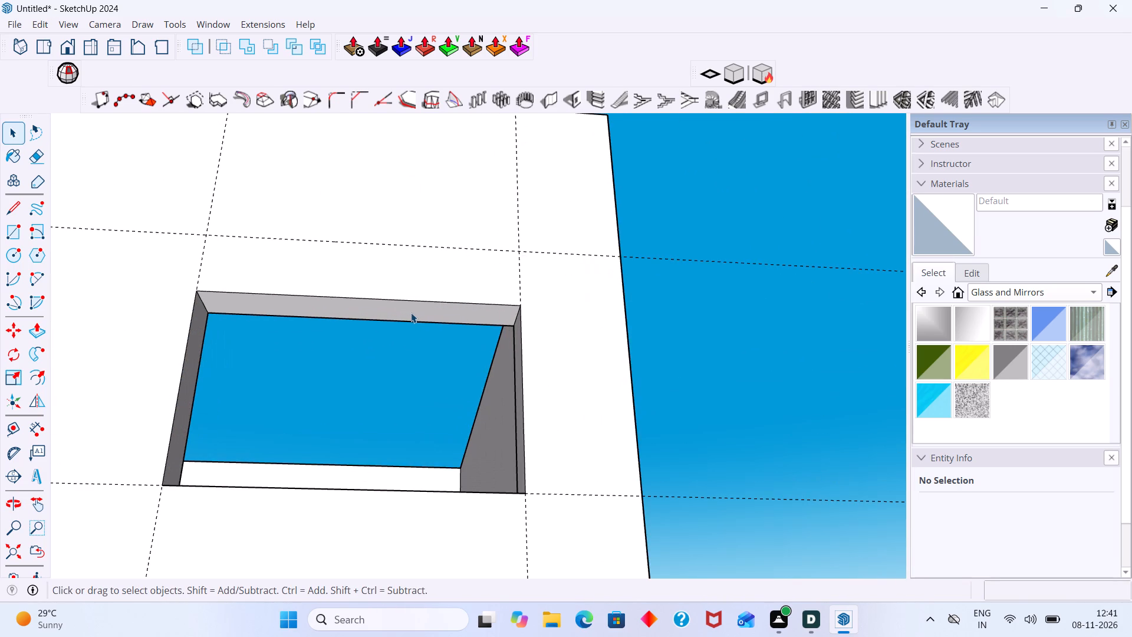
{"action": "scroll", "coordinate": [411, 313], "scroll_direction": "up", "scroll_amount": 2}
{"action": "double_click", "coordinate": [410, 313]}
{"action": "left_click", "coordinate": [409, 310]}
{"action": "left_click", "coordinate": [409, 308]}
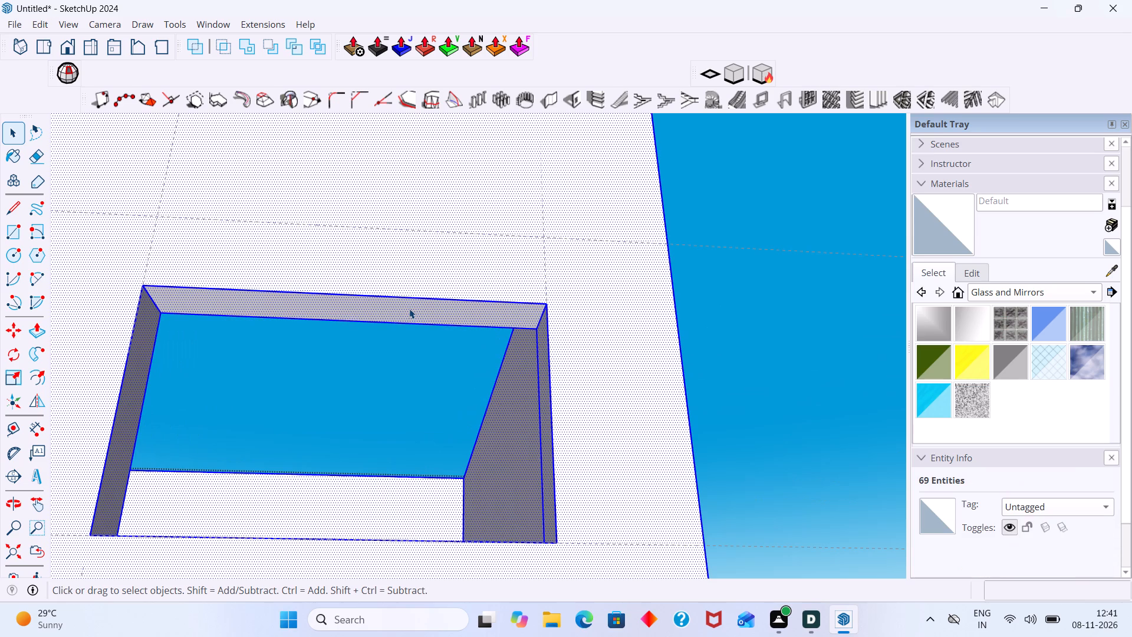
{"action": "key", "text": "p"}
{"action": "left_click", "coordinate": [409, 308]}
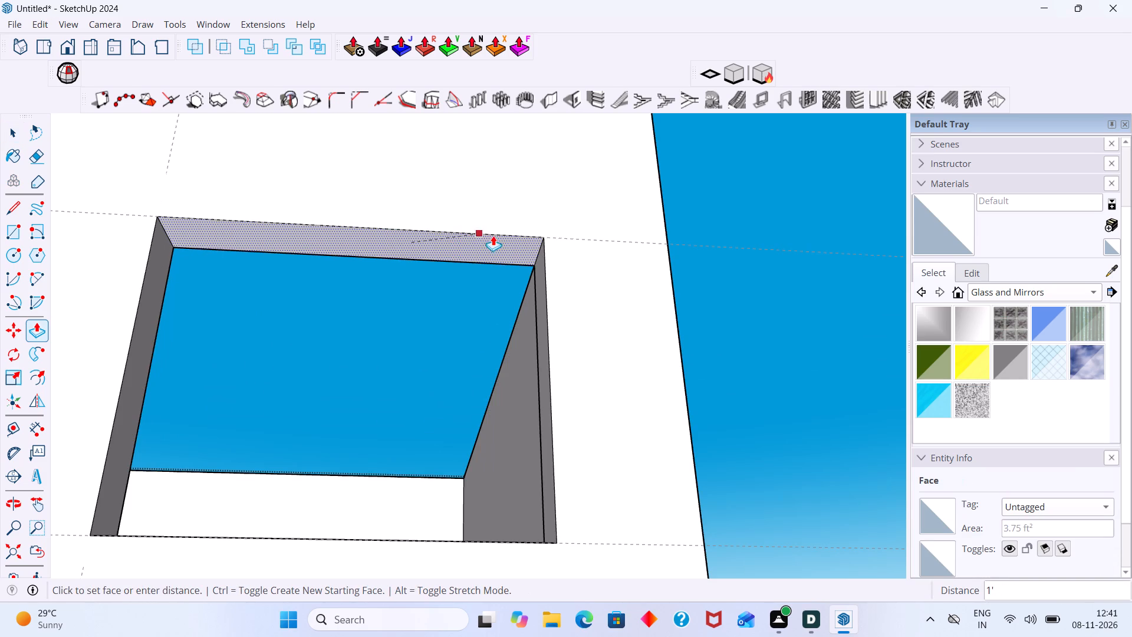
{"action": "left_click", "coordinate": [546, 235]}
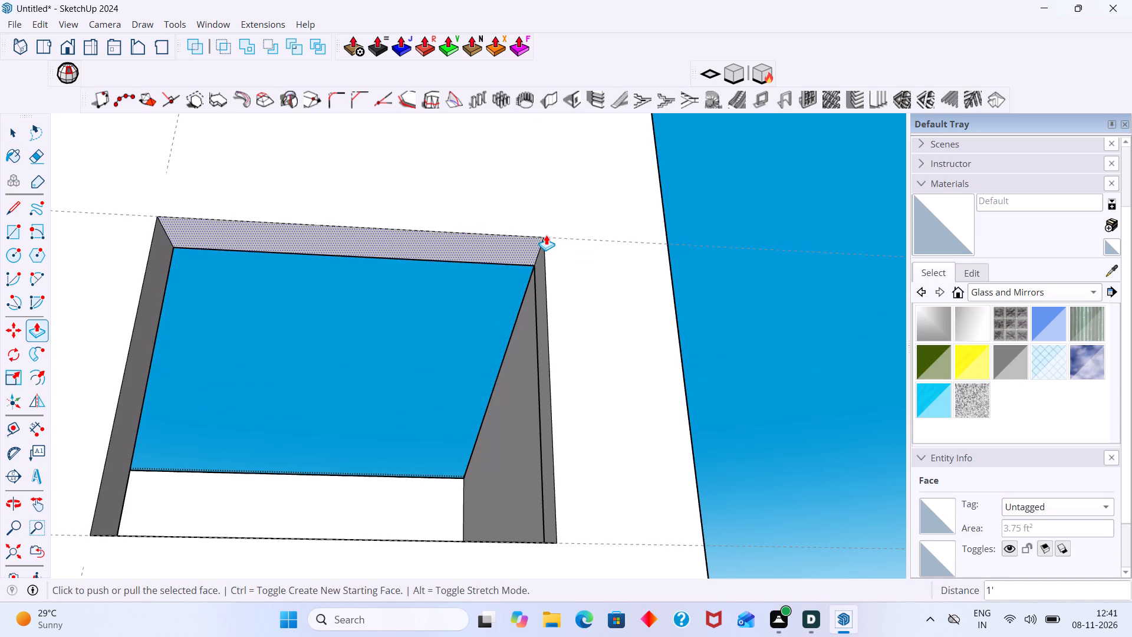
{"action": "key", "text": "space"}
{"action": "scroll", "coordinate": [562, 297], "scroll_direction": "down", "scroll_amount": 7}
{"action": "left_click", "coordinate": [709, 194]}
{"action": "middle_click_drag", "start_coordinate": [699, 244], "coordinate": [707, 343]}
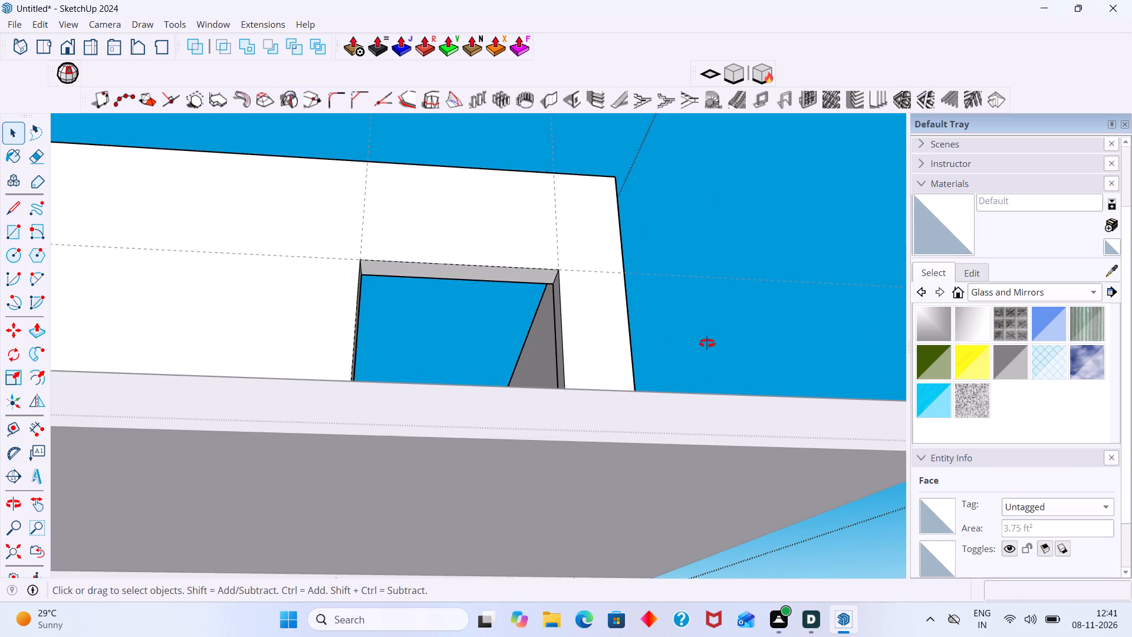
{"action": "middle_click_drag", "start_coordinate": [707, 343], "coordinate": [713, 398]}
{"action": "scroll", "coordinate": [693, 380], "scroll_direction": "down", "scroll_amount": 7}
{"action": "middle_click_drag", "start_coordinate": [655, 415], "coordinate": [516, 291]}
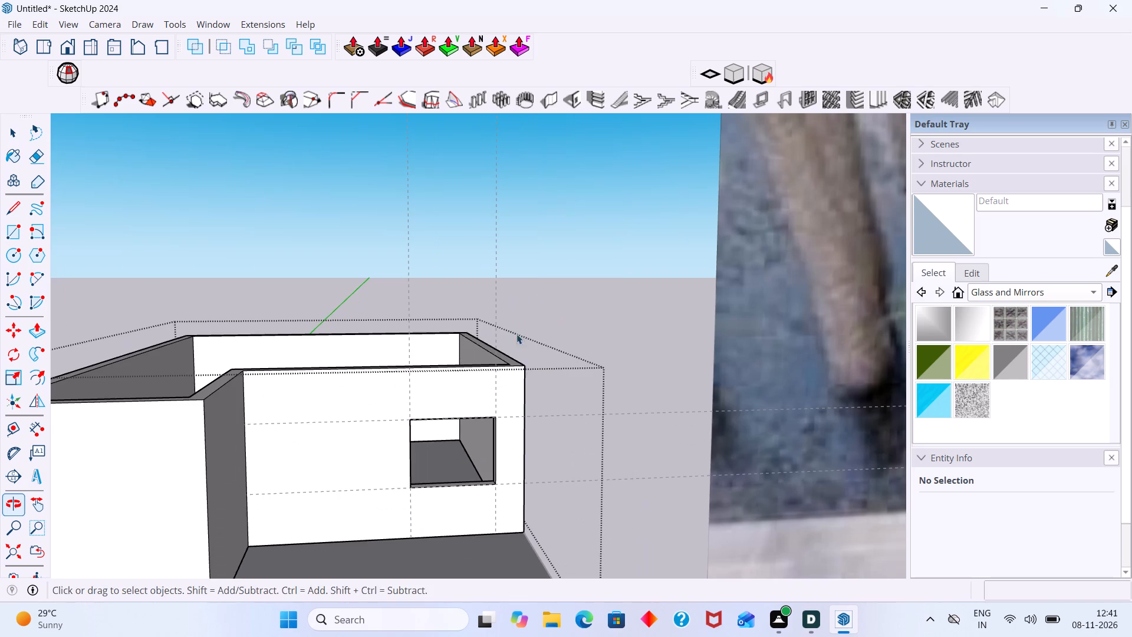
{"action": "middle_click_drag", "start_coordinate": [523, 385], "coordinate": [458, 352]}
{"action": "scroll", "coordinate": [552, 386], "scroll_direction": "up", "scroll_amount": 1}
{"action": "scroll", "coordinate": [550, 386], "scroll_direction": "down", "scroll_amount": 2}
{"action": "left_click", "coordinate": [552, 271]}
Erase the two horizontal and two vertical guides around the upper-storey window opening.
{"action": "scroll", "coordinate": [547, 310], "scroll_direction": "down", "scroll_amount": 3}
{"action": "middle_click_drag", "start_coordinate": [538, 403], "coordinate": [570, 466]}
{"action": "key", "text": "e"}
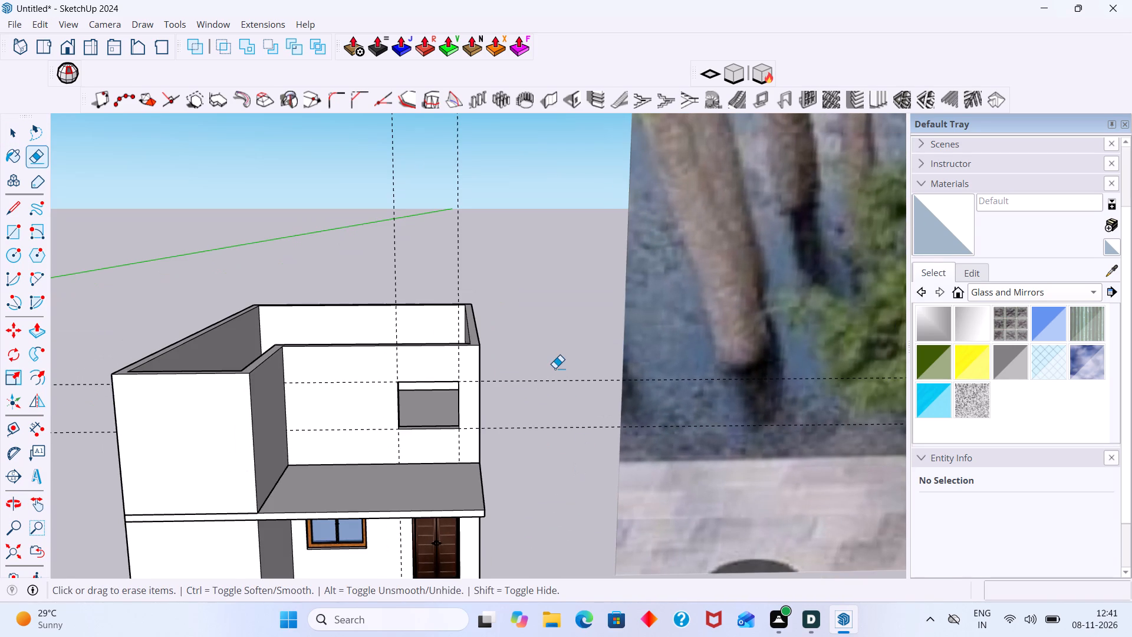
{"action": "left_click_drag", "start_coordinate": [555, 363], "coordinate": [574, 458]}
{"action": "left_click_drag", "start_coordinate": [505, 257], "coordinate": [384, 236]}
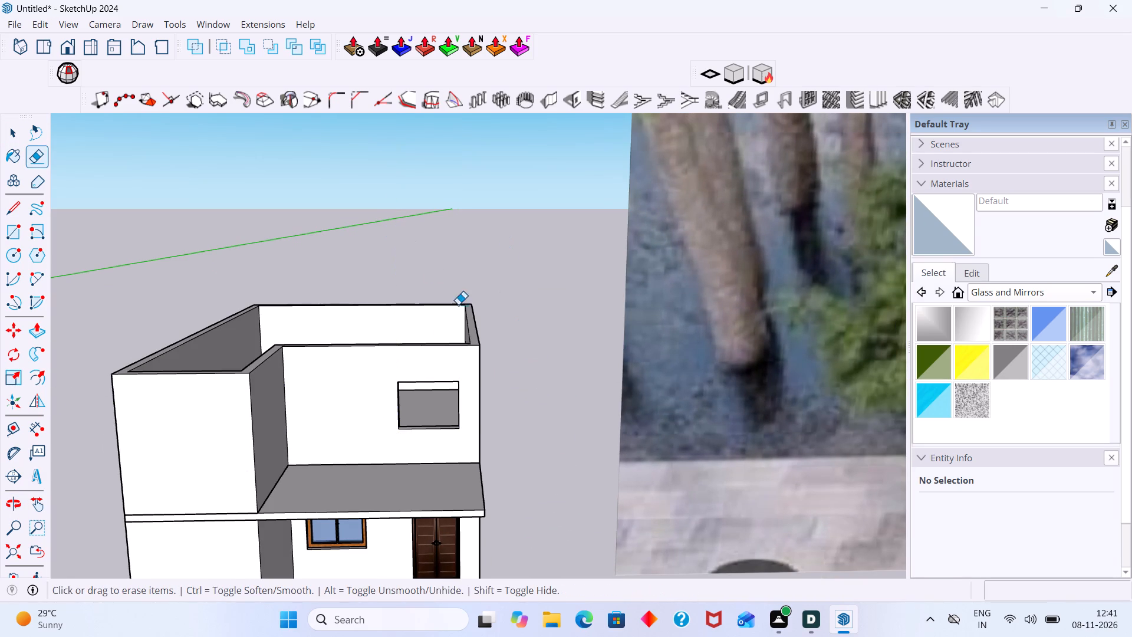
{"action": "key", "text": "space"}
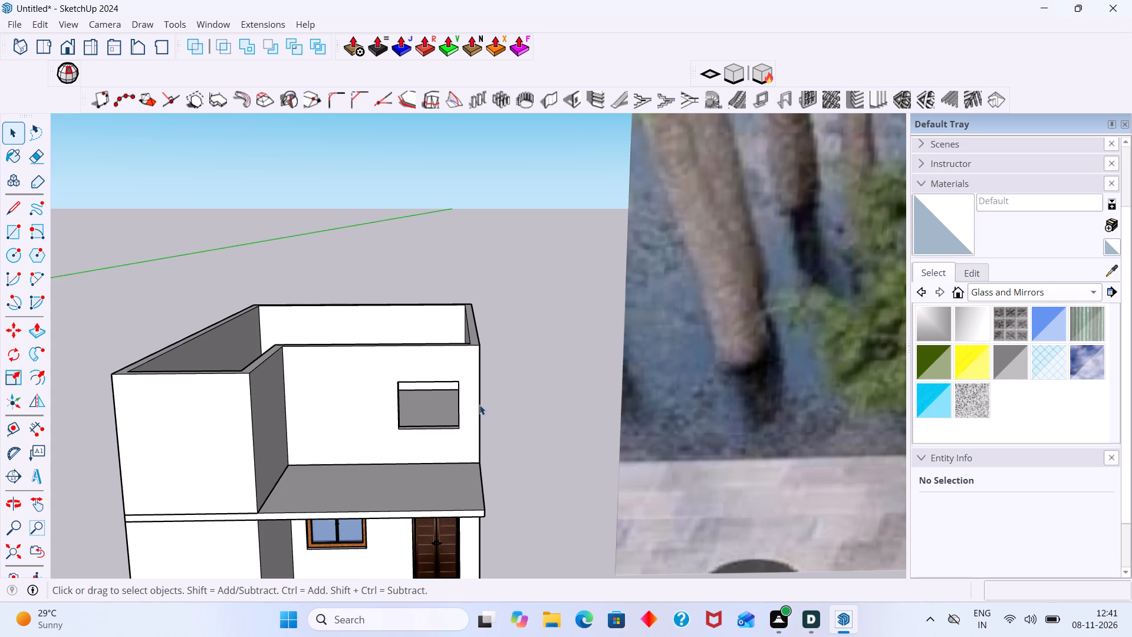
Examine the upper-storey front wall and balcony slab from above and below, alongside the ground-floor window and door.
{"action": "middle_click_drag", "start_coordinate": [477, 402], "coordinate": [373, 382]}
{"action": "scroll", "coordinate": [412, 390], "scroll_direction": "down", "scroll_amount": 10}
{"action": "middle_click_drag", "start_coordinate": [444, 410], "coordinate": [412, 406]}
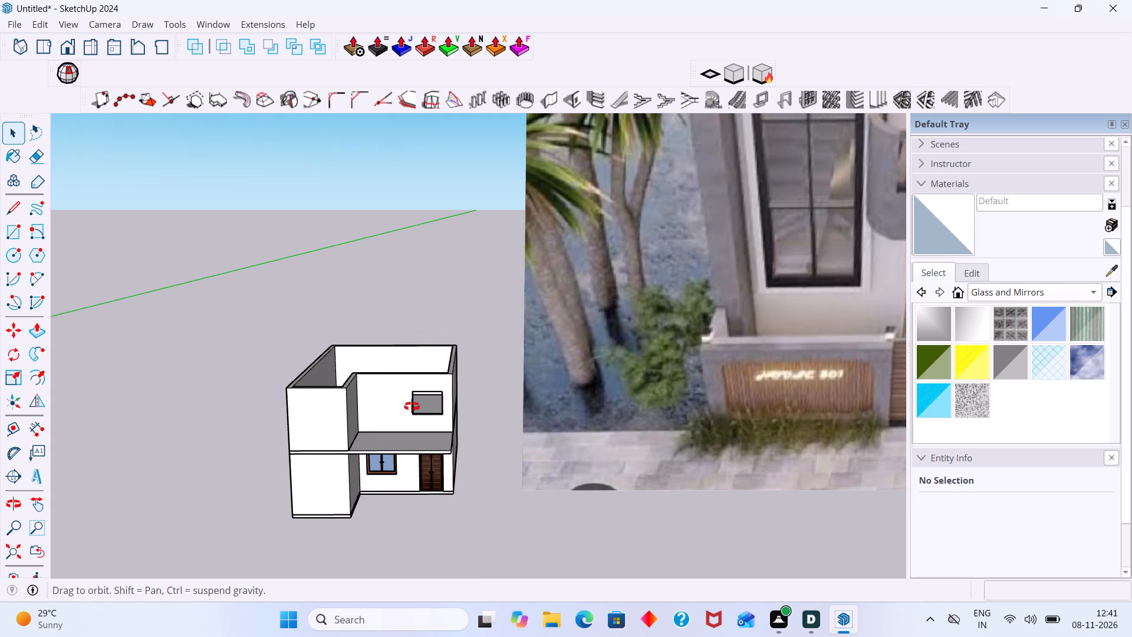
{"action": "middle_click_drag", "start_coordinate": [412, 406], "coordinate": [371, 412]}
{"action": "scroll", "coordinate": [460, 416], "scroll_direction": "up", "scroll_amount": 15}
{"action": "middle_click_drag", "start_coordinate": [322, 349], "coordinate": [310, 280]}
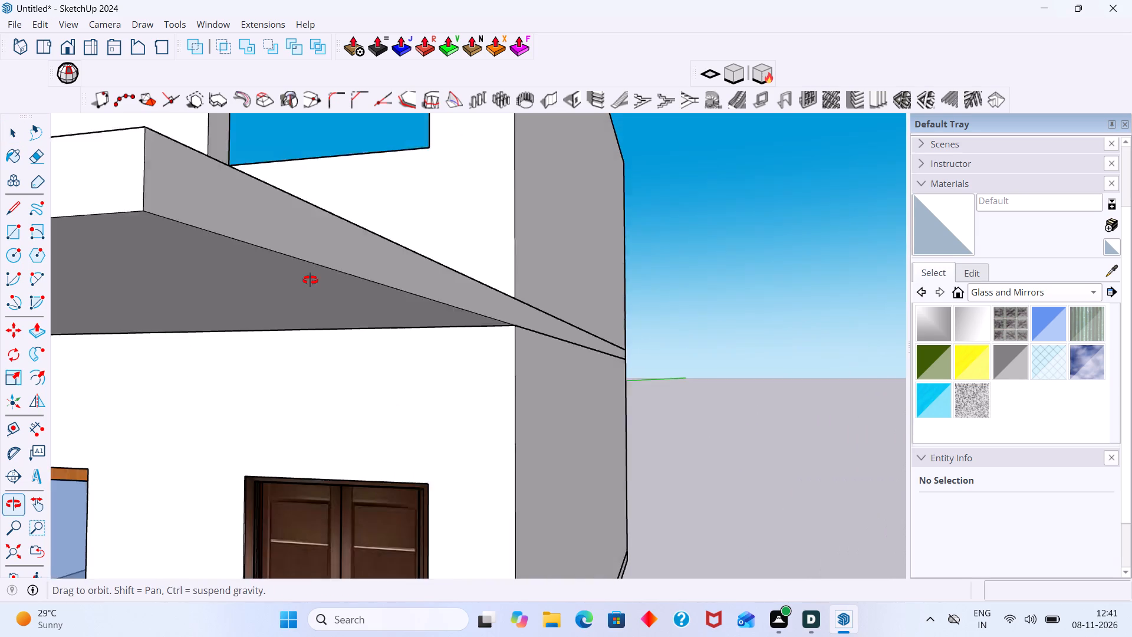
{"action": "middle_click_drag", "start_coordinate": [310, 280], "coordinate": [371, 353]}
{"action": "scroll", "coordinate": [434, 362], "scroll_direction": "down", "scroll_amount": 20}
{"action": "scroll", "coordinate": [434, 362], "scroll_direction": "down", "scroll_amount": 1}
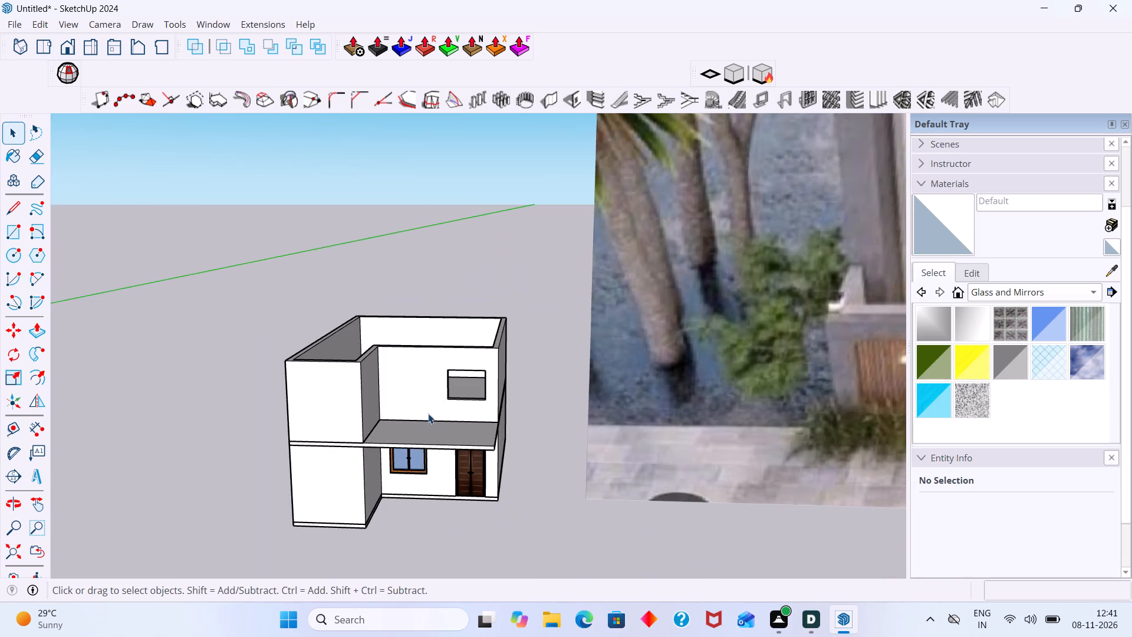
{"action": "middle_click_drag", "start_coordinate": [427, 417], "coordinate": [397, 421]}
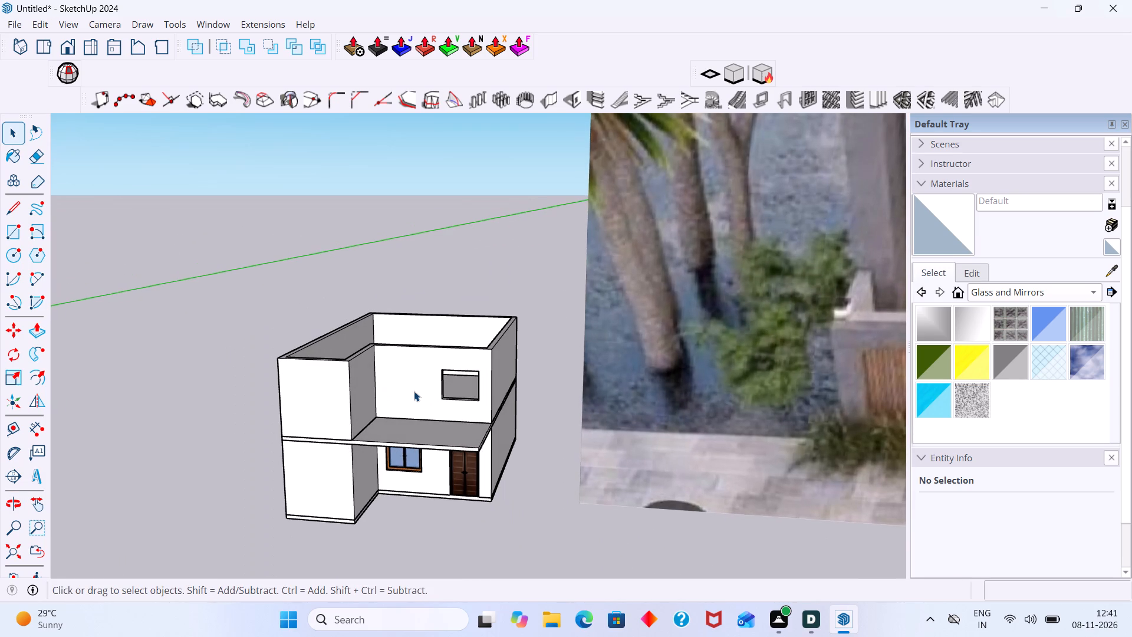
Place a vertical guide on the upper front wall aligned with the ground-floor window's edge nearest the inner corner, and another 3' from it.
{"action": "key", "text": "t"}
{"action": "scroll", "coordinate": [397, 398], "scroll_direction": "up", "scroll_amount": 4}
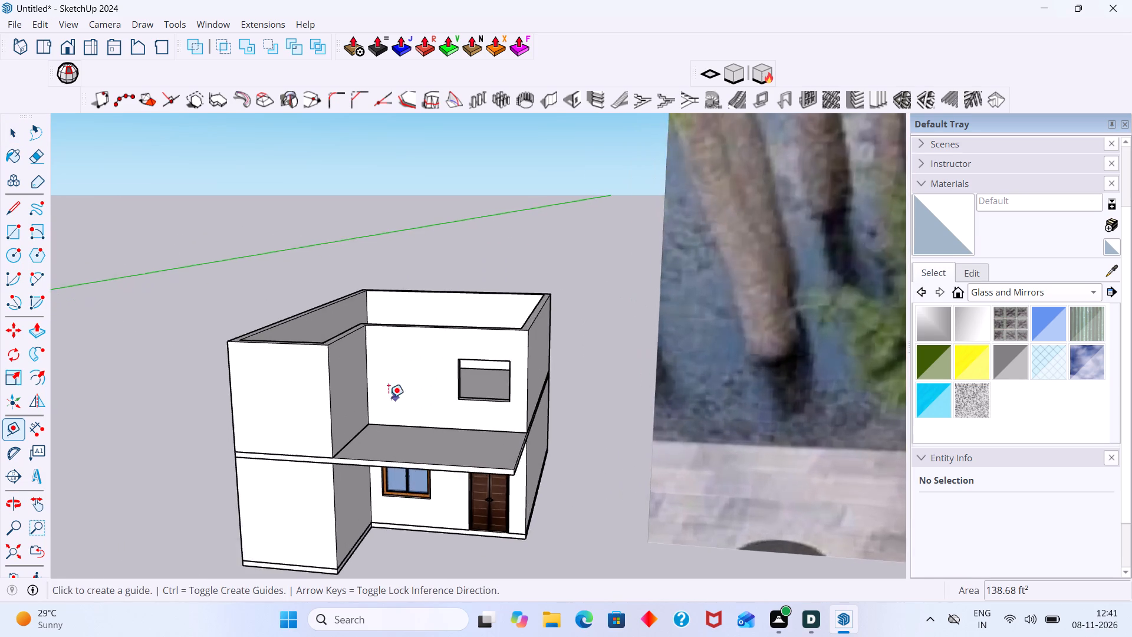
{"action": "scroll", "coordinate": [389, 398], "scroll_direction": "up", "scroll_amount": 3}
{"action": "left_click", "coordinate": [361, 385]}
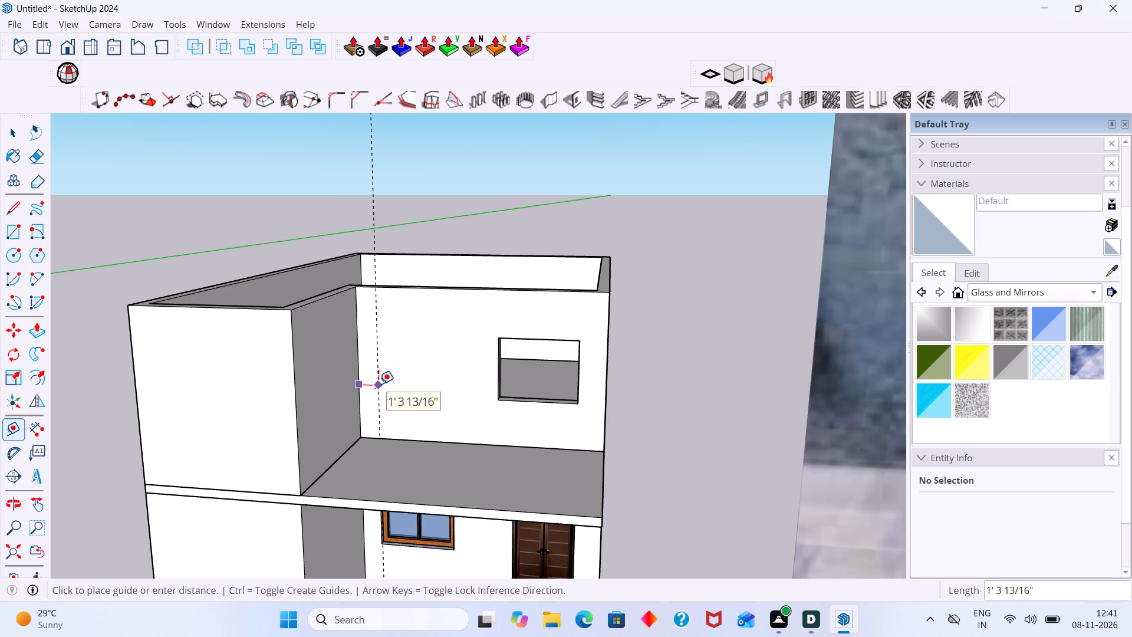
{"action": "middle_click_drag", "start_coordinate": [391, 519], "coordinate": [384, 422]}
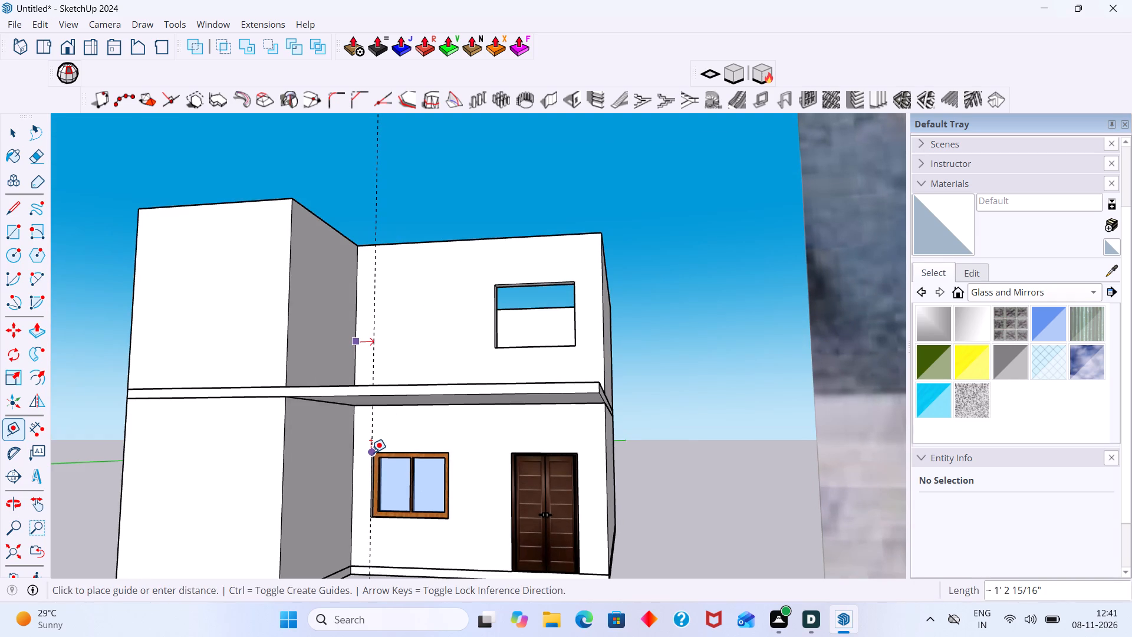
{"action": "scroll", "coordinate": [371, 452], "scroll_direction": "up", "scroll_amount": 5}
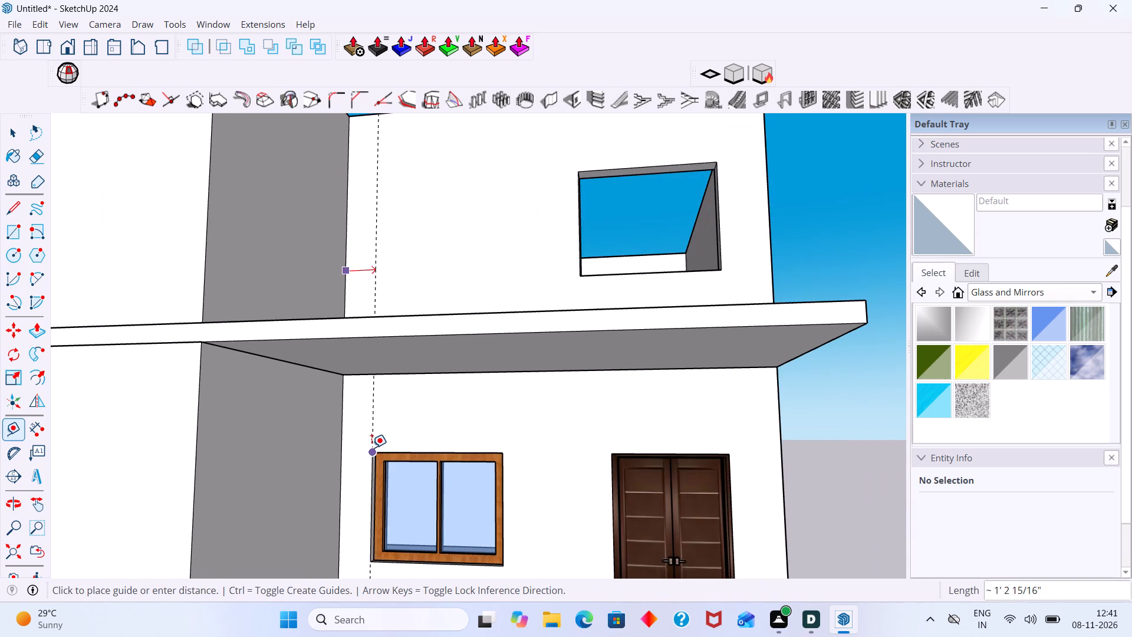
{"action": "left_click", "coordinate": [371, 448]}
{"action": "middle_click_drag", "start_coordinate": [366, 311], "coordinate": [370, 428]}
{"action": "left_click", "coordinate": [377, 347]}
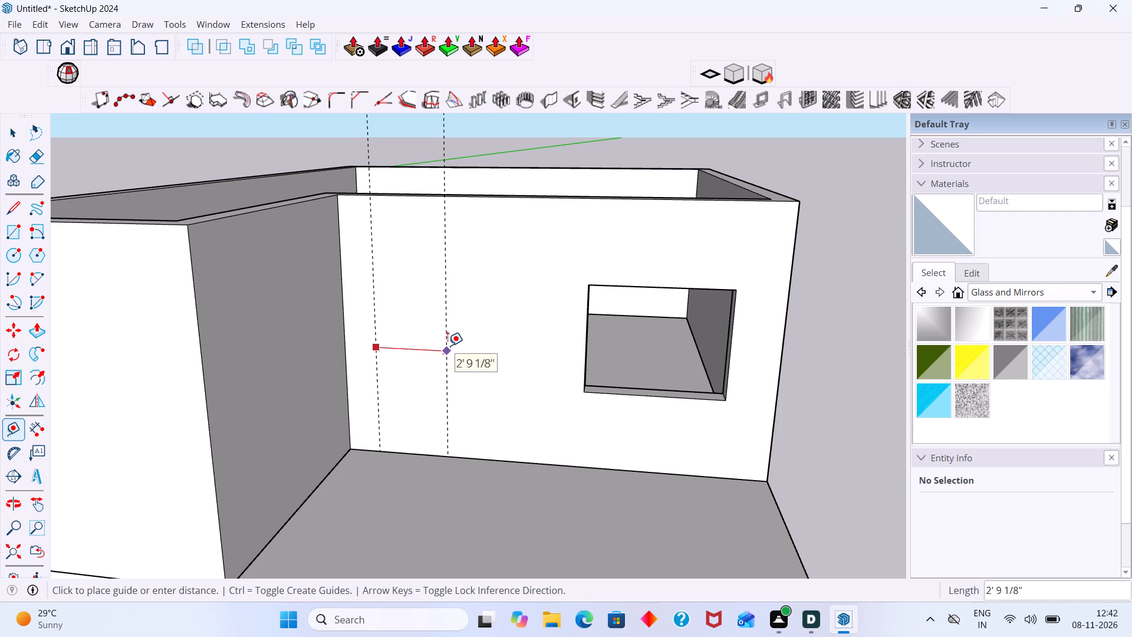
{"action": "type", "text": "3'"}
{"action": "key", "text": "Return"}
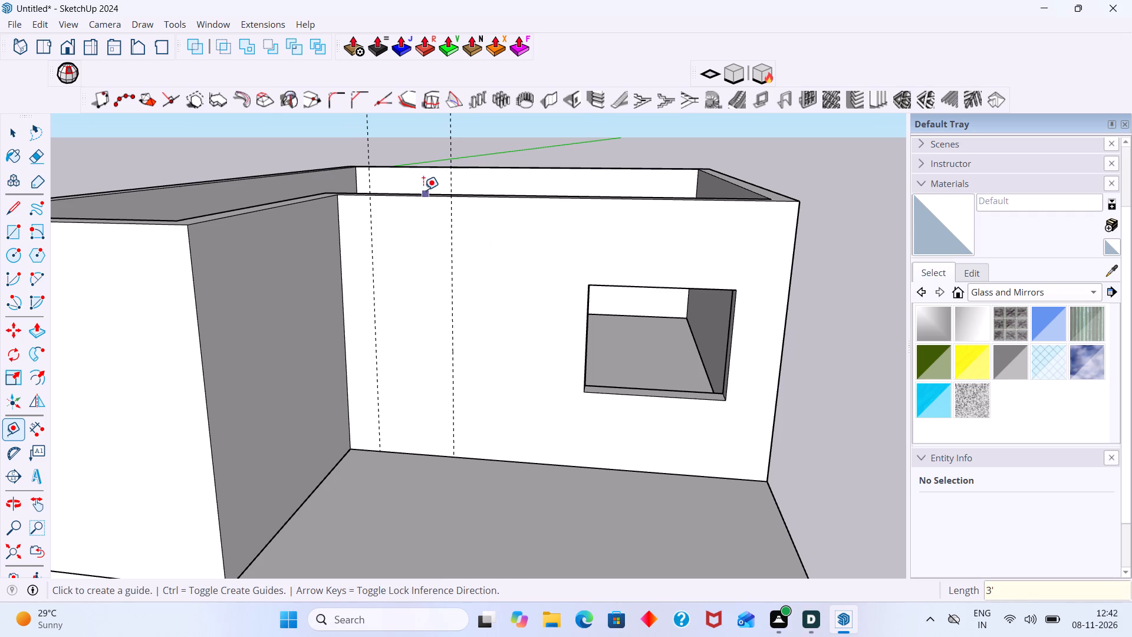
Place a horizontal guide 3' below the top edge of the upper front wall.
{"action": "left_click", "coordinate": [417, 193]}
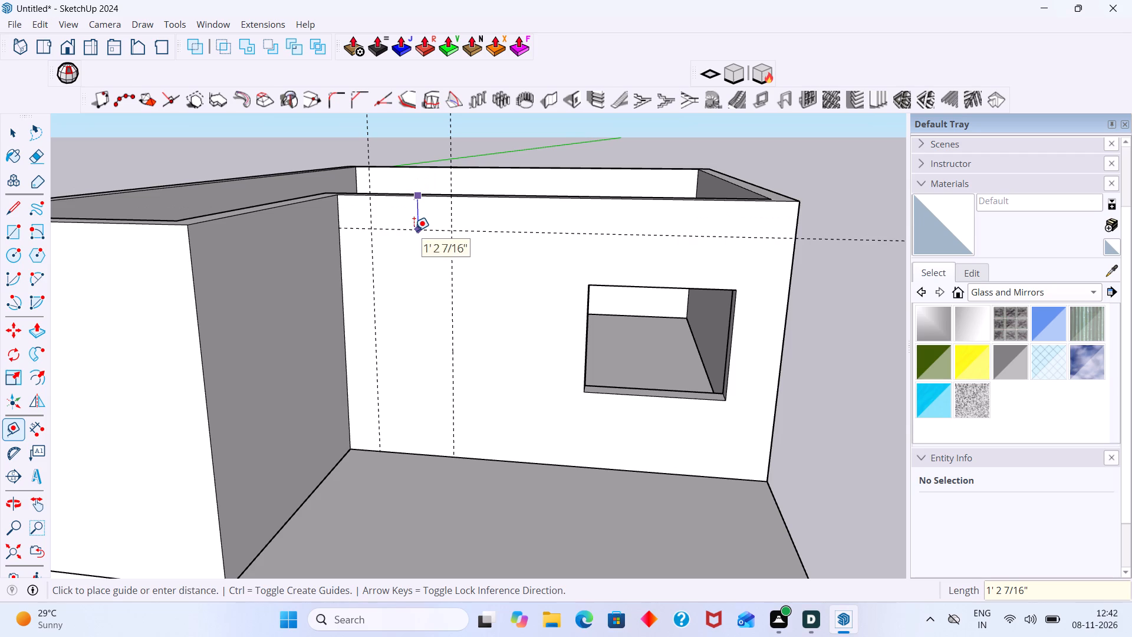
{"action": "type", "text": "3'"}
{"action": "key", "text": "Return"}
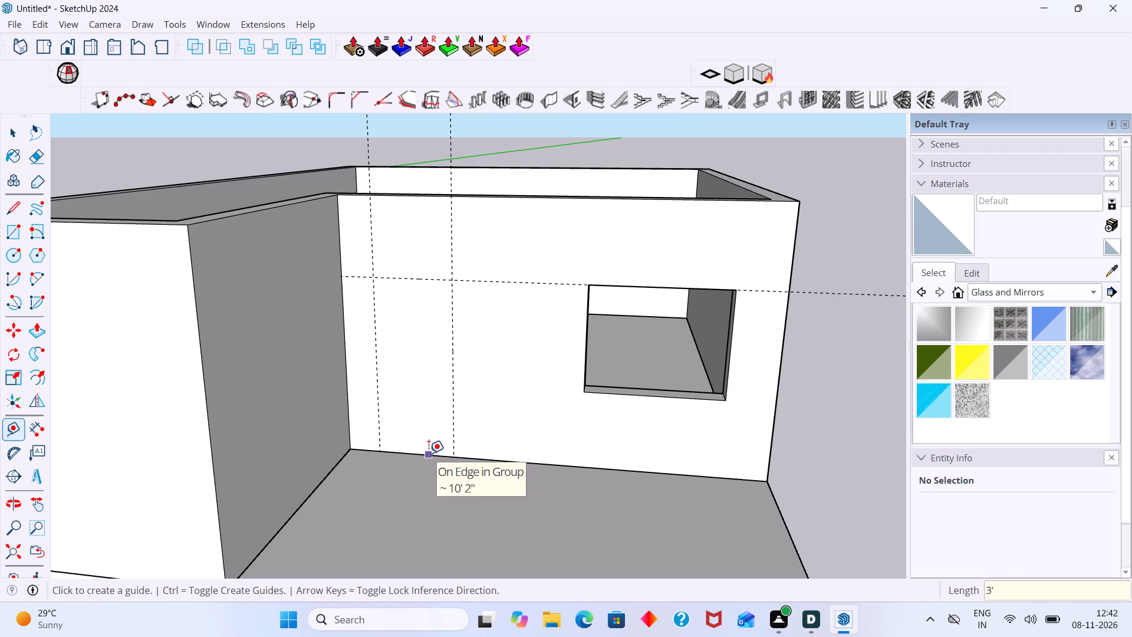
Compare the balcony door and window in the reference image with the guides on the upper front wall.
{"action": "scroll", "coordinate": [445, 447], "scroll_direction": "down", "scroll_amount": 13}
{"action": "scroll", "coordinate": [710, 418], "scroll_direction": "down", "scroll_amount": 3}
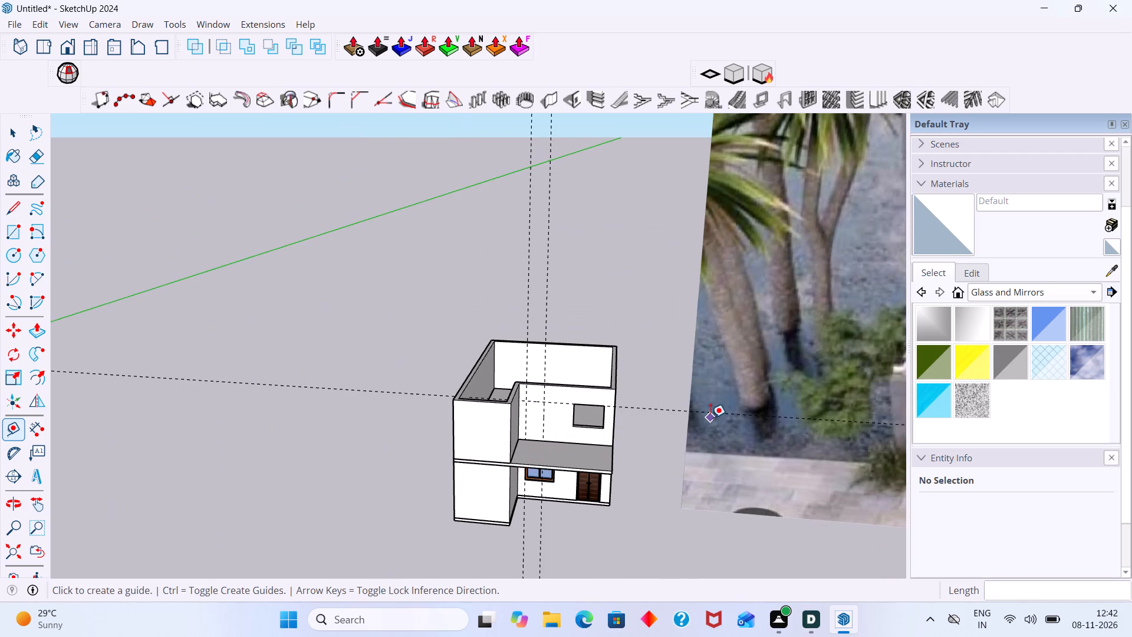
{"action": "middle_click_drag", "start_coordinate": [712, 409], "coordinate": [246, 376], "text": "shift"}
{"action": "scroll", "coordinate": [502, 315], "scroll_direction": "down", "scroll_amount": 9}
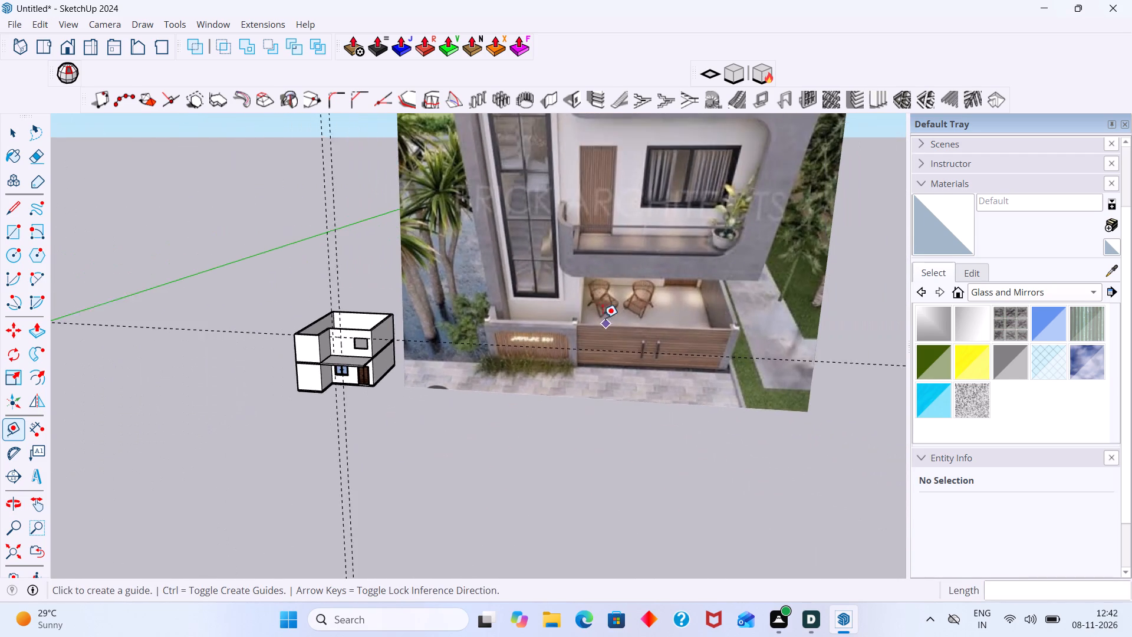
{"action": "scroll", "coordinate": [603, 318], "scroll_direction": "down", "scroll_amount": 1}
{"action": "scroll", "coordinate": [362, 344], "scroll_direction": "up", "scroll_amount": 17}
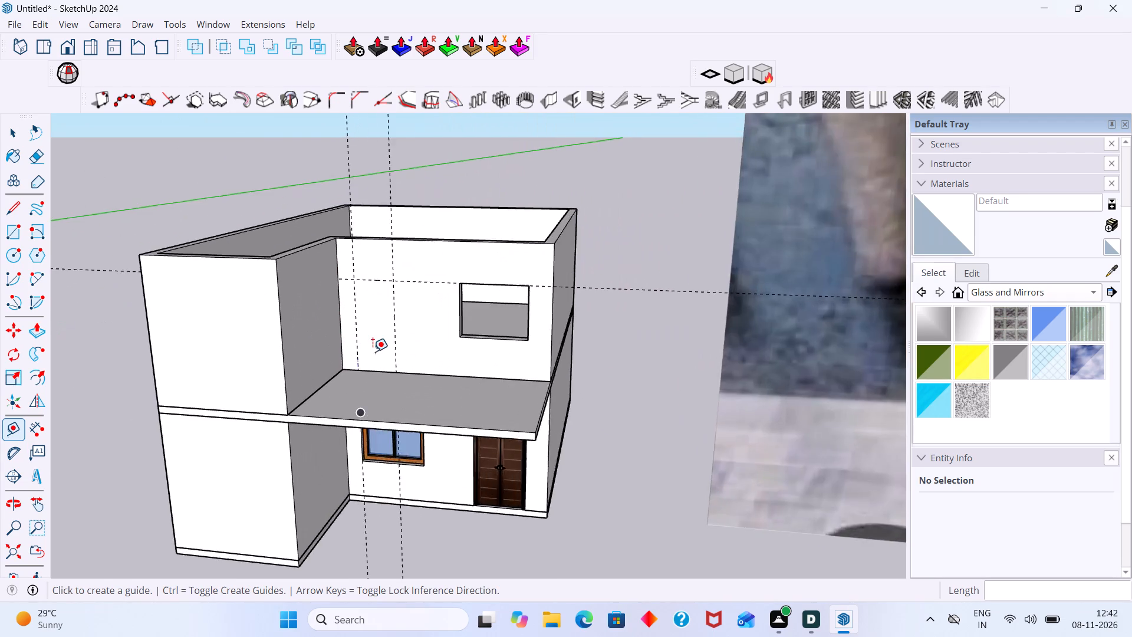
{"action": "scroll", "coordinate": [373, 352], "scroll_direction": "up", "scroll_amount": 11}
Create a 3' by 7' wall opening for the balcony door, starting where the vertical guide nearest the inner corner meets the slab.
{"action": "key", "text": "space"}
{"action": "scroll", "coordinate": [383, 367], "scroll_direction": "down", "scroll_amount": 7}
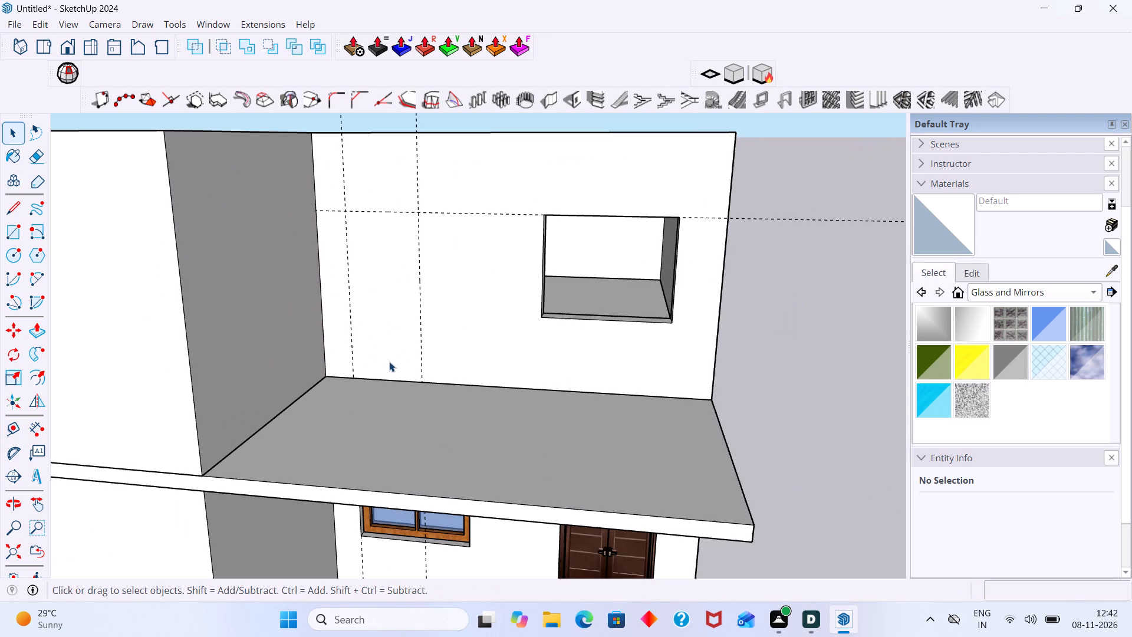
{"action": "left_click", "coordinate": [571, 100]}
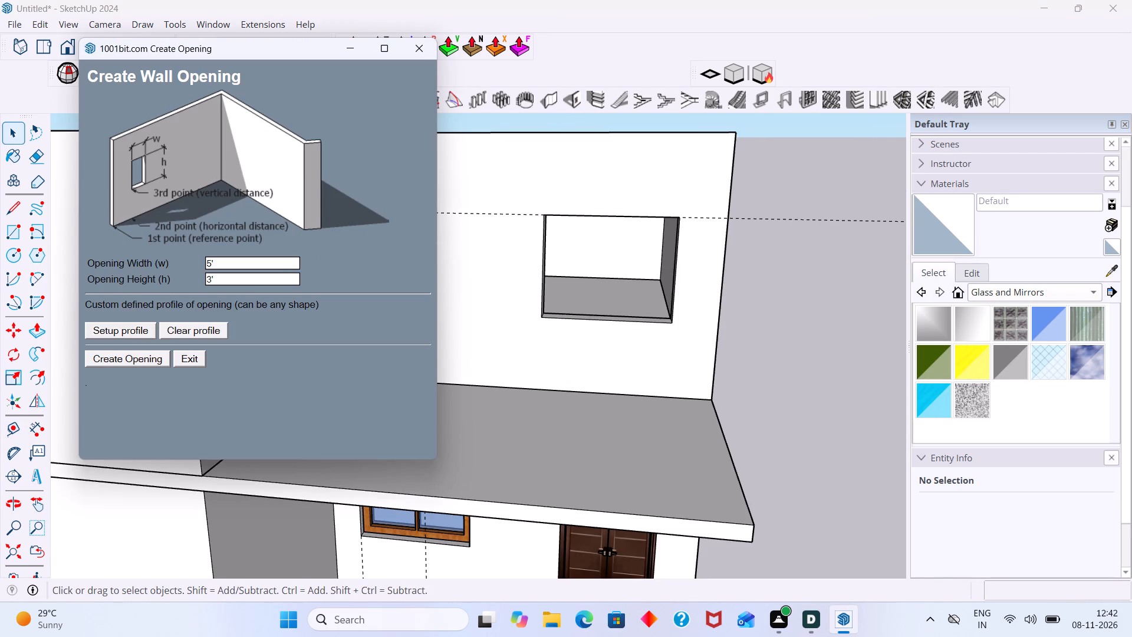
{"action": "left_click", "coordinate": [220, 264]}
{"action": "type", "text": "3'"}
{"action": "left_click", "coordinate": [223, 283]}
{"action": "type", "text": "7'"}
{"action": "key", "text": "Return"}
{"action": "left_click", "coordinate": [150, 357]}
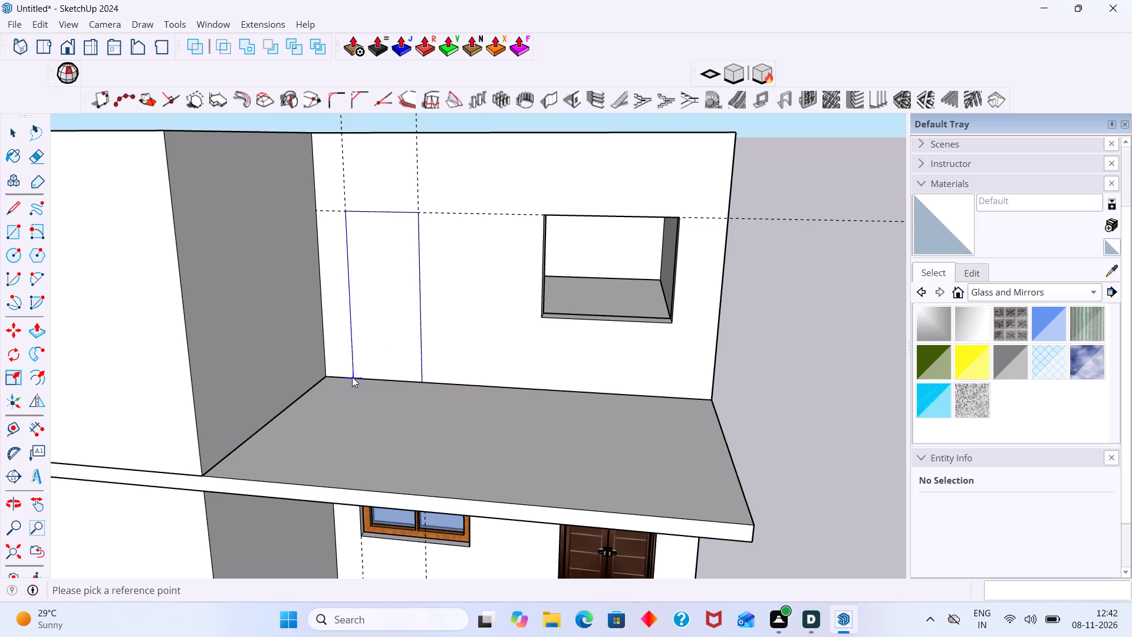
{"action": "left_click", "coordinate": [352, 377]}
{"action": "left_click", "coordinate": [352, 377]}
{"action": "key", "text": "space"}
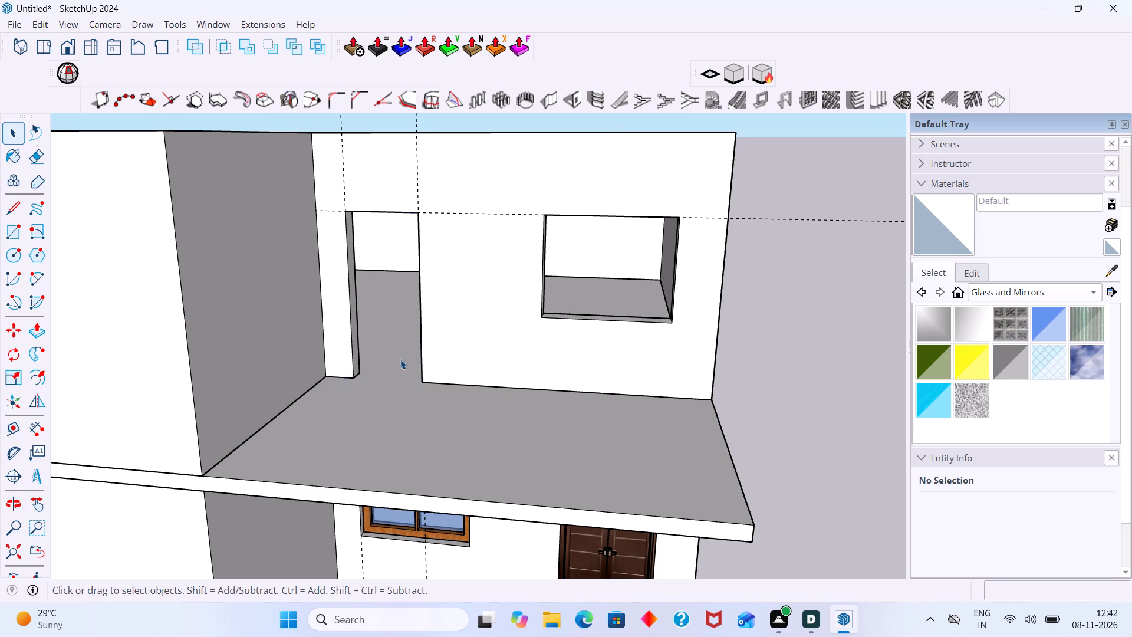
Erase the horizontal guide and both vertical guides around the balcony door opening.
{"action": "scroll", "coordinate": [400, 359], "scroll_direction": "down", "scroll_amount": 6}
{"action": "key", "text": "e"}
{"action": "left_click_drag", "start_coordinate": [639, 244], "coordinate": [654, 298]}
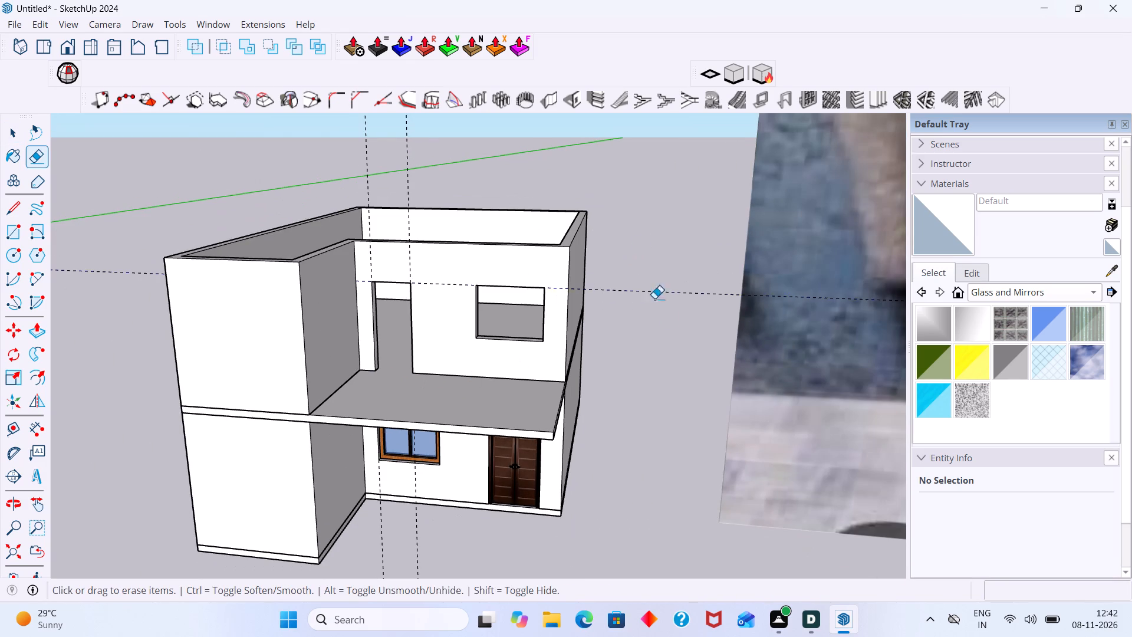
{"action": "left_click_drag", "start_coordinate": [654, 298], "coordinate": [666, 326]}
{"action": "left_click_drag", "start_coordinate": [538, 175], "coordinate": [337, 150]}
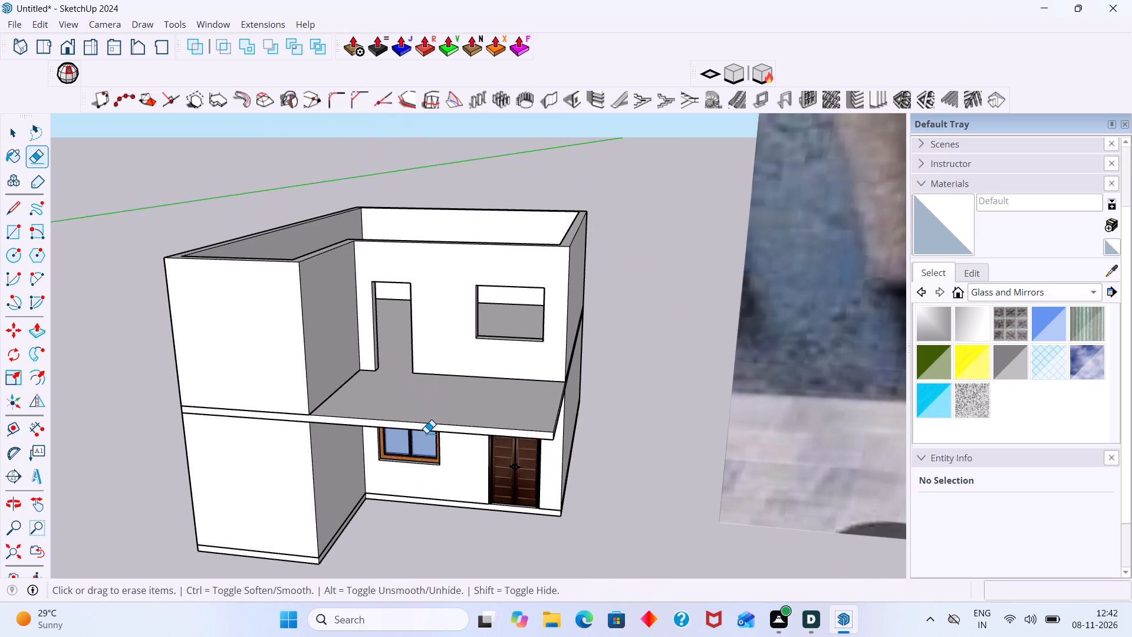
{"action": "key", "text": "space"}
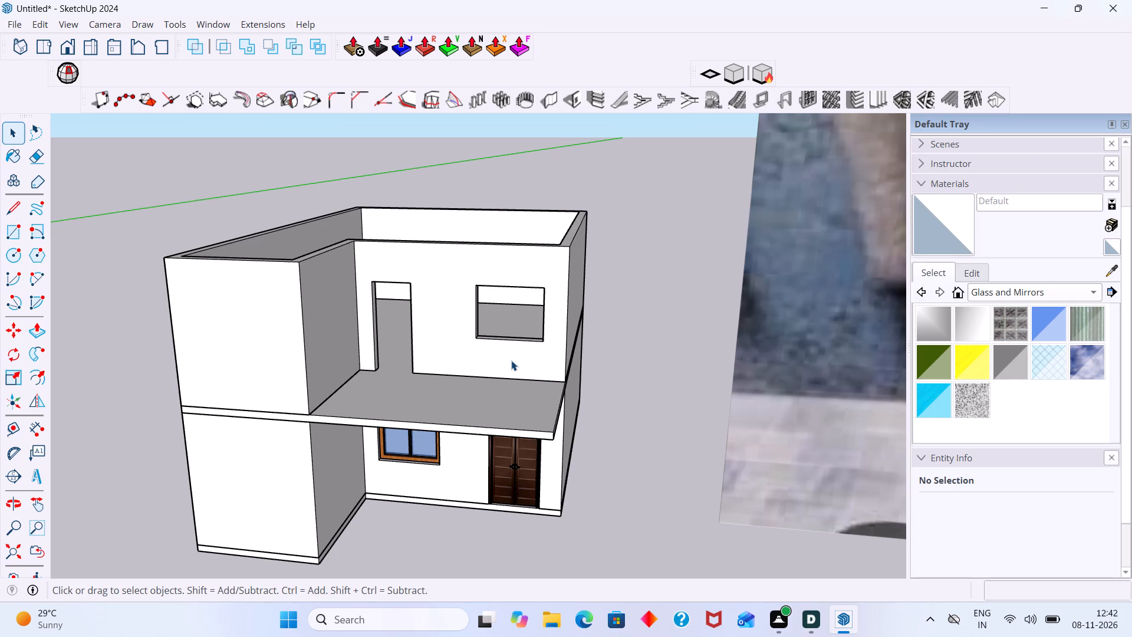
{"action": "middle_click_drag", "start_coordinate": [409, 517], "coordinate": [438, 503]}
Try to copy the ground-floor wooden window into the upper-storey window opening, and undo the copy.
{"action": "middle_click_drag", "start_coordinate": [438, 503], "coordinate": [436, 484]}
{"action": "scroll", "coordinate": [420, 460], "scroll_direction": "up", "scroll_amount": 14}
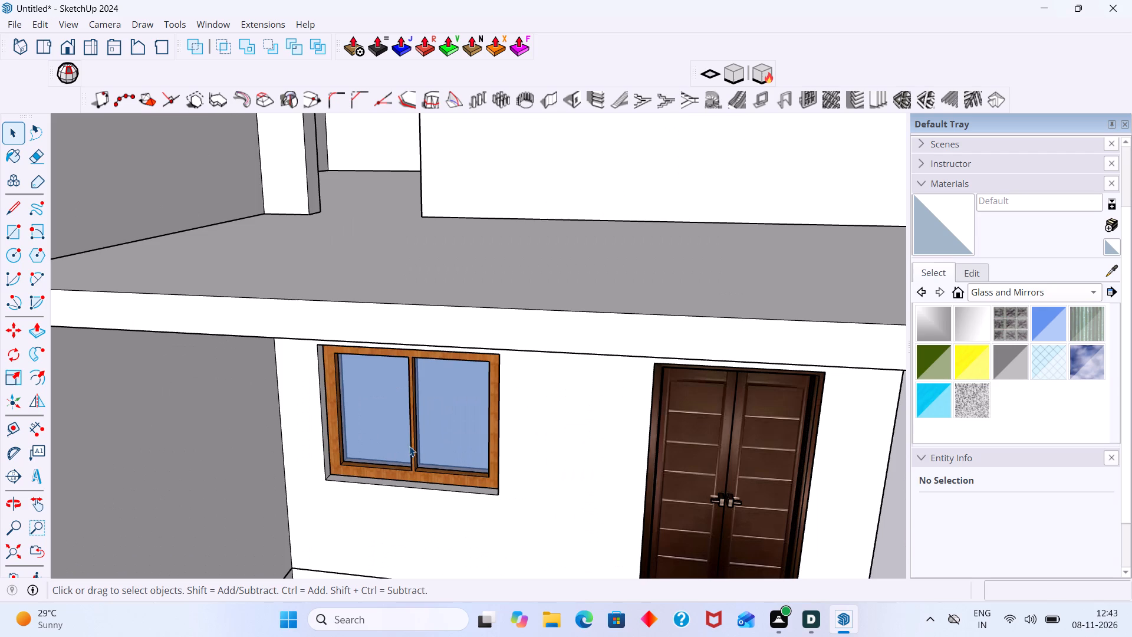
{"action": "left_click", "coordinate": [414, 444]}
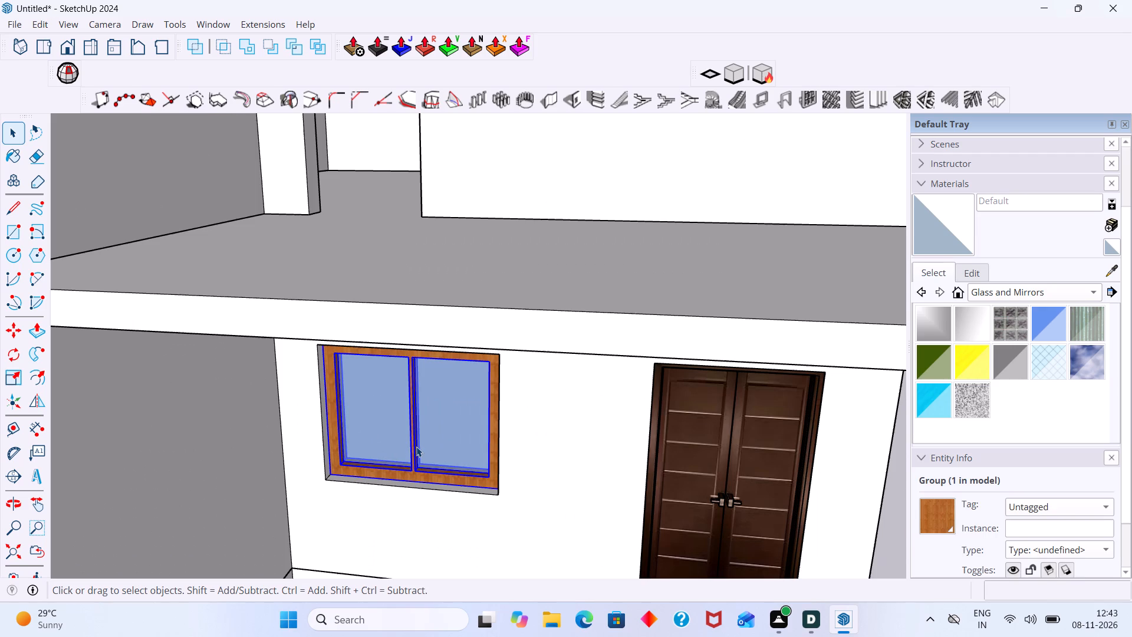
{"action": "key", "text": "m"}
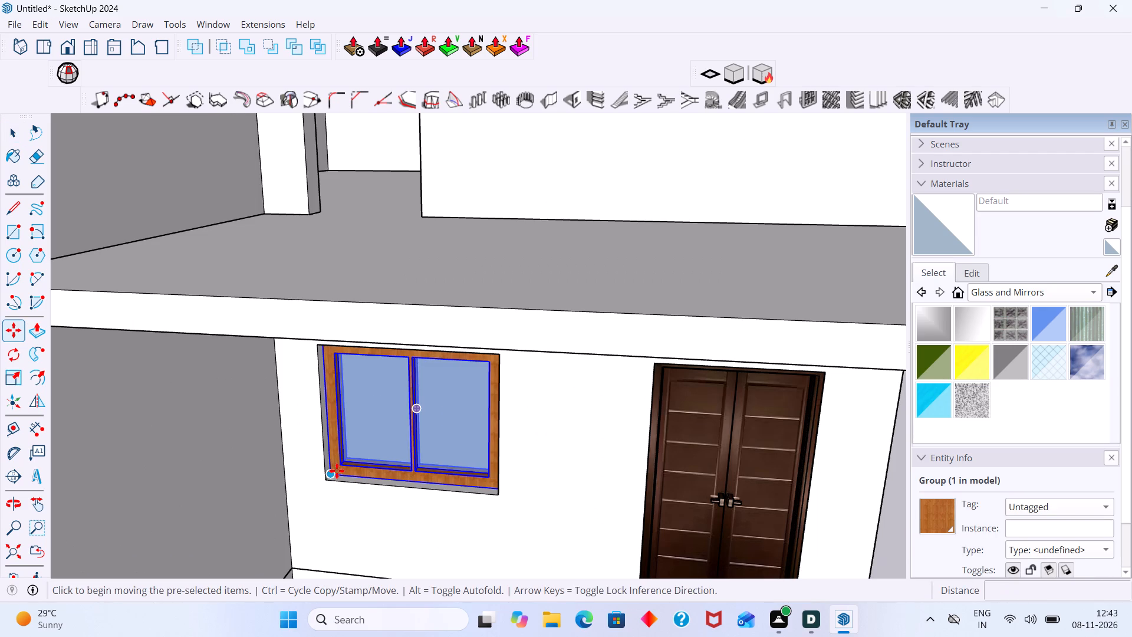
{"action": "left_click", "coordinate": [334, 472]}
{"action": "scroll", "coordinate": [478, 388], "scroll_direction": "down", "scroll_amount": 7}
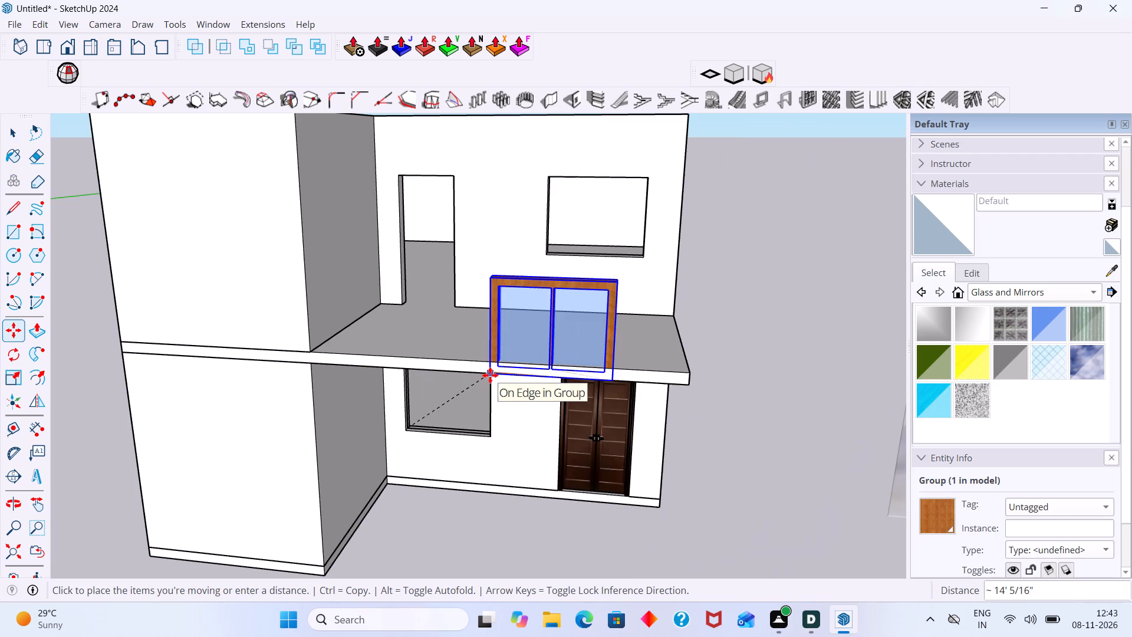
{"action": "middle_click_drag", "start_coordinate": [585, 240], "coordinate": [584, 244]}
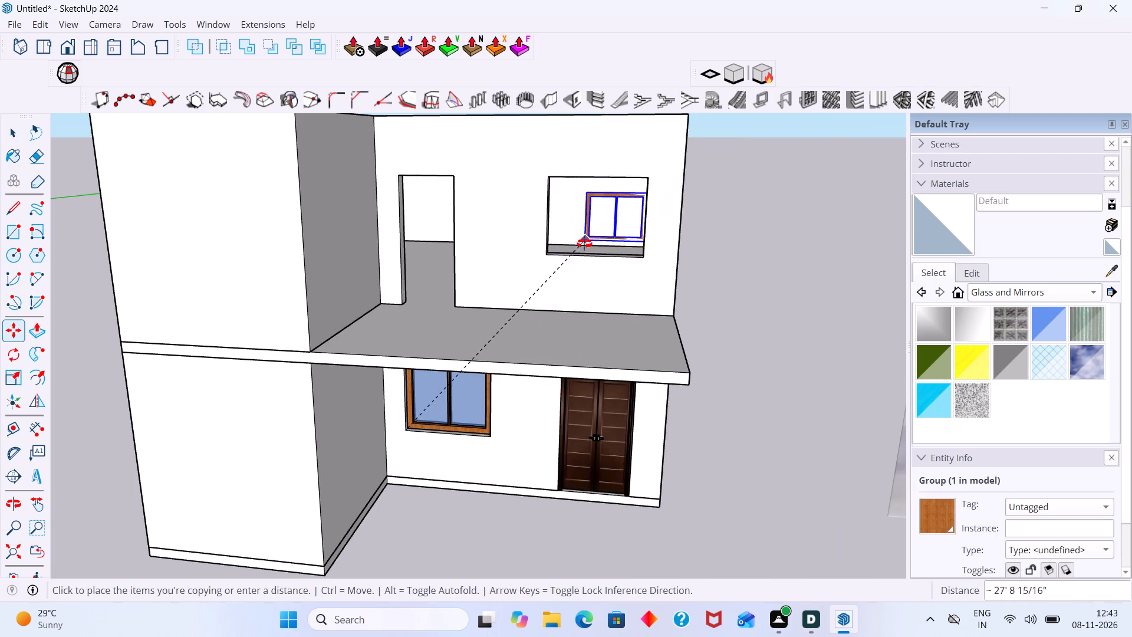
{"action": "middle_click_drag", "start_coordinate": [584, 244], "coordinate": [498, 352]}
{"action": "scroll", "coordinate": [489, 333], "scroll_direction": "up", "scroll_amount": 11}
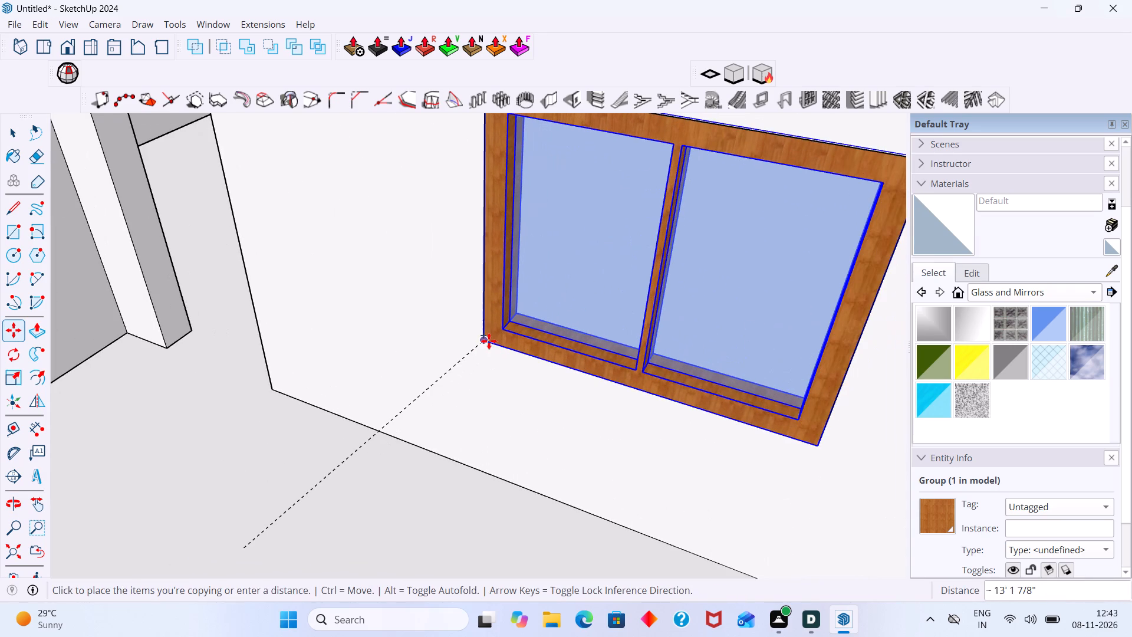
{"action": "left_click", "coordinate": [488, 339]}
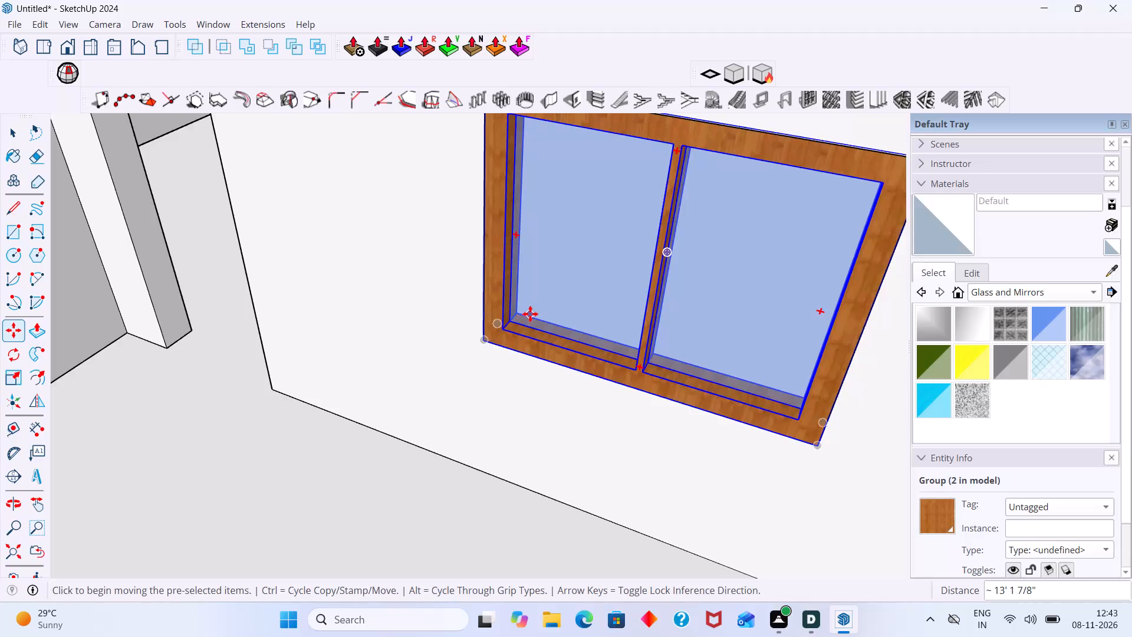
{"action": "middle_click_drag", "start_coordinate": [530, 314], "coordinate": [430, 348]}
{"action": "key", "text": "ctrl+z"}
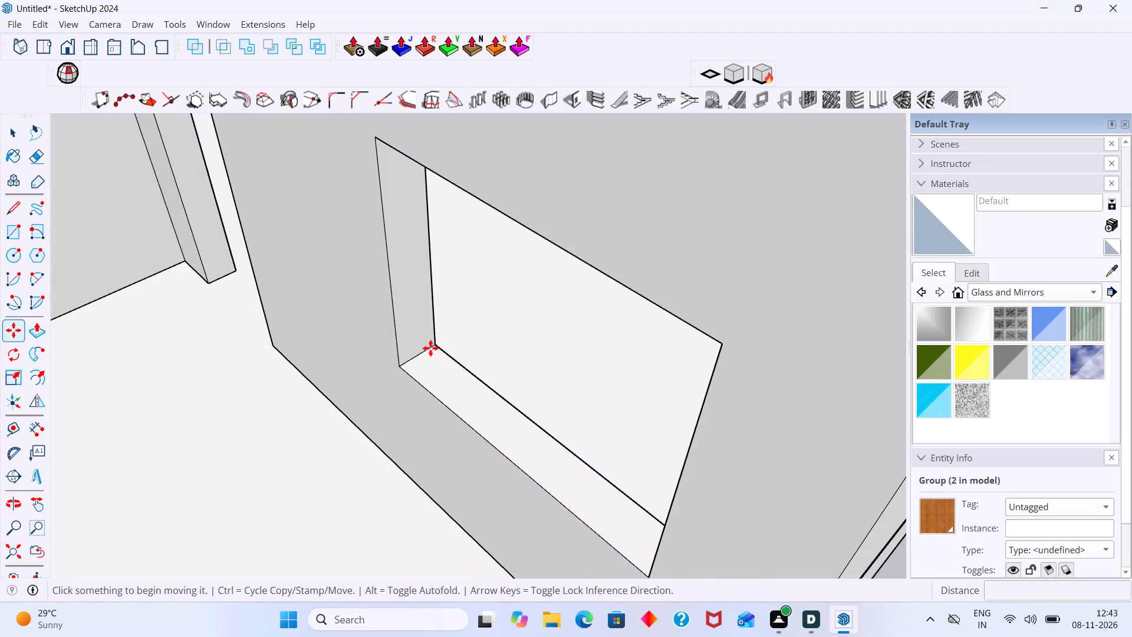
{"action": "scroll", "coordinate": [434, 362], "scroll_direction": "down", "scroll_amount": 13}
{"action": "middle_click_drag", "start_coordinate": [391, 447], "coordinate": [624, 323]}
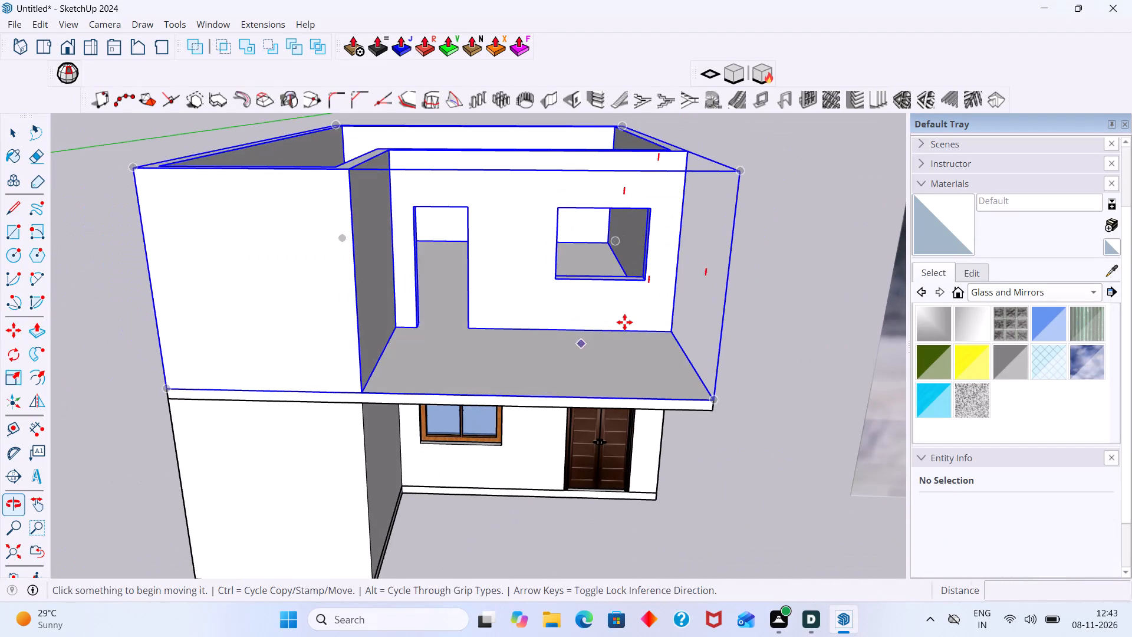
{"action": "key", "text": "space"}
Draw a 5' by 4' rectangle across the upper-storey window opening, between opposite corner midpoints of its reveal depth.
{"action": "middle_click_drag", "start_coordinate": [709, 296], "coordinate": [502, 366]}
{"action": "middle_click_drag", "start_coordinate": [371, 342], "coordinate": [360, 337]}
{"action": "middle_click_drag", "start_coordinate": [410, 290], "coordinate": [298, 217]}
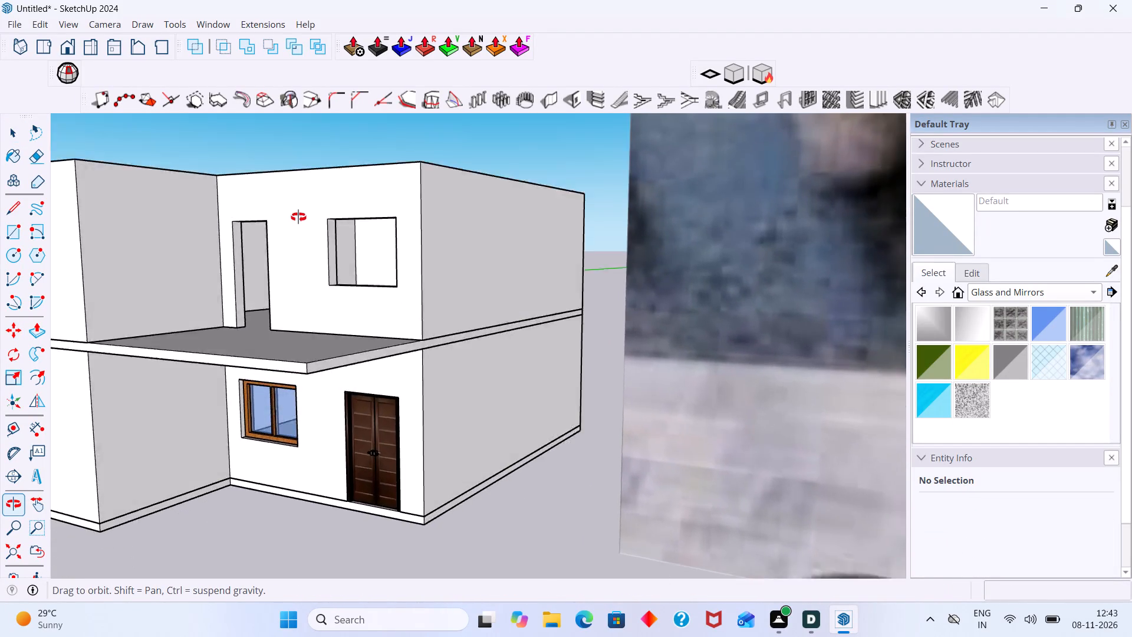
{"action": "middle_click_drag", "start_coordinate": [298, 217], "coordinate": [310, 185]}
{"action": "key", "text": "r"}
{"action": "scroll", "coordinate": [357, 222], "scroll_direction": "up", "scroll_amount": 7}
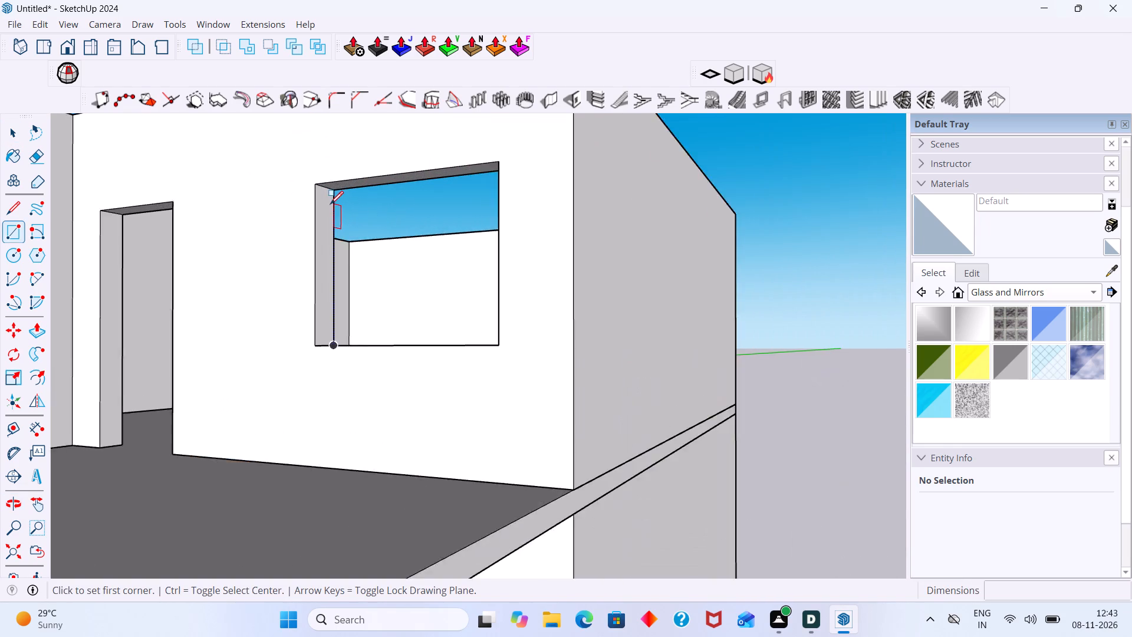
{"action": "scroll", "coordinate": [330, 204], "scroll_direction": "up", "scroll_amount": 3}
{"action": "left_click", "coordinate": [324, 182]}
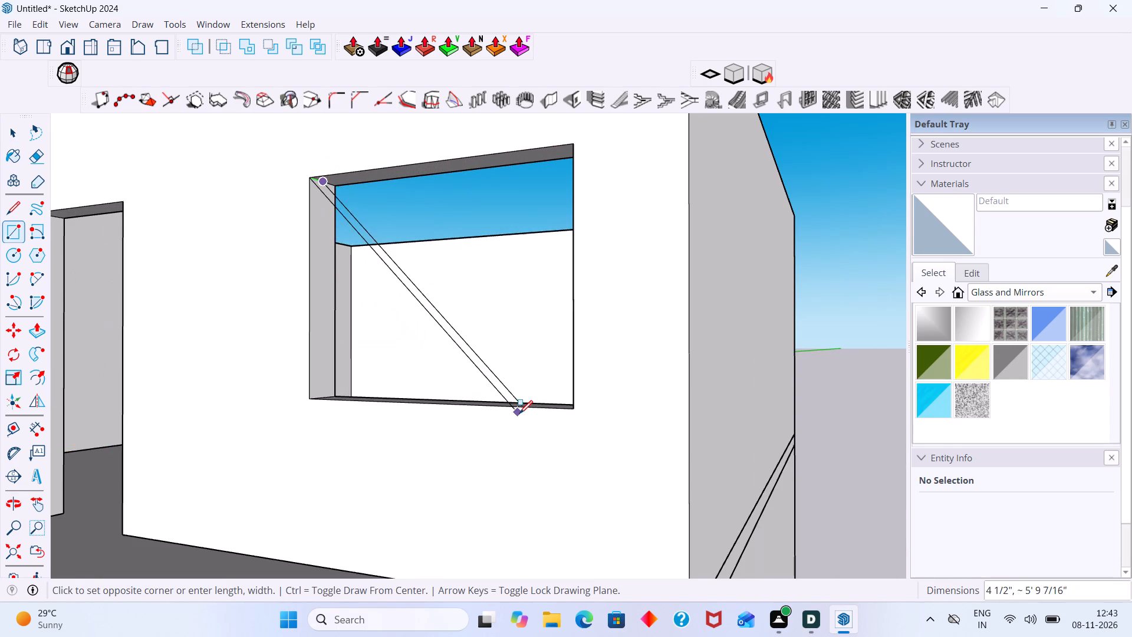
{"action": "middle_click_drag", "start_coordinate": [514, 400], "coordinate": [597, 395]}
{"action": "scroll", "coordinate": [597, 389], "scroll_direction": "down", "scroll_amount": 3}
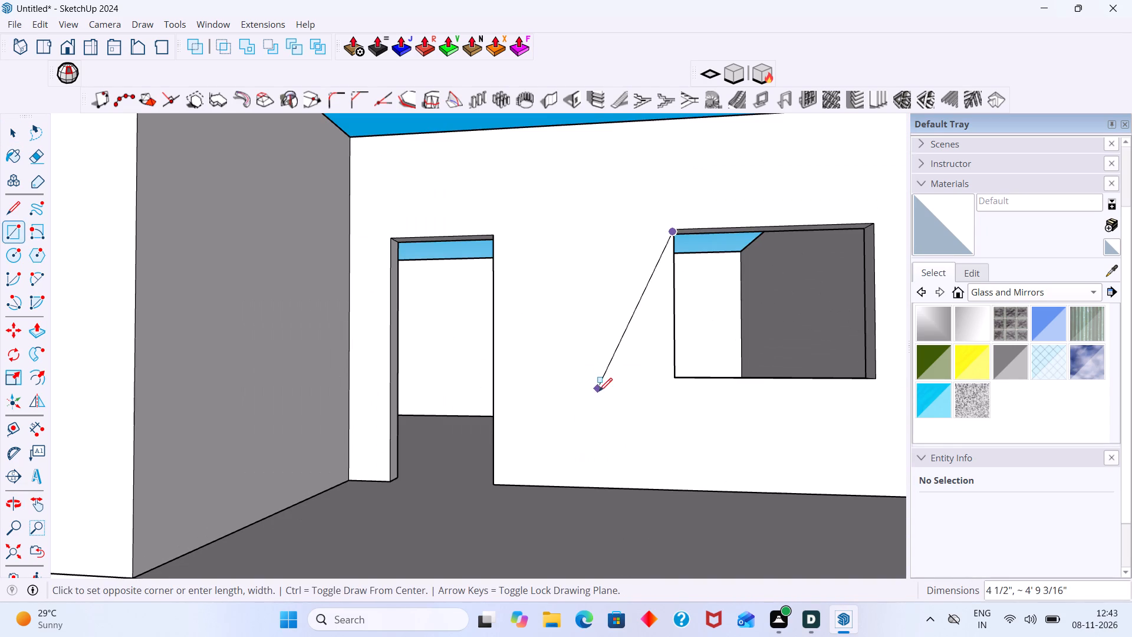
{"action": "scroll", "coordinate": [599, 391], "scroll_direction": "down", "scroll_amount": 6}
{"action": "middle_click_drag", "start_coordinate": [601, 393], "coordinate": [391, 363], "text": "shift"}
{"action": "scroll", "coordinate": [481, 370], "scroll_direction": "down", "scroll_amount": 6}
{"action": "middle_click_drag", "start_coordinate": [554, 383], "coordinate": [453, 369]}
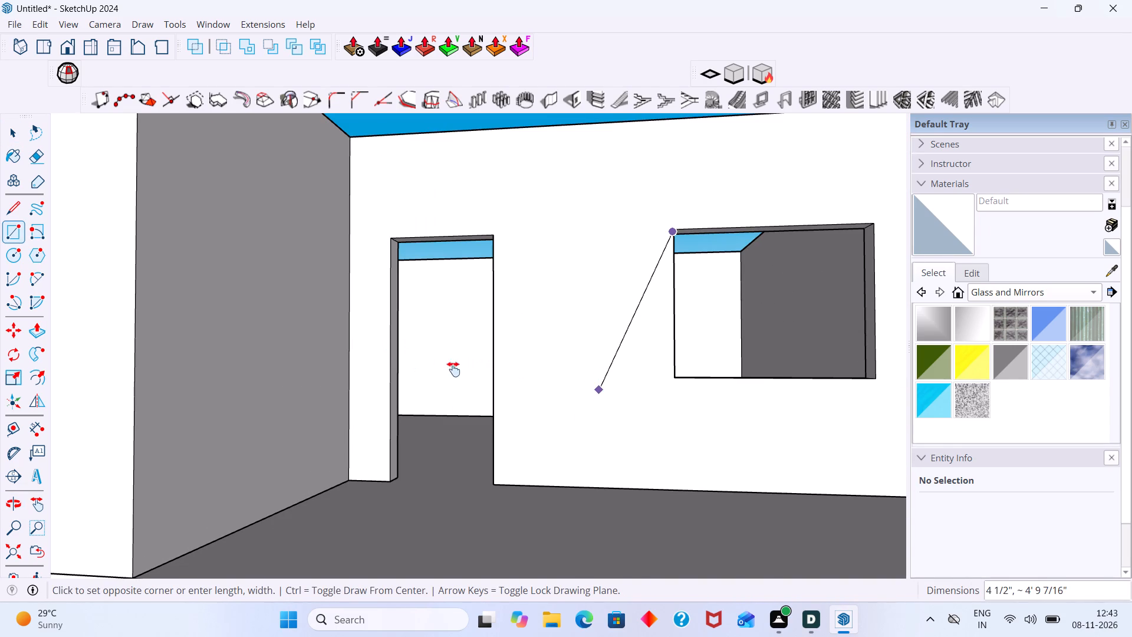
{"action": "middle_click_drag", "start_coordinate": [453, 369], "coordinate": [393, 369]}
{"action": "middle_click_drag", "start_coordinate": [560, 350], "coordinate": [562, 416]}
{"action": "scroll", "coordinate": [639, 451], "scroll_direction": "up", "scroll_amount": 6}
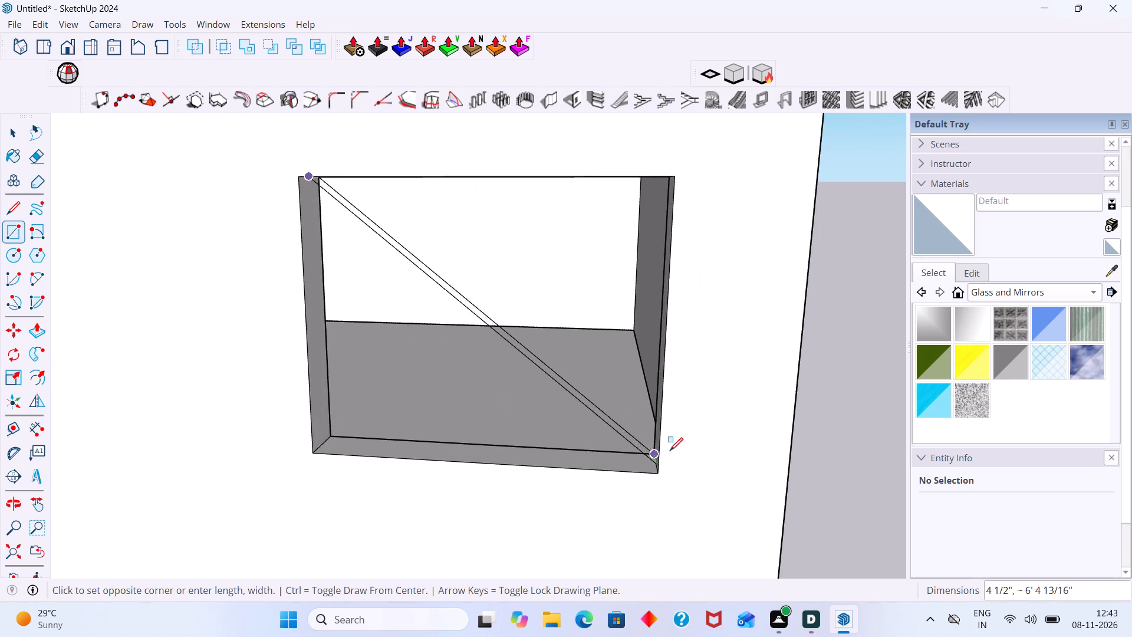
{"action": "middle_click_drag", "start_coordinate": [670, 451], "coordinate": [759, 438]}
{"action": "scroll", "coordinate": [651, 450], "scroll_direction": "up", "scroll_amount": 3}
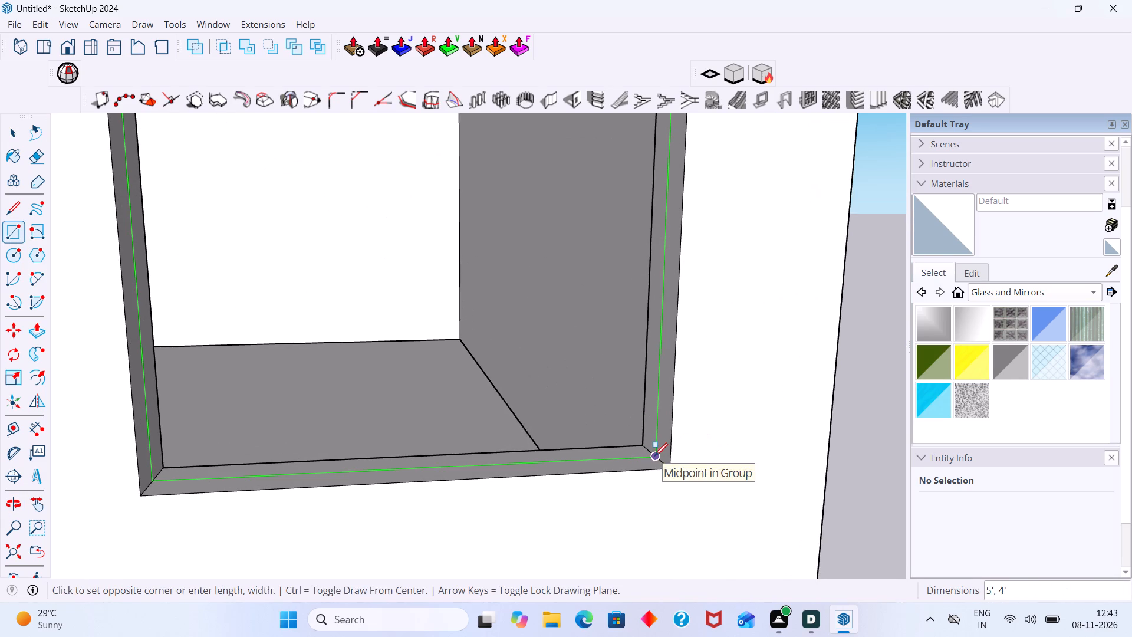
{"action": "left_click", "coordinate": [654, 456]}
{"action": "key", "text": "space"}
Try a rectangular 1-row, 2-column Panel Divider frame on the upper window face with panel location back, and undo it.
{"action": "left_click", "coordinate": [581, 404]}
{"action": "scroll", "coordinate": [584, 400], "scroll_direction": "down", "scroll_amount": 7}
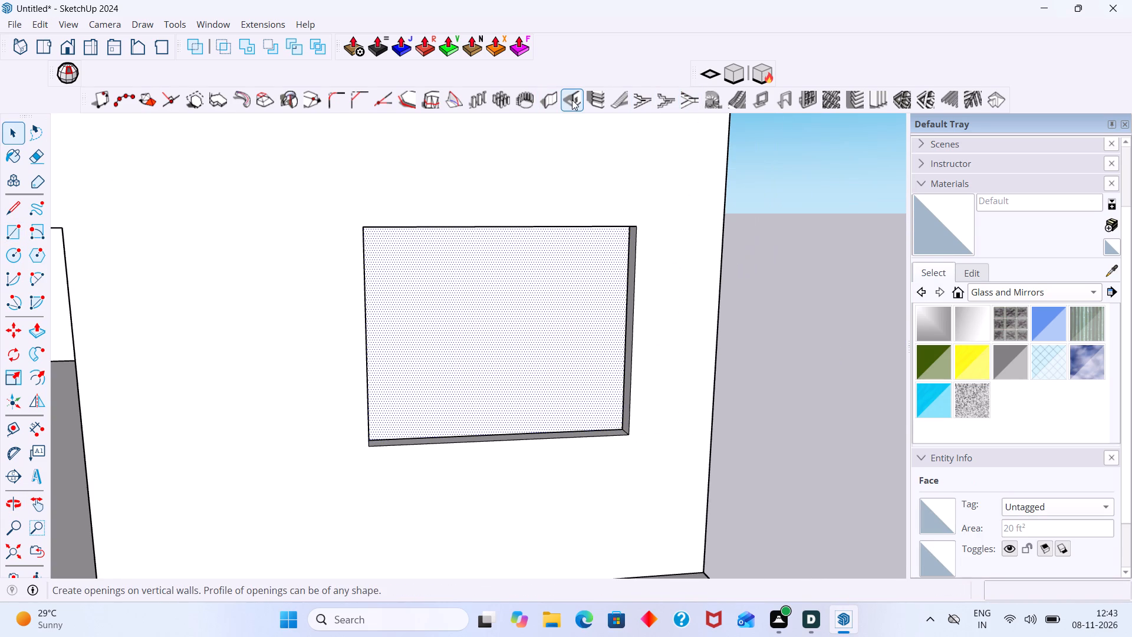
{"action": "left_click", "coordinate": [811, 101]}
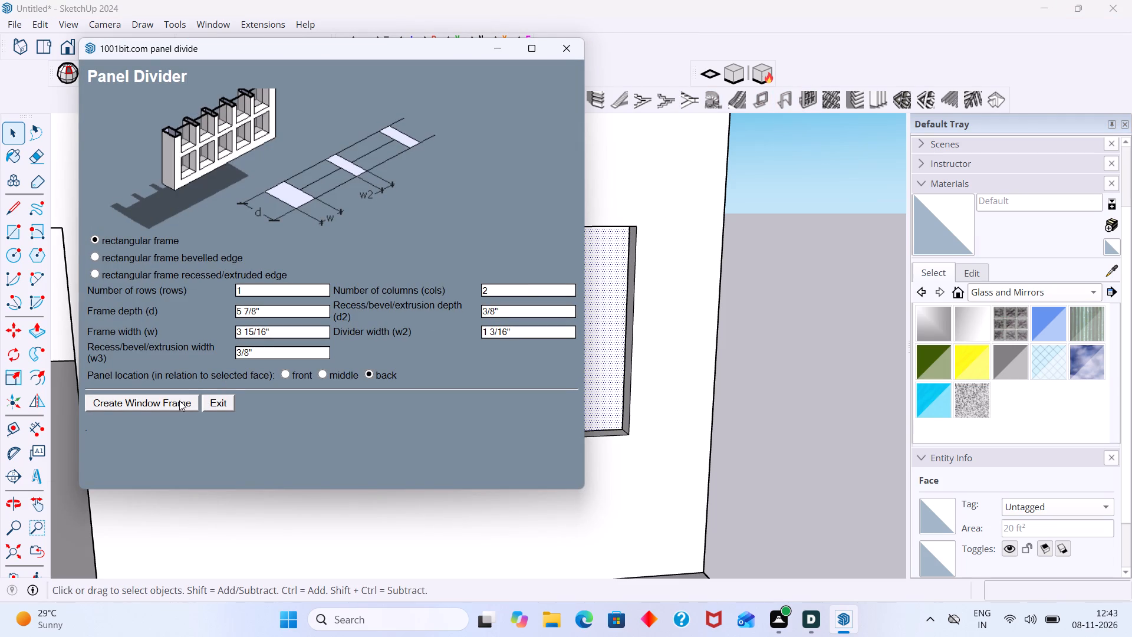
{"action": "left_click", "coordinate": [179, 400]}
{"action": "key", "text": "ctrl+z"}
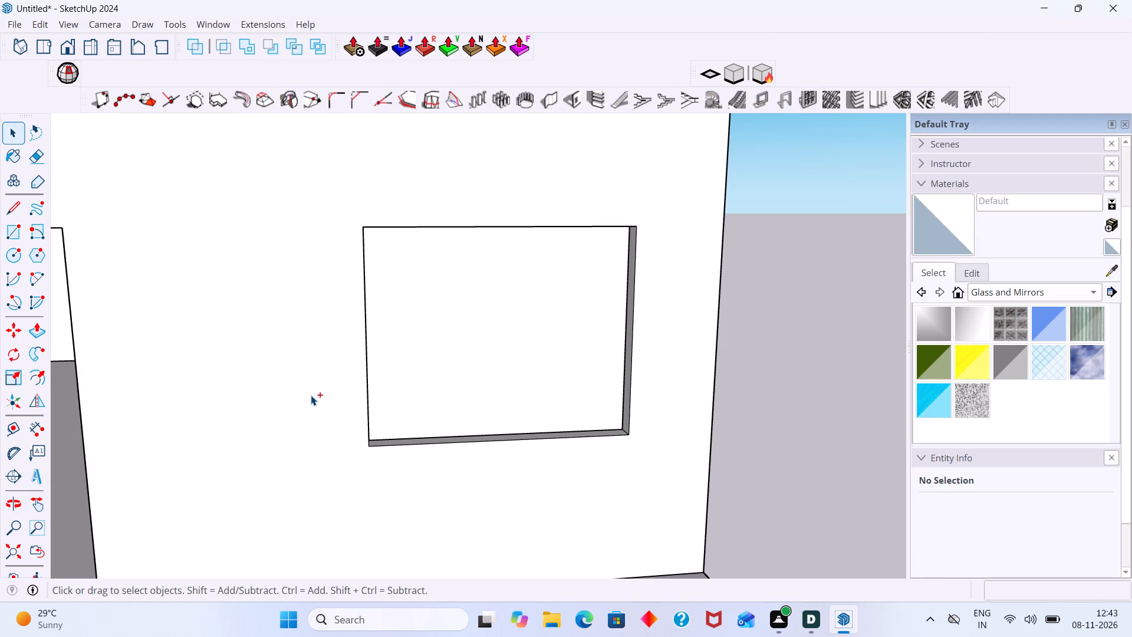
Create a rectangular Panel Divider frame with 1 row and 2 columns on the upper window face, panel location middle.
{"action": "left_click", "coordinate": [444, 379]}
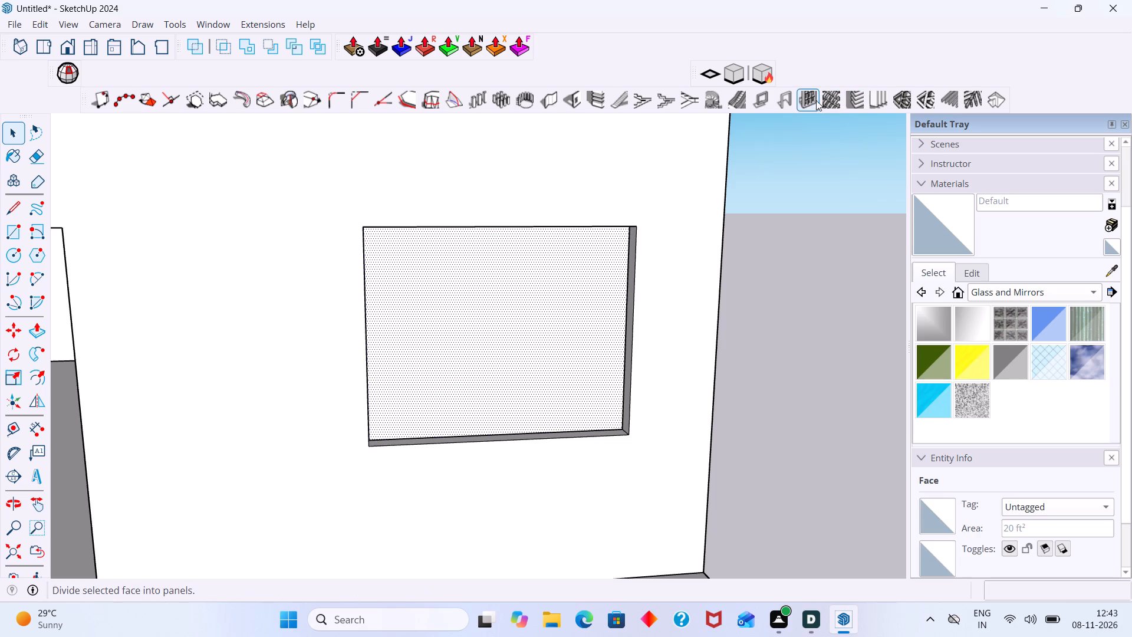
{"action": "left_click", "coordinate": [808, 100]}
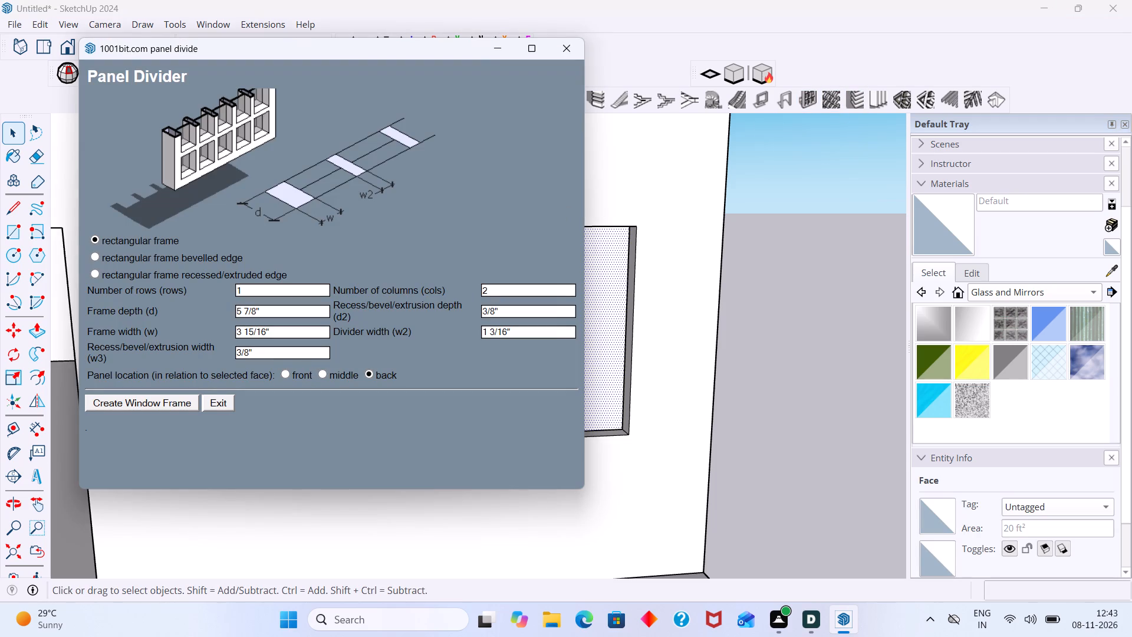
{"action": "left_click", "coordinate": [322, 372]}
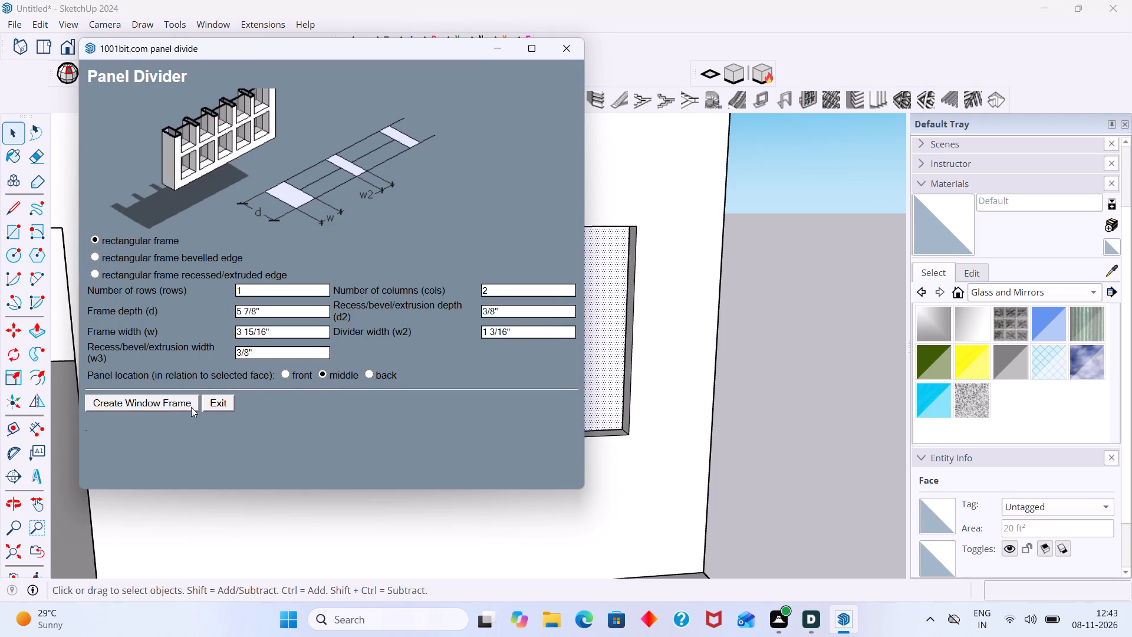
{"action": "left_click", "coordinate": [179, 403]}
{"action": "scroll", "coordinate": [534, 397], "scroll_direction": "down", "scroll_amount": 1}
{"action": "middle_click_drag", "start_coordinate": [592, 439], "coordinate": [691, 554]}
{"action": "scroll", "coordinate": [594, 411], "scroll_direction": "up", "scroll_amount": 15}
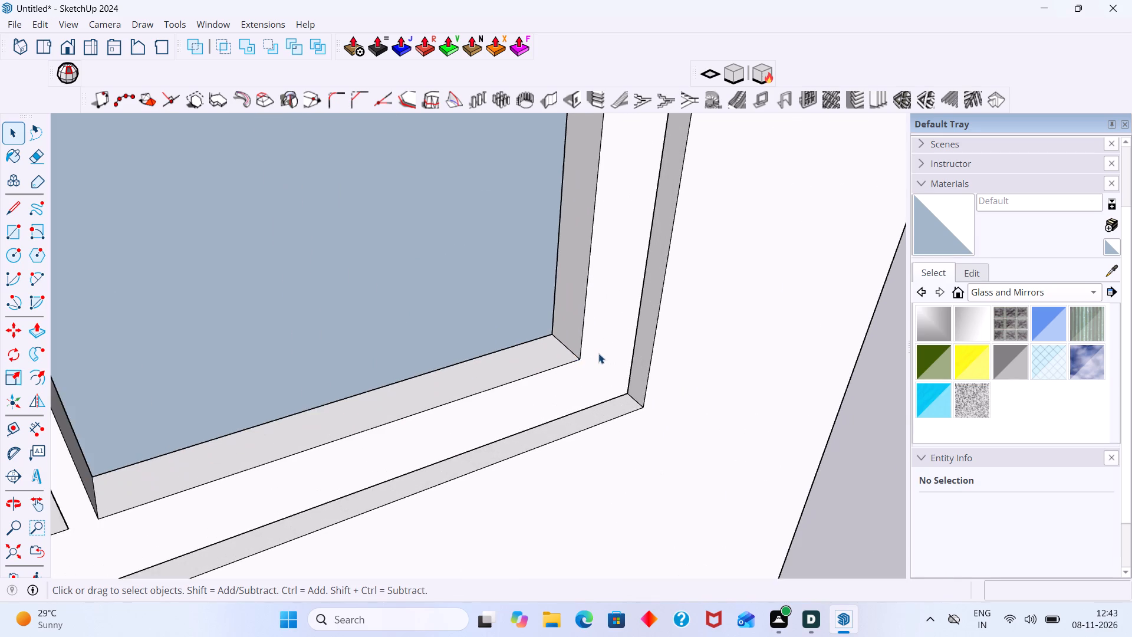
{"action": "scroll", "coordinate": [603, 351], "scroll_direction": "down", "scroll_amount": 20}
{"action": "middle_click_drag", "start_coordinate": [565, 352], "coordinate": [311, 317]}
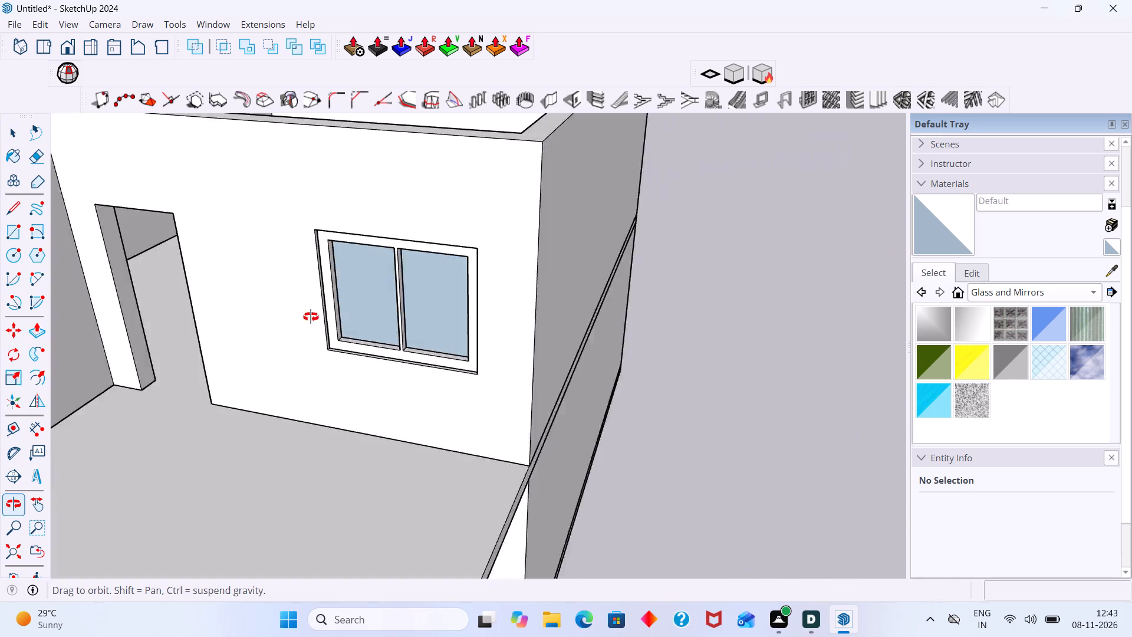
{"action": "middle_click_drag", "start_coordinate": [311, 317], "coordinate": [239, 308]}
{"action": "key", "text": "space"}
Delete the wooden window group from the ground-floor window opening.
{"action": "scroll", "coordinate": [486, 354], "scroll_direction": "down", "scroll_amount": 4}
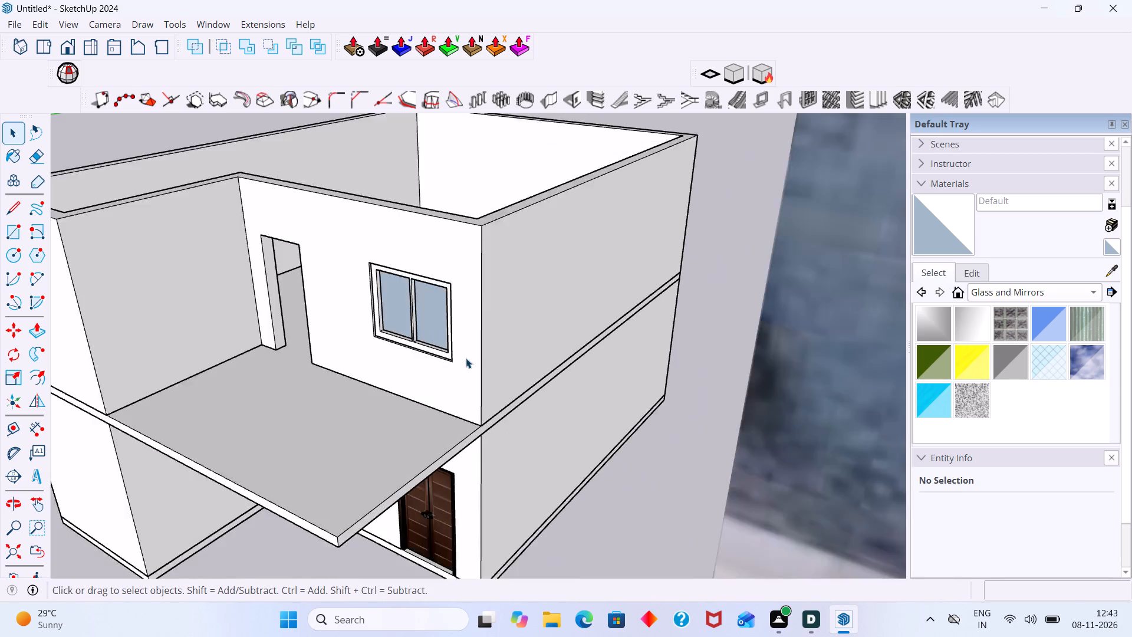
{"action": "scroll", "coordinate": [466, 358], "scroll_direction": "down", "scroll_amount": 9}
{"action": "middle_click_drag", "start_coordinate": [319, 448], "coordinate": [338, 285]}
{"action": "scroll", "coordinate": [355, 425], "scroll_direction": "up", "scroll_amount": 9}
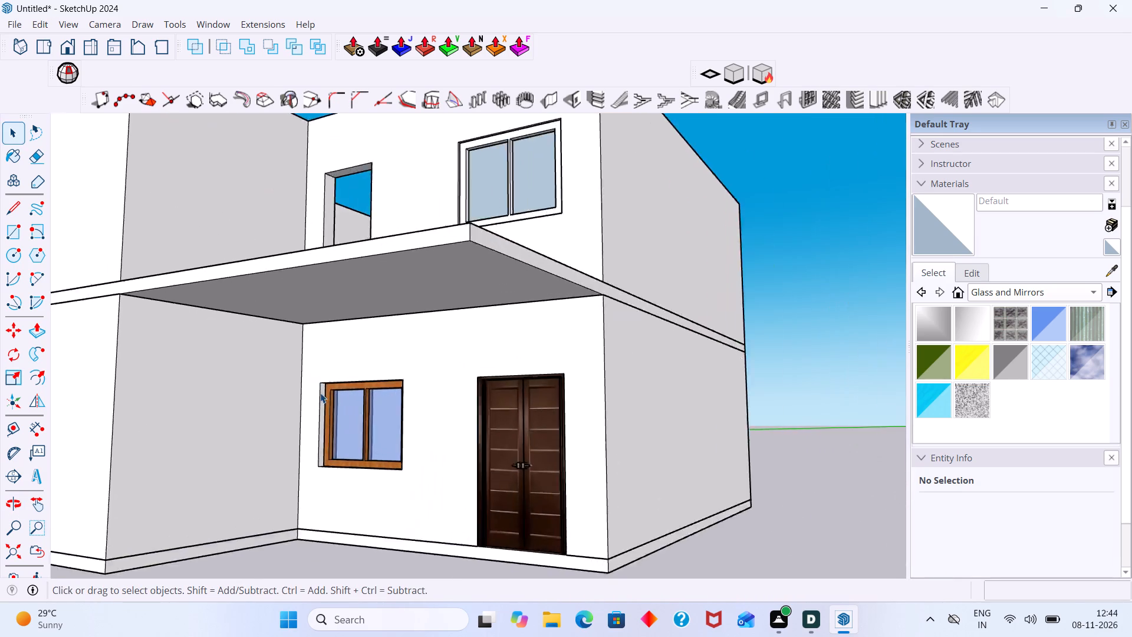
{"action": "scroll", "coordinate": [320, 393], "scroll_direction": "up", "scroll_amount": 7}
{"action": "left_click", "coordinate": [327, 380]}
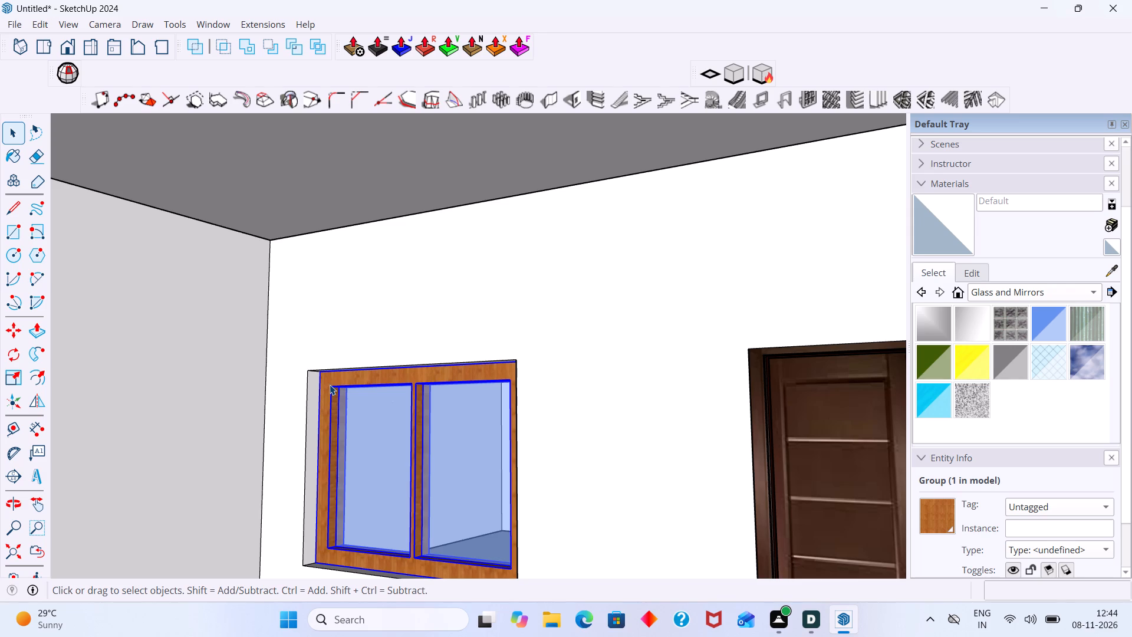
{"action": "key", "text": "Delete"}
Erase the leftover mid-depth edges on both sides, the top and the sill of the ground-floor window opening's reveal.
{"action": "scroll", "coordinate": [338, 403], "scroll_direction": "down", "scroll_amount": 2}
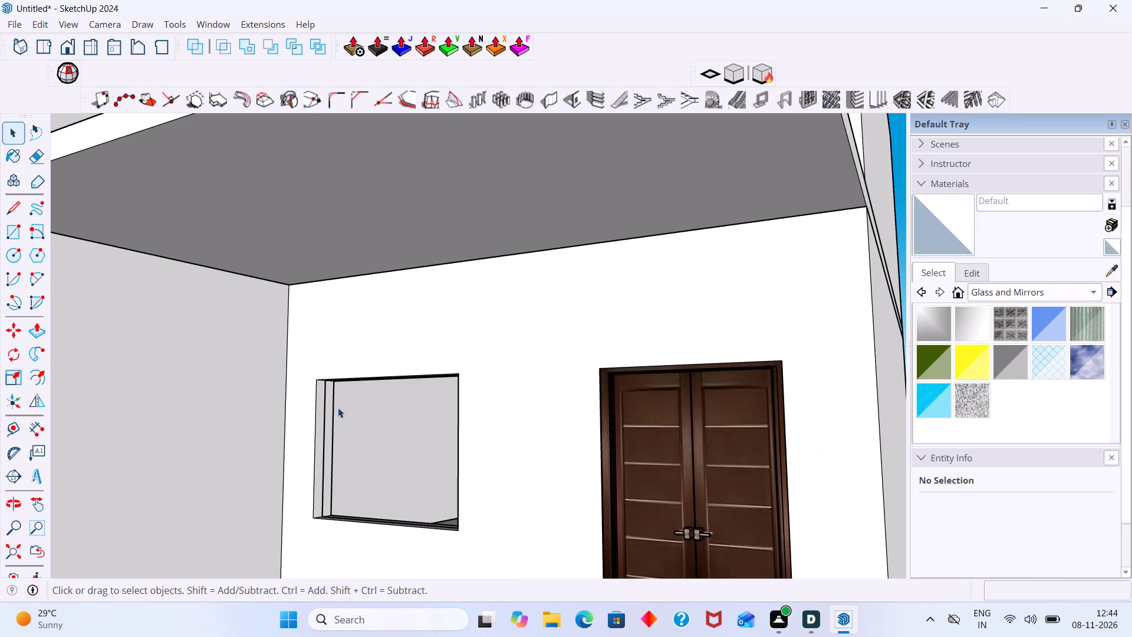
{"action": "scroll", "coordinate": [328, 430], "scroll_direction": "up", "scroll_amount": 8}
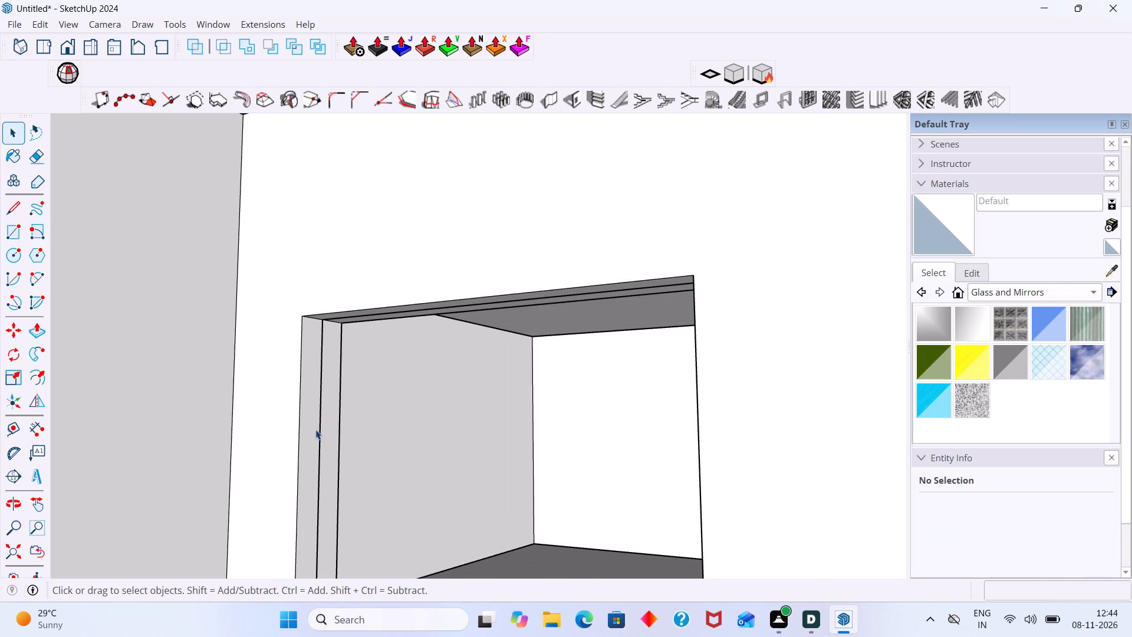
{"action": "left_click", "coordinate": [319, 428]}
{"action": "key", "text": "Delete"}
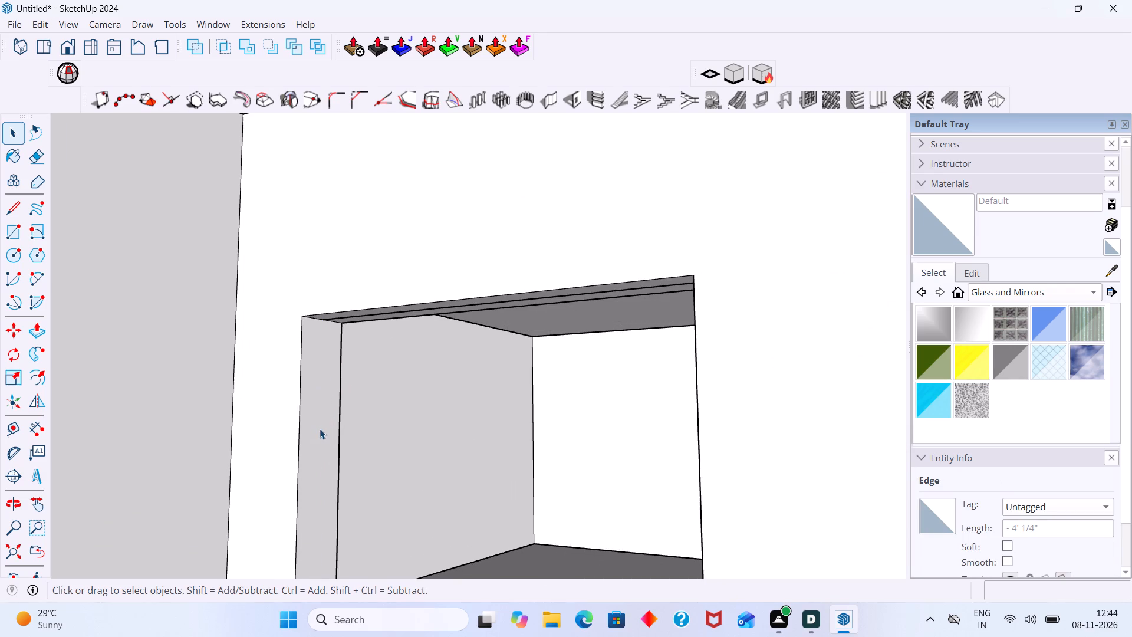
{"action": "middle_click_drag", "start_coordinate": [337, 418], "coordinate": [332, 353]}
{"action": "key", "text": "e"}
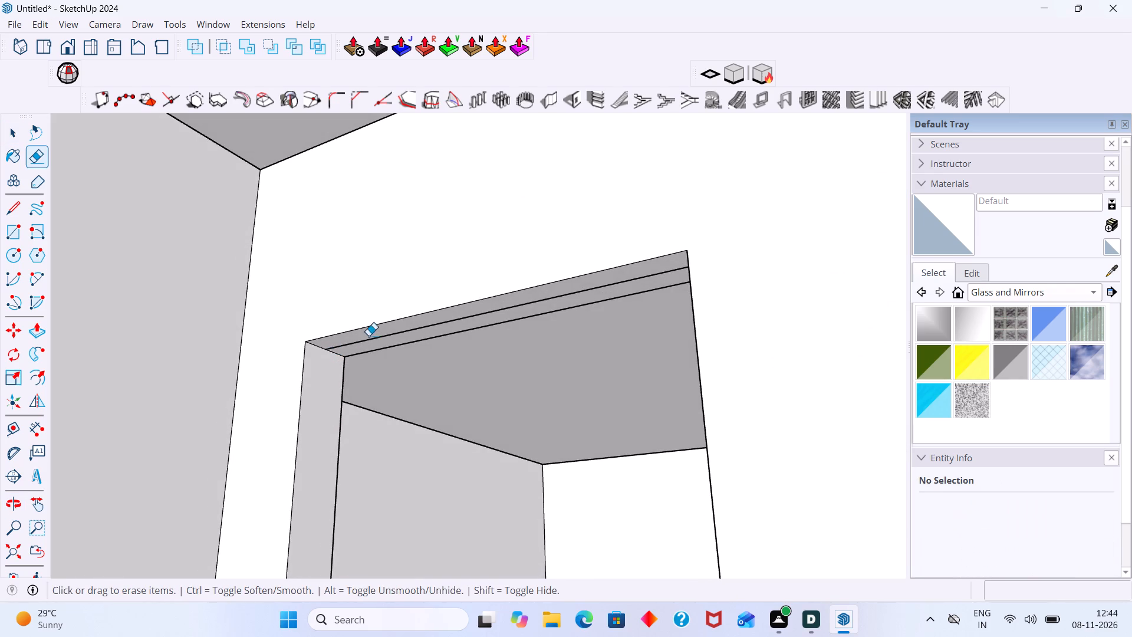
{"action": "scroll", "coordinate": [369, 334], "scroll_direction": "up", "scroll_amount": 6}
{"action": "left_click_drag", "start_coordinate": [373, 347], "coordinate": [373, 333]}
{"action": "scroll", "coordinate": [374, 345], "scroll_direction": "down", "scroll_amount": 13}
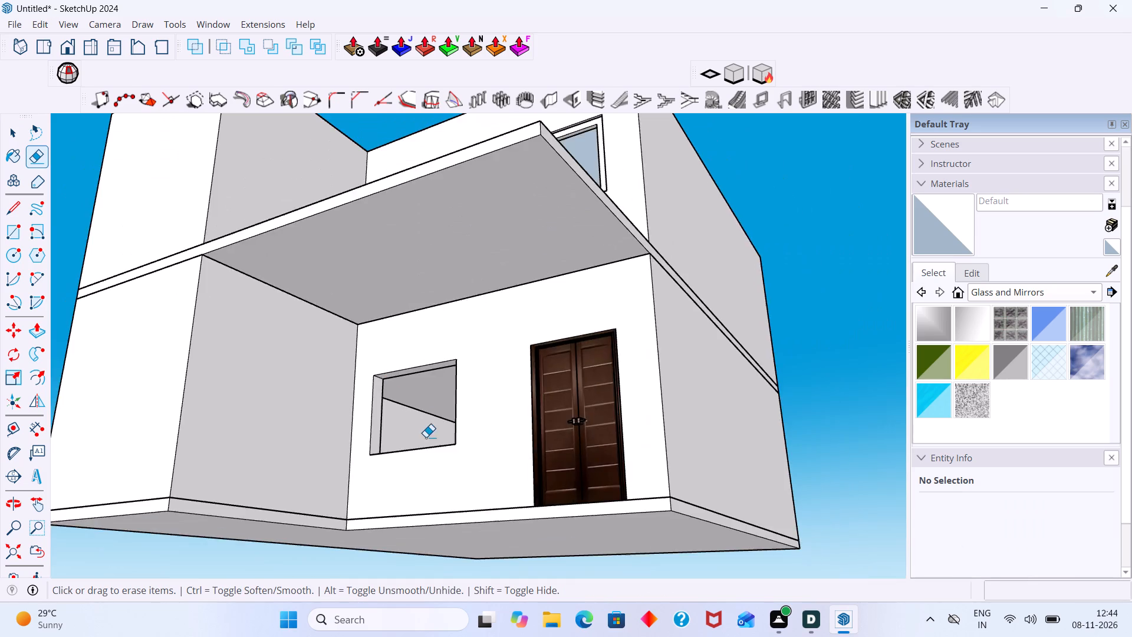
{"action": "middle_click_drag", "start_coordinate": [435, 436], "coordinate": [730, 527]}
{"action": "scroll", "coordinate": [558, 435], "scroll_direction": "up", "scroll_amount": 7}
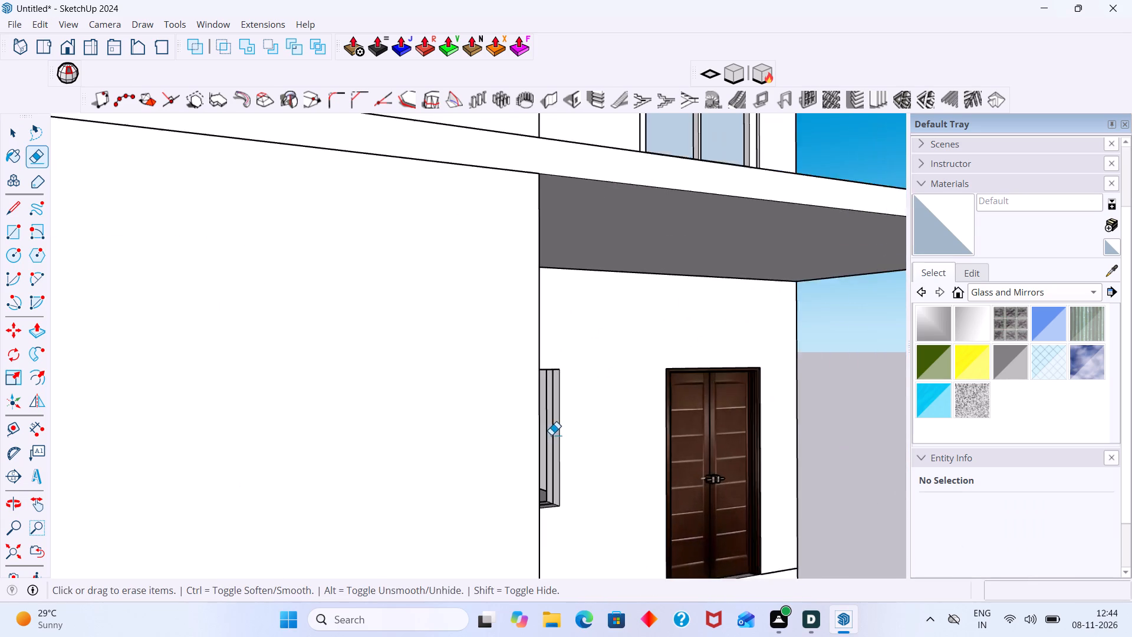
{"action": "scroll", "coordinate": [551, 435], "scroll_direction": "up", "scroll_amount": 7}
{"action": "left_click_drag", "start_coordinate": [548, 442], "coordinate": [542, 440]}
{"action": "scroll", "coordinate": [539, 461], "scroll_direction": "down", "scroll_amount": 4}
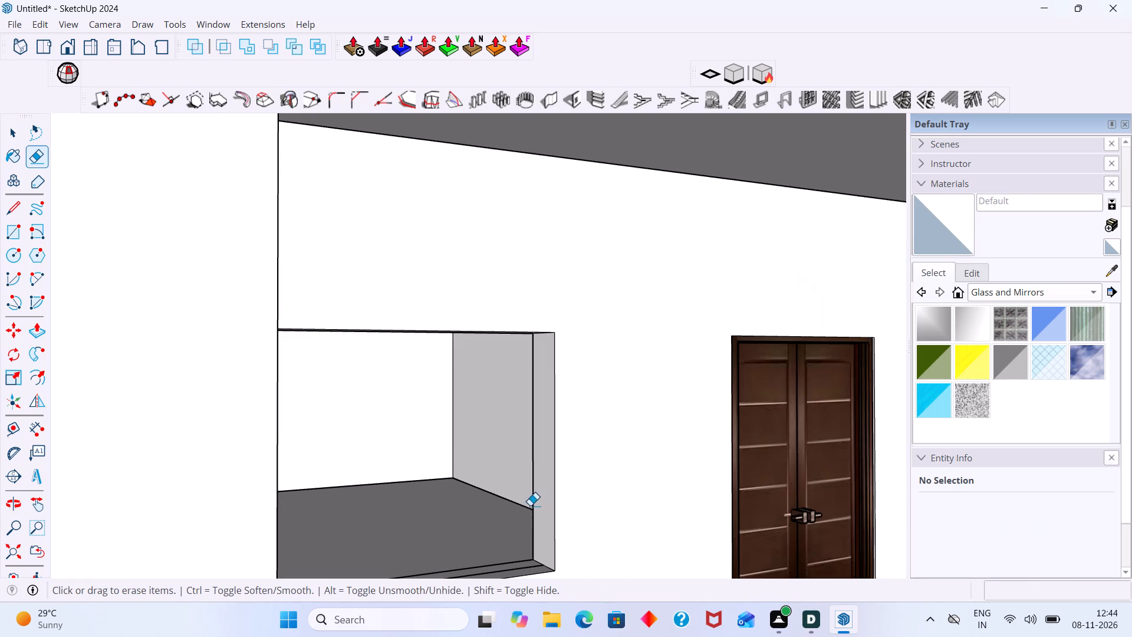
{"action": "scroll", "coordinate": [542, 560], "scroll_direction": "up", "scroll_amount": 3}
{"action": "left_click", "coordinate": [528, 570]}
{"action": "scroll", "coordinate": [529, 556], "scroll_direction": "down", "scroll_amount": 3}
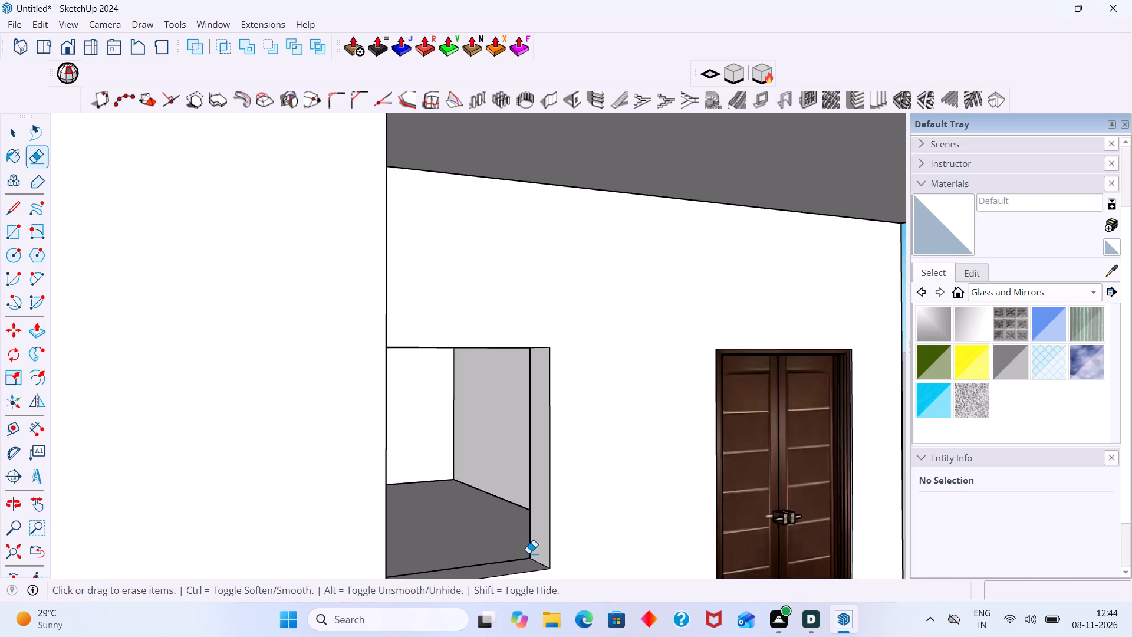
Draw a rectangle about 5' by 4' at mid-depth of the ground-floor window opening, spanning its reveal corner to corner.
{"action": "scroll", "coordinate": [528, 553], "scroll_direction": "down", "scroll_amount": 5}
{"action": "key", "text": "space"}
{"action": "middle_click_drag", "start_coordinate": [519, 496], "coordinate": [368, 498]}
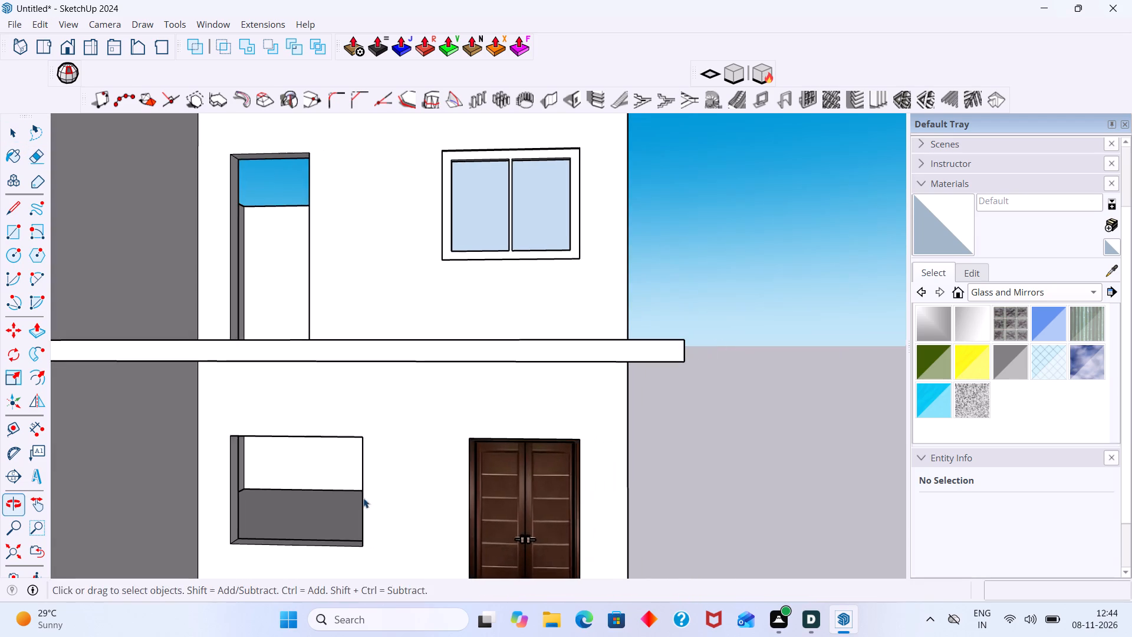
{"action": "middle_click_drag", "start_coordinate": [337, 493], "coordinate": [275, 493]}
{"action": "key", "text": "r"}
{"action": "middle_click_drag", "start_coordinate": [273, 500], "coordinate": [271, 371]}
{"action": "scroll", "coordinate": [222, 348], "scroll_direction": "up", "scroll_amount": 3}
{"action": "left_click", "coordinate": [188, 338]}
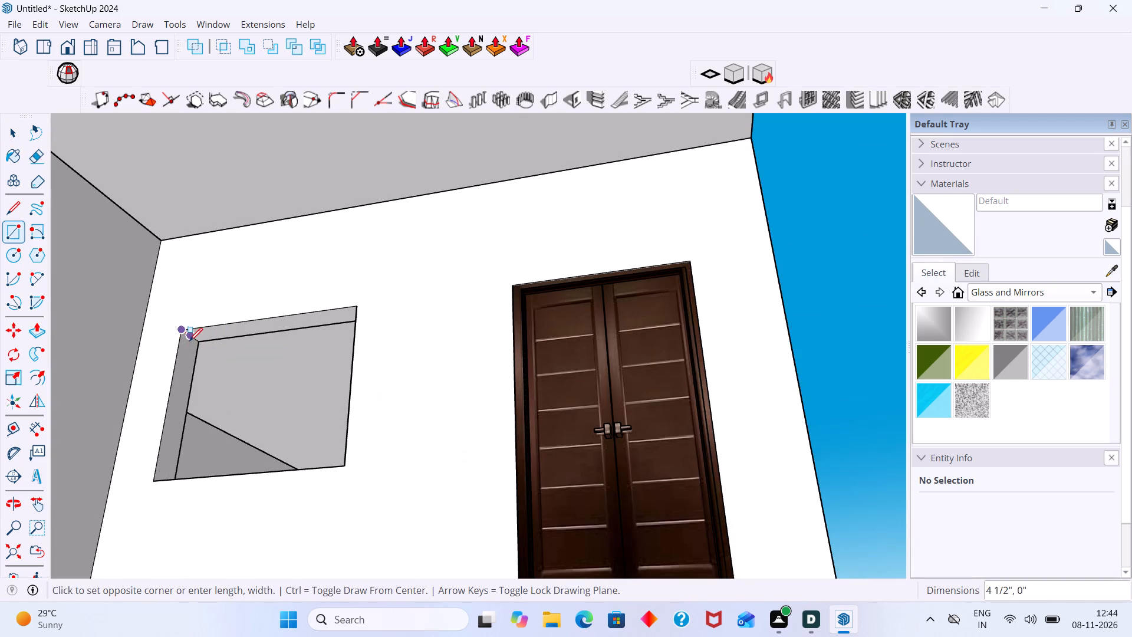
{"action": "key", "text": "Escape"}
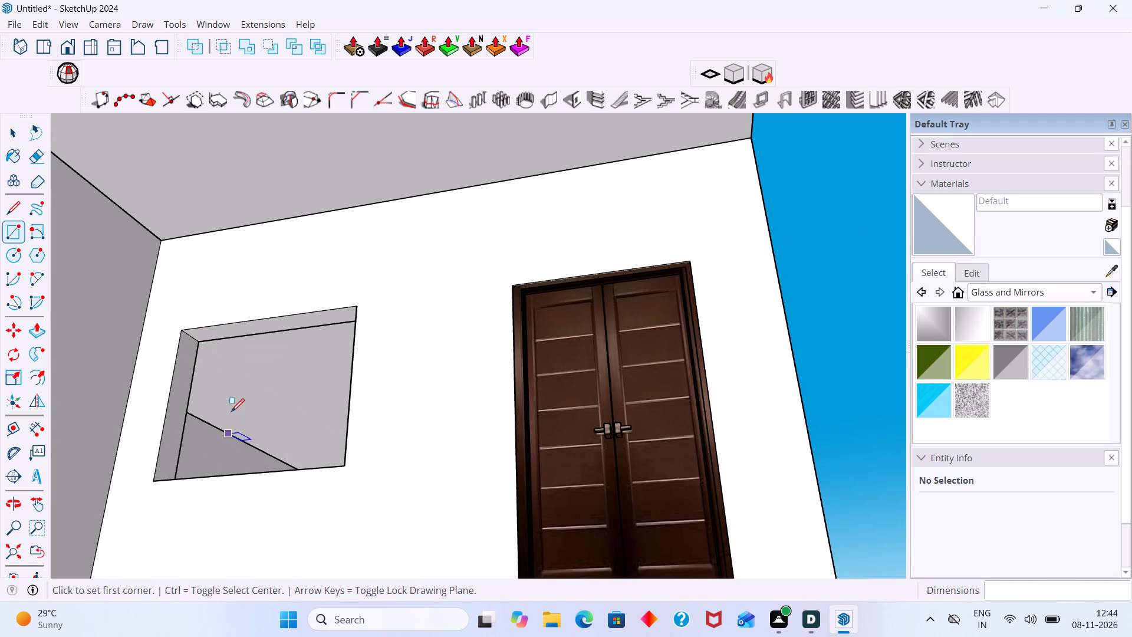
{"action": "scroll", "coordinate": [190, 337], "scroll_direction": "up", "scroll_amount": 5}
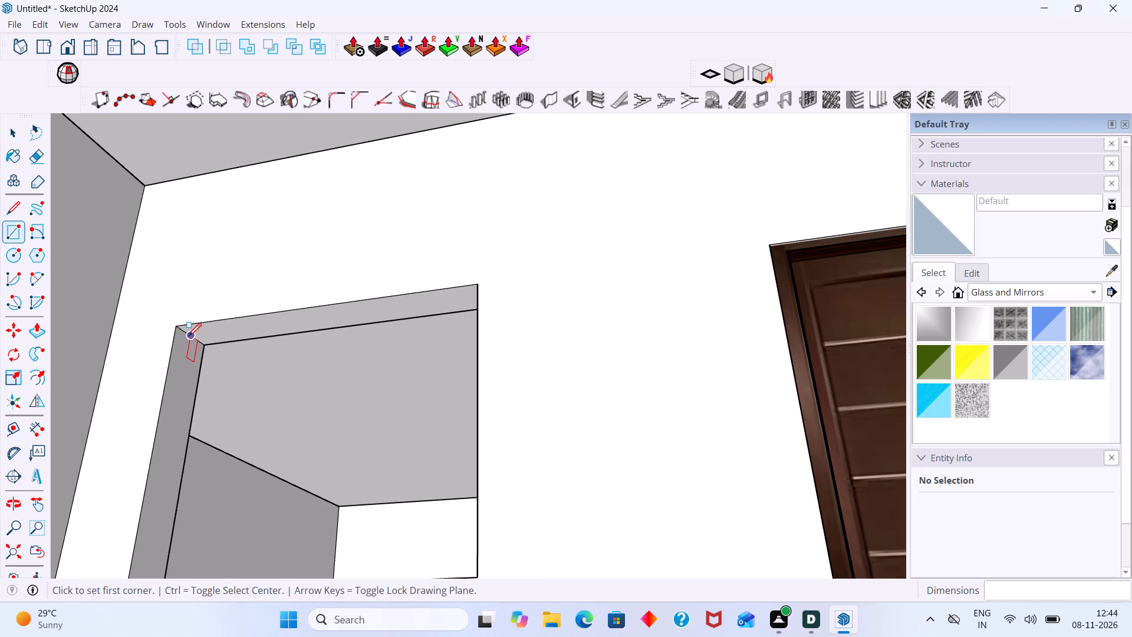
{"action": "left_click", "coordinate": [188, 336]}
{"action": "scroll", "coordinate": [212, 447], "scroll_direction": "down", "scroll_amount": 9}
{"action": "middle_click_drag", "start_coordinate": [252, 478], "coordinate": [324, 615]}
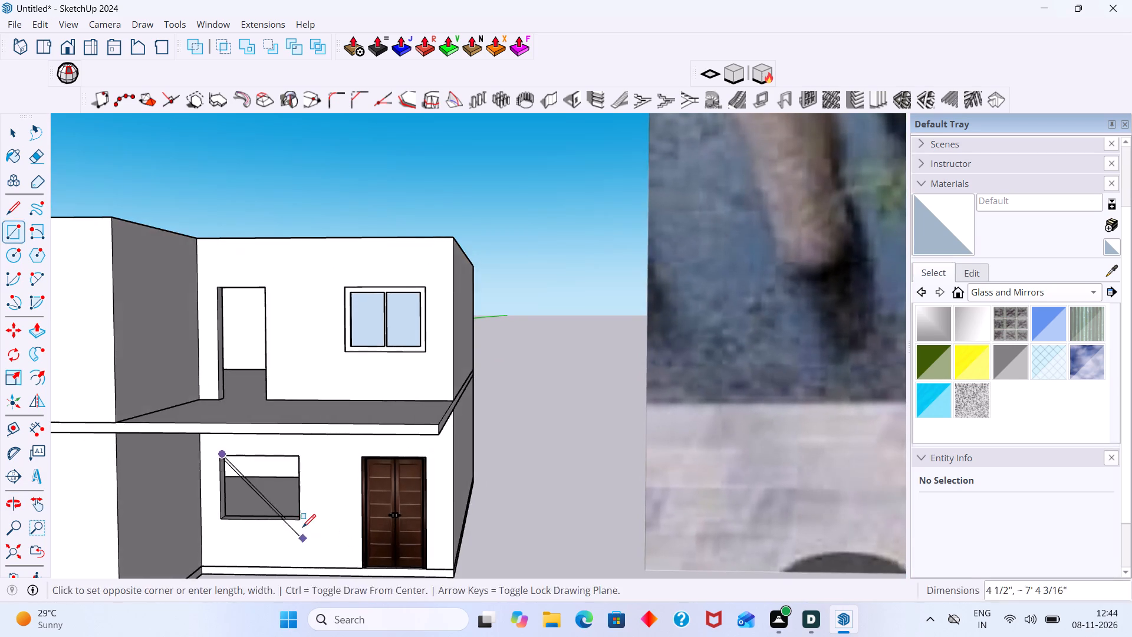
{"action": "middle_click_drag", "start_coordinate": [302, 527], "coordinate": [369, 571]}
{"action": "scroll", "coordinate": [340, 541], "scroll_direction": "up", "scroll_amount": 5}
{"action": "middle_click_drag", "start_coordinate": [324, 532], "coordinate": [420, 524]}
{"action": "scroll", "coordinate": [447, 537], "scroll_direction": "up", "scroll_amount": 5}
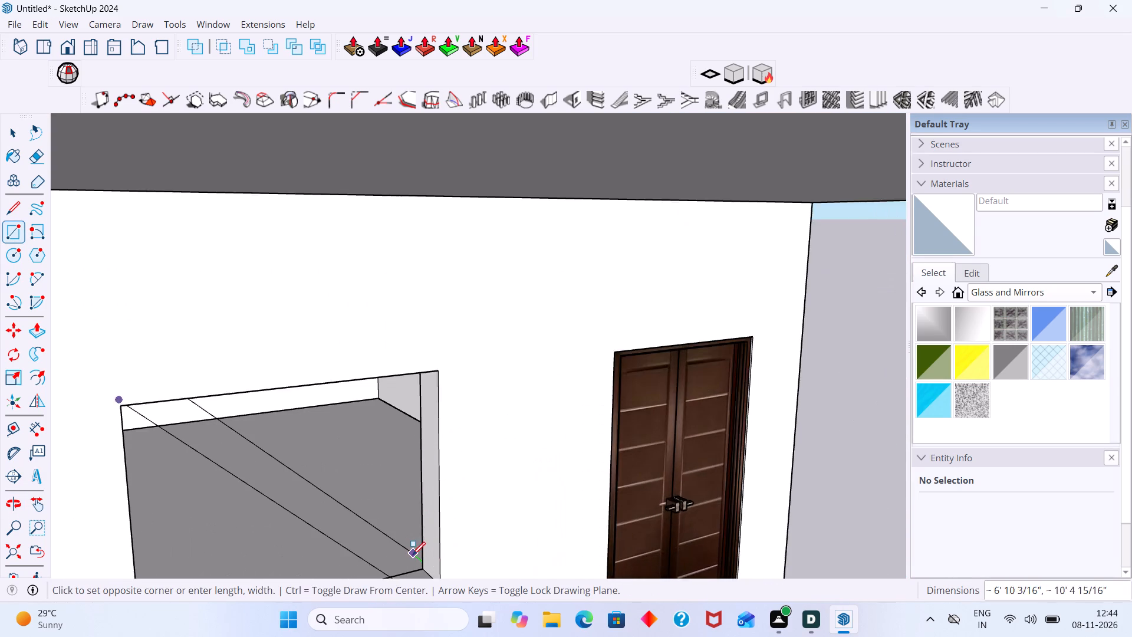
{"action": "scroll", "coordinate": [412, 555], "scroll_direction": "up", "scroll_amount": 1}
{"action": "scroll", "coordinate": [412, 558], "scroll_direction": "down", "scroll_amount": 4}
{"action": "middle_click_drag", "start_coordinate": [413, 552], "coordinate": [346, 424]}
{"action": "middle_click_drag", "start_coordinate": [316, 455], "coordinate": [314, 513]}
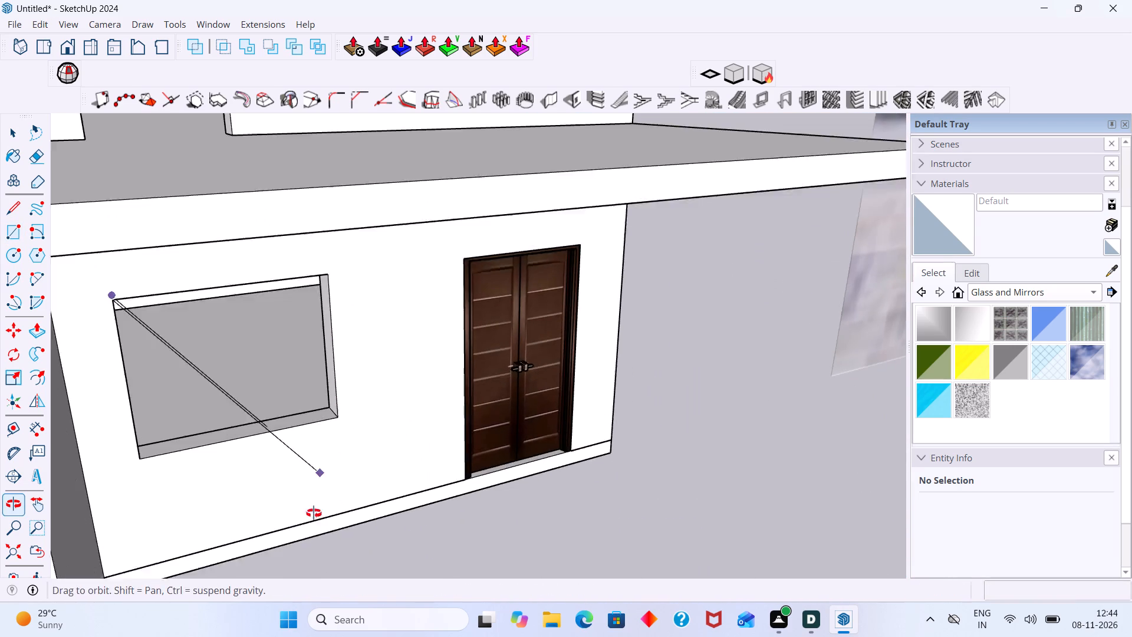
{"action": "middle_click_drag", "start_coordinate": [314, 513], "coordinate": [315, 518]}
{"action": "scroll", "coordinate": [325, 435], "scroll_direction": "up", "scroll_amount": 9}
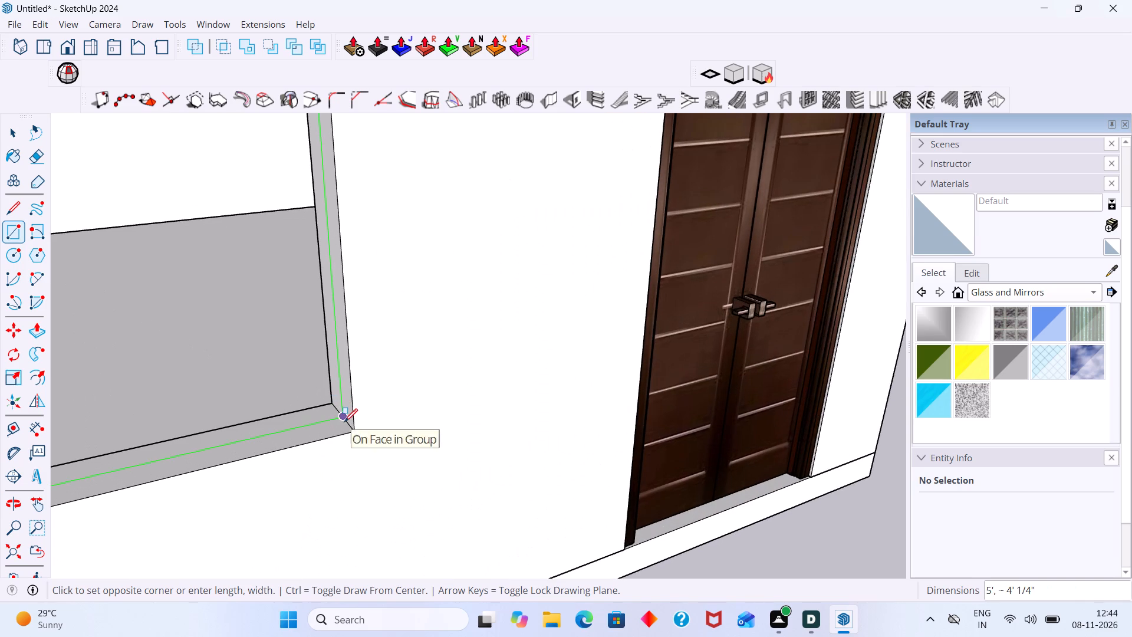
{"action": "left_click", "coordinate": [343, 418]}
{"action": "key", "text": "space"}
Create a rectangular Panel Divider frame with 1 row and 2 columns on the ground-floor window face, panel location middle.
{"action": "left_click", "coordinate": [279, 396]}
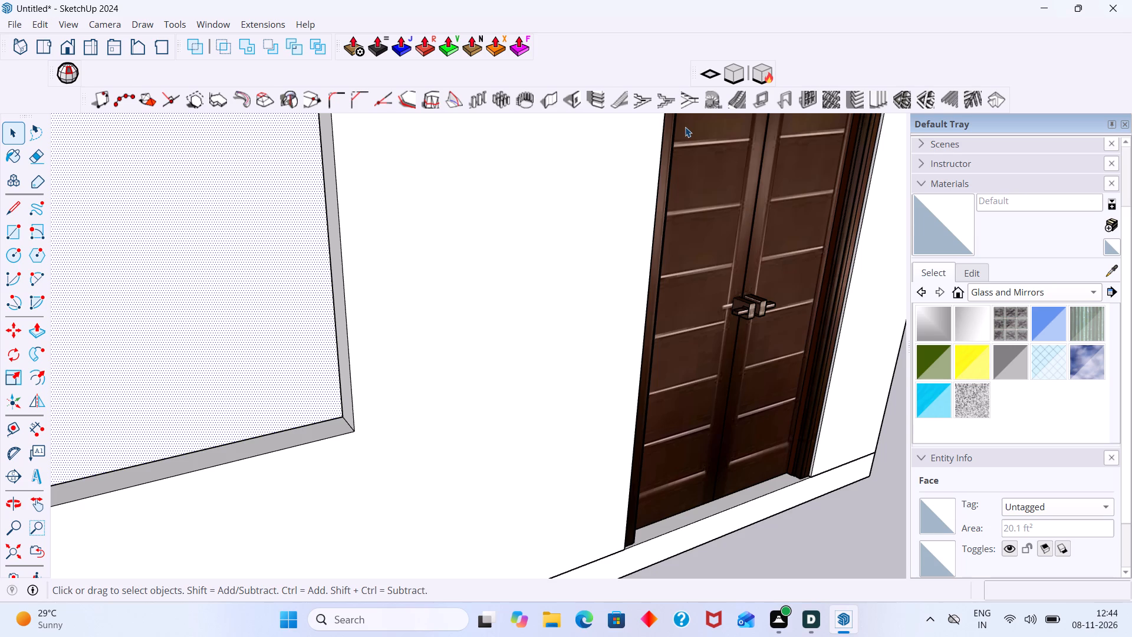
{"action": "left_click", "coordinate": [803, 96]}
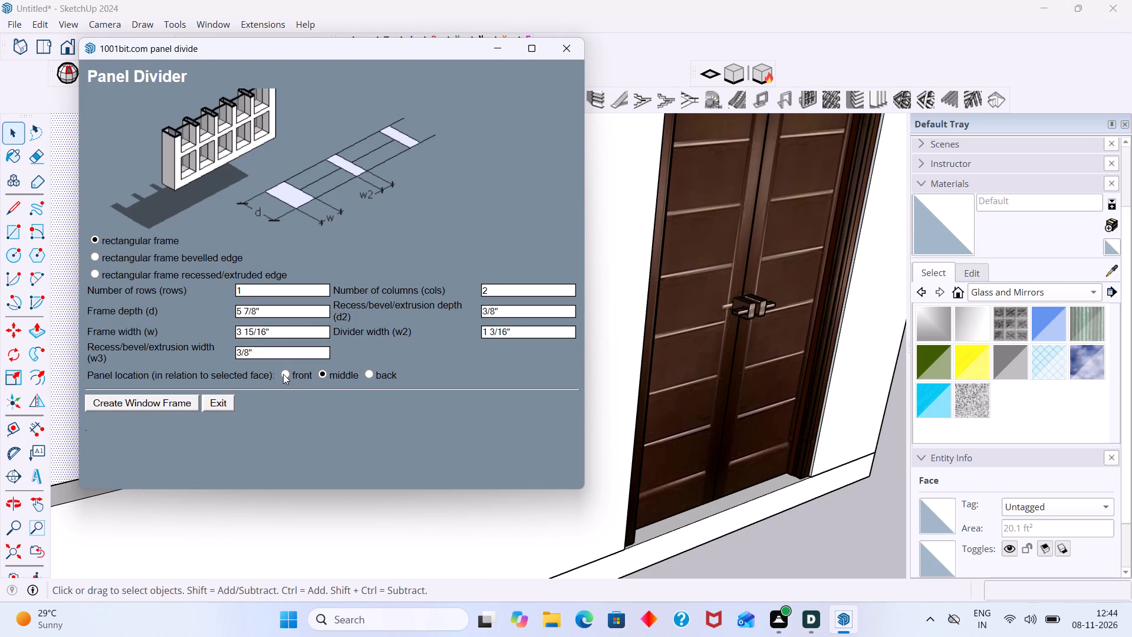
{"action": "left_click", "coordinate": [169, 401]}
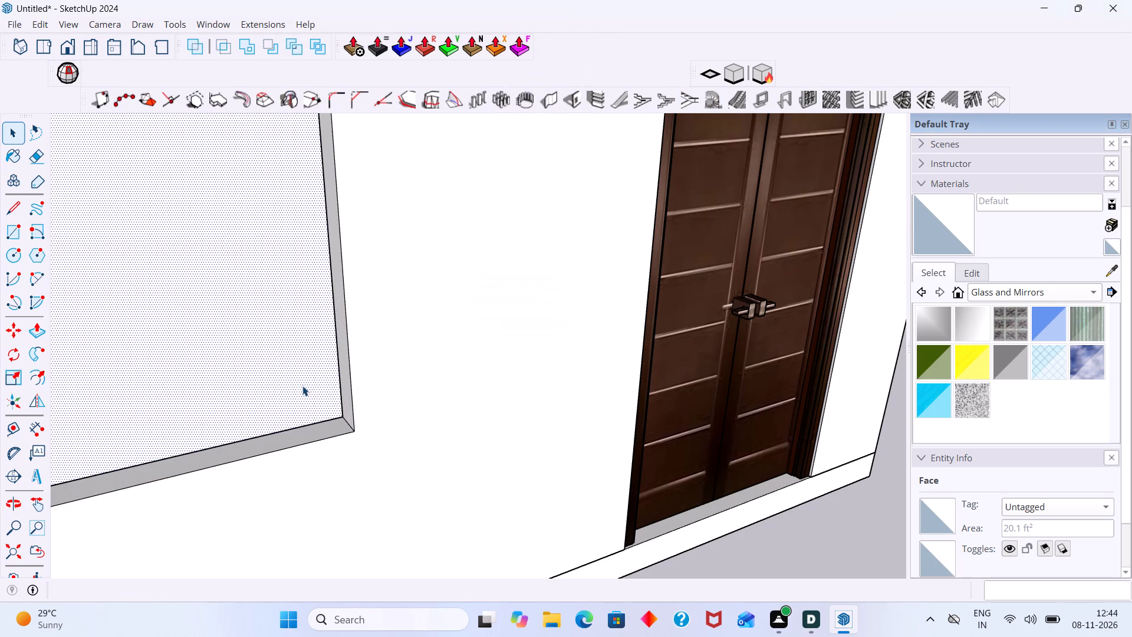
{"action": "scroll", "coordinate": [307, 390], "scroll_direction": "down", "scroll_amount": 14}
{"action": "left_click", "coordinate": [723, 348]}
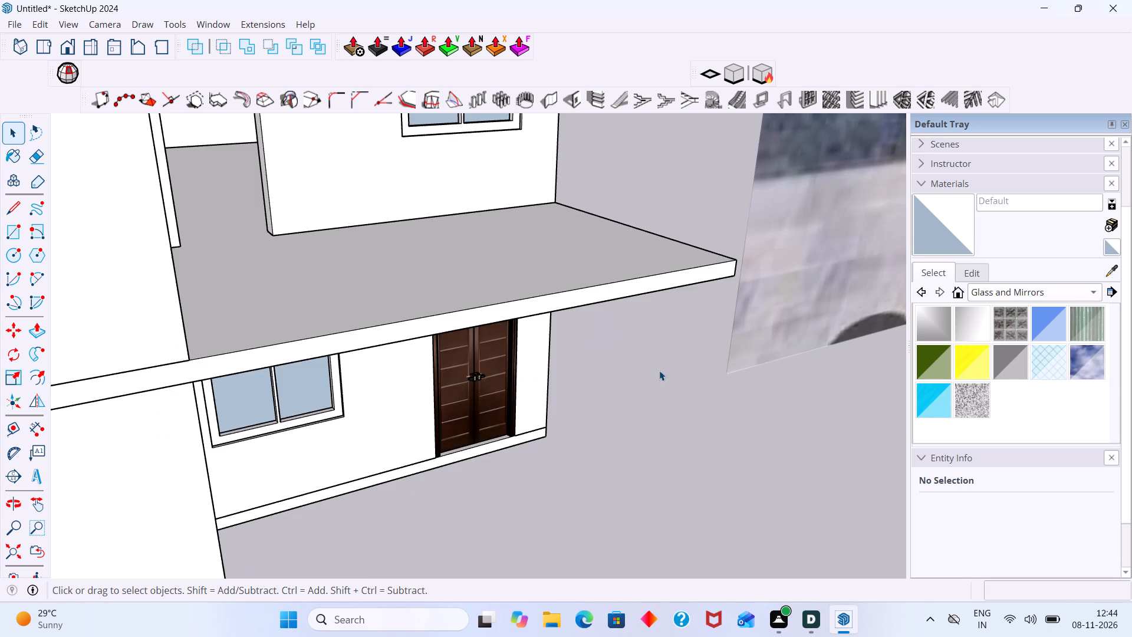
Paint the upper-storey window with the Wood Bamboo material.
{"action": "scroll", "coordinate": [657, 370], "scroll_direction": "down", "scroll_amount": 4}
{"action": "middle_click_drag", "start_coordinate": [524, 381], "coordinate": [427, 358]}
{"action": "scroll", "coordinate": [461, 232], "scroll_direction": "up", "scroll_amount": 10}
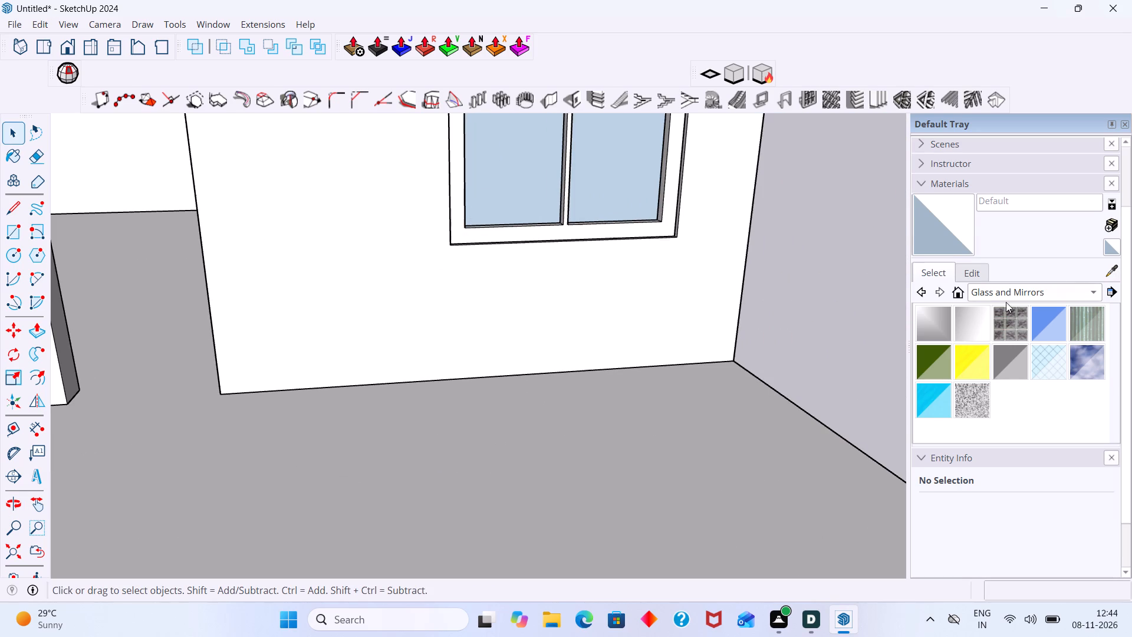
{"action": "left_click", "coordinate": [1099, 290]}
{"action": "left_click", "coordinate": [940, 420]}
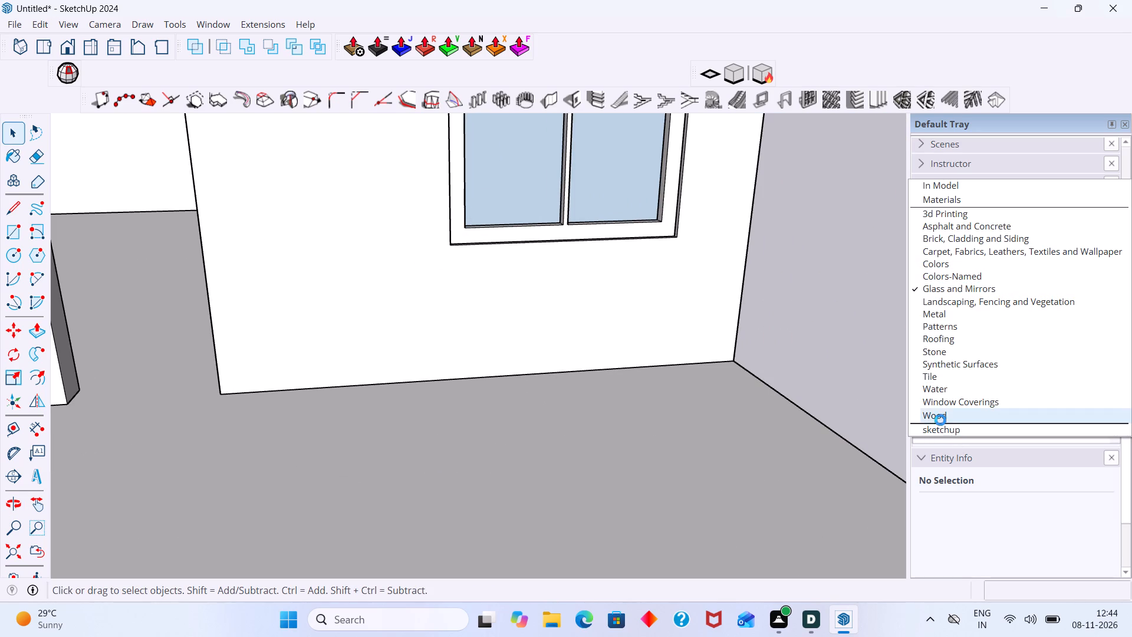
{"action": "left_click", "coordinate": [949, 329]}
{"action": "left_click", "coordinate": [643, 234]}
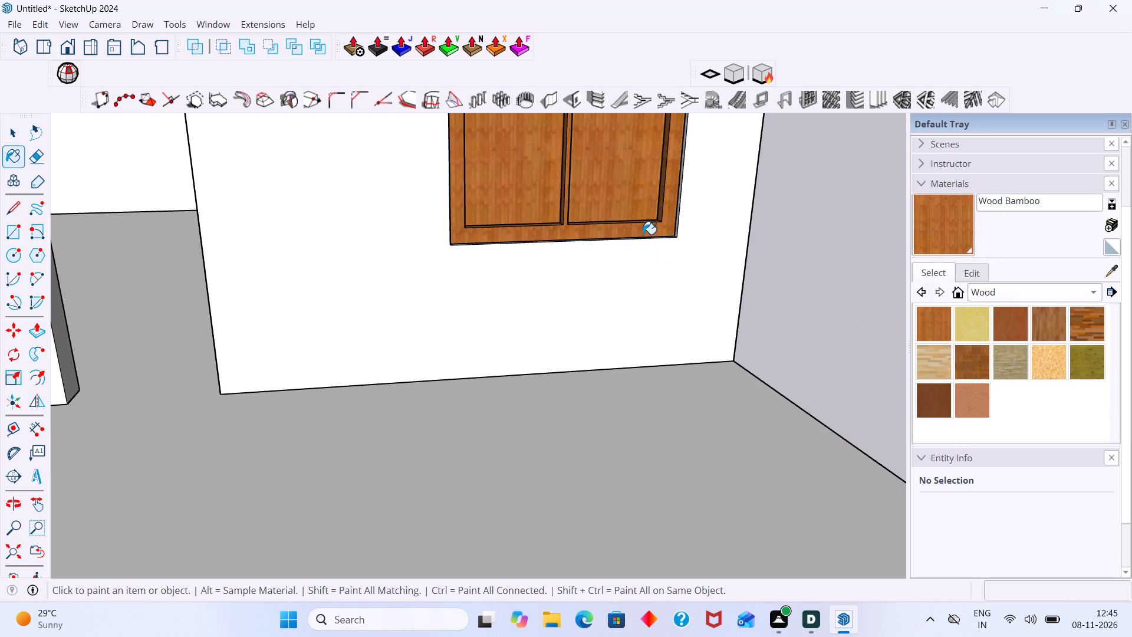
Paint the upper-storey and ground-floor window groups with the Wood Cherry Original material.
{"action": "scroll", "coordinate": [494, 339], "scroll_direction": "down", "scroll_amount": 7}
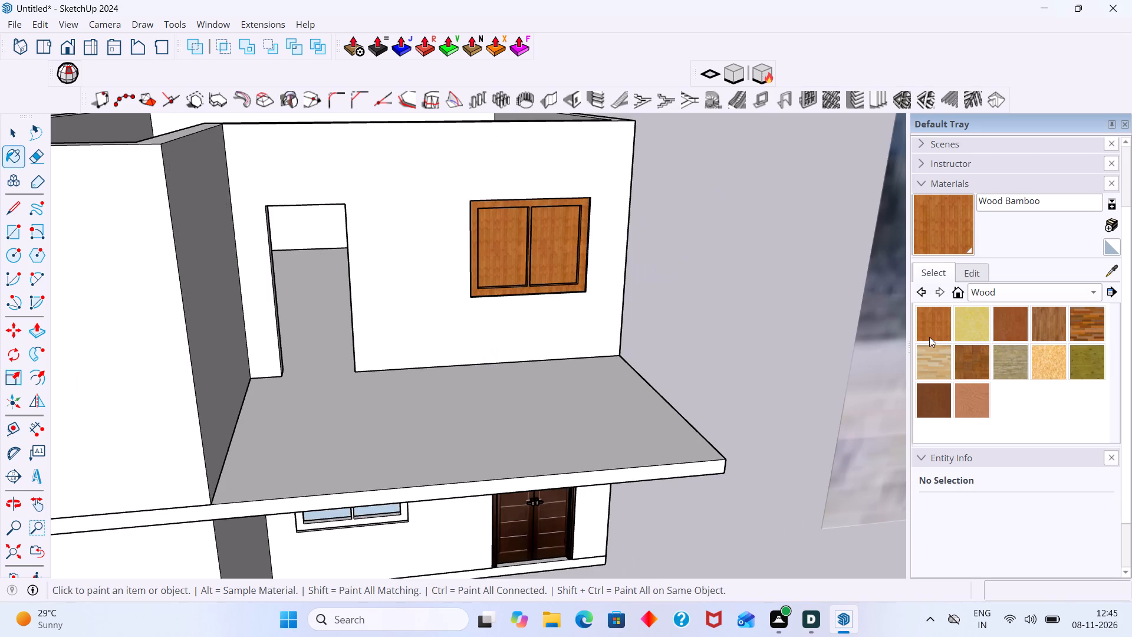
{"action": "left_click", "coordinate": [1005, 320]}
{"action": "left_click", "coordinate": [570, 264]}
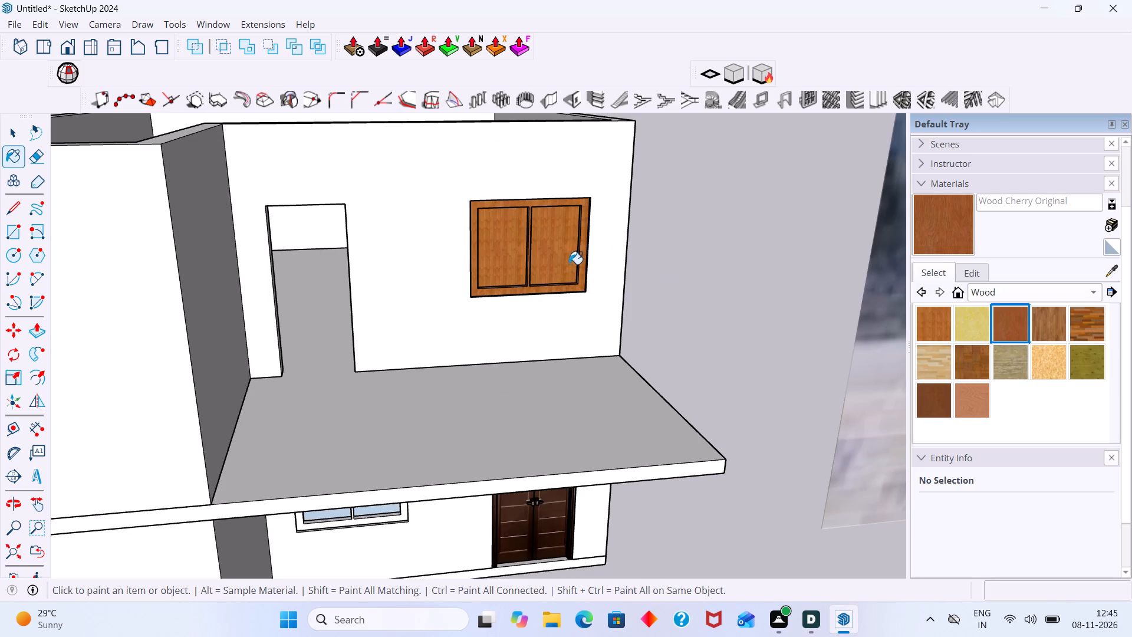
{"action": "scroll", "coordinate": [539, 269], "scroll_direction": "up", "scroll_amount": 10}
{"action": "scroll", "coordinate": [478, 321], "scroll_direction": "down", "scroll_amount": 14}
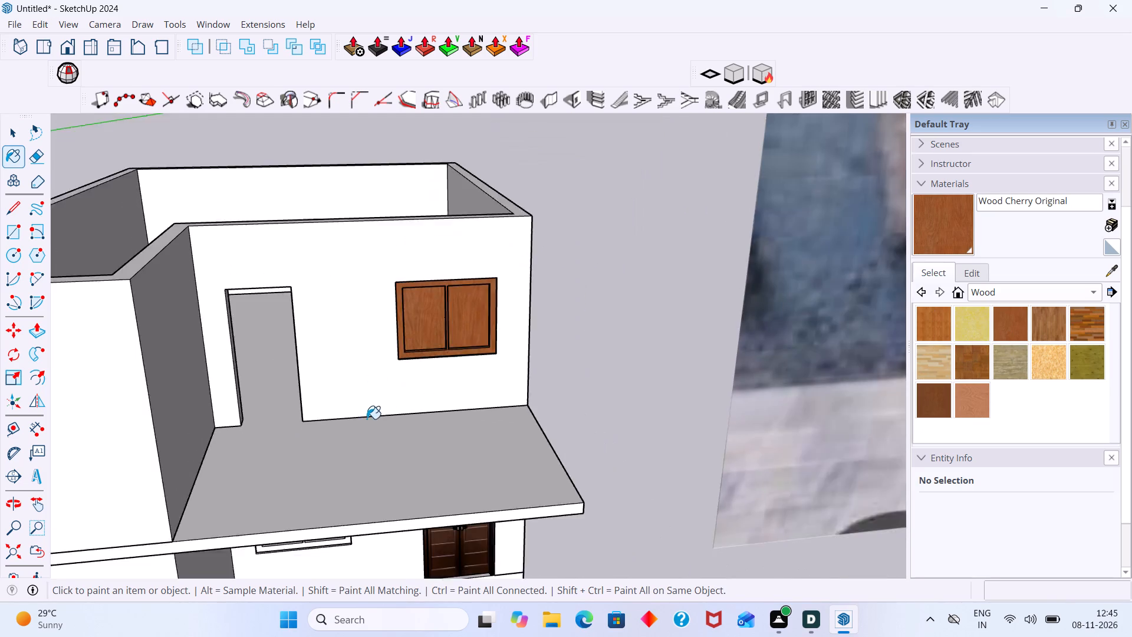
{"action": "scroll", "coordinate": [367, 419], "scroll_direction": "down", "scroll_amount": 3}
{"action": "middle_click_drag", "start_coordinate": [364, 412], "coordinate": [498, 265], "text": "shift"}
{"action": "scroll", "coordinate": [438, 376], "scroll_direction": "up", "scroll_amount": 6}
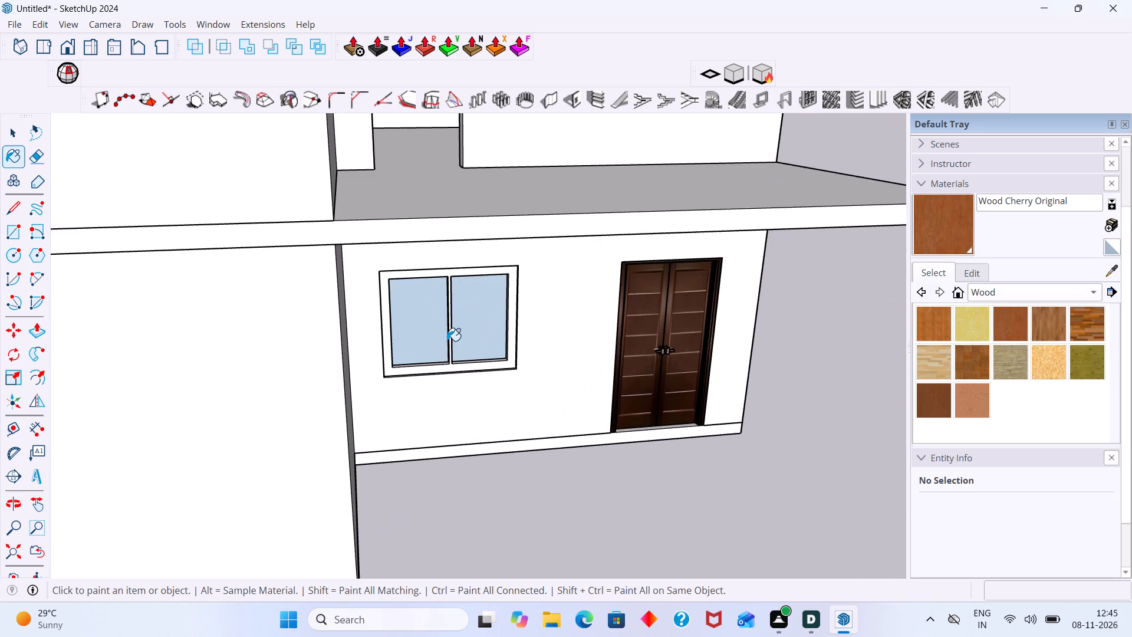
{"action": "left_click", "coordinate": [452, 332]}
{"action": "key", "text": "space"}
Paint the glass panes inside the ground-floor window group with Translucent Glass Blue from Glass and Mirrors.
{"action": "double_click", "coordinate": [427, 331]}
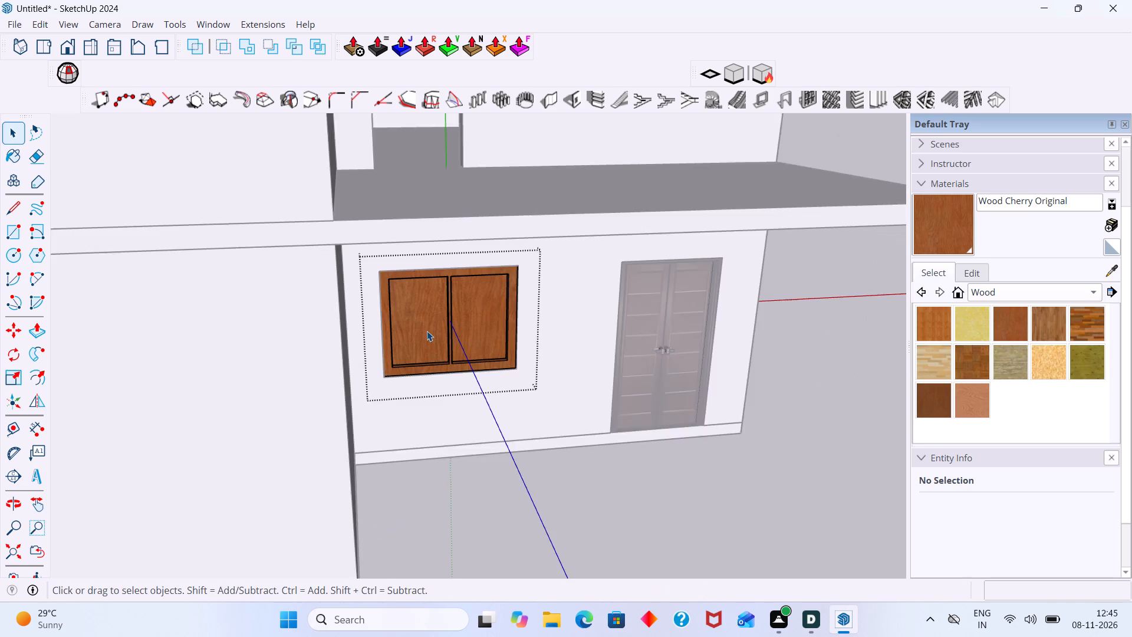
{"action": "scroll", "coordinate": [427, 331], "scroll_direction": "up", "scroll_amount": 2}
{"action": "left_click", "coordinate": [425, 332]}
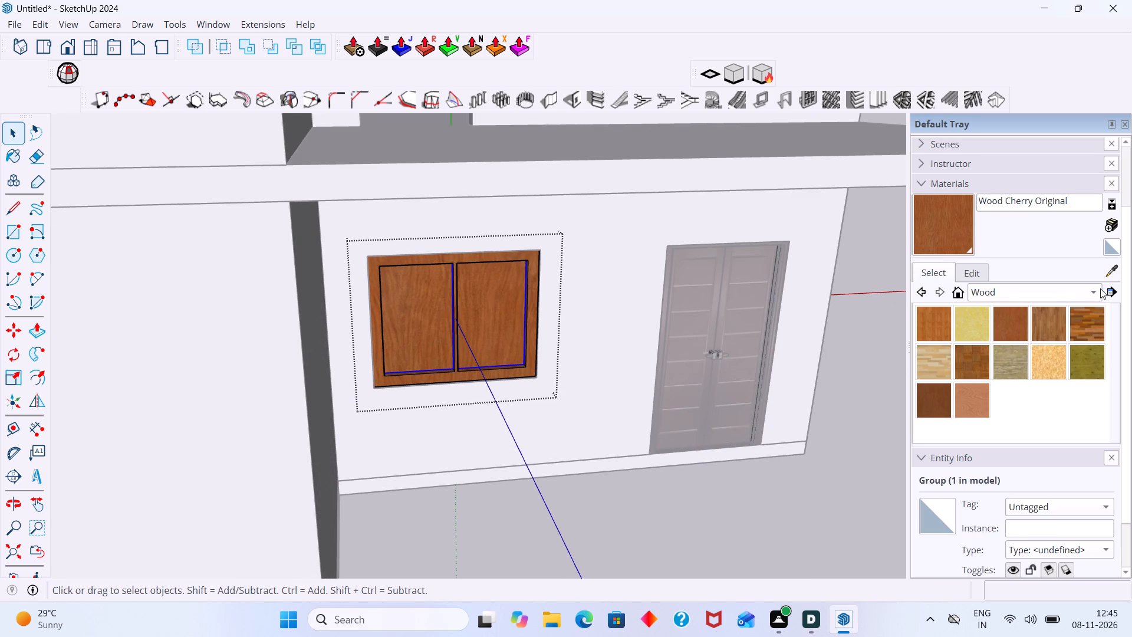
{"action": "left_click", "coordinate": [1095, 293]}
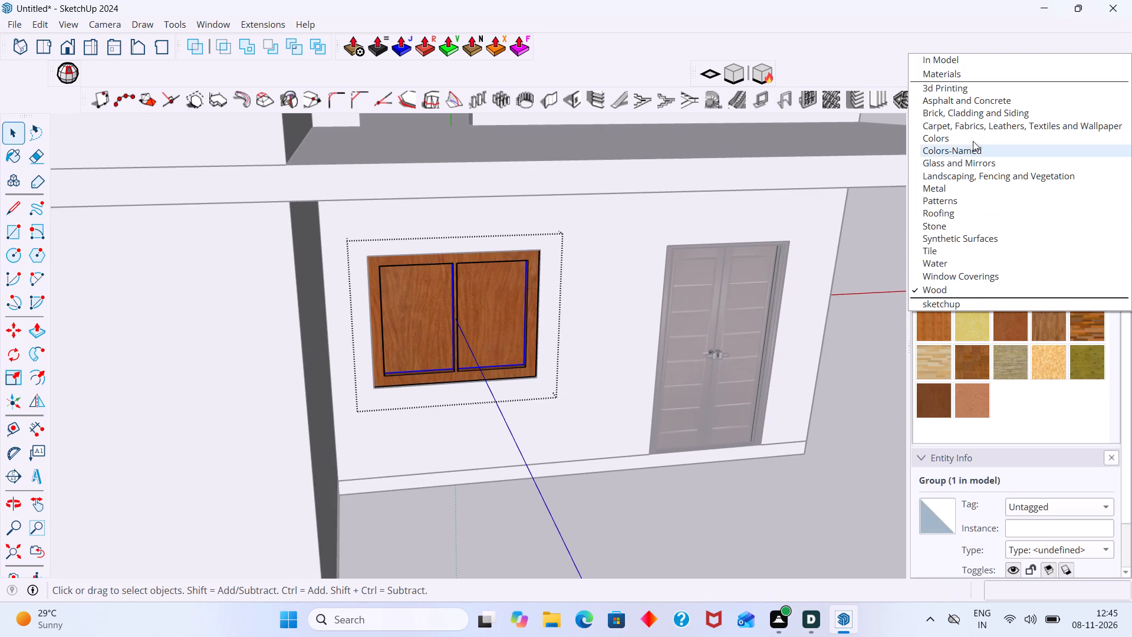
{"action": "left_click", "coordinate": [969, 168]}
{"action": "left_click", "coordinate": [1052, 325]}
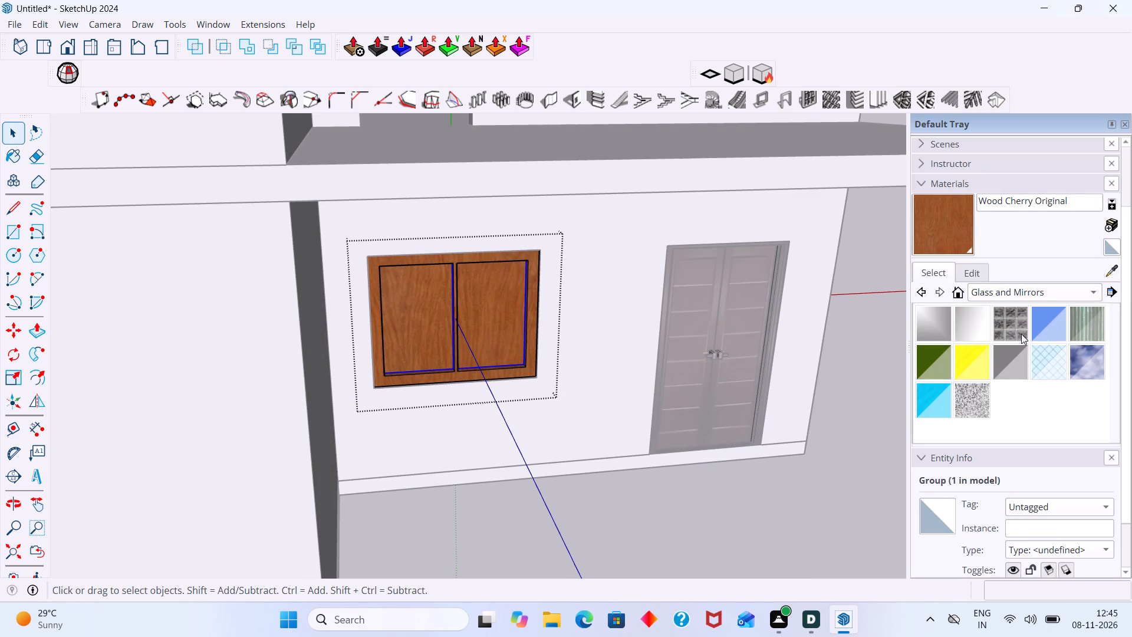
{"action": "scroll", "coordinate": [554, 322], "scroll_direction": "up", "scroll_amount": 3}
{"action": "left_click", "coordinate": [479, 325]}
{"action": "scroll", "coordinate": [478, 326], "scroll_direction": "down", "scroll_amount": 4}
{"action": "key", "text": "space"}
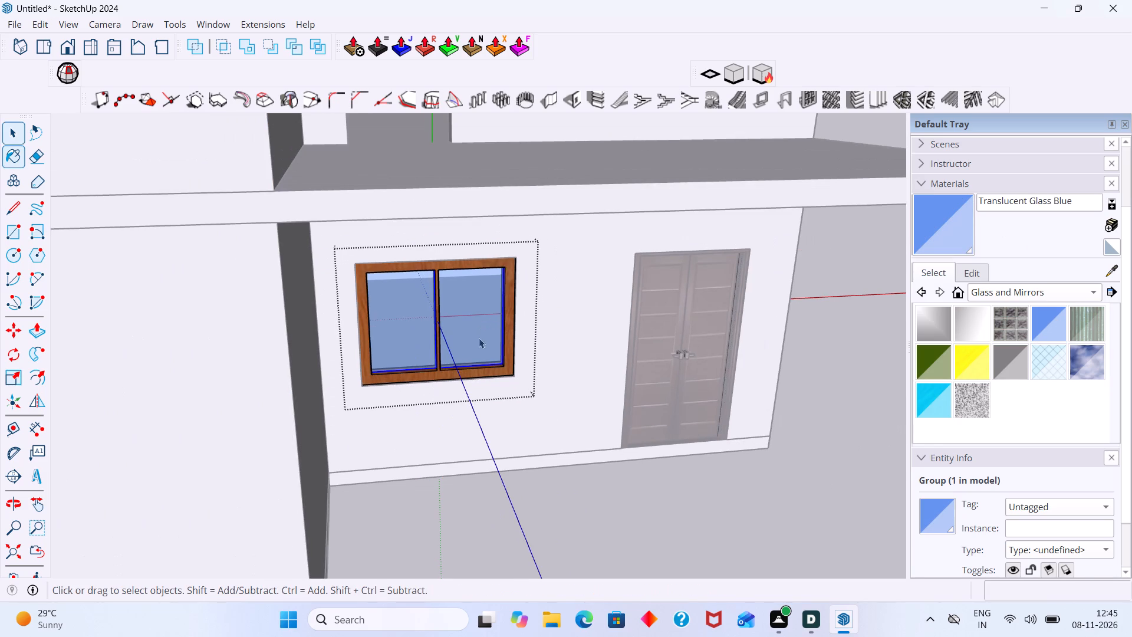
{"action": "left_click_drag", "start_coordinate": [582, 488], "coordinate": [584, 494]}
{"action": "left_click", "coordinate": [582, 499]}
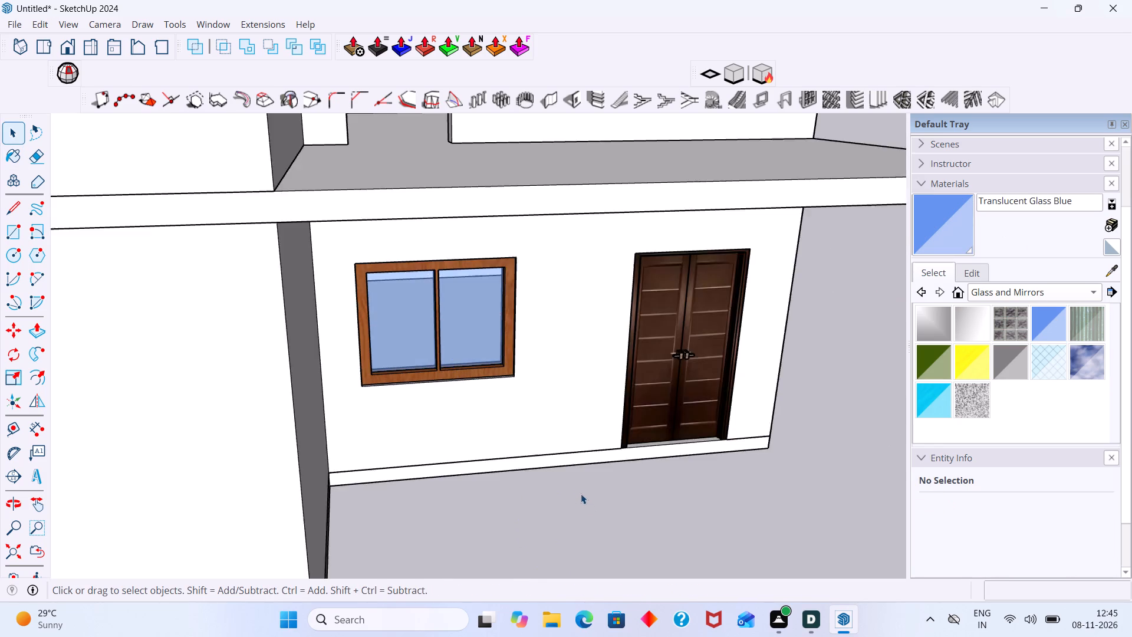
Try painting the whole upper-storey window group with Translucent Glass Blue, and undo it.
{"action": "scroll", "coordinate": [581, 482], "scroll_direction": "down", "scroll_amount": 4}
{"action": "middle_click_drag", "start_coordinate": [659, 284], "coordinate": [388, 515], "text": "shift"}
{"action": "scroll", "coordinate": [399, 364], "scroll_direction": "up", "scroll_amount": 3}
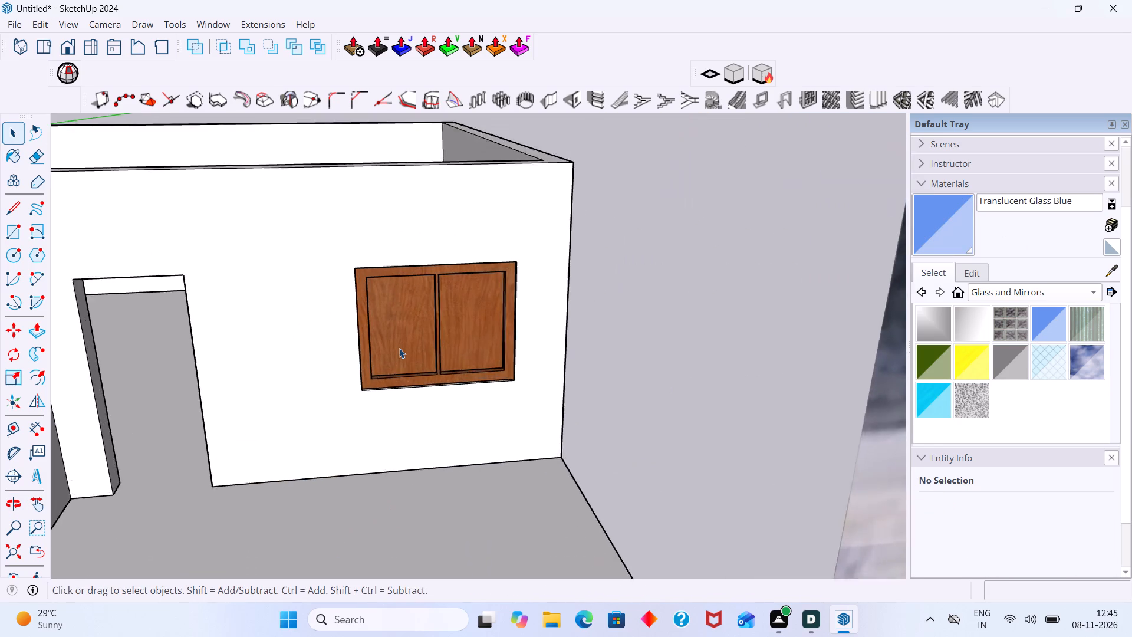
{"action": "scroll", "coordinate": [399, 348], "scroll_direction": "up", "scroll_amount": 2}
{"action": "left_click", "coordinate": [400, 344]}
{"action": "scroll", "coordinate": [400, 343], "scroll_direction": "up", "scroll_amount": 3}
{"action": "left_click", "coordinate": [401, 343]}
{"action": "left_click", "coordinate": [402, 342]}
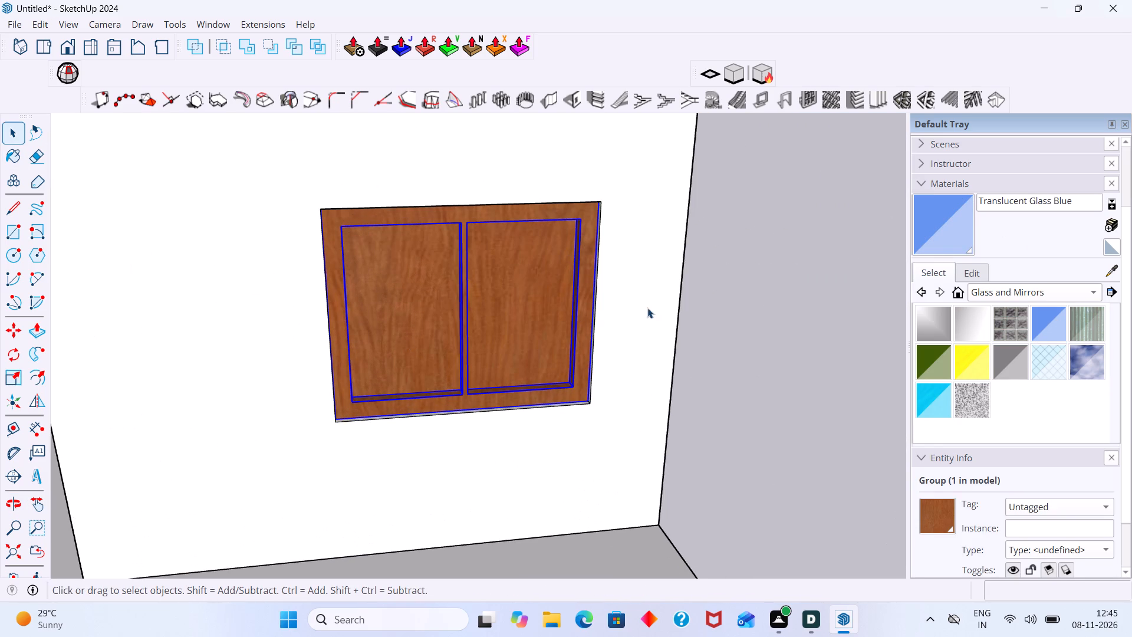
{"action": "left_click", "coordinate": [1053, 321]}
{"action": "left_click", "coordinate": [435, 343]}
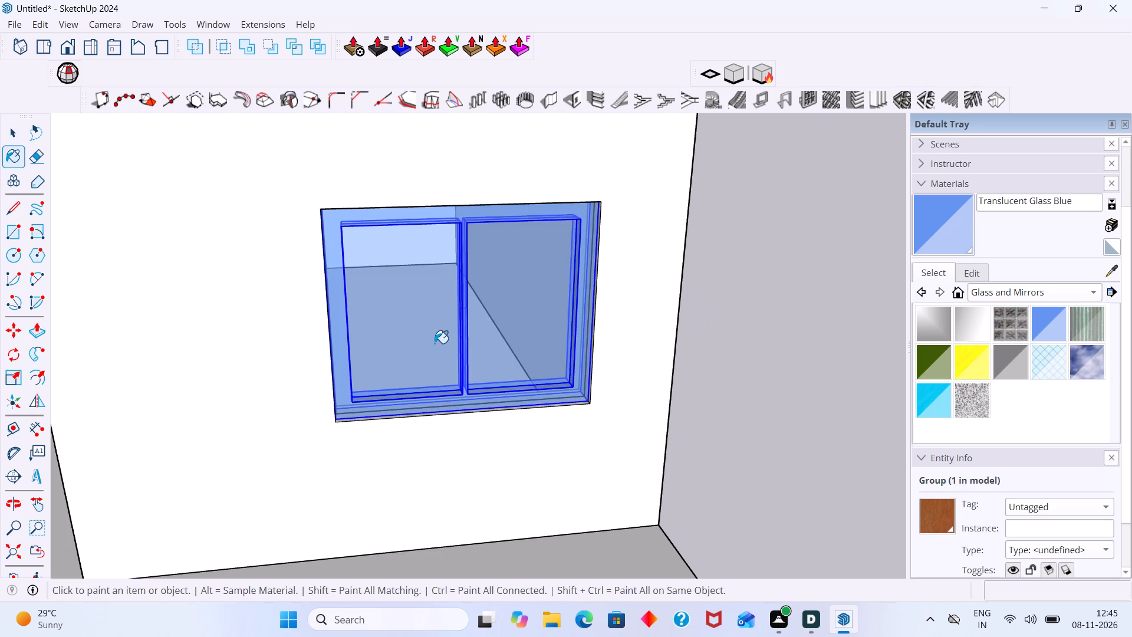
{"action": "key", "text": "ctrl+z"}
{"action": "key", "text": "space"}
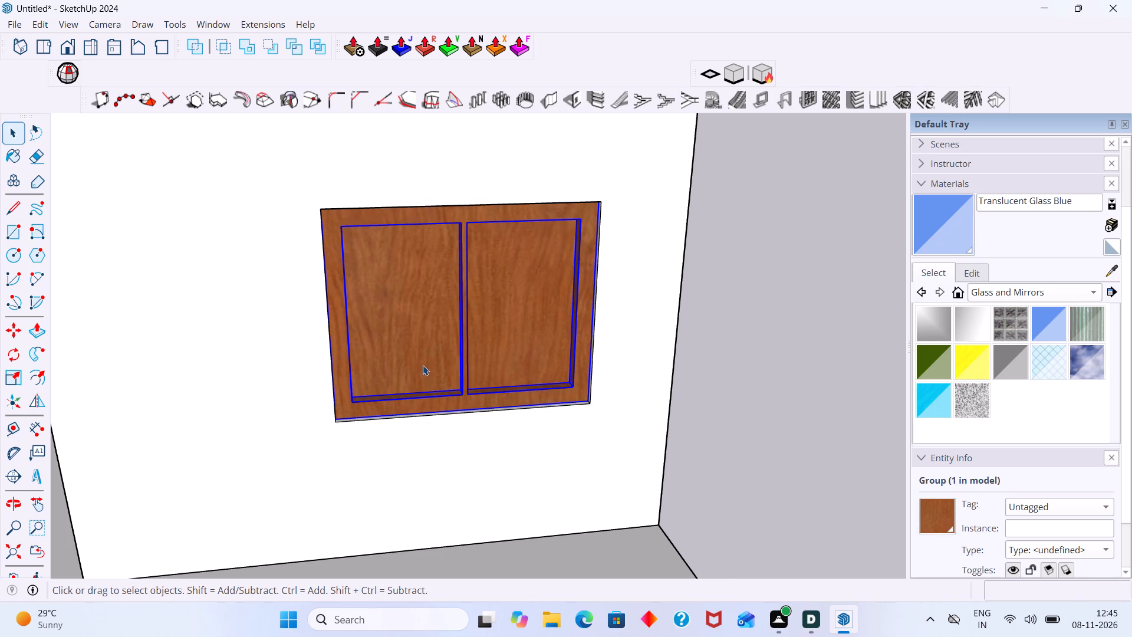
Paint only the glass panes inside the upper-storey window group with Translucent Glass Blue.
{"action": "double_click", "coordinate": [422, 365]}
{"action": "scroll", "coordinate": [422, 364], "scroll_direction": "up", "scroll_amount": 1}
{"action": "left_click", "coordinate": [420, 363]}
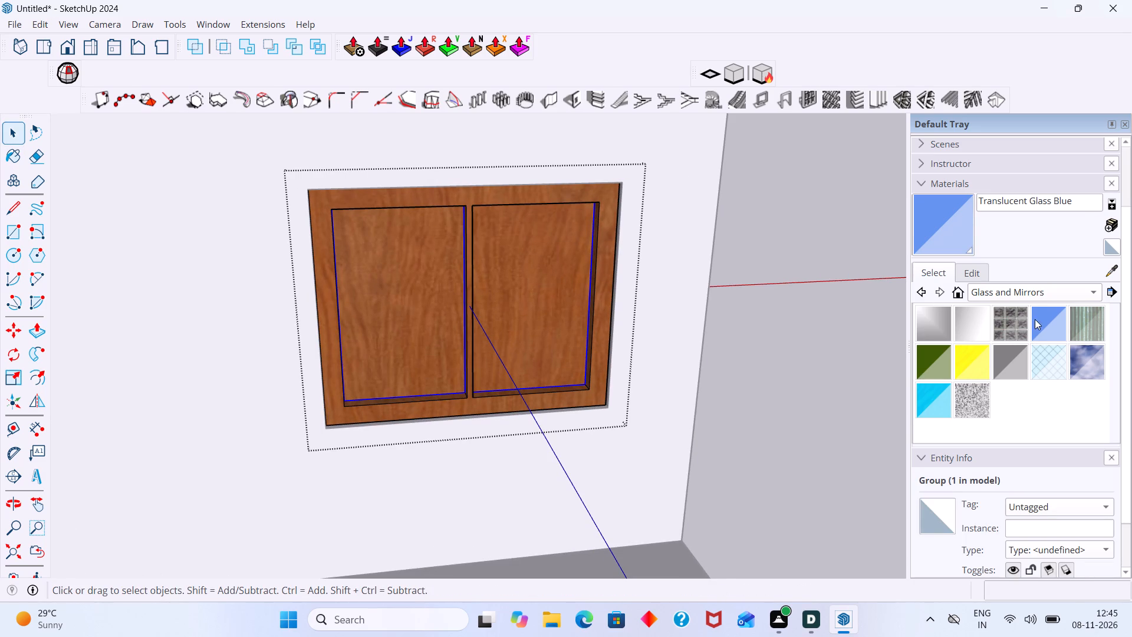
{"action": "left_click", "coordinate": [1045, 322]}
{"action": "left_click", "coordinate": [428, 340]}
{"action": "key", "text": "space"}
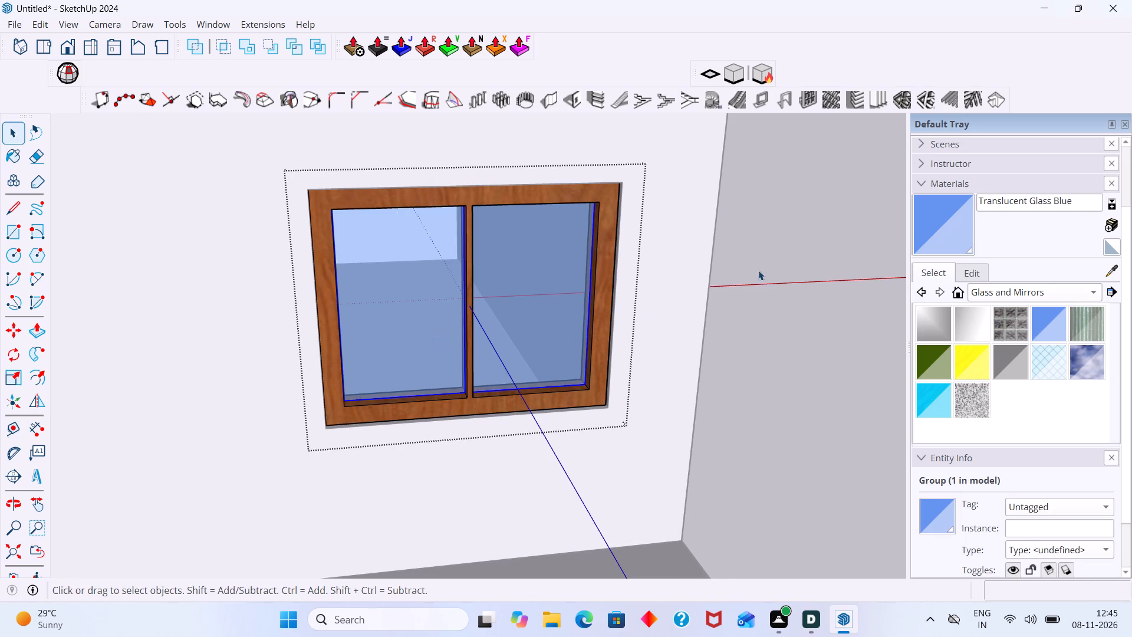
{"action": "left_click", "coordinate": [815, 244]}
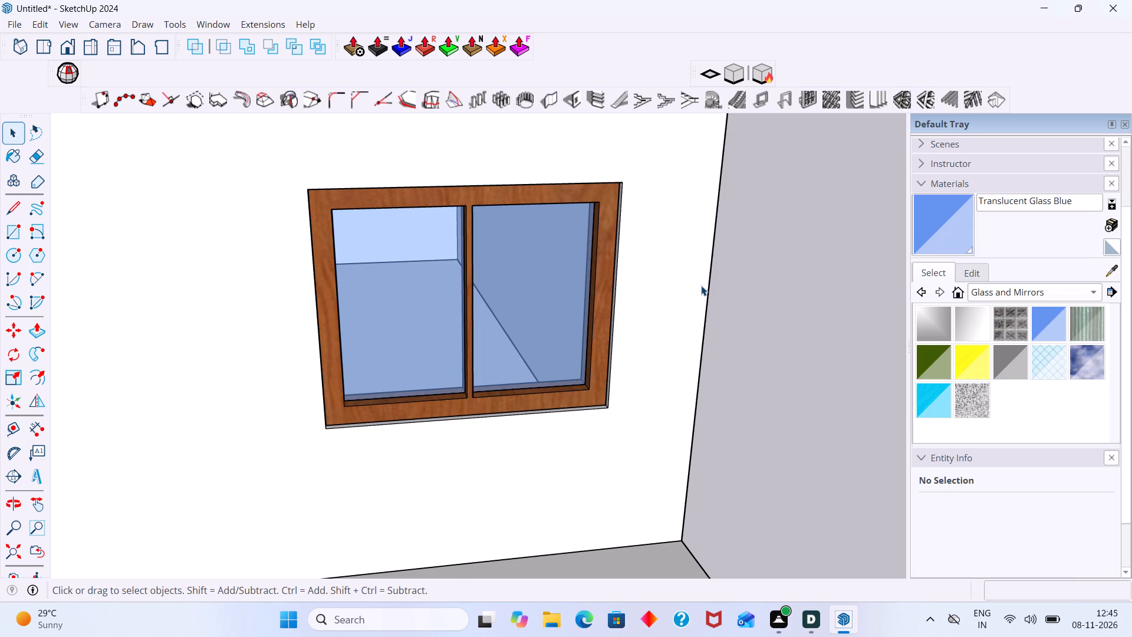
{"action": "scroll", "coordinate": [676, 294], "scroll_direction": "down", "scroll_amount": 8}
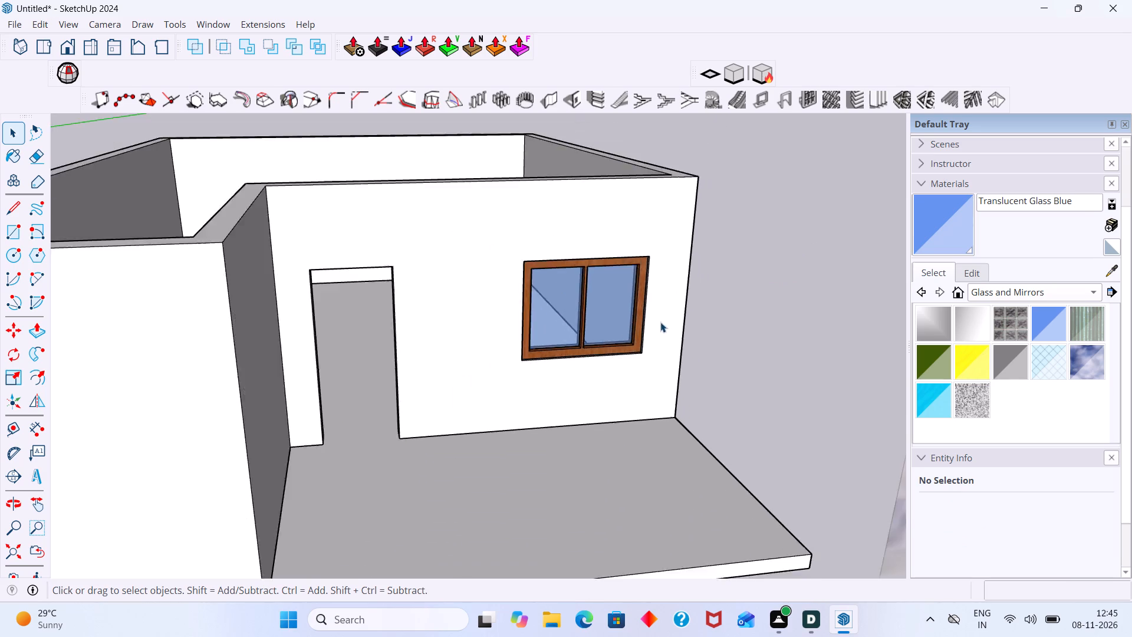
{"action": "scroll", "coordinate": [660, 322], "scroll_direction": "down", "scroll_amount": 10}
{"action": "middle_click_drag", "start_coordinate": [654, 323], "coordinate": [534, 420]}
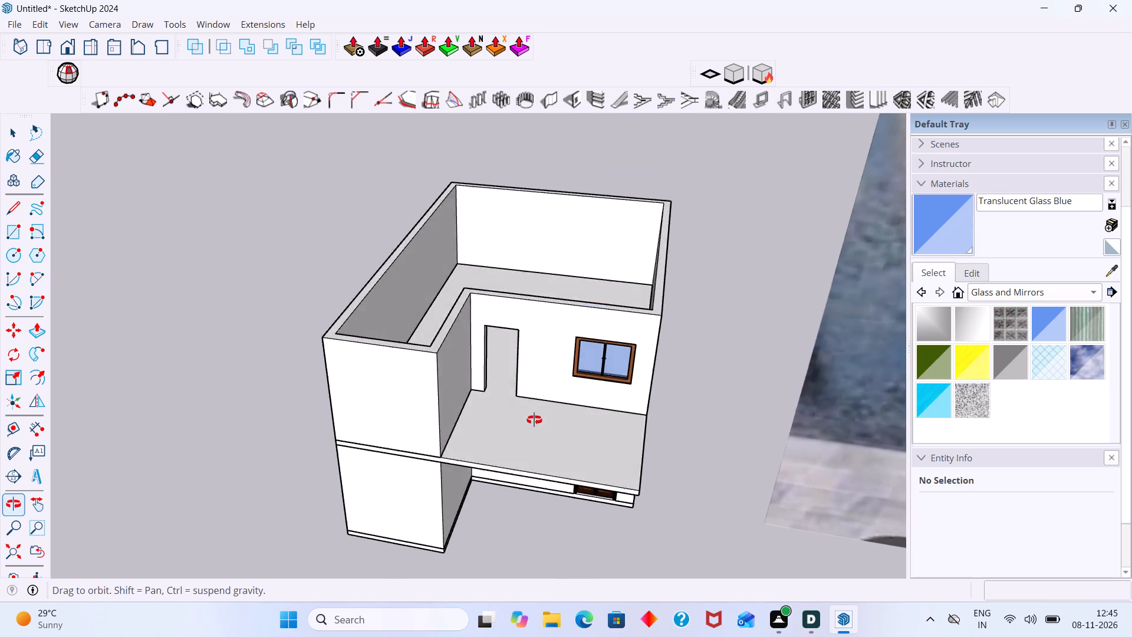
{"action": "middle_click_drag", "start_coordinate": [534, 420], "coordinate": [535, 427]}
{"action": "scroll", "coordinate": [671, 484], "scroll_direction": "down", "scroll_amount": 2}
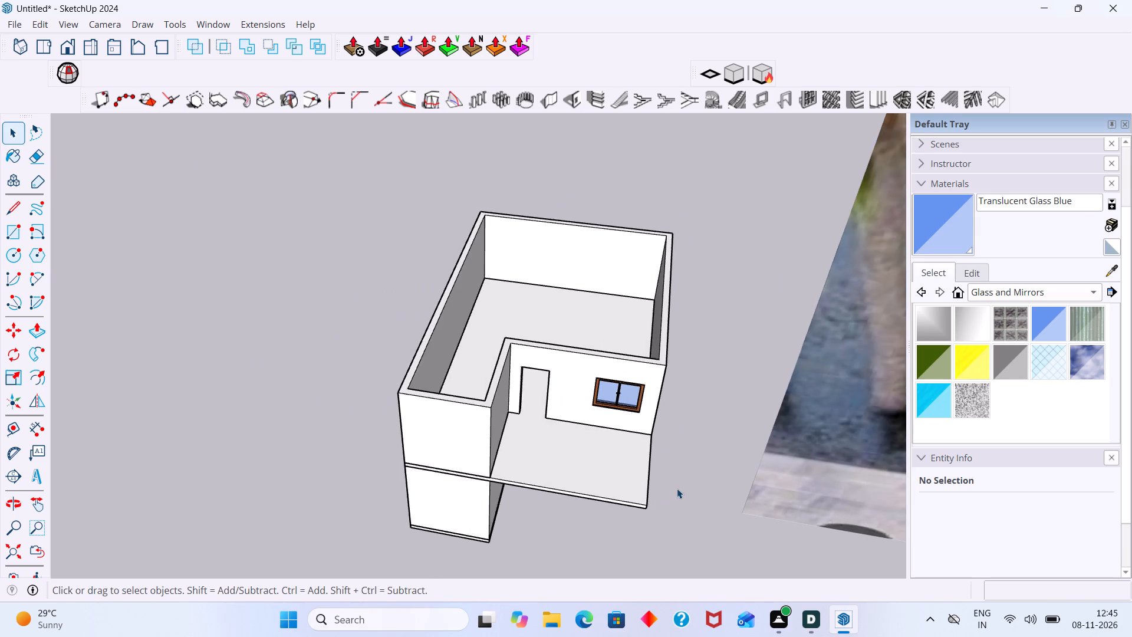
Compare the two-storey model with the reference image, examining the upper terrace, balcony and tall glazed tower.
{"action": "scroll", "coordinate": [677, 488], "scroll_direction": "down", "scroll_amount": 2}
{"action": "middle_click_drag", "start_coordinate": [670, 484], "coordinate": [416, 461], "text": "shift"}
{"action": "scroll", "coordinate": [483, 429], "scroll_direction": "down", "scroll_amount": 18}
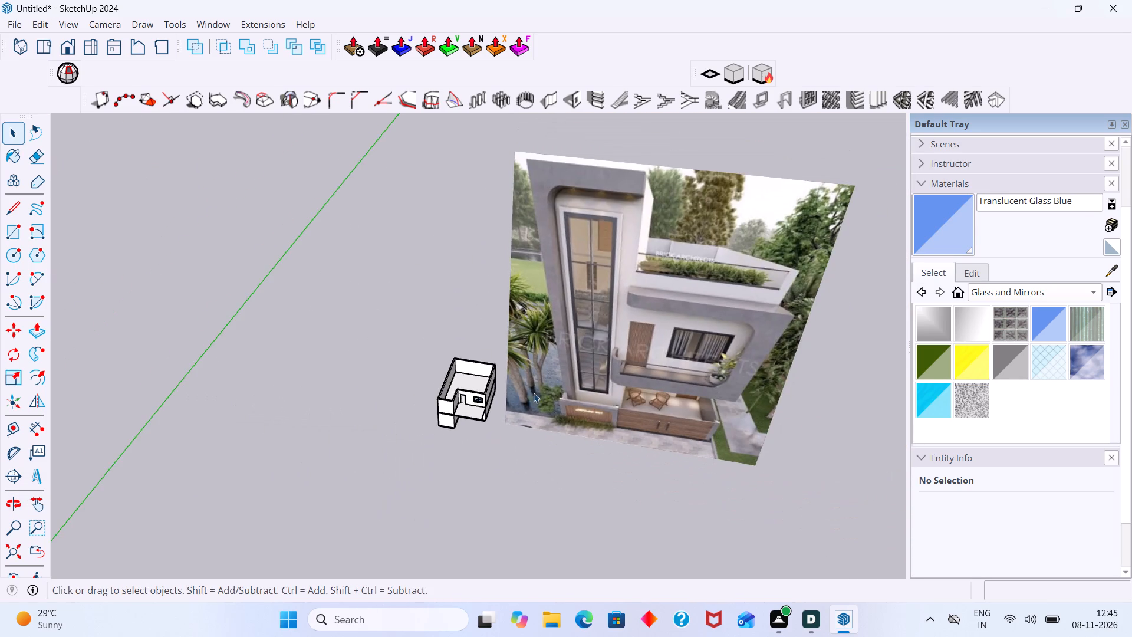
{"action": "scroll", "coordinate": [534, 393], "scroll_direction": "down", "scroll_amount": 1}
{"action": "middle_click_drag", "start_coordinate": [659, 355], "coordinate": [761, 290]}
{"action": "scroll", "coordinate": [668, 274], "scroll_direction": "up", "scroll_amount": 6}
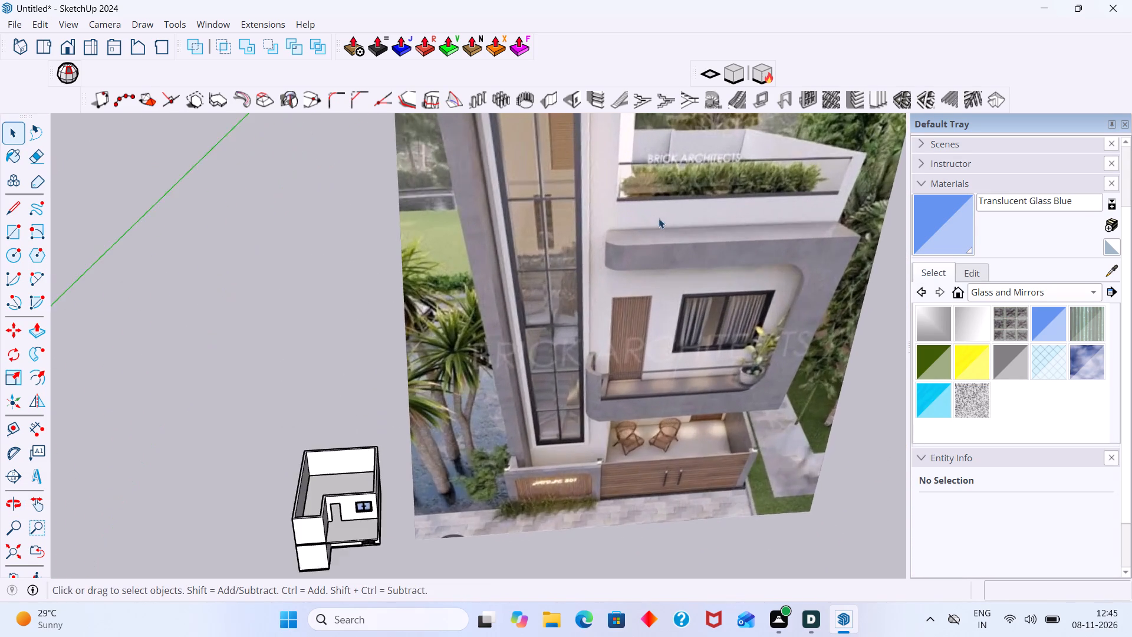
{"action": "scroll", "coordinate": [659, 218], "scroll_direction": "up", "scroll_amount": 5}
{"action": "scroll", "coordinate": [656, 213], "scroll_direction": "down", "scroll_amount": 10}
{"action": "middle_click_drag", "start_coordinate": [666, 294], "coordinate": [624, 249]}
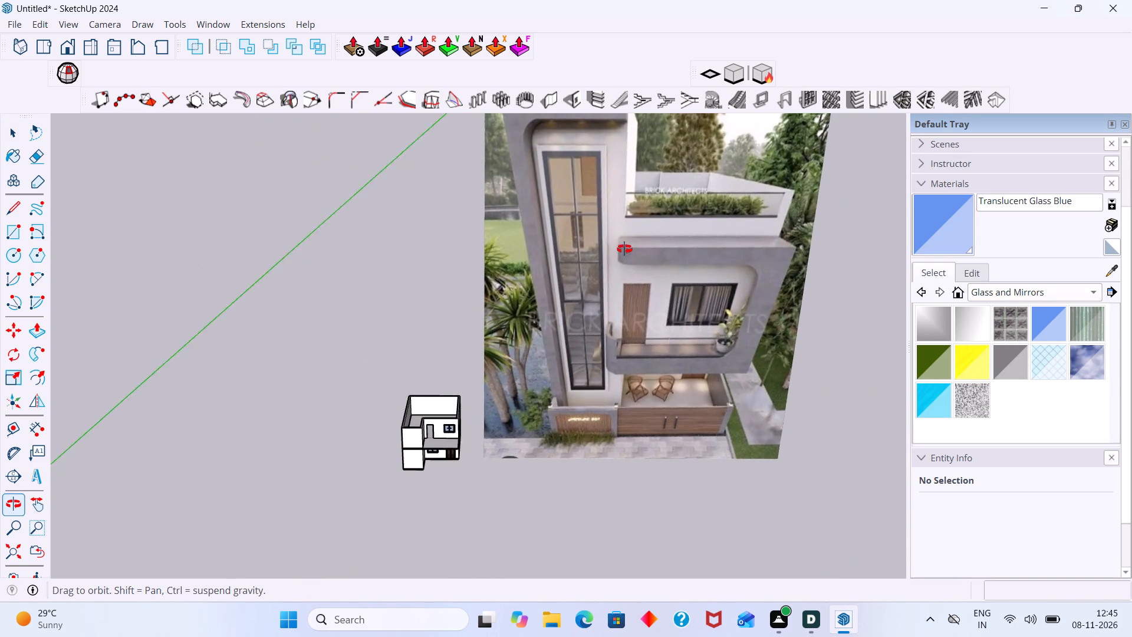
{"action": "middle_click_drag", "start_coordinate": [624, 249], "coordinate": [619, 229]}
{"action": "middle_click_drag", "start_coordinate": [684, 331], "coordinate": [689, 280]}
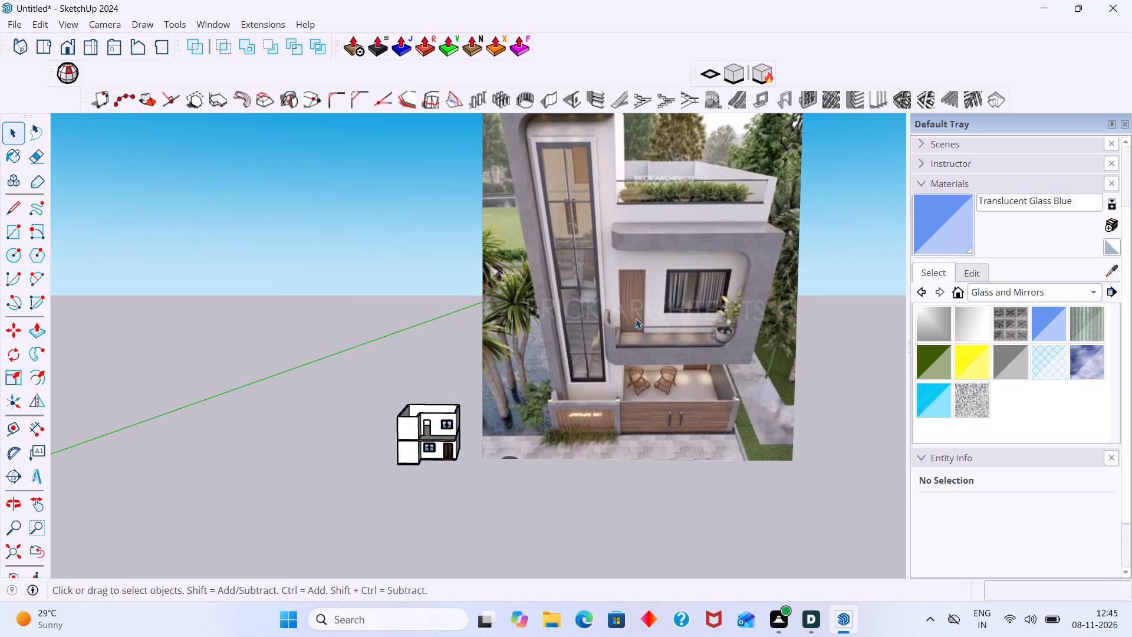
{"action": "scroll", "coordinate": [666, 344], "scroll_direction": "up", "scroll_amount": 1}
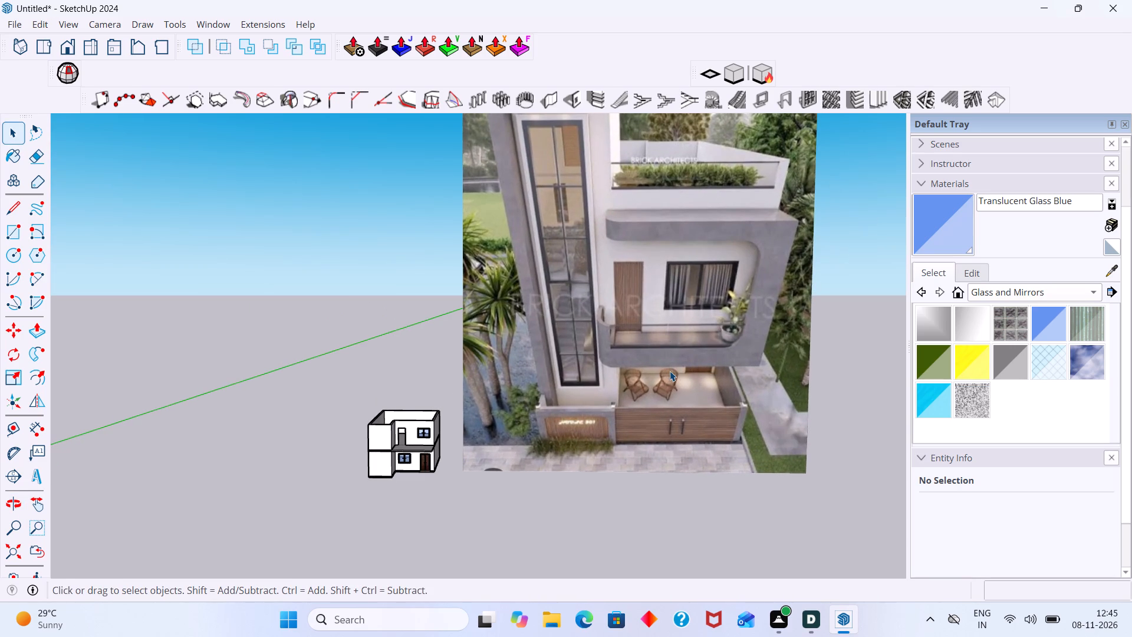
{"action": "middle_click_drag", "start_coordinate": [682, 347], "coordinate": [653, 298]}
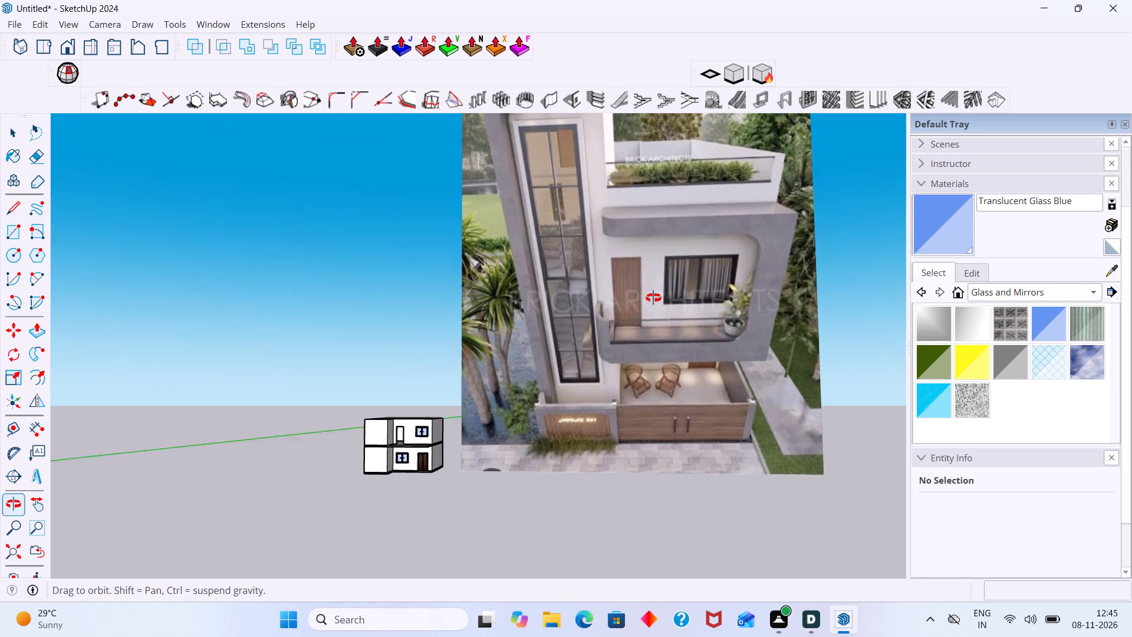
{"action": "middle_click_drag", "start_coordinate": [653, 298], "coordinate": [616, 288]}
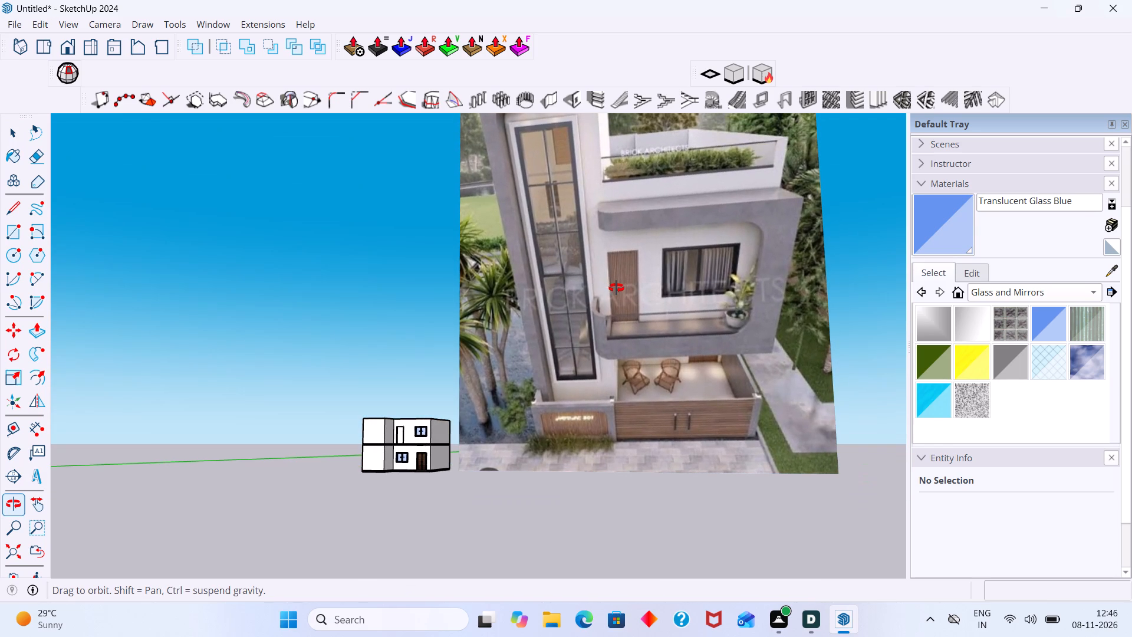
{"action": "middle_click_drag", "start_coordinate": [616, 288], "coordinate": [618, 291]}
{"action": "middle_click_drag", "start_coordinate": [673, 281], "coordinate": [673, 334]}
{"action": "scroll", "coordinate": [675, 334], "scroll_direction": "down", "scroll_amount": 7}
{"action": "middle_click_drag", "start_coordinate": [637, 344], "coordinate": [667, 287]}
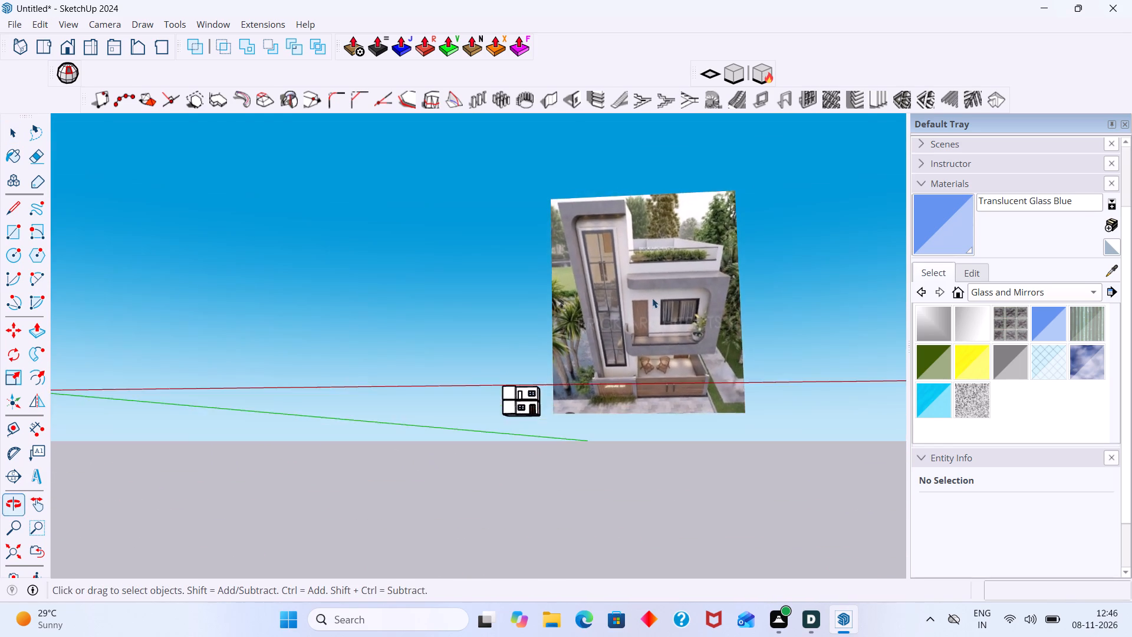
{"action": "scroll", "coordinate": [650, 298], "scroll_direction": "down", "scroll_amount": 6}
{"action": "middle_click_drag", "start_coordinate": [550, 351], "coordinate": [584, 430]}
{"action": "scroll", "coordinate": [550, 376], "scroll_direction": "down", "scroll_amount": 1}
{"action": "scroll", "coordinate": [570, 342], "scroll_direction": "up", "scroll_amount": 12}
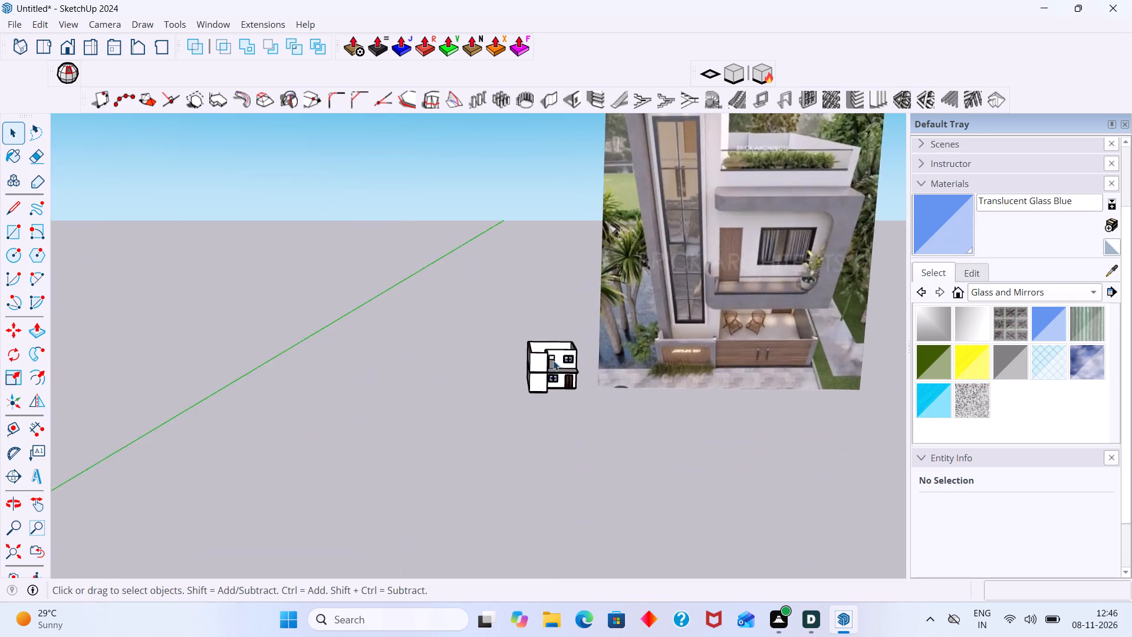
Copy the ground-floor base slab group 21' straight up onto the upper-storey walls as the roof slab.
{"action": "scroll", "coordinate": [553, 360], "scroll_direction": "up", "scroll_amount": 6}
{"action": "middle_click_drag", "start_coordinate": [572, 384], "coordinate": [567, 449]}
{"action": "scroll", "coordinate": [560, 421], "scroll_direction": "up", "scroll_amount": 7}
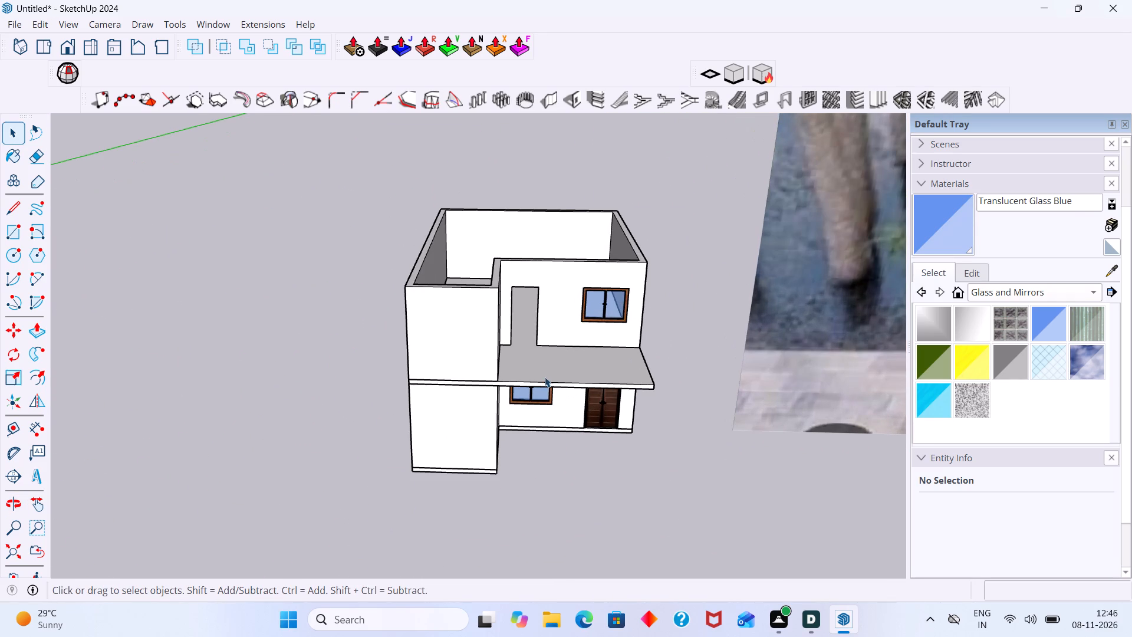
{"action": "scroll", "coordinate": [542, 429], "scroll_direction": "up", "scroll_amount": 5}
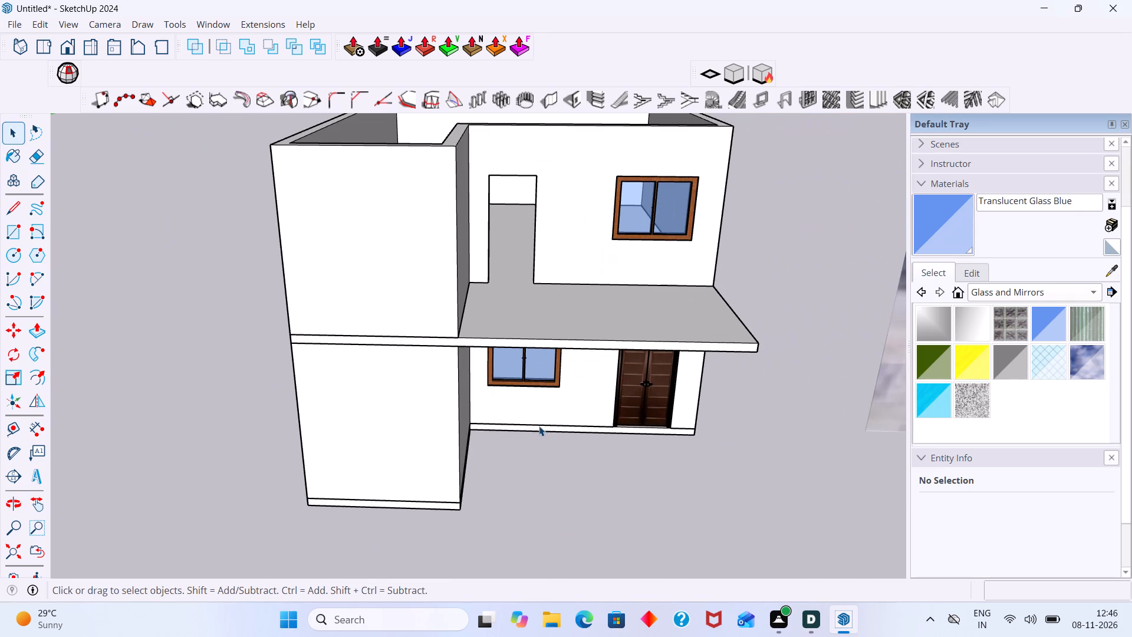
{"action": "left_click", "coordinate": [539, 426]}
{"action": "key", "text": "m"}
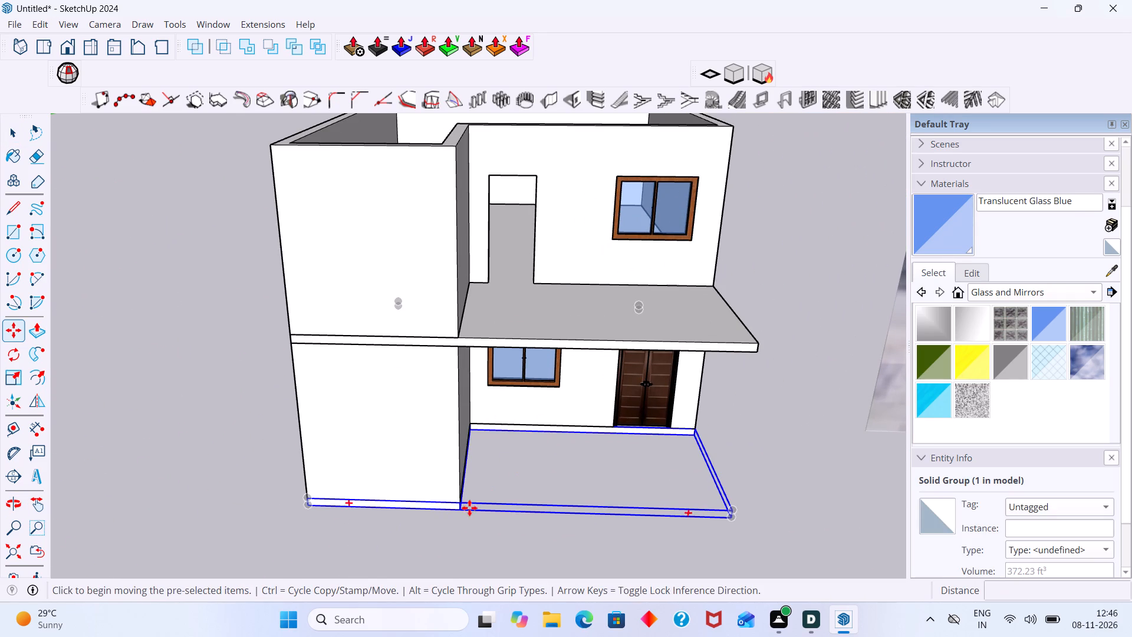
{"action": "left_click", "coordinate": [307, 505]}
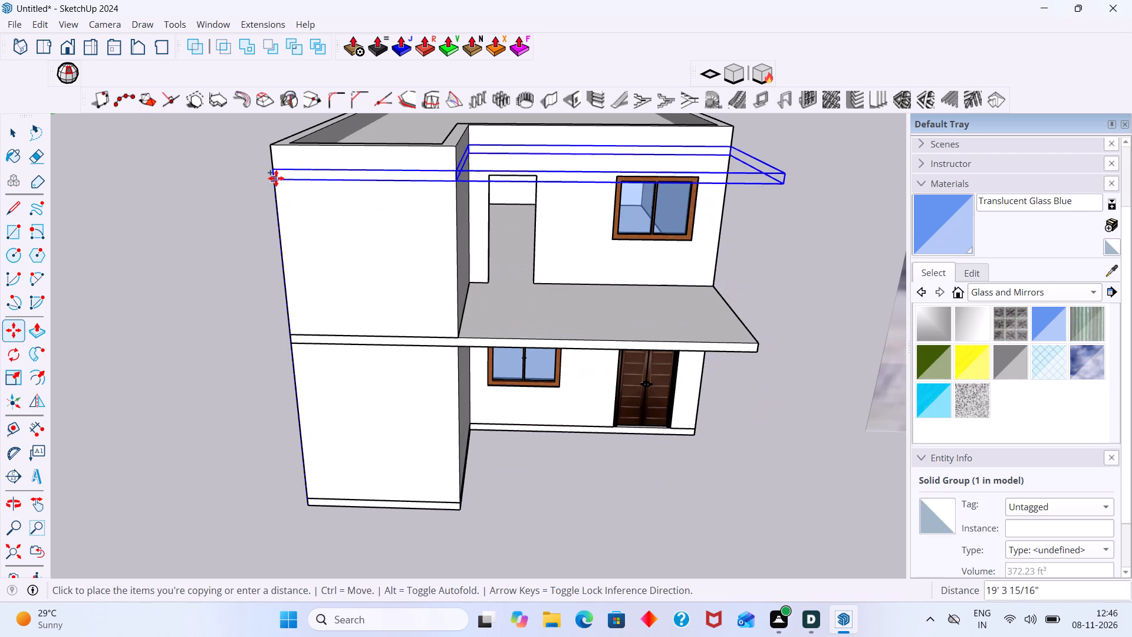
{"action": "middle_click_drag", "start_coordinate": [277, 188], "coordinate": [277, 306]}
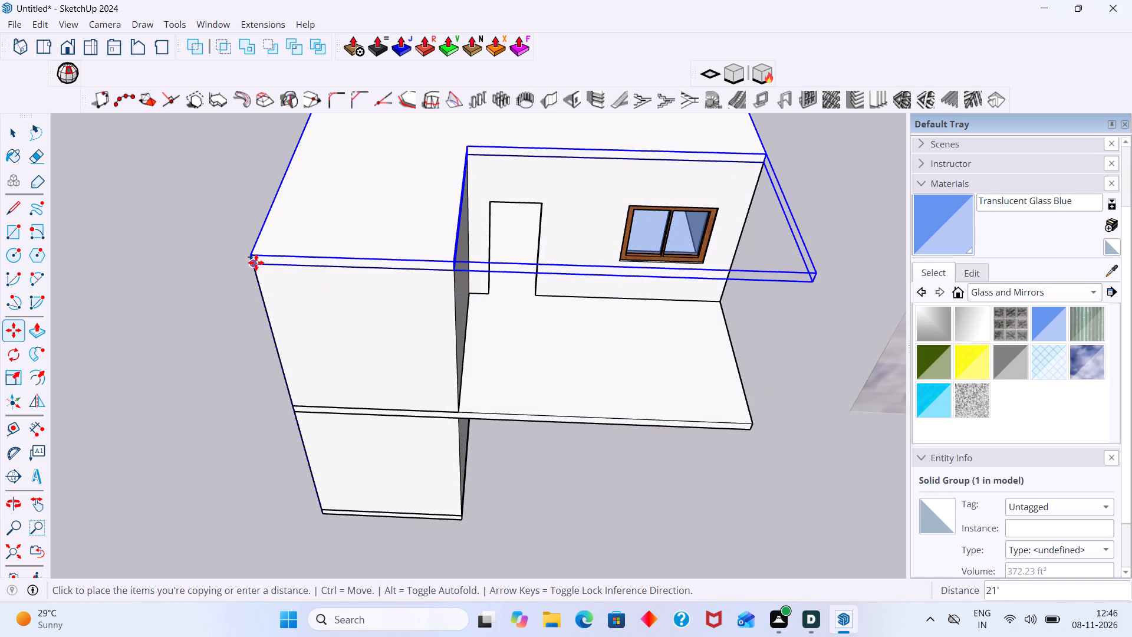
{"action": "left_click", "coordinate": [252, 264]}
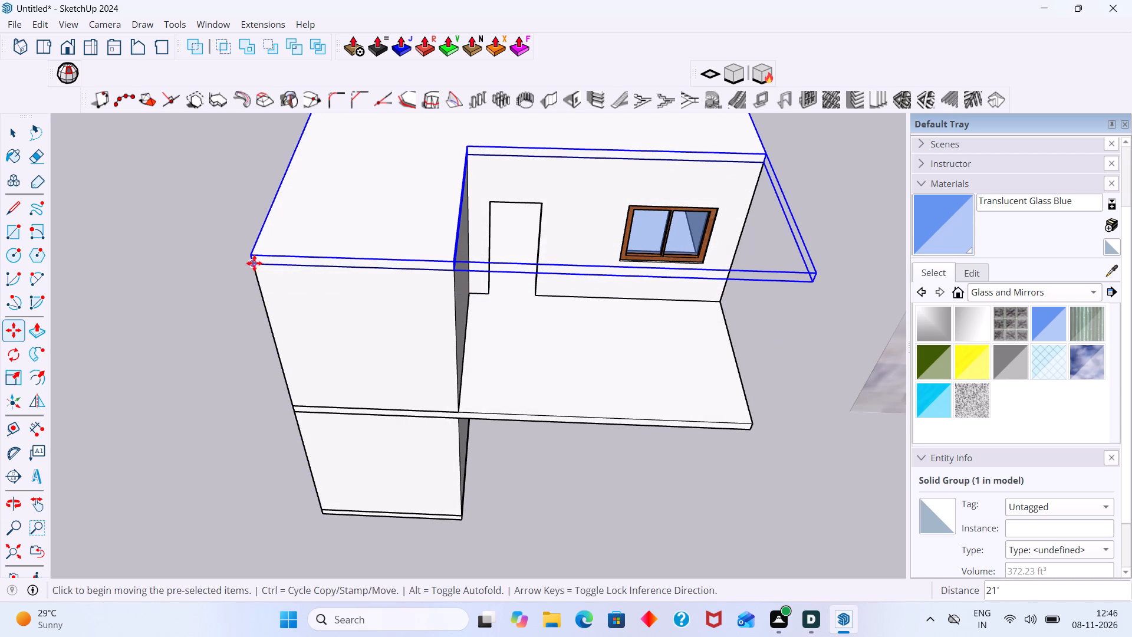
{"action": "key", "text": "space"}
{"action": "left_click", "coordinate": [182, 255]}
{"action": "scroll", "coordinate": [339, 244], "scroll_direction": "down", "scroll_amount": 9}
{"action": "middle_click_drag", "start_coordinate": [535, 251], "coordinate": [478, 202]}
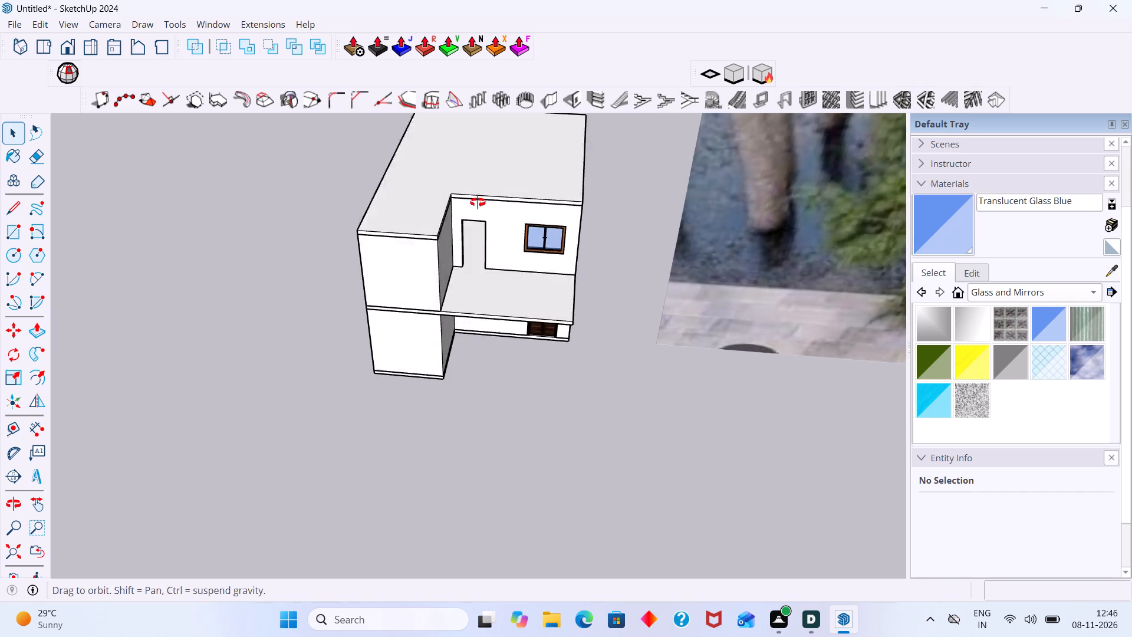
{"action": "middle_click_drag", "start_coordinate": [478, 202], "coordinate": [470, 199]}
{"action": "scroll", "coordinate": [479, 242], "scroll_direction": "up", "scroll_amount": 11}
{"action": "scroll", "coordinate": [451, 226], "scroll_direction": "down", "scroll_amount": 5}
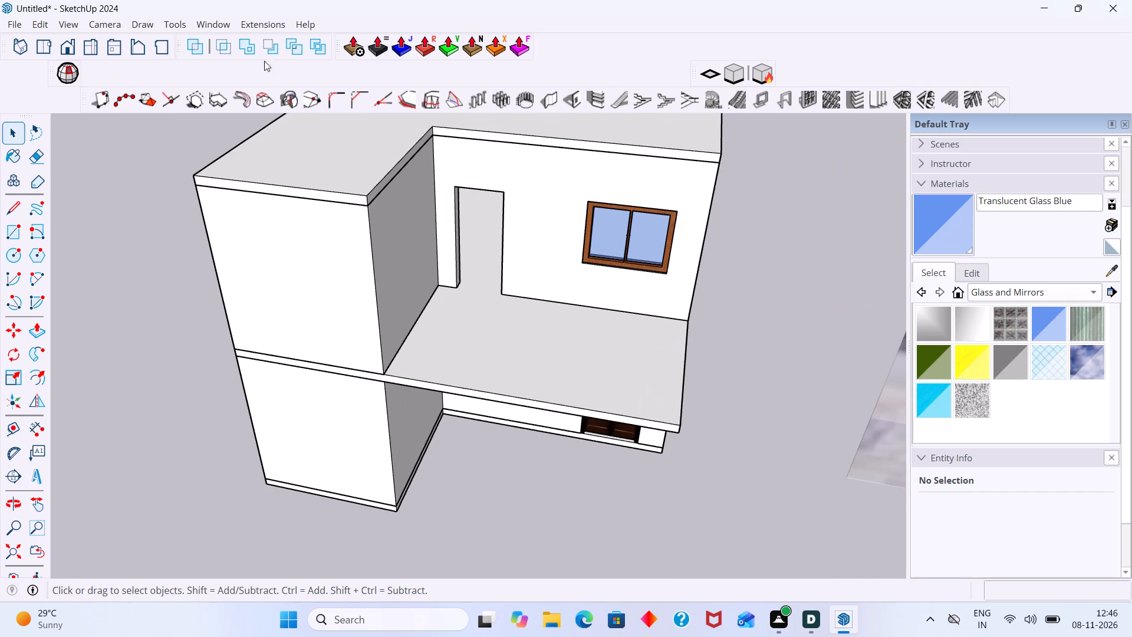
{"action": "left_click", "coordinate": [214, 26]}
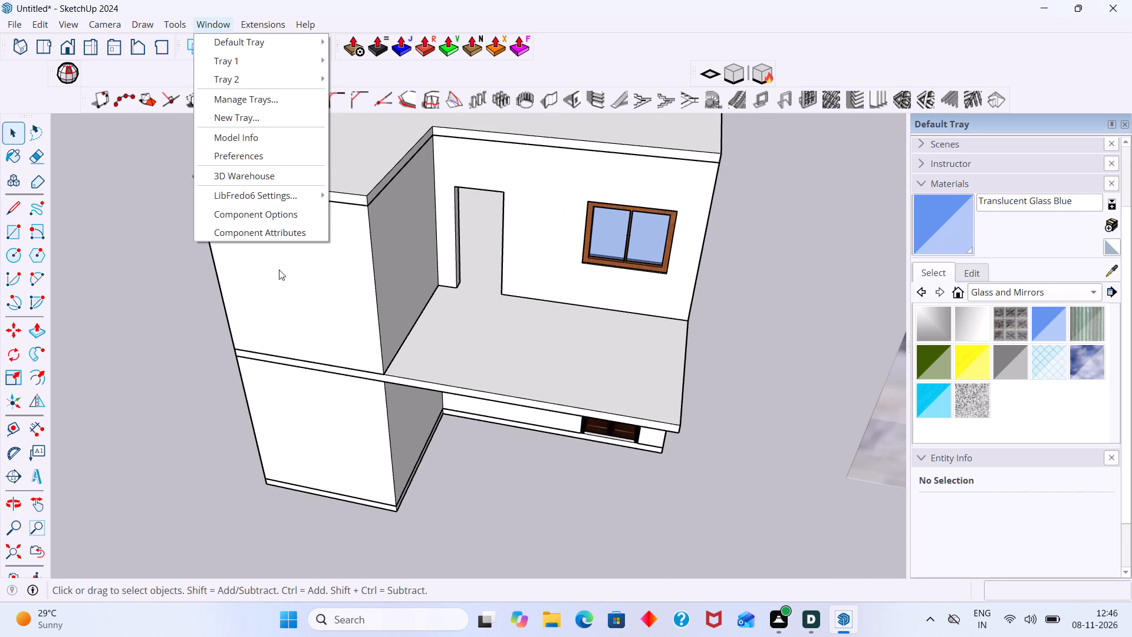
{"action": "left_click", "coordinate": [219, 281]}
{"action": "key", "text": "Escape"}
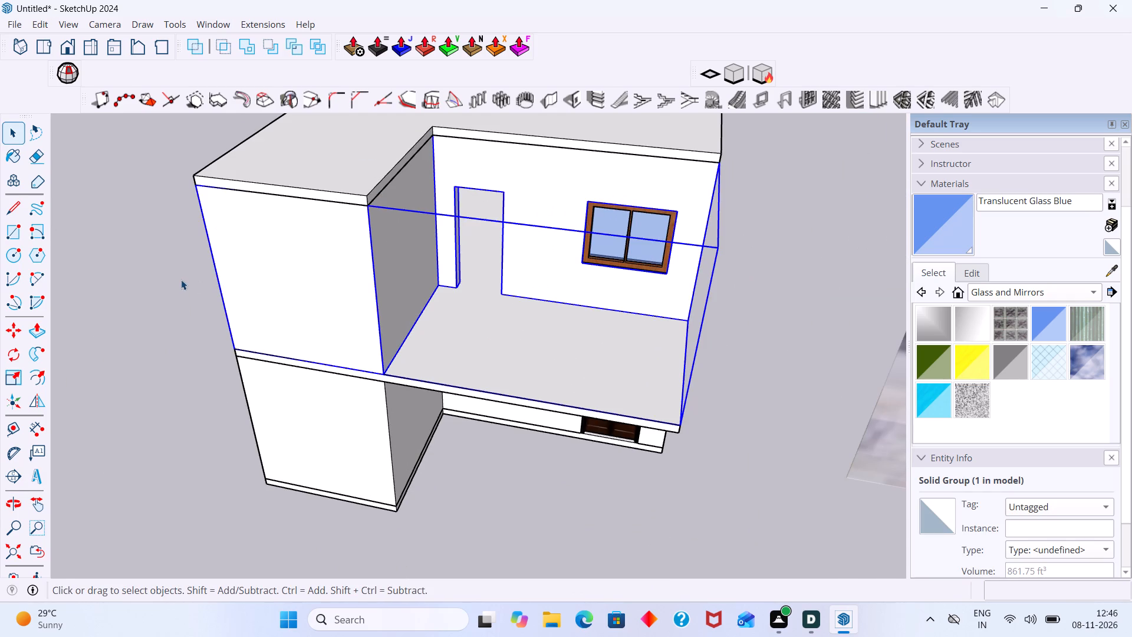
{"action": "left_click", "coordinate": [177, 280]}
Examine the reference image beside the roofed model, studying the tall glazed tower, balcony surround and roof terrace.
{"action": "scroll", "coordinate": [231, 263], "scroll_direction": "down", "scroll_amount": 8}
{"action": "middle_click_drag", "start_coordinate": [437, 385], "coordinate": [541, 315]}
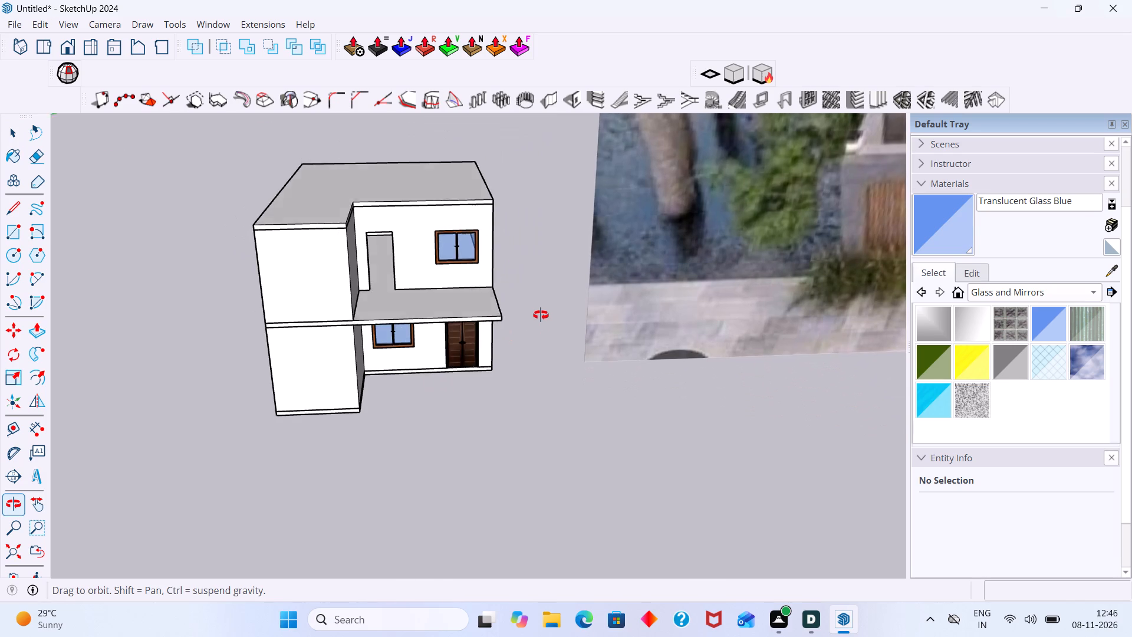
{"action": "middle_click_drag", "start_coordinate": [541, 315], "coordinate": [516, 243]}
{"action": "scroll", "coordinate": [580, 247], "scroll_direction": "down", "scroll_amount": 9}
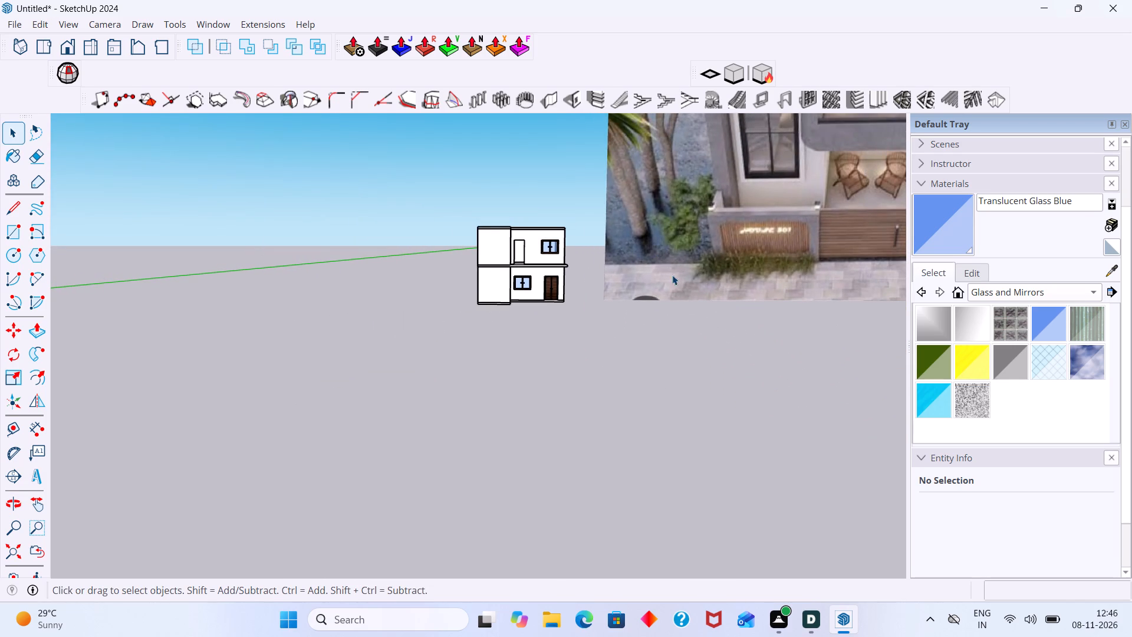
{"action": "middle_click_drag", "start_coordinate": [680, 280], "coordinate": [535, 472], "text": "shift"}
{"action": "scroll", "coordinate": [616, 353], "scroll_direction": "down", "scroll_amount": 4}
{"action": "middle_click_drag", "start_coordinate": [616, 329], "coordinate": [602, 386]}
{"action": "scroll", "coordinate": [601, 344], "scroll_direction": "down", "scroll_amount": 3}
{"action": "scroll", "coordinate": [600, 327], "scroll_direction": "up", "scroll_amount": 13}
{"action": "middle_click_drag", "start_coordinate": [600, 326], "coordinate": [600, 317]}
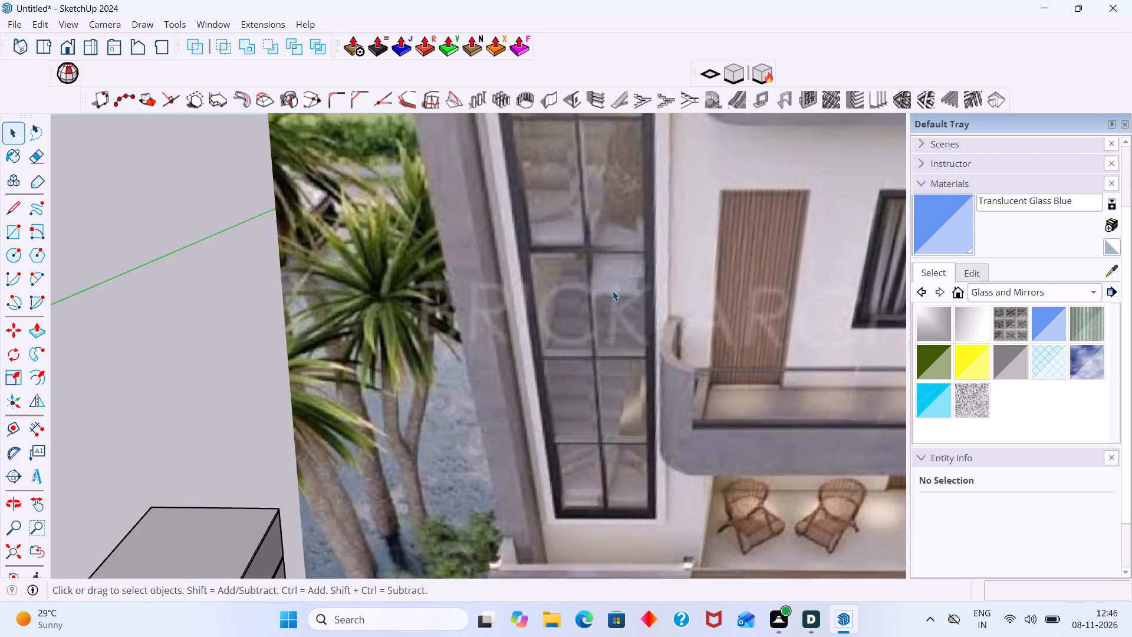
{"action": "scroll", "coordinate": [613, 291], "scroll_direction": "up", "scroll_amount": 3}
{"action": "middle_click_drag", "start_coordinate": [633, 325], "coordinate": [653, 341]}
{"action": "scroll", "coordinate": [653, 340], "scroll_direction": "down", "scroll_amount": 9}
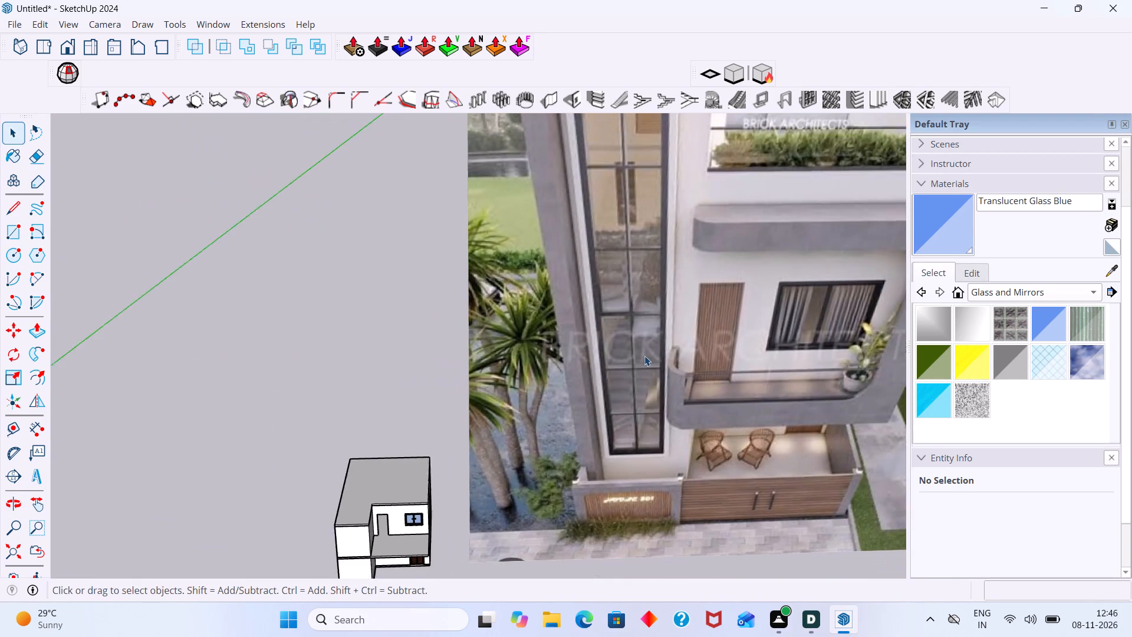
{"action": "scroll", "coordinate": [644, 356], "scroll_direction": "down", "scroll_amount": 4}
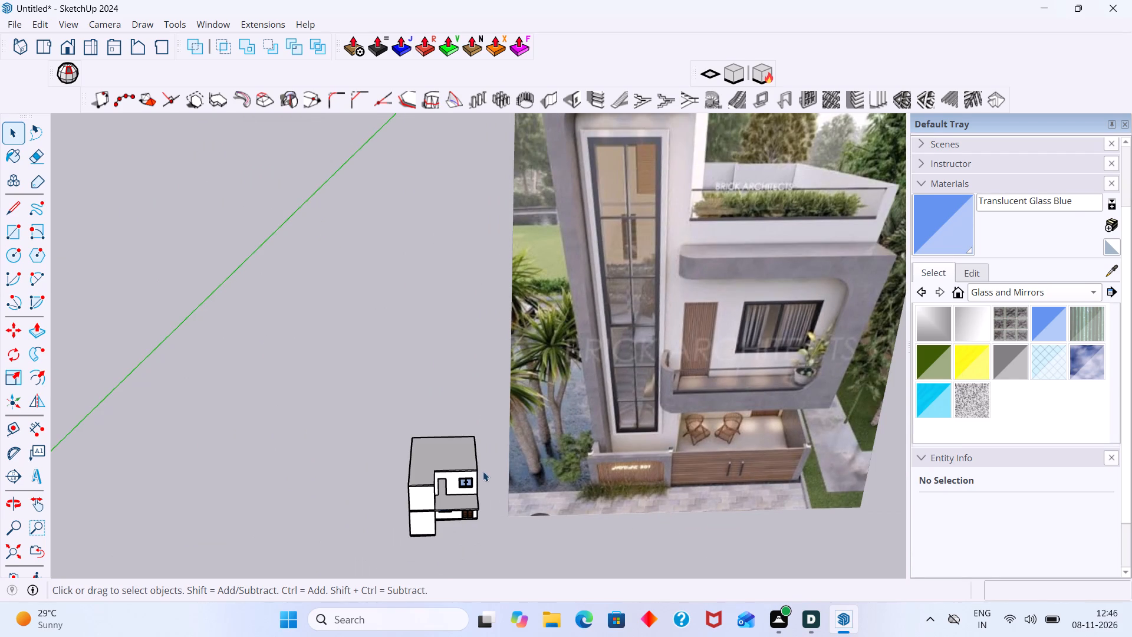
{"action": "middle_click_drag", "start_coordinate": [483, 470], "coordinate": [413, 442]}
{"action": "scroll", "coordinate": [406, 495], "scroll_direction": "up", "scroll_amount": 5}
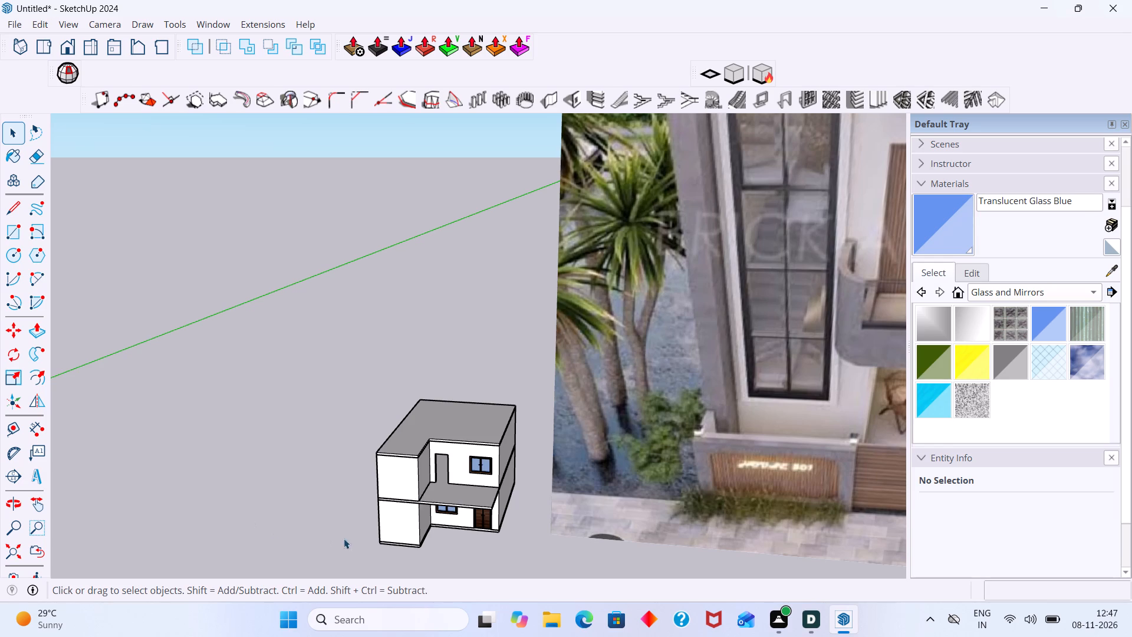
{"action": "scroll", "coordinate": [497, 413], "scroll_direction": "down", "scroll_amount": 4}
{"action": "scroll", "coordinate": [354, 487], "scroll_direction": "down", "scroll_amount": 2}
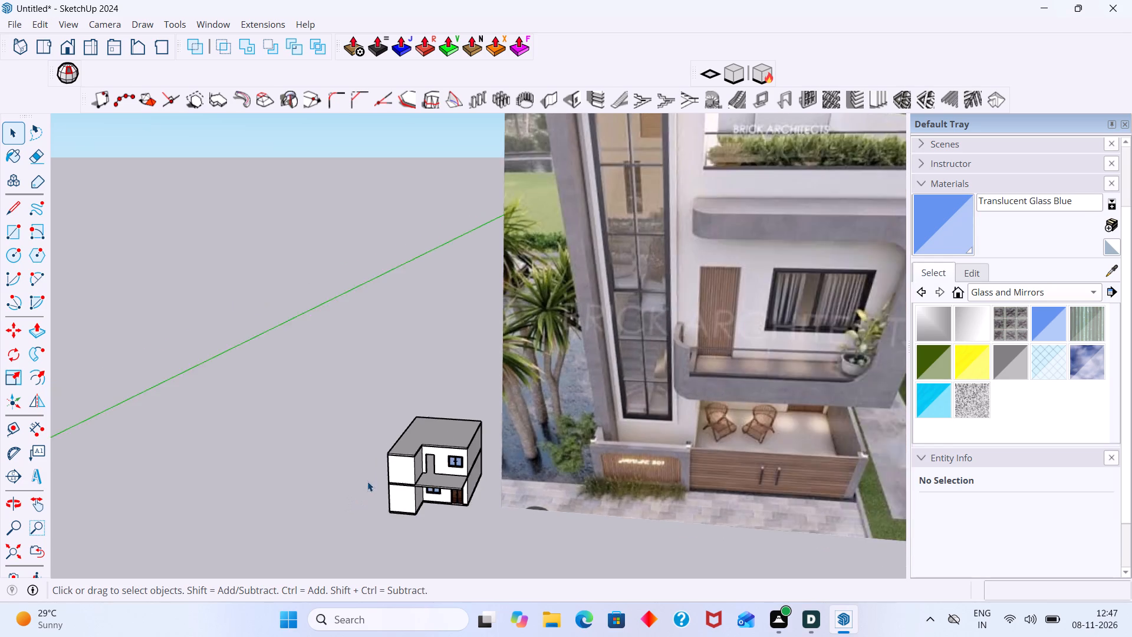
{"action": "scroll", "coordinate": [367, 481], "scroll_direction": "down", "scroll_amount": 3}
{"action": "scroll", "coordinate": [448, 470], "scroll_direction": "up", "scroll_amount": 1}
{"action": "middle_click_drag", "start_coordinate": [453, 464], "coordinate": [216, 457], "text": "shift"}
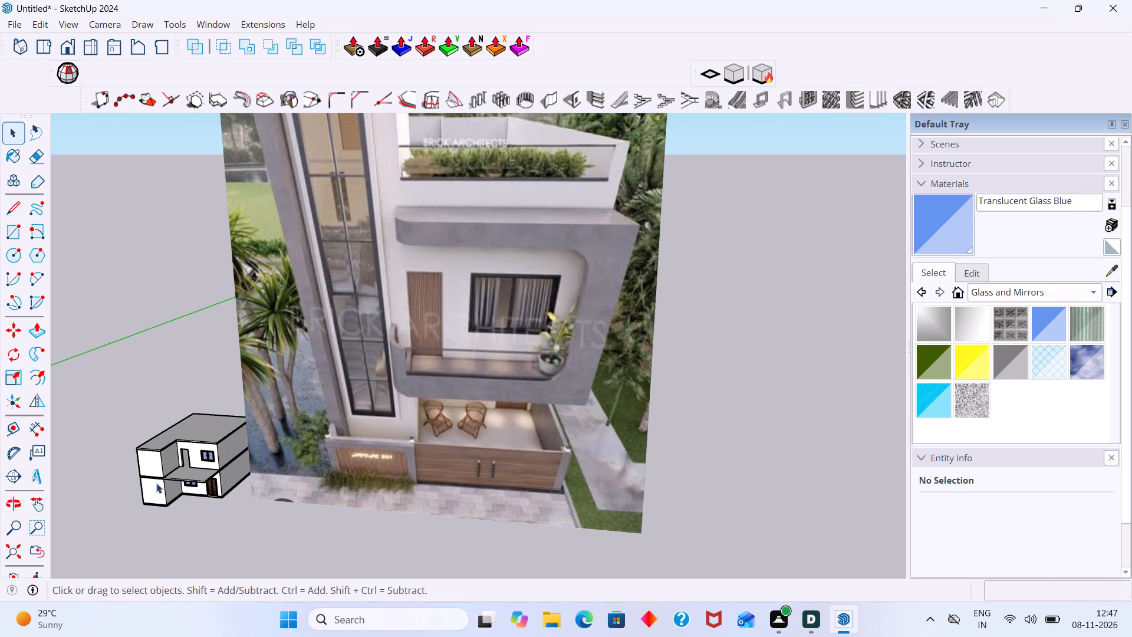
{"action": "scroll", "coordinate": [148, 482], "scroll_direction": "up", "scroll_amount": 5}
{"action": "scroll", "coordinate": [176, 481], "scroll_direction": "down", "scroll_amount": 9}
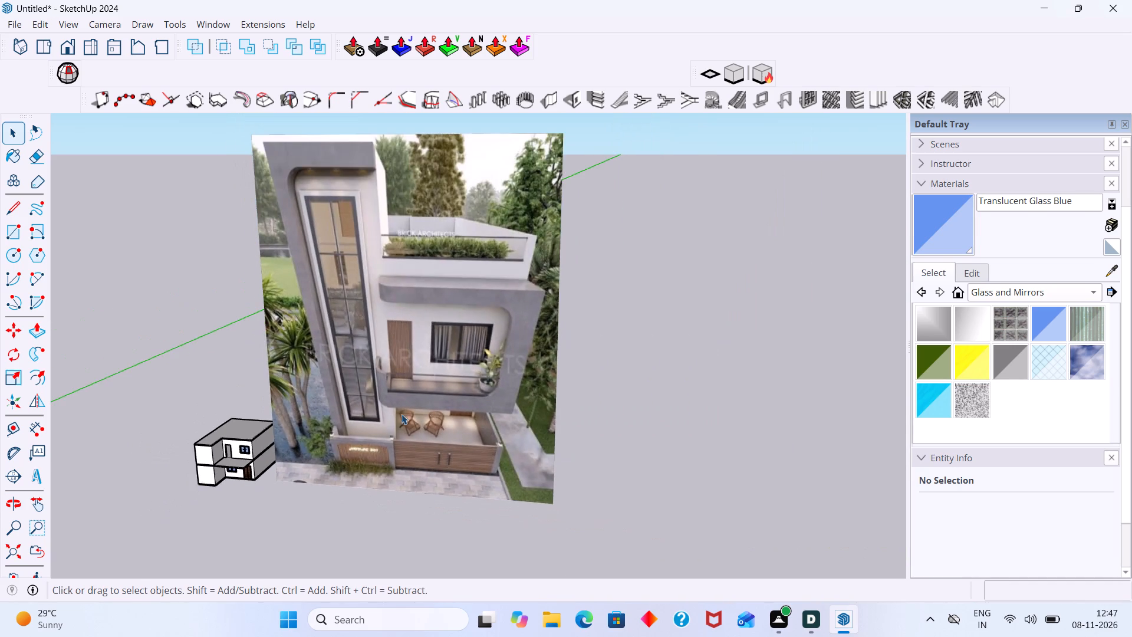
{"action": "scroll", "coordinate": [432, 395], "scroll_direction": "down", "scroll_amount": 3}
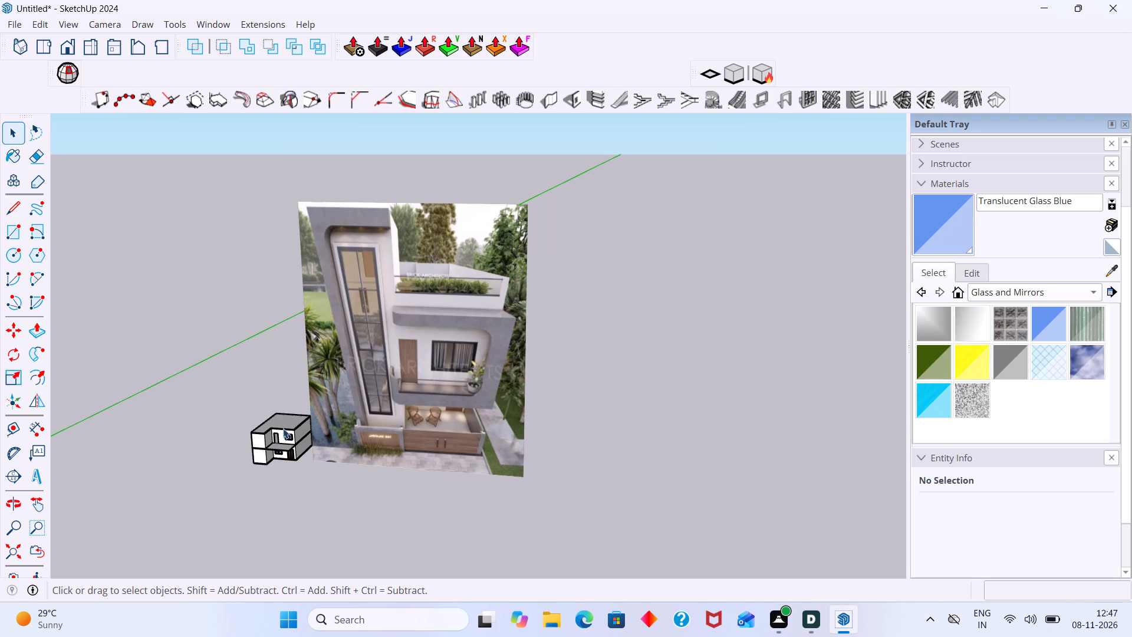
{"action": "scroll", "coordinate": [422, 288], "scroll_direction": "up", "scroll_amount": 2}
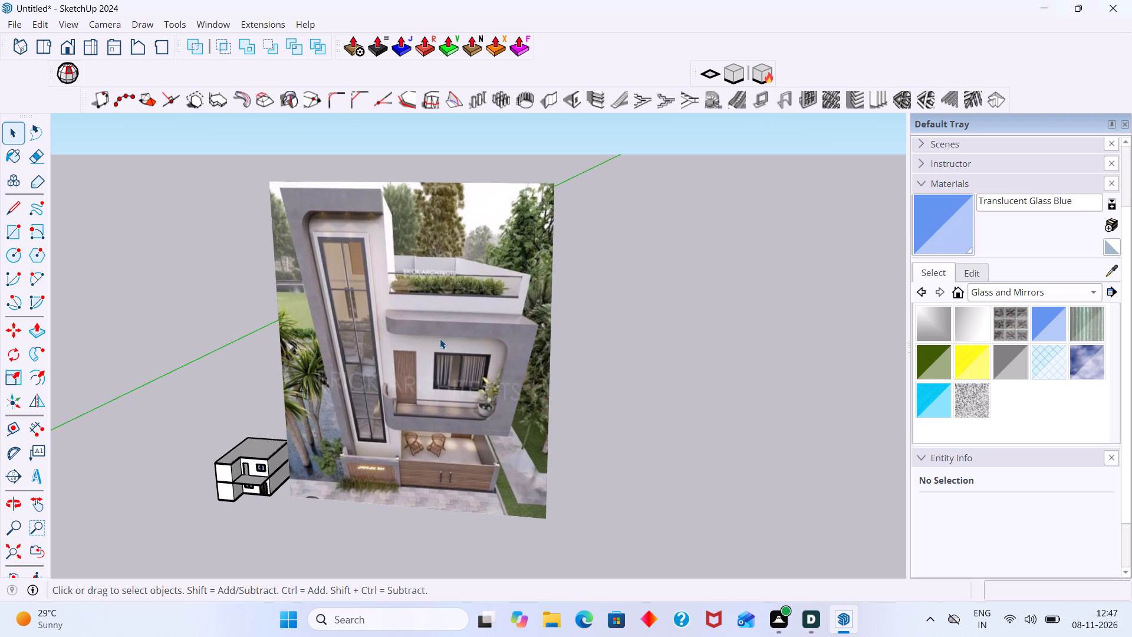
{"action": "middle_click_drag", "start_coordinate": [417, 426], "coordinate": [441, 380]}
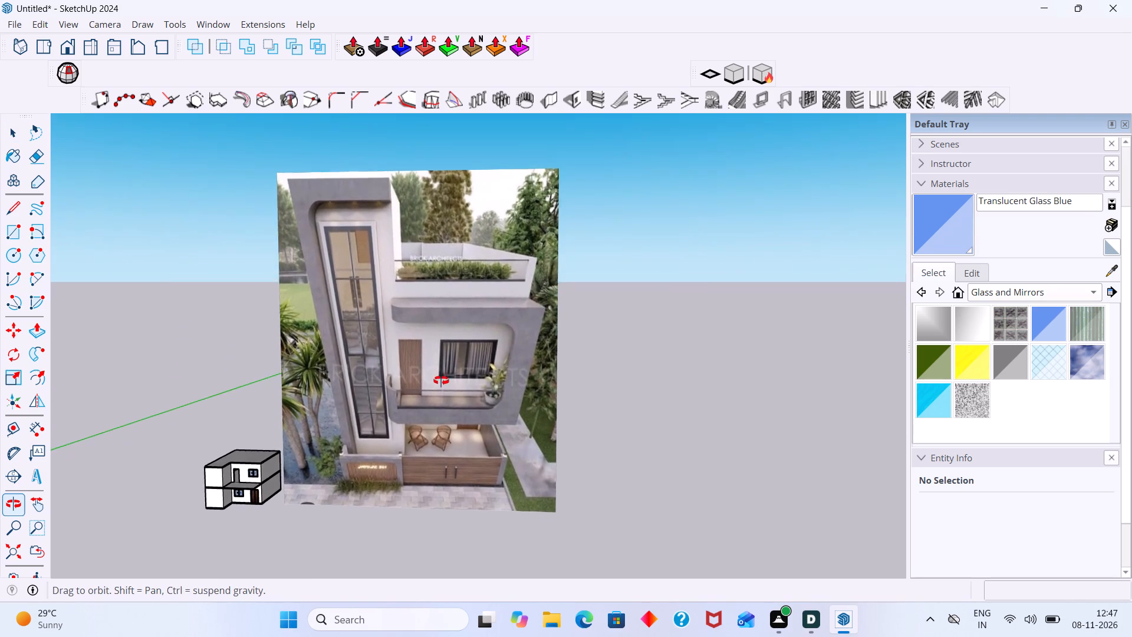
{"action": "middle_click_drag", "start_coordinate": [441, 380], "coordinate": [416, 382]}
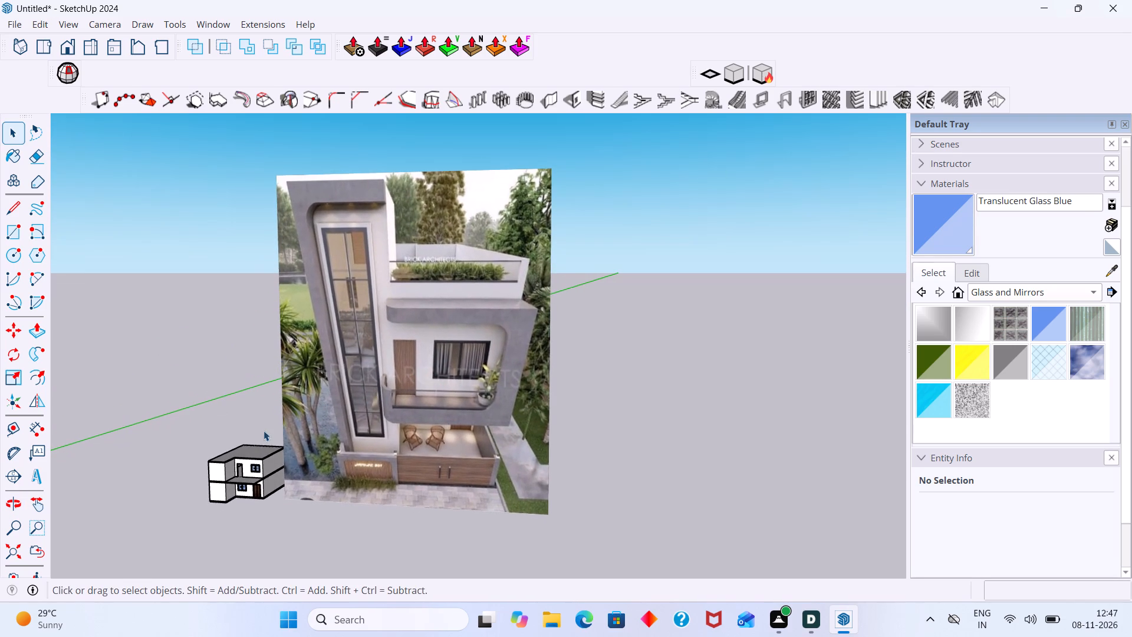
{"action": "scroll", "coordinate": [219, 465], "scroll_direction": "up", "scroll_amount": 1}
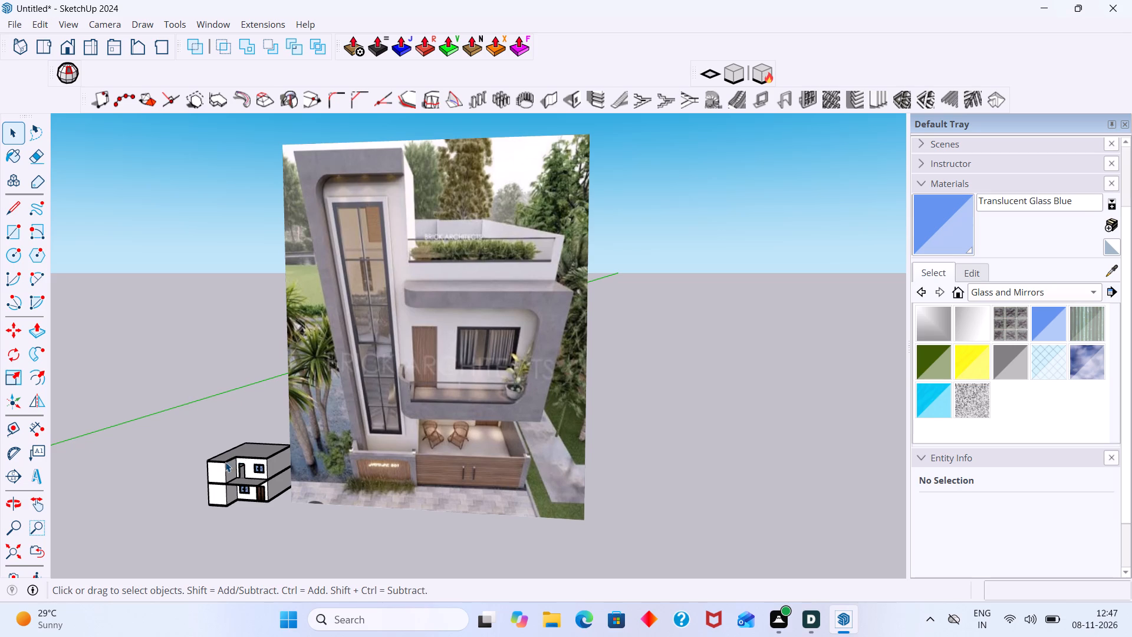
{"action": "scroll", "coordinate": [234, 470], "scroll_direction": "down", "scroll_amount": 1}
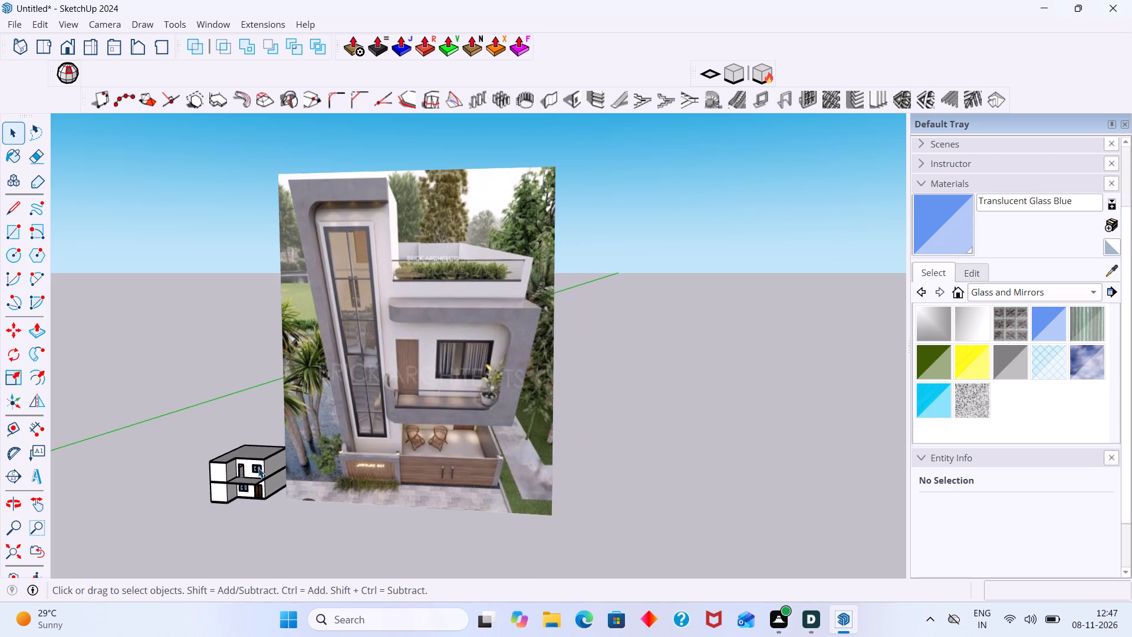
{"action": "scroll", "coordinate": [259, 468], "scroll_direction": "down", "scroll_amount": 2}
{"action": "middle_click_drag", "start_coordinate": [248, 482], "coordinate": [284, 517]}
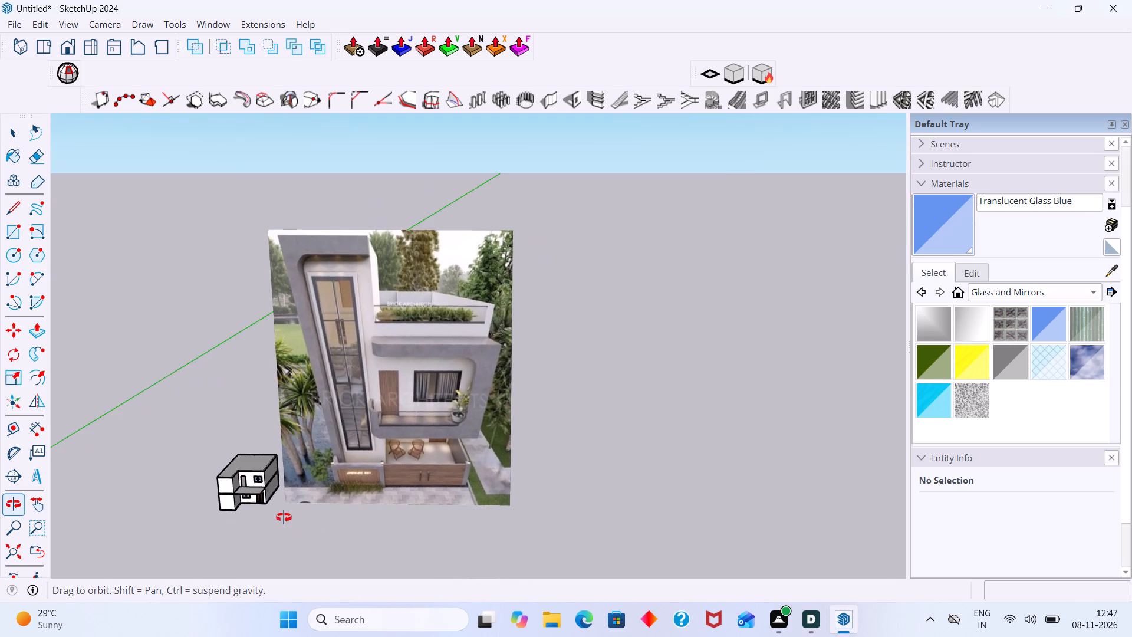
Examine the roofed model beside the reference image, focusing on the roof slab over the projecting front section.
{"action": "middle_click_drag", "start_coordinate": [284, 517], "coordinate": [230, 473]}
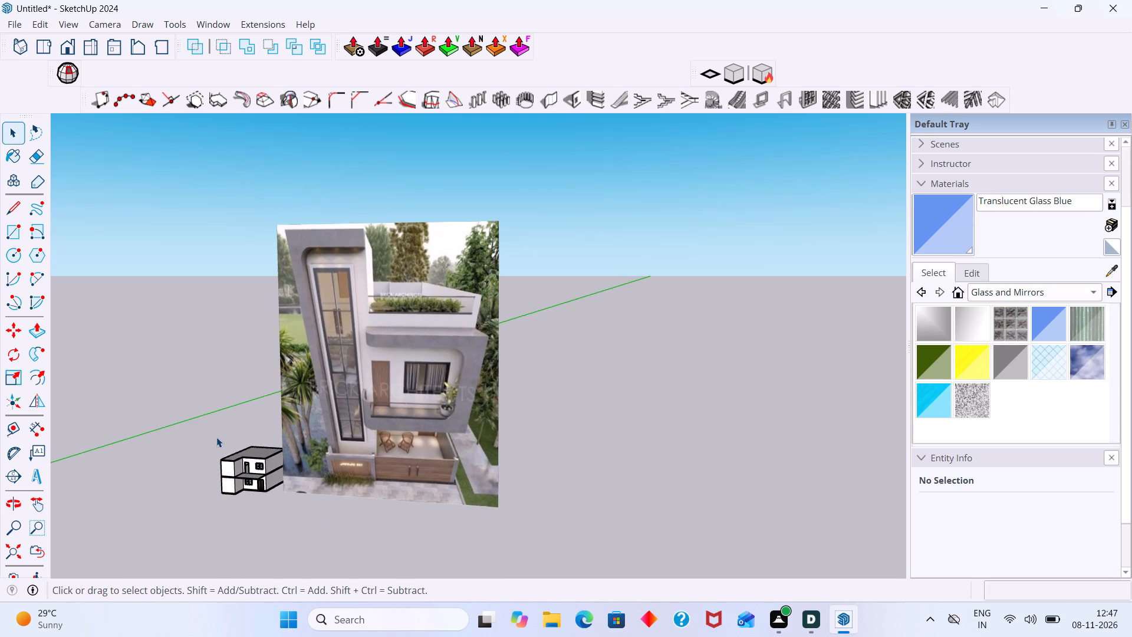
{"action": "scroll", "coordinate": [216, 437], "scroll_direction": "up", "scroll_amount": 1}
{"action": "middle_click_drag", "start_coordinate": [263, 455], "coordinate": [300, 537]}
{"action": "scroll", "coordinate": [235, 488], "scroll_direction": "up", "scroll_amount": 2}
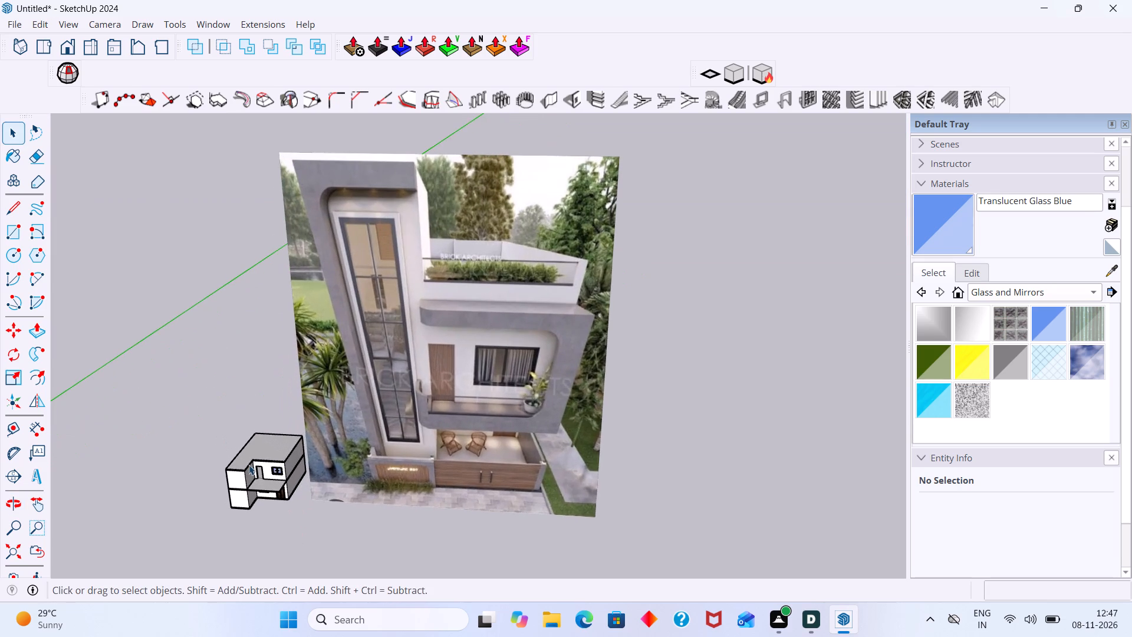
{"action": "middle_click_drag", "start_coordinate": [272, 459], "coordinate": [233, 418]}
{"action": "scroll", "coordinate": [233, 418], "scroll_direction": "up", "scroll_amount": 6}
{"action": "middle_click_drag", "start_coordinate": [233, 418], "coordinate": [233, 421]}
{"action": "middle_click_drag", "start_coordinate": [250, 448], "coordinate": [374, 464]}
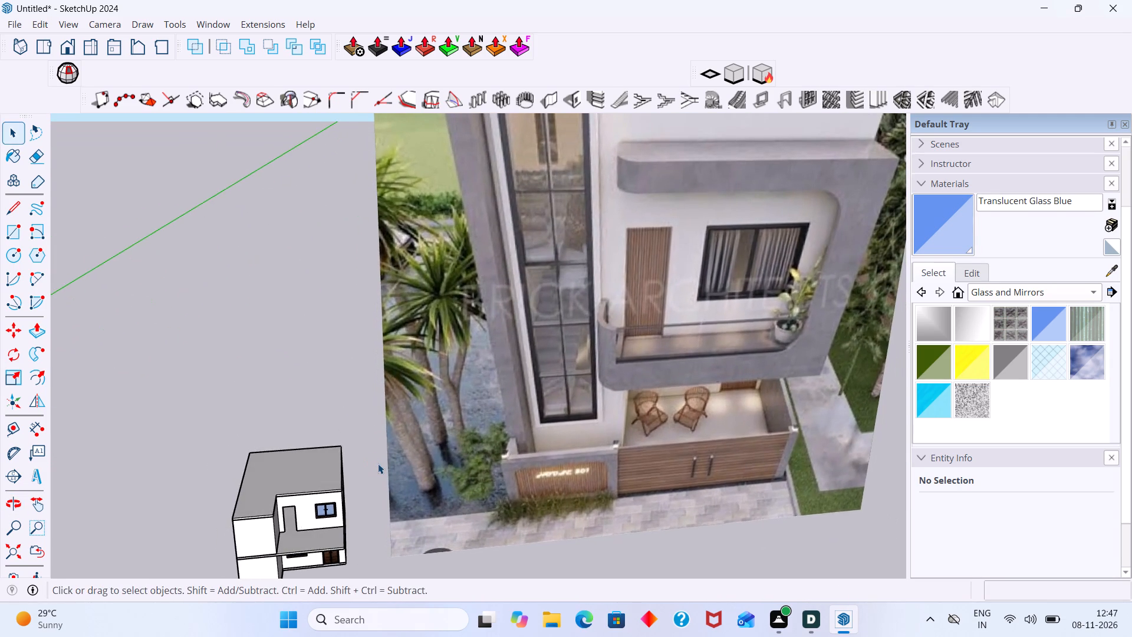
{"action": "scroll", "coordinate": [378, 464], "scroll_direction": "down", "scroll_amount": 2}
{"action": "middle_click_drag", "start_coordinate": [379, 465], "coordinate": [402, 361], "text": "shift"}
{"action": "middle_click_drag", "start_coordinate": [400, 398], "coordinate": [440, 472]}
{"action": "scroll", "coordinate": [364, 423], "scroll_direction": "up", "scroll_amount": 4}
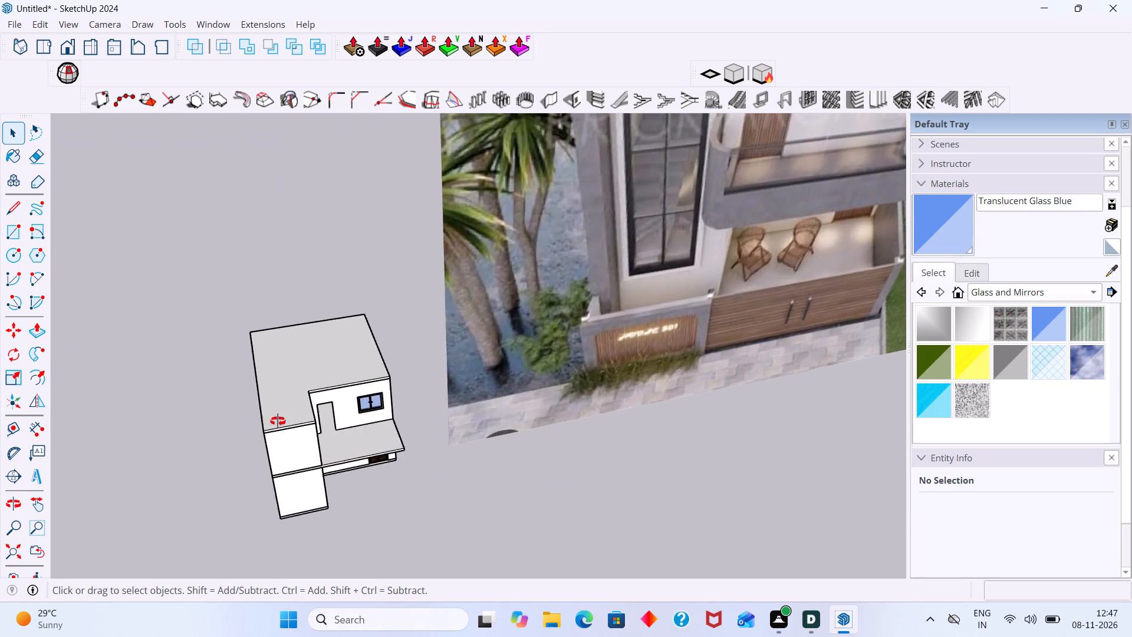
{"action": "middle_click_drag", "start_coordinate": [277, 421], "coordinate": [413, 403]}
{"action": "scroll", "coordinate": [364, 428], "scroll_direction": "up", "scroll_amount": 2}
{"action": "middle_click_drag", "start_coordinate": [338, 434], "coordinate": [403, 448]}
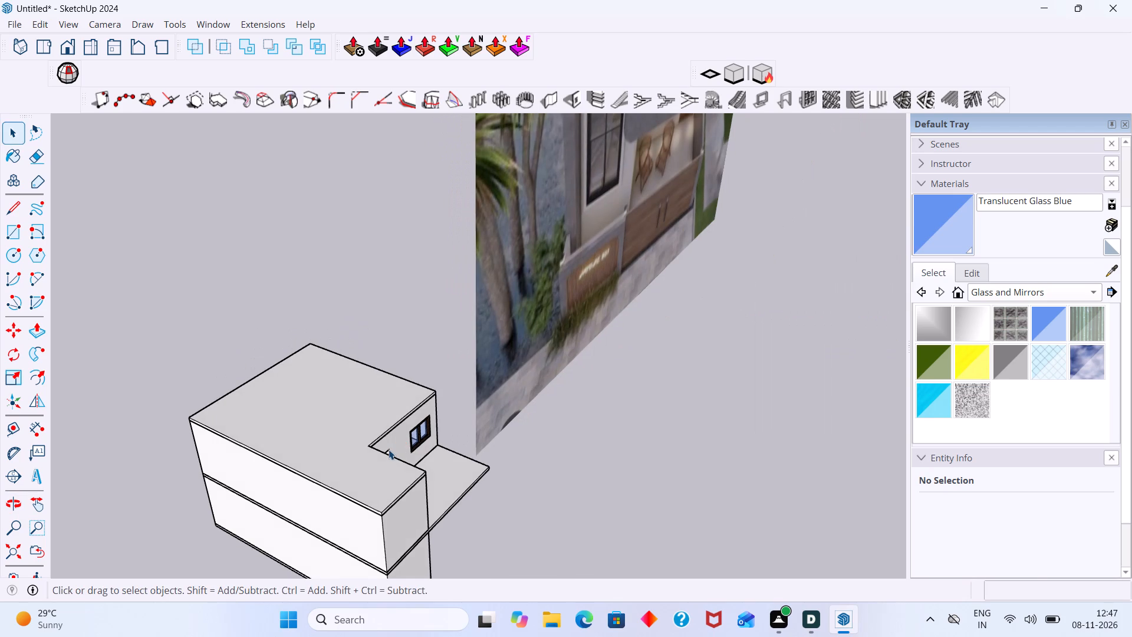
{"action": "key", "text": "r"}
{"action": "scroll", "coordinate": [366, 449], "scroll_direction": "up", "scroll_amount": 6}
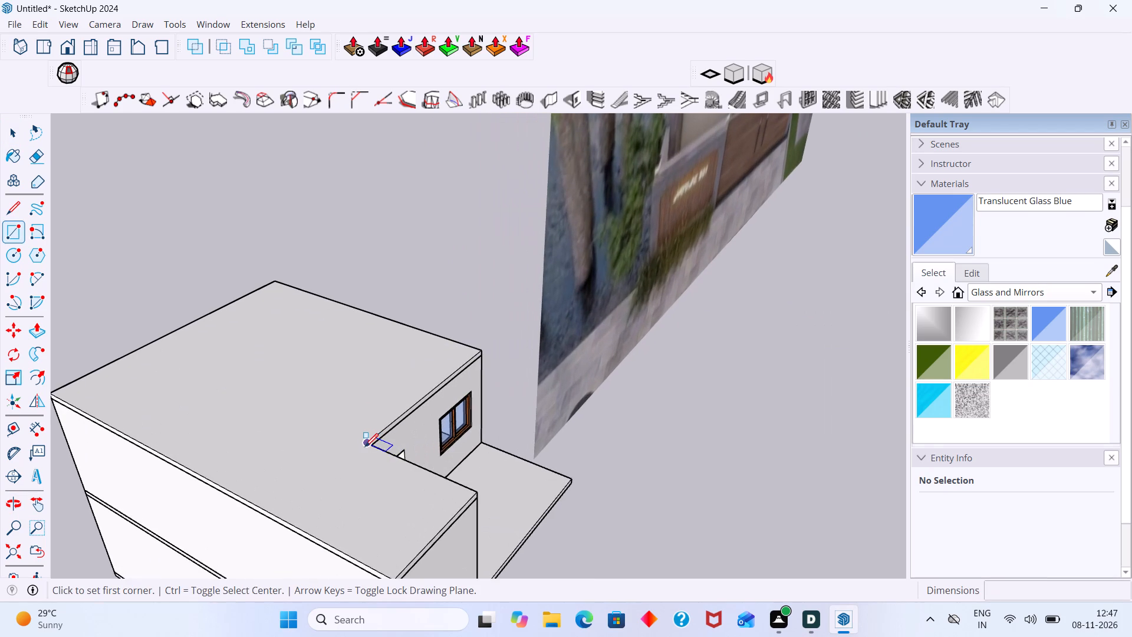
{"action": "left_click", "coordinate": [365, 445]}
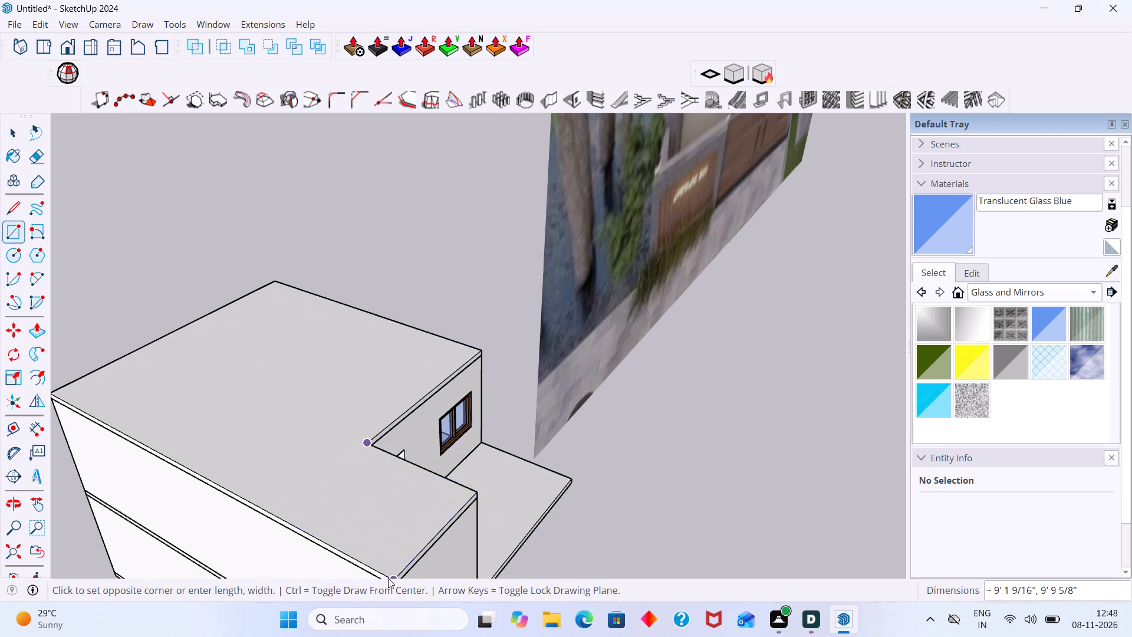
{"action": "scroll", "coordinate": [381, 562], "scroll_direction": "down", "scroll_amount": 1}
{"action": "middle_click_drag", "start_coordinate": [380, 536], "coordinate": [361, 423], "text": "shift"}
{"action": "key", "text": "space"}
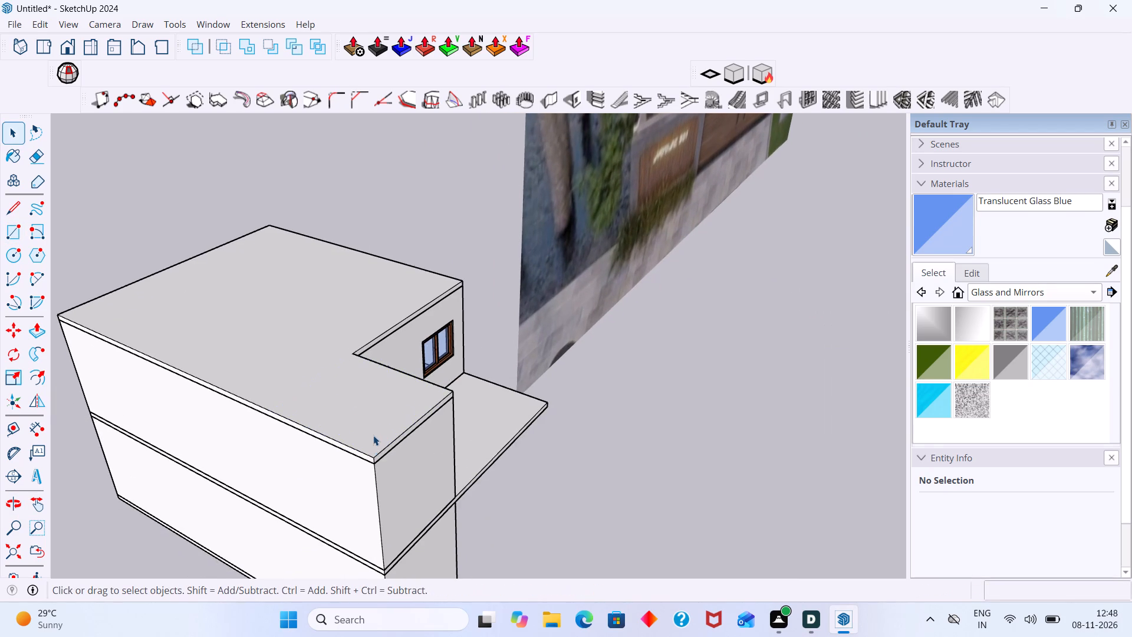
Inside the roof slab group, draw a rectangle about 9' 10" by 9' 2" from the inner corner to the projecting section's outer corner.
{"action": "double_click", "coordinate": [373, 434]}
{"action": "scroll", "coordinate": [373, 432], "scroll_direction": "up", "scroll_amount": 1}
{"action": "triple_click", "coordinate": [369, 431]}
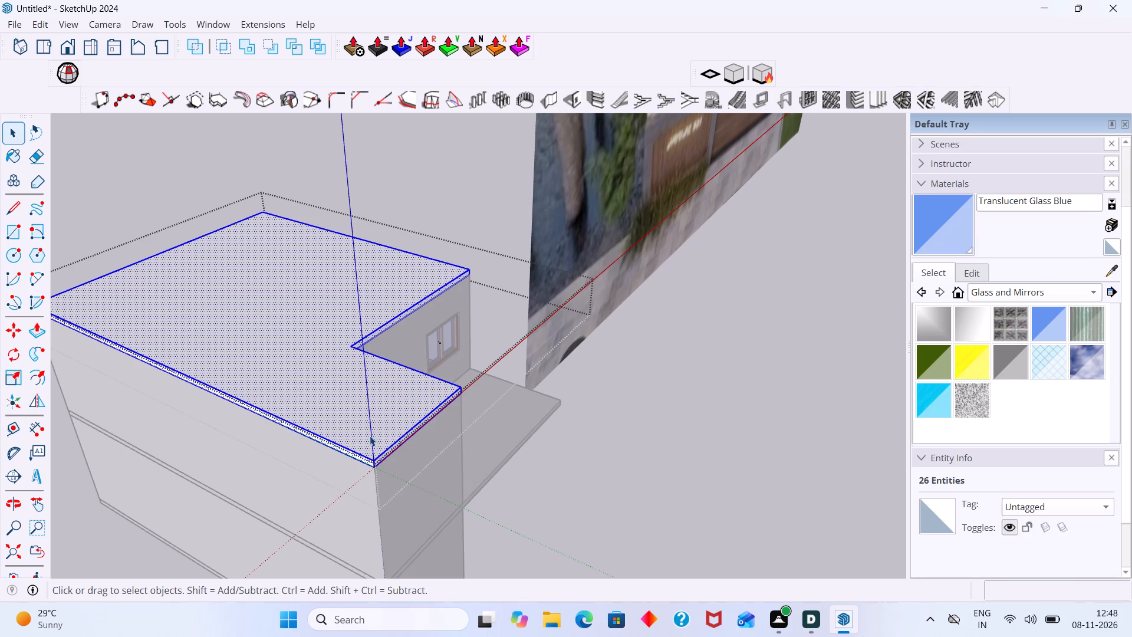
{"action": "left_click", "coordinate": [370, 436]}
{"action": "key", "text": "r"}
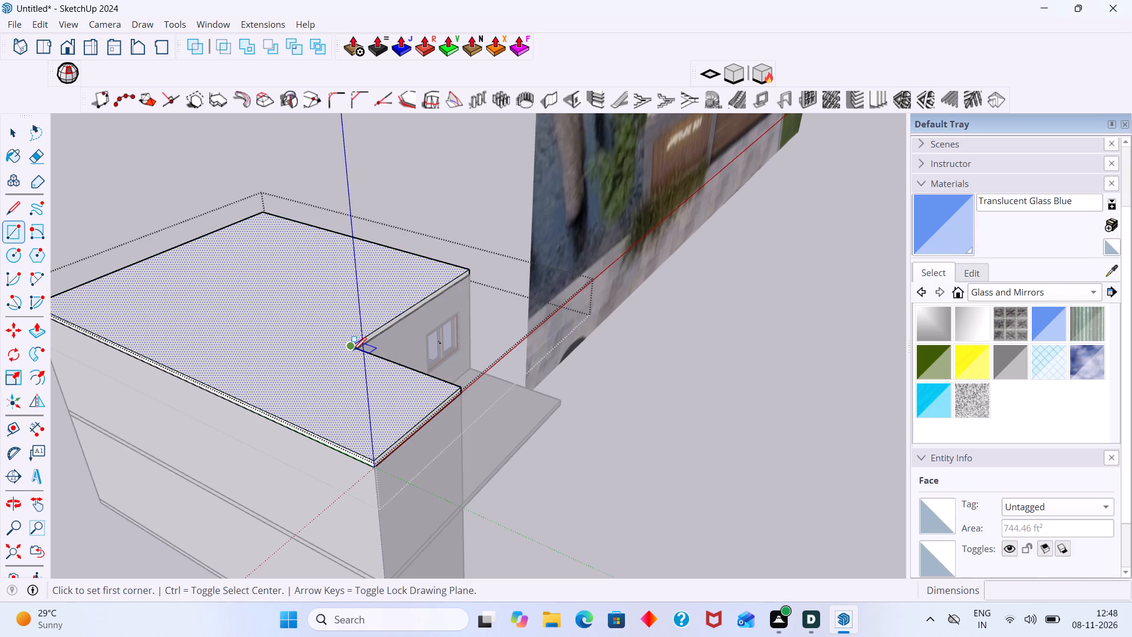
{"action": "left_click", "coordinate": [353, 347]}
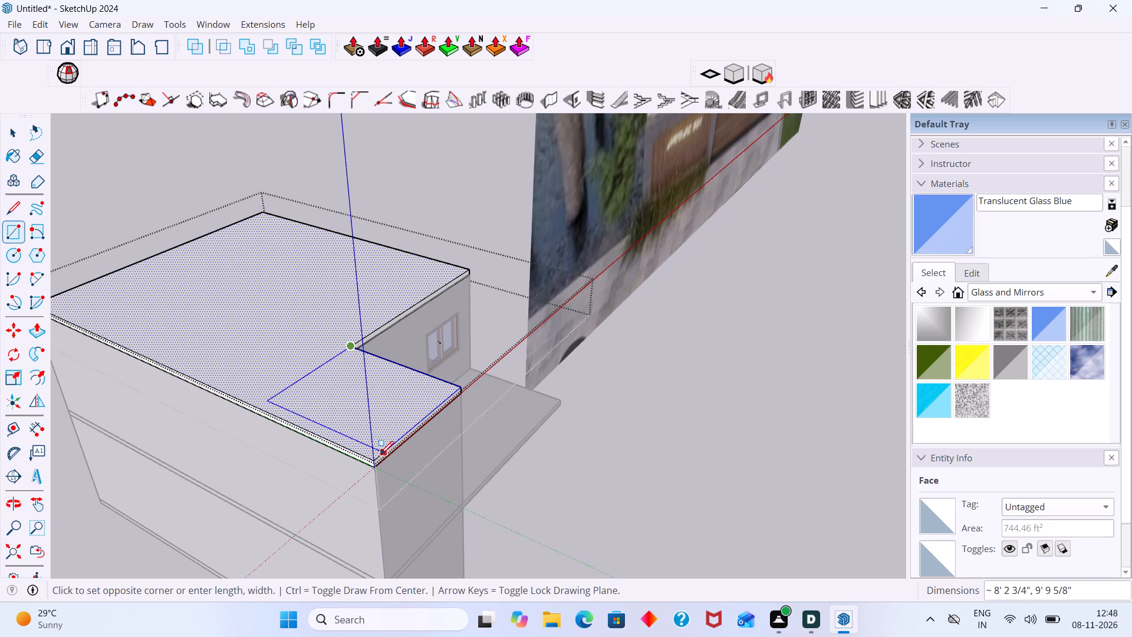
{"action": "scroll", "coordinate": [373, 458], "scroll_direction": "up", "scroll_amount": 3}
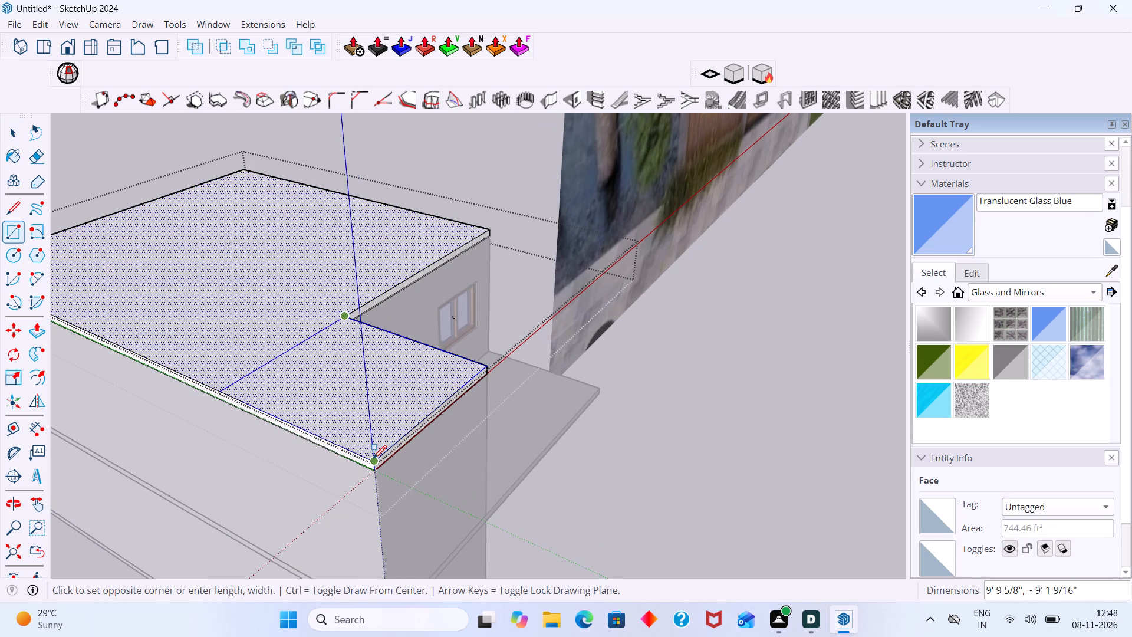
{"action": "left_click", "coordinate": [374, 462]}
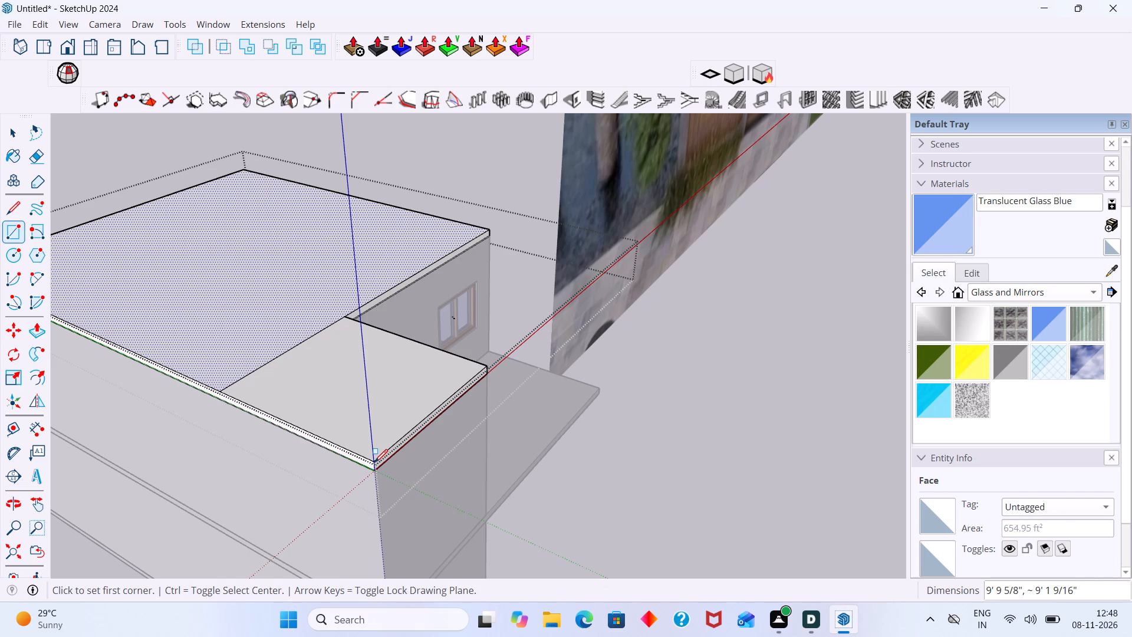
Make a group of the new rectangle's face and edges on the roof slab's projecting section.
{"action": "key", "text": "space"}
{"action": "left_click", "coordinate": [382, 429]}
{"action": "double_click", "coordinate": [382, 429]}
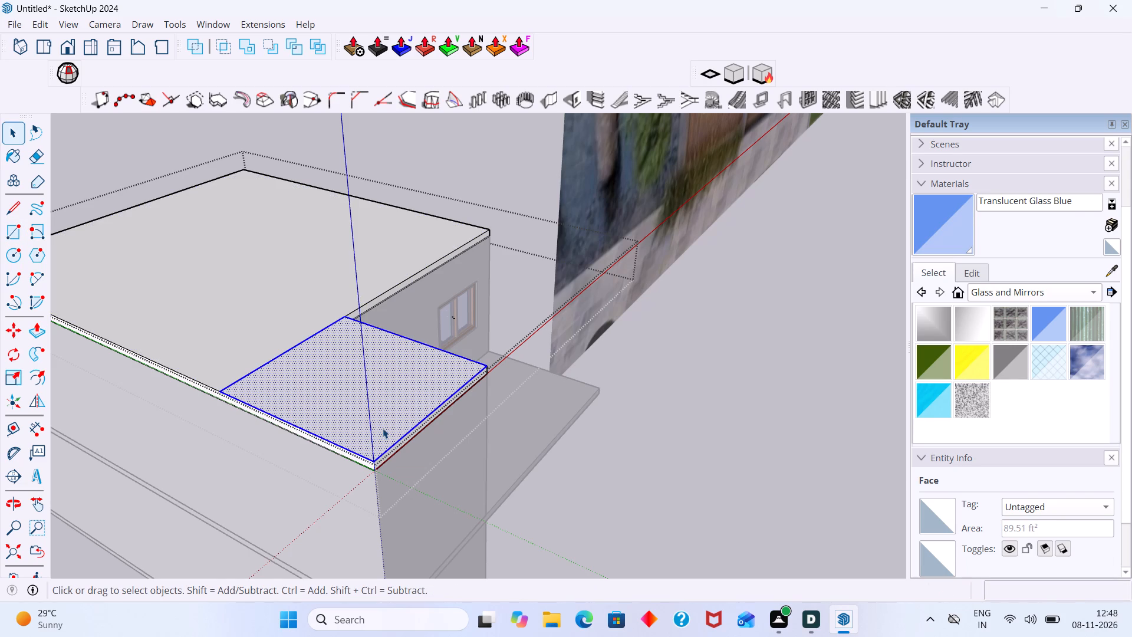
{"action": "right_click", "coordinate": [383, 429]}
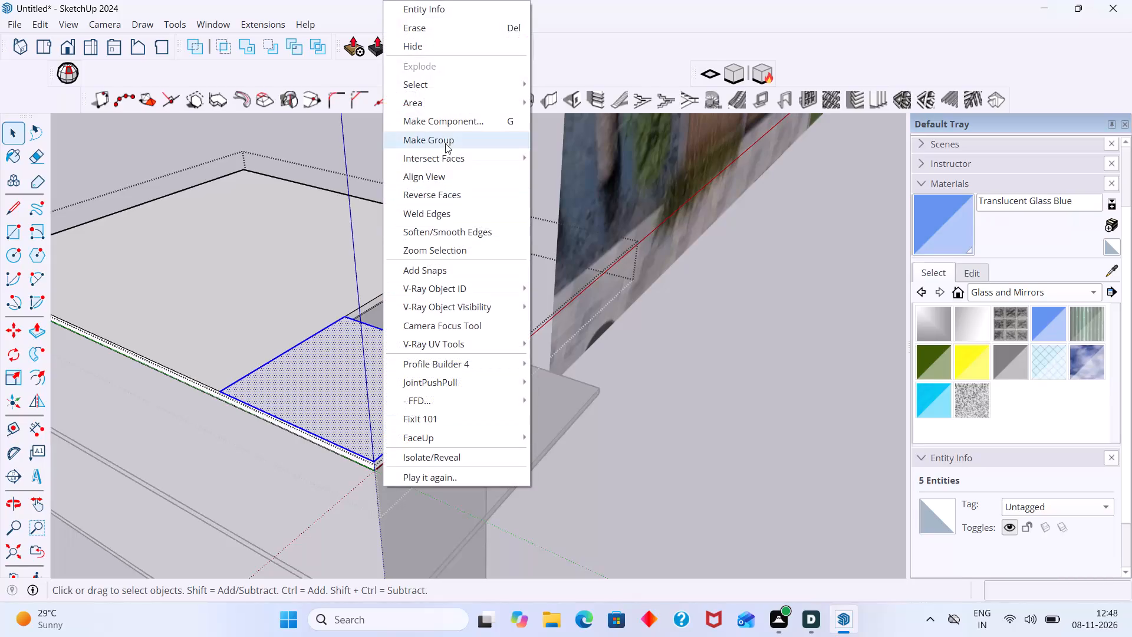
{"action": "left_click", "coordinate": [445, 140]}
Push/Pull the rectangle inside its new group 10' upward as the tower's third-level block, and close that group.
{"action": "triple_click", "coordinate": [403, 395]}
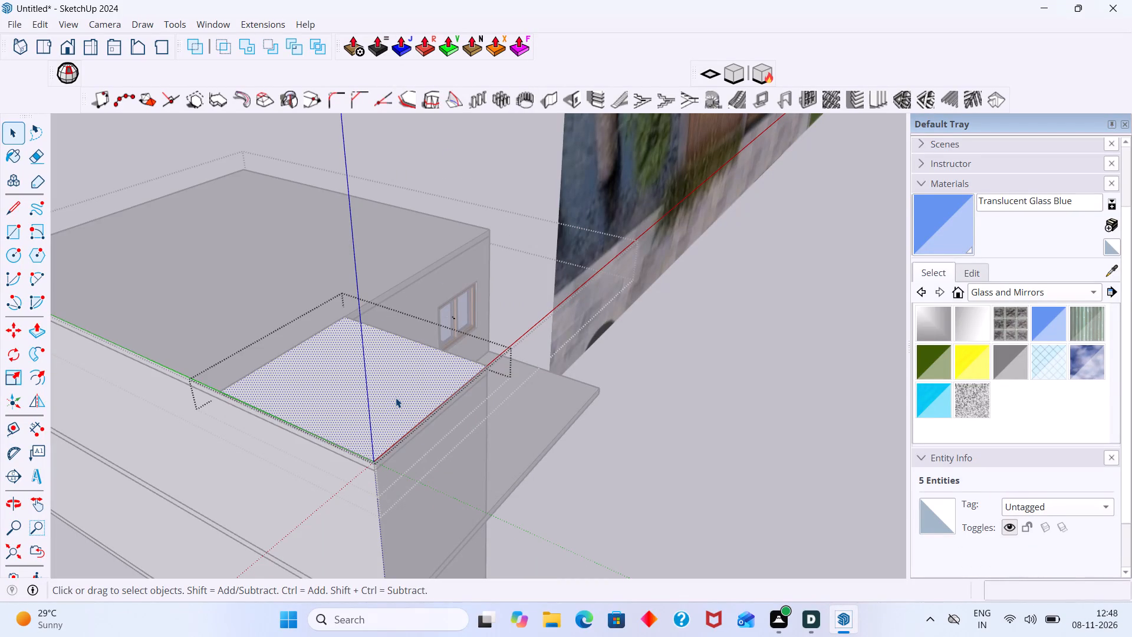
{"action": "key", "text": "p"}
{"action": "left_click", "coordinate": [397, 397]}
{"action": "scroll", "coordinate": [389, 310], "scroll_direction": "down", "scroll_amount": 5}
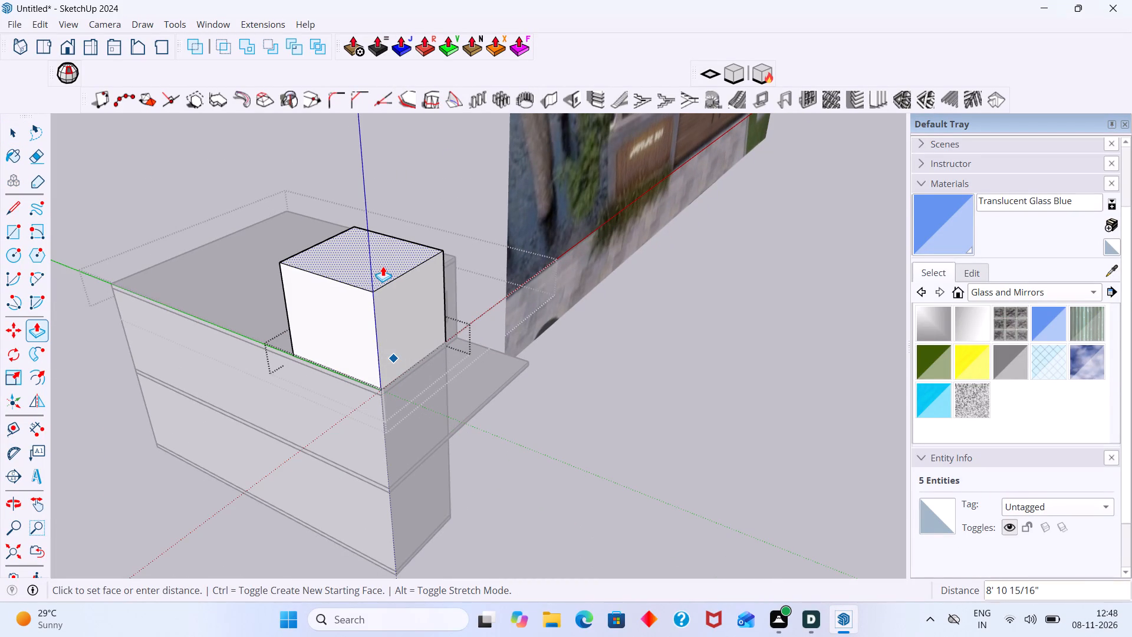
{"action": "type", "text": "10'"}
{"action": "key", "text": "Return"}
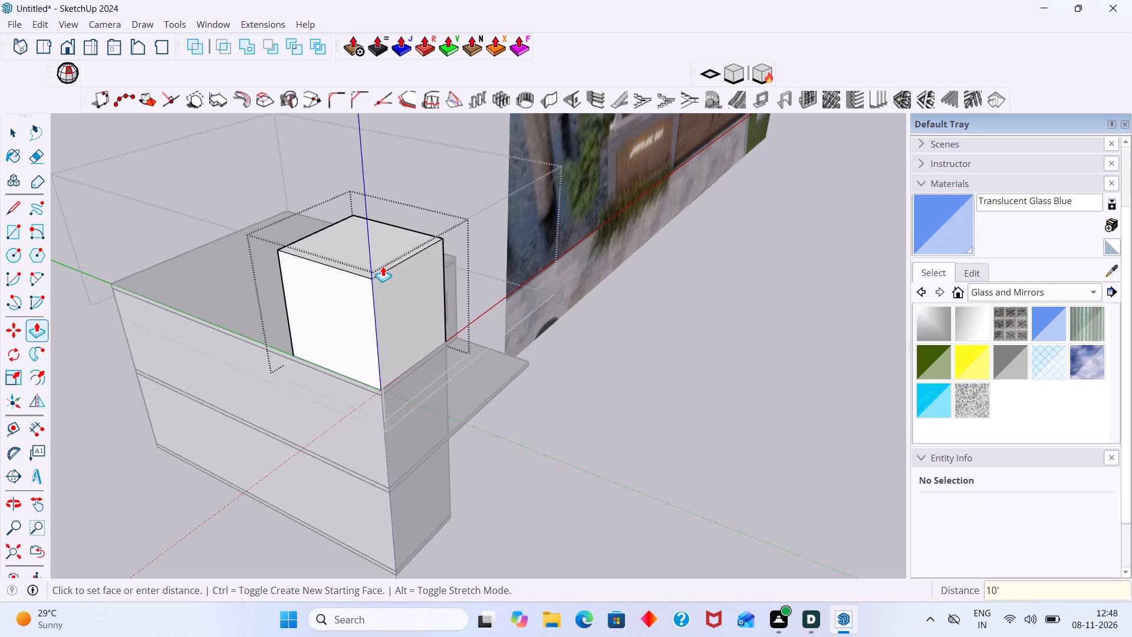
{"action": "key", "text": "space"}
{"action": "left_click", "coordinate": [576, 389]}
Check the new tower block against the reference image from several angles, and close the roof slab group.
{"action": "scroll", "coordinate": [576, 390], "scroll_direction": "down", "scroll_amount": 7}
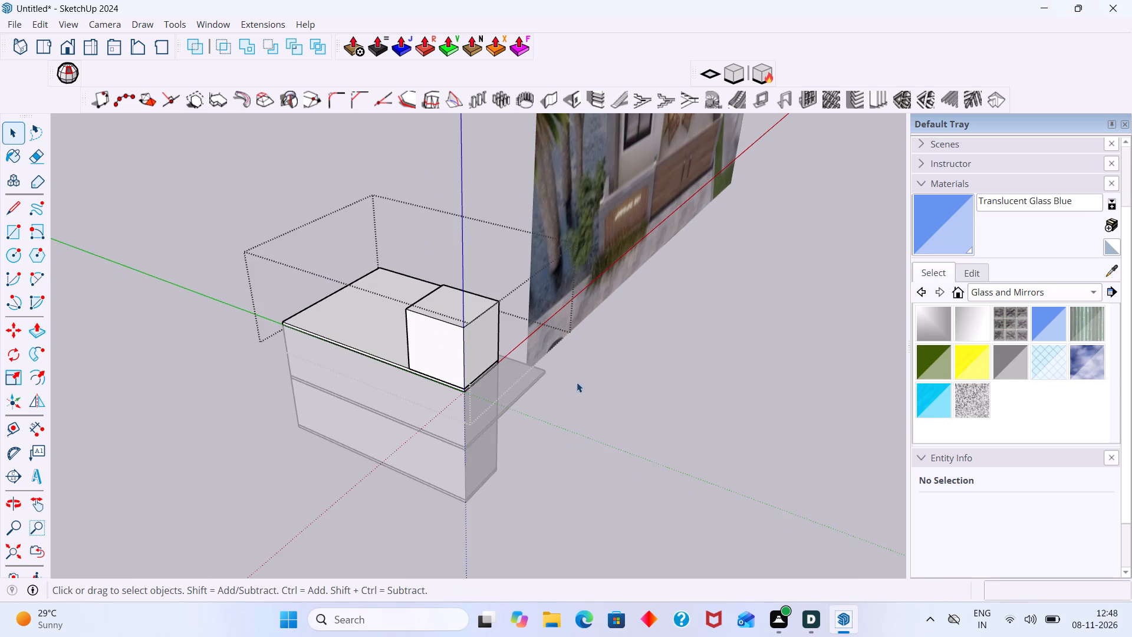
{"action": "scroll", "coordinate": [583, 363], "scroll_direction": "down", "scroll_amount": 13}
{"action": "scroll", "coordinate": [613, 294], "scroll_direction": "down", "scroll_amount": 11}
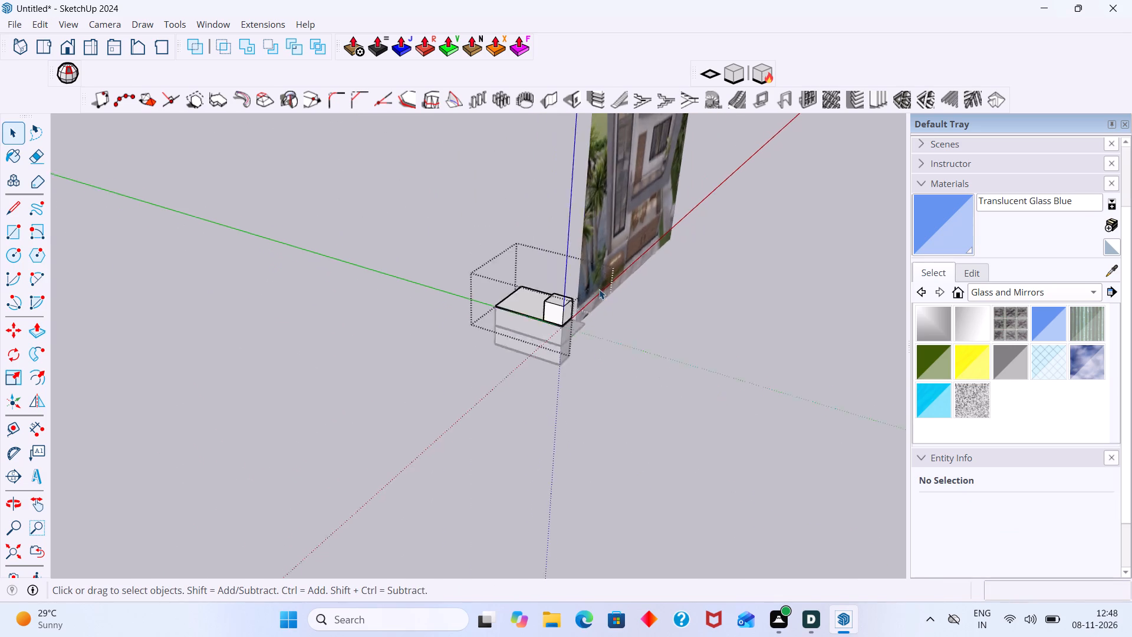
{"action": "scroll", "coordinate": [599, 289], "scroll_direction": "down", "scroll_amount": 1}
{"action": "middle_click_drag", "start_coordinate": [649, 287], "coordinate": [562, 471], "text": "shift"}
{"action": "scroll", "coordinate": [562, 299], "scroll_direction": "up", "scroll_amount": 7}
{"action": "middle_click_drag", "start_coordinate": [493, 359], "coordinate": [493, 359]}
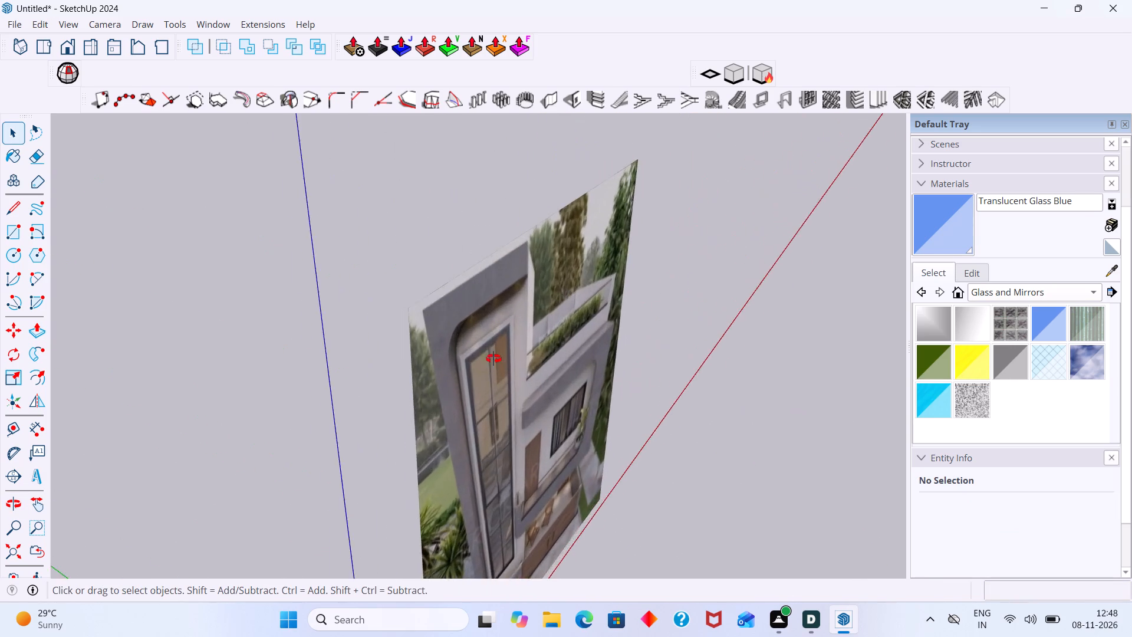
{"action": "middle_click_drag", "start_coordinate": [493, 359], "coordinate": [317, 290]}
{"action": "scroll", "coordinate": [407, 306], "scroll_direction": "down", "scroll_amount": 3}
{"action": "middle_click_drag", "start_coordinate": [433, 315], "coordinate": [209, 307]}
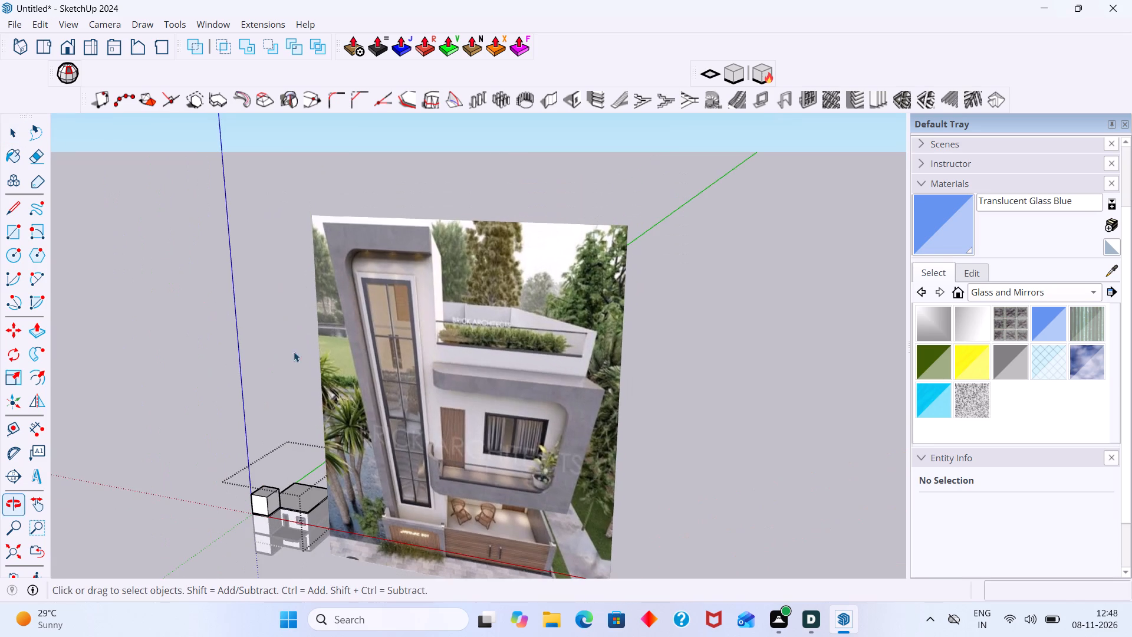
{"action": "scroll", "coordinate": [261, 506], "scroll_direction": "up", "scroll_amount": 18}
{"action": "middle_click_drag", "start_coordinate": [281, 511], "coordinate": [342, 491]}
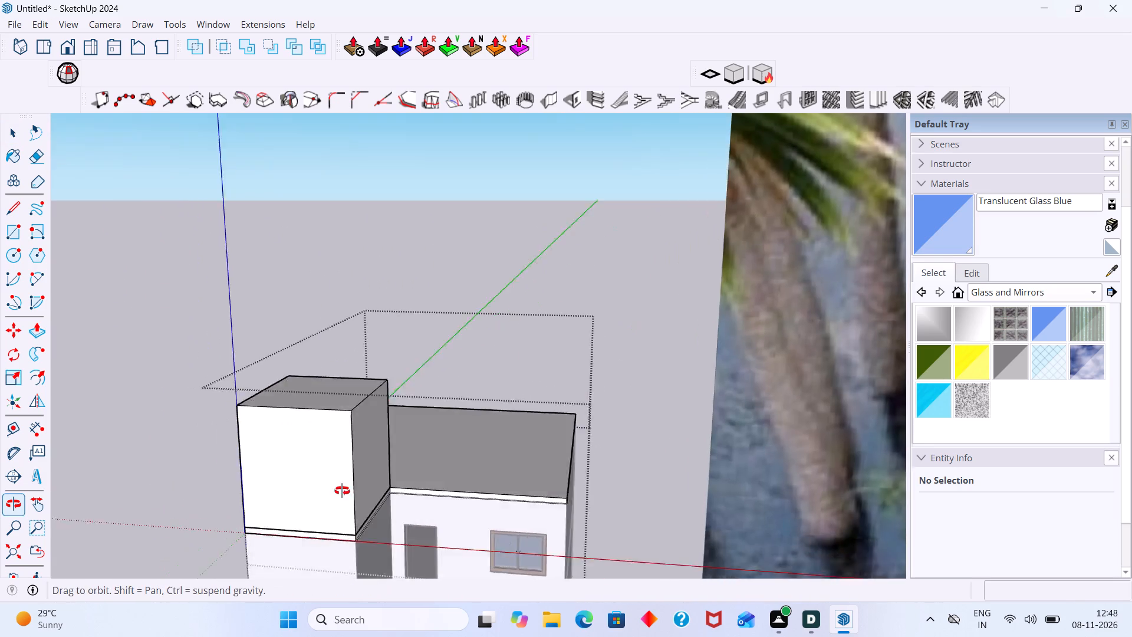
{"action": "middle_click_drag", "start_coordinate": [342, 491], "coordinate": [368, 480]}
{"action": "scroll", "coordinate": [368, 479], "scroll_direction": "up", "scroll_amount": 1}
{"action": "scroll", "coordinate": [368, 478], "scroll_direction": "down", "scroll_amount": 5}
{"action": "middle_click_drag", "start_coordinate": [368, 492], "coordinate": [402, 395]}
{"action": "scroll", "coordinate": [427, 452], "scroll_direction": "up", "scroll_amount": 3}
{"action": "scroll", "coordinate": [429, 458], "scroll_direction": "down", "scroll_amount": 5}
{"action": "left_click", "coordinate": [472, 260]}
Compare the three-level tower model with the reference image, examining the tower's top, front face and roof terrace.
{"action": "scroll", "coordinate": [409, 380], "scroll_direction": "down", "scroll_amount": 8}
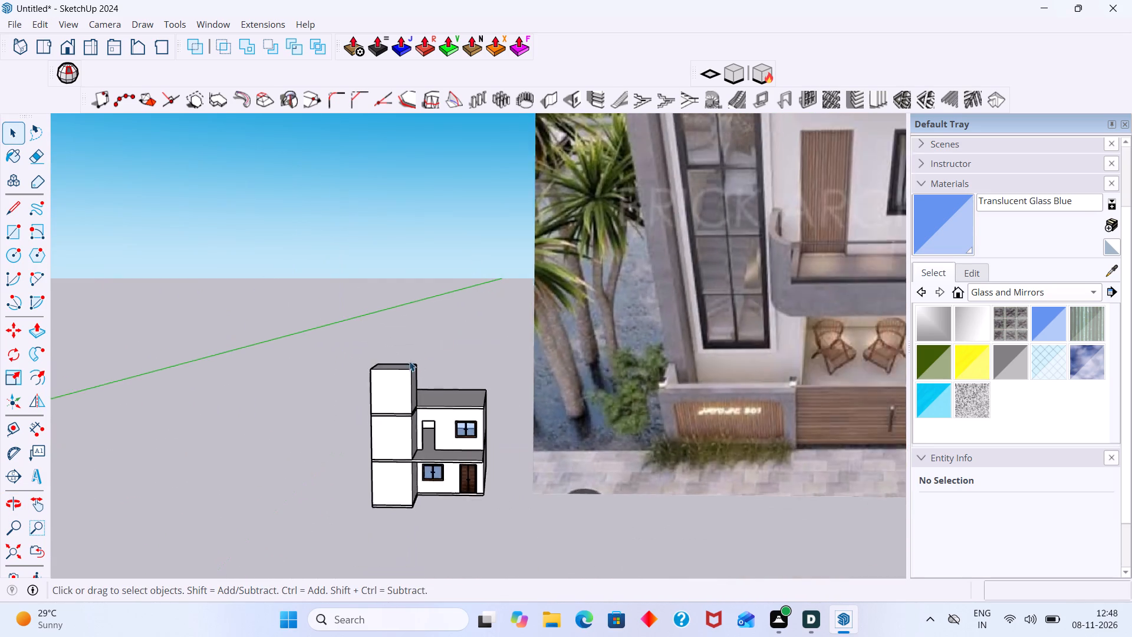
{"action": "scroll", "coordinate": [409, 361], "scroll_direction": "down", "scroll_amount": 11}
{"action": "scroll", "coordinate": [584, 132], "scroll_direction": "up", "scroll_amount": 3}
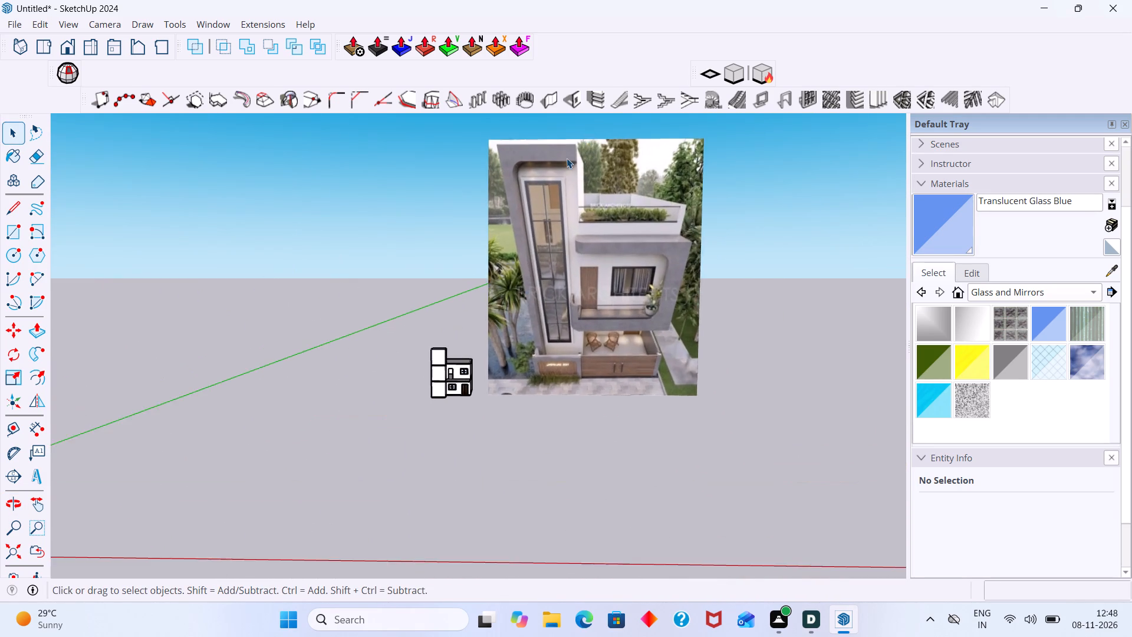
{"action": "scroll", "coordinate": [567, 158], "scroll_direction": "up", "scroll_amount": 1}
{"action": "middle_click_drag", "start_coordinate": [578, 171], "coordinate": [706, 240]}
{"action": "scroll", "coordinate": [548, 222], "scroll_direction": "down", "scroll_amount": 1}
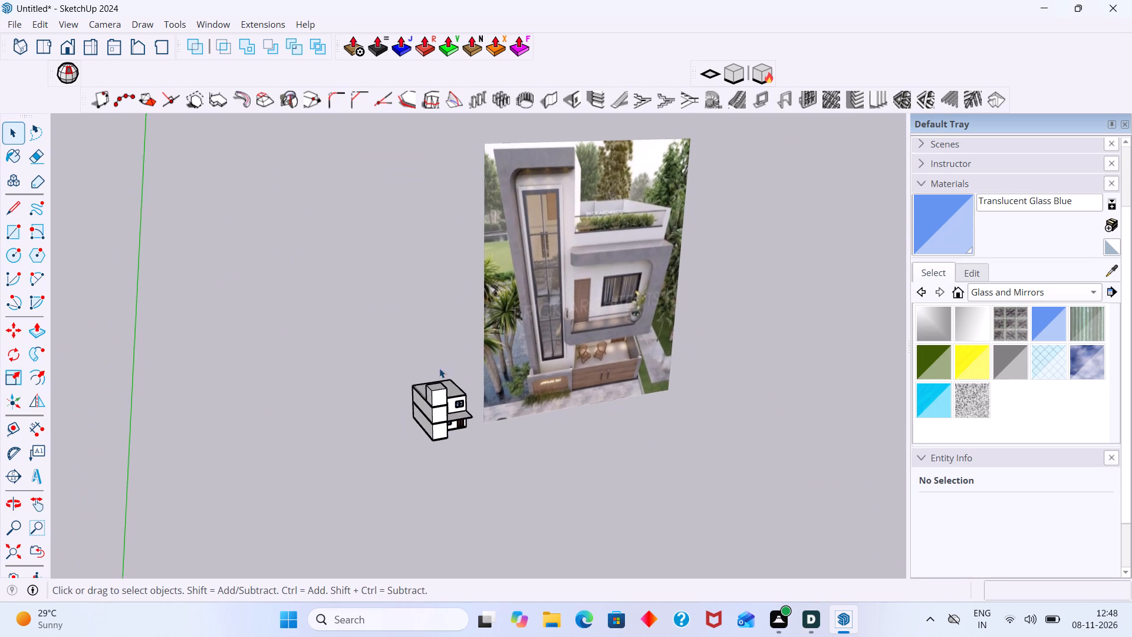
{"action": "middle_click_drag", "start_coordinate": [430, 380], "coordinate": [397, 361]}
{"action": "scroll", "coordinate": [439, 403], "scroll_direction": "up", "scroll_amount": 5}
{"action": "middle_click_drag", "start_coordinate": [442, 384], "coordinate": [403, 377]}
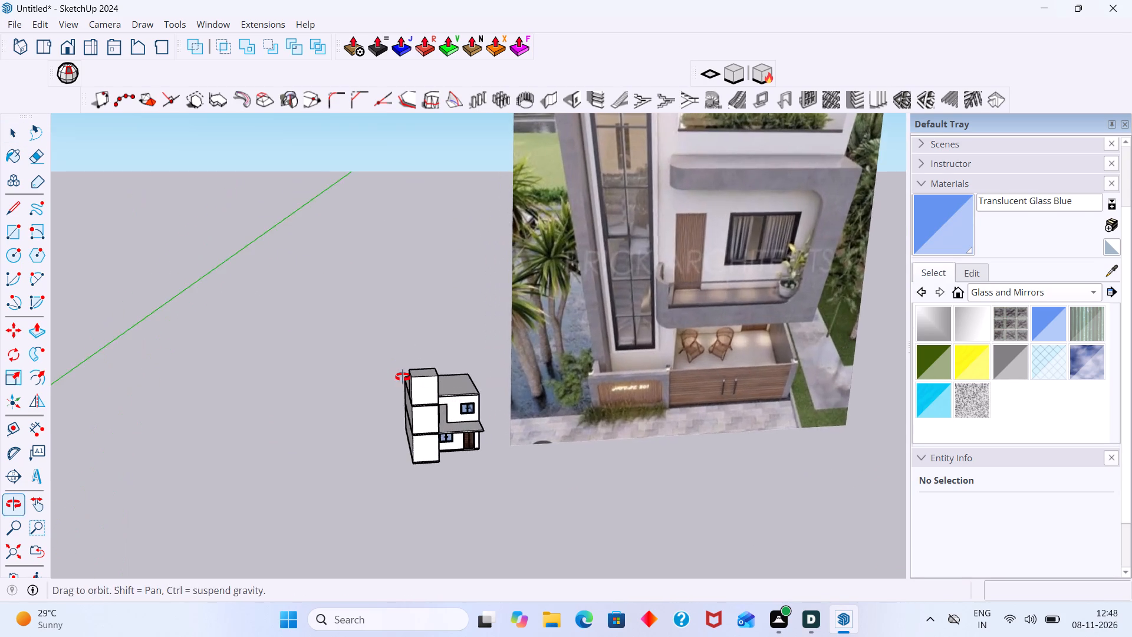
{"action": "middle_click_drag", "start_coordinate": [403, 377], "coordinate": [403, 377]}
{"action": "scroll", "coordinate": [419, 381], "scroll_direction": "down", "scroll_amount": 7}
{"action": "scroll", "coordinate": [428, 392], "scroll_direction": "up", "scroll_amount": 4}
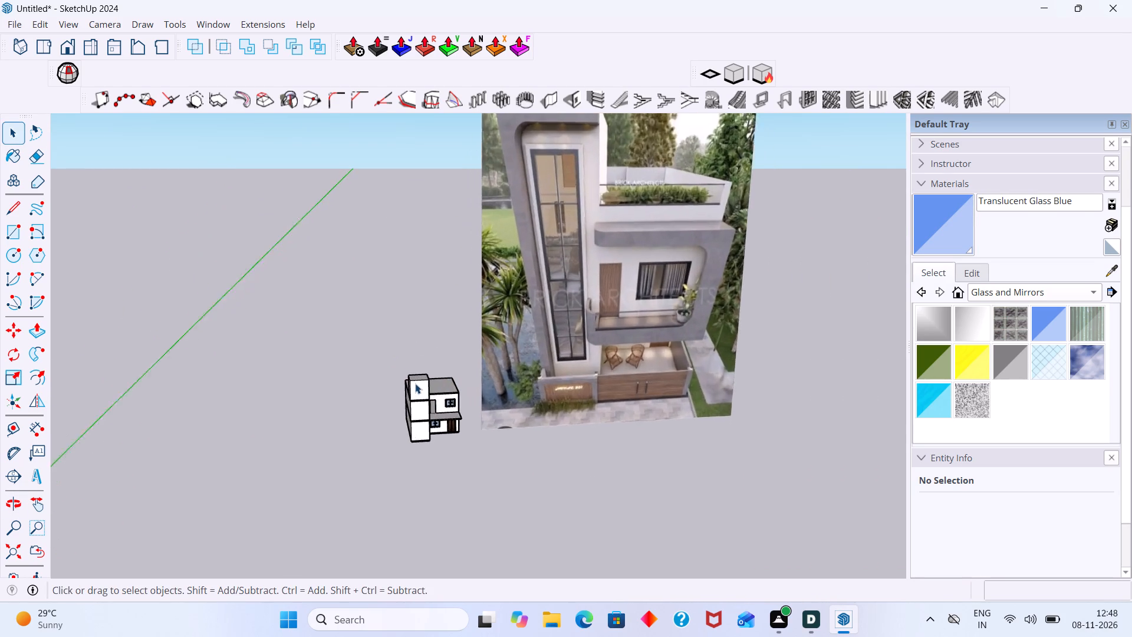
{"action": "scroll", "coordinate": [415, 383], "scroll_direction": "up", "scroll_amount": 5}
{"action": "middle_click_drag", "start_coordinate": [395, 378], "coordinate": [360, 383]}
{"action": "scroll", "coordinate": [443, 388], "scroll_direction": "up", "scroll_amount": 2}
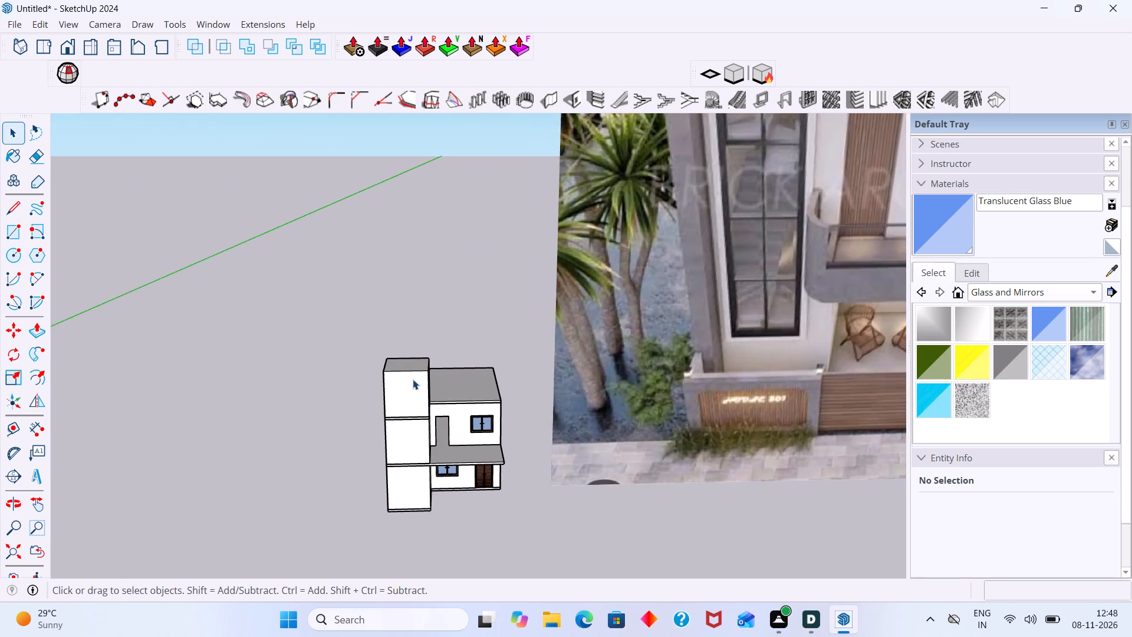
{"action": "scroll", "coordinate": [413, 379], "scroll_direction": "up", "scroll_amount": 2}
{"action": "middle_click_drag", "start_coordinate": [392, 377], "coordinate": [528, 405]}
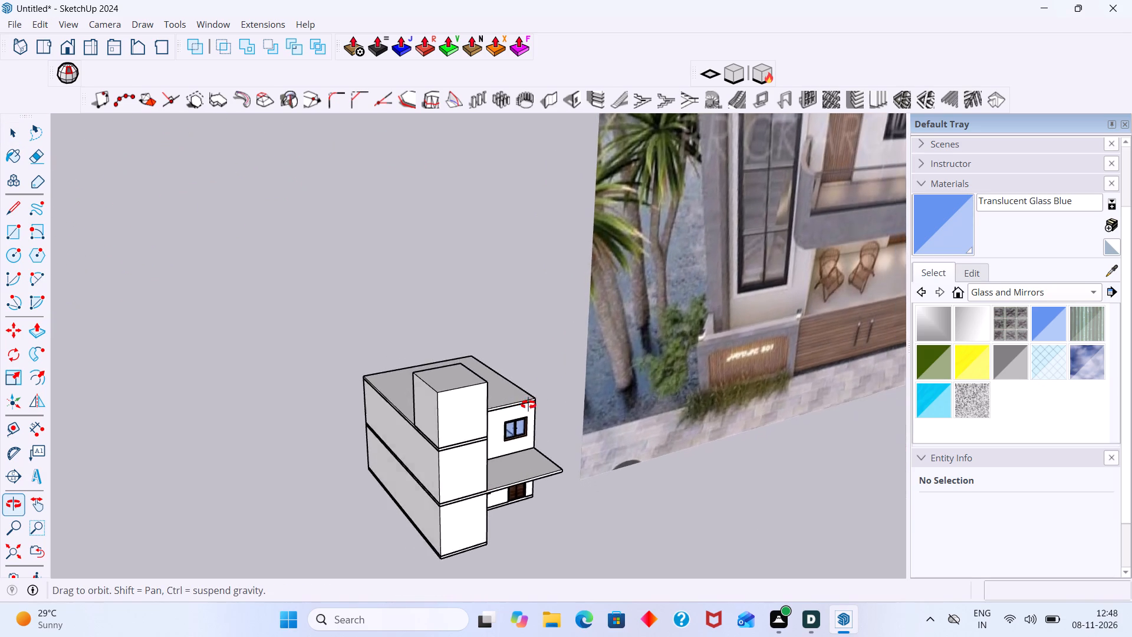
{"action": "middle_click_drag", "start_coordinate": [528, 405], "coordinate": [380, 404]}
{"action": "scroll", "coordinate": [384, 394], "scroll_direction": "down", "scroll_amount": 5}
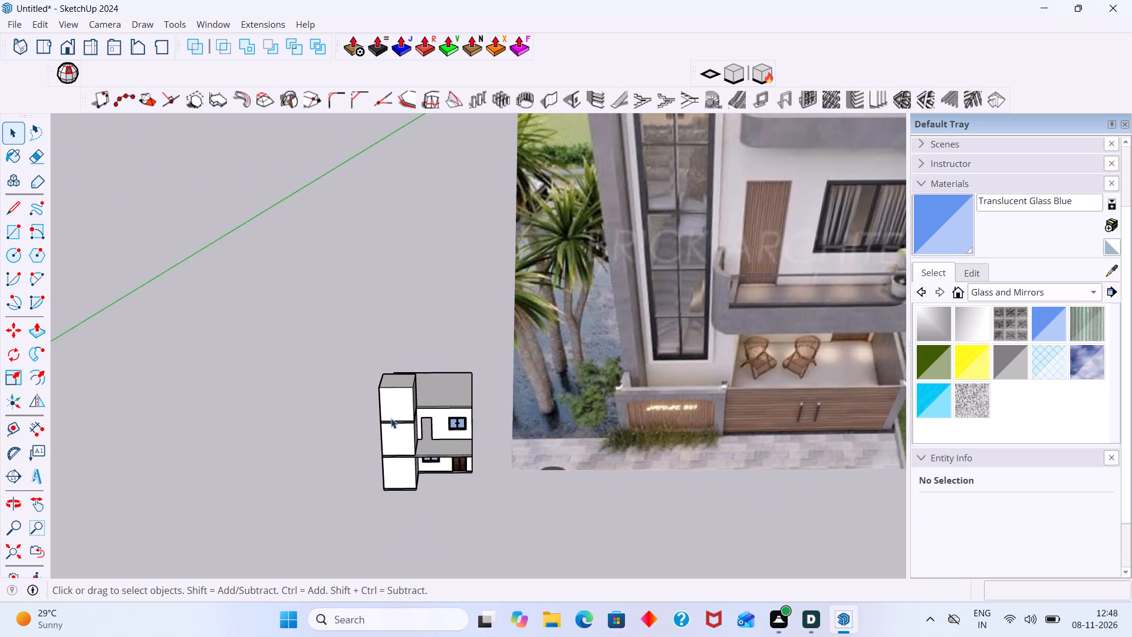
{"action": "scroll", "coordinate": [391, 418], "scroll_direction": "down", "scroll_amount": 2}
{"action": "middle_click_drag", "start_coordinate": [393, 406], "coordinate": [363, 400]}
{"action": "scroll", "coordinate": [383, 393], "scroll_direction": "up", "scroll_amount": 9}
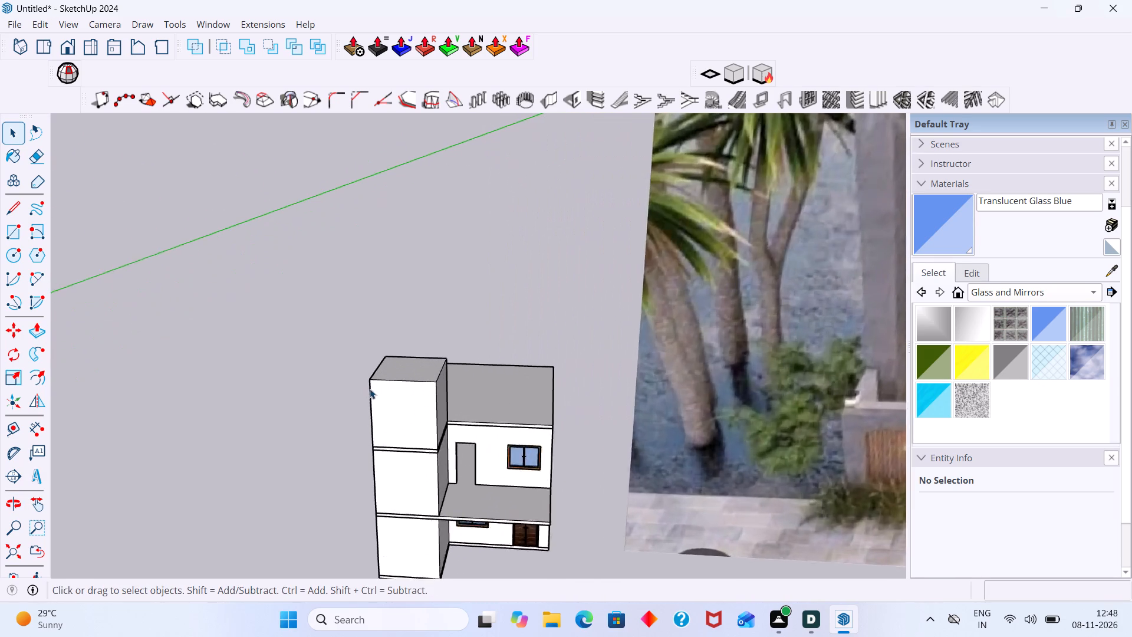
{"action": "scroll", "coordinate": [370, 389], "scroll_direction": "up", "scroll_amount": 2}
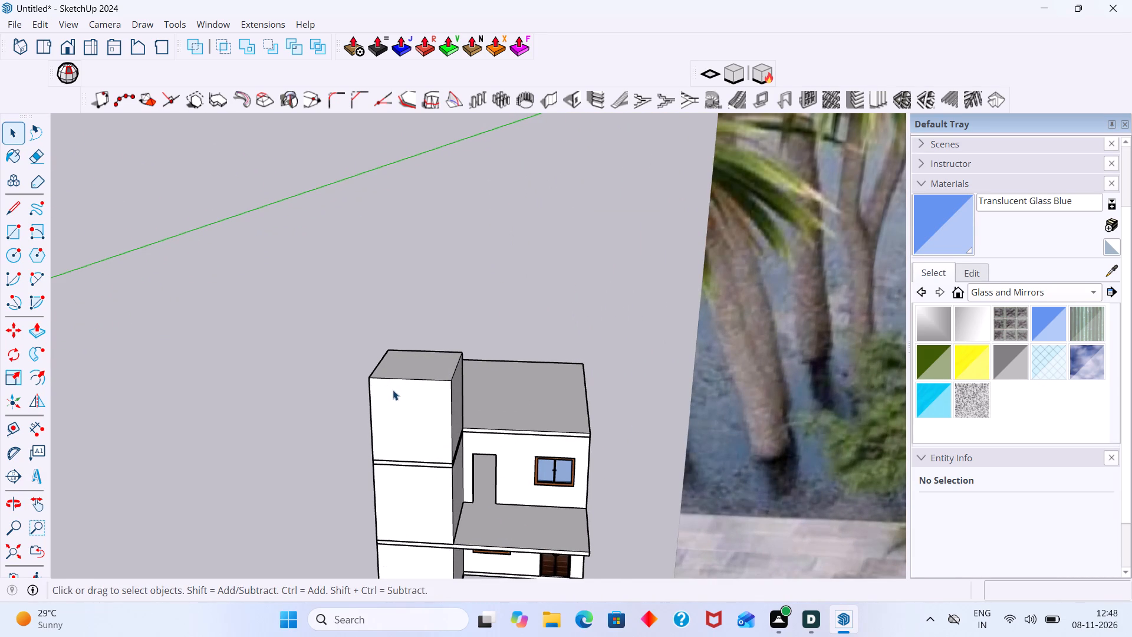
{"action": "scroll", "coordinate": [399, 396], "scroll_direction": "down", "scroll_amount": 14}
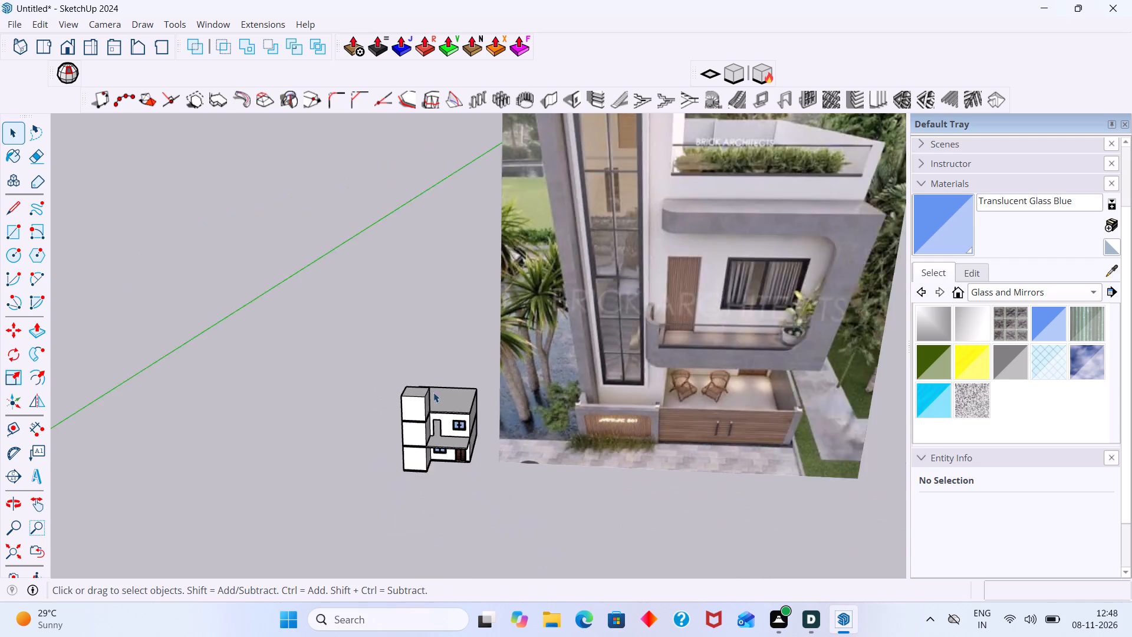
{"action": "scroll", "coordinate": [433, 392], "scroll_direction": "down", "scroll_amount": 4}
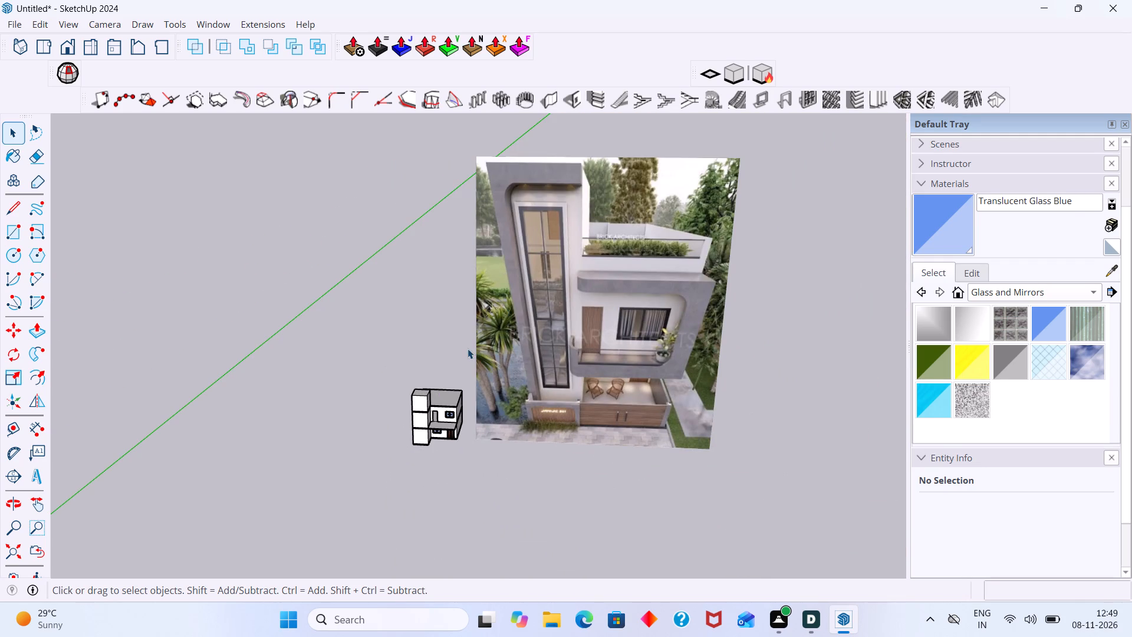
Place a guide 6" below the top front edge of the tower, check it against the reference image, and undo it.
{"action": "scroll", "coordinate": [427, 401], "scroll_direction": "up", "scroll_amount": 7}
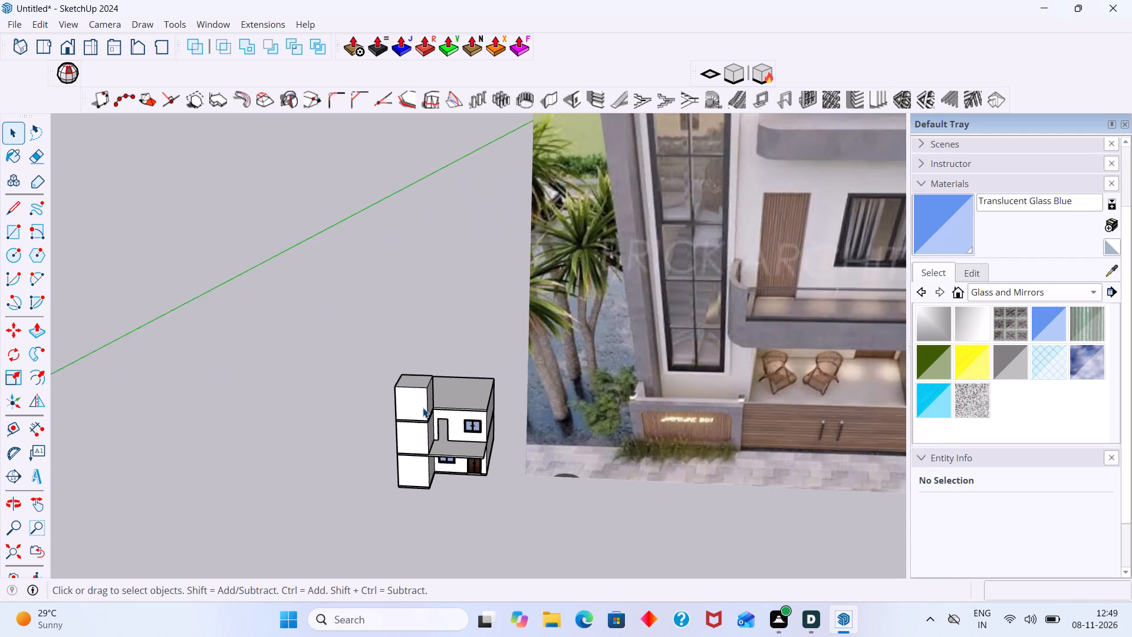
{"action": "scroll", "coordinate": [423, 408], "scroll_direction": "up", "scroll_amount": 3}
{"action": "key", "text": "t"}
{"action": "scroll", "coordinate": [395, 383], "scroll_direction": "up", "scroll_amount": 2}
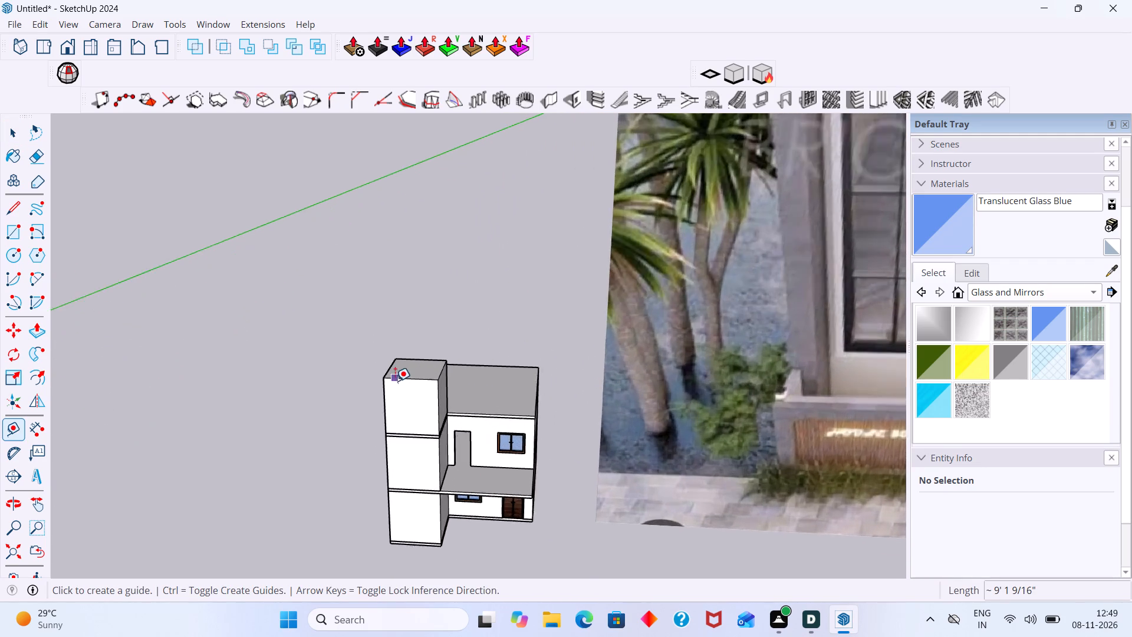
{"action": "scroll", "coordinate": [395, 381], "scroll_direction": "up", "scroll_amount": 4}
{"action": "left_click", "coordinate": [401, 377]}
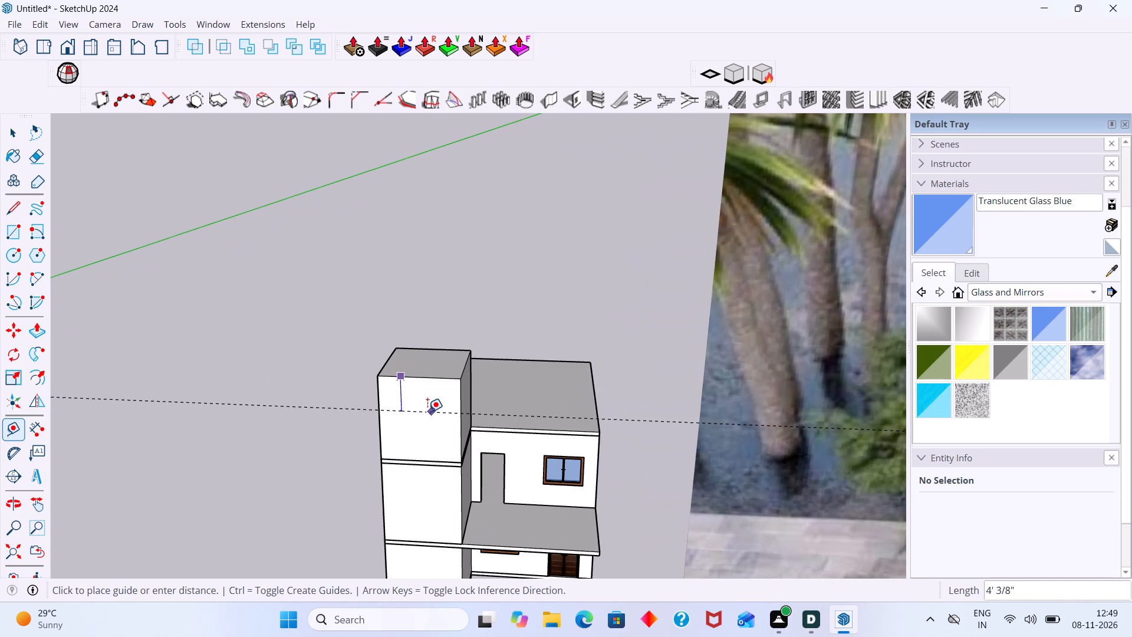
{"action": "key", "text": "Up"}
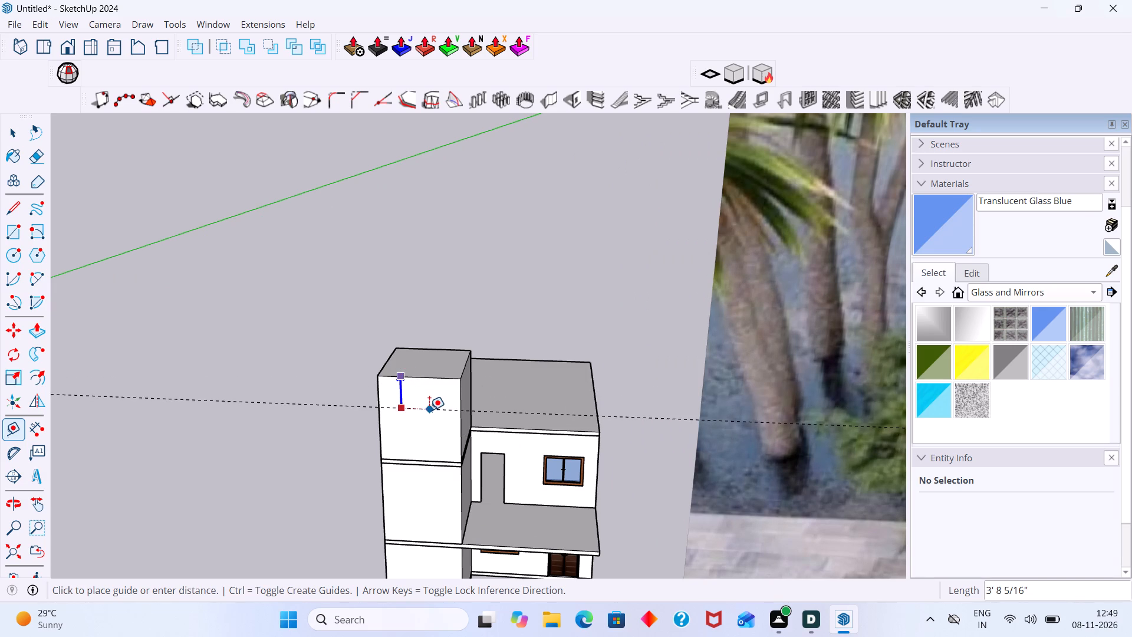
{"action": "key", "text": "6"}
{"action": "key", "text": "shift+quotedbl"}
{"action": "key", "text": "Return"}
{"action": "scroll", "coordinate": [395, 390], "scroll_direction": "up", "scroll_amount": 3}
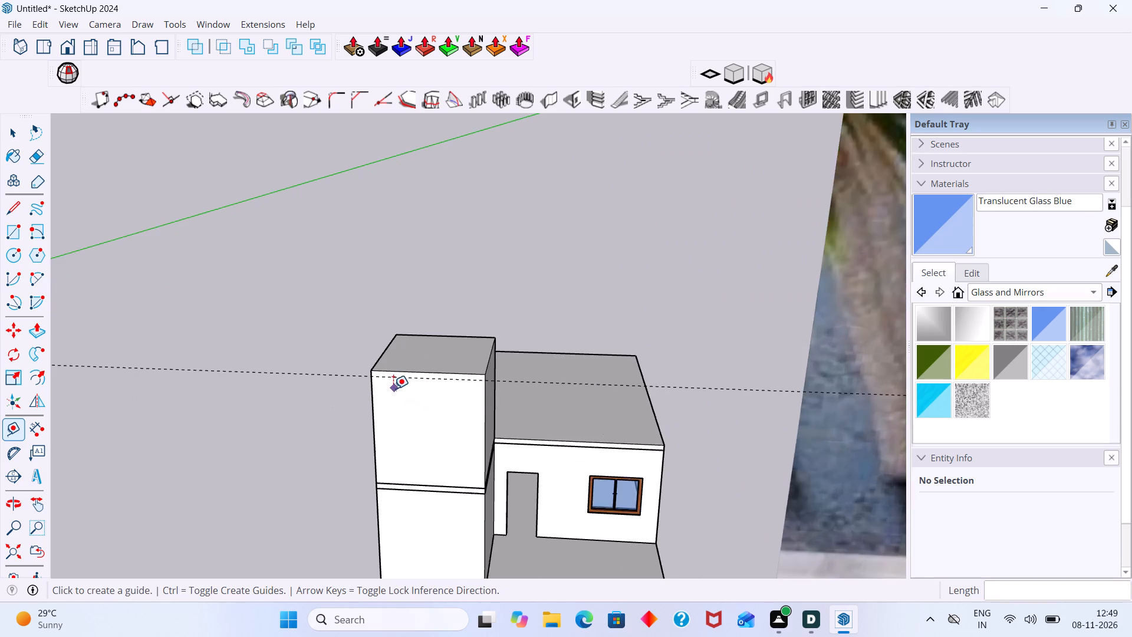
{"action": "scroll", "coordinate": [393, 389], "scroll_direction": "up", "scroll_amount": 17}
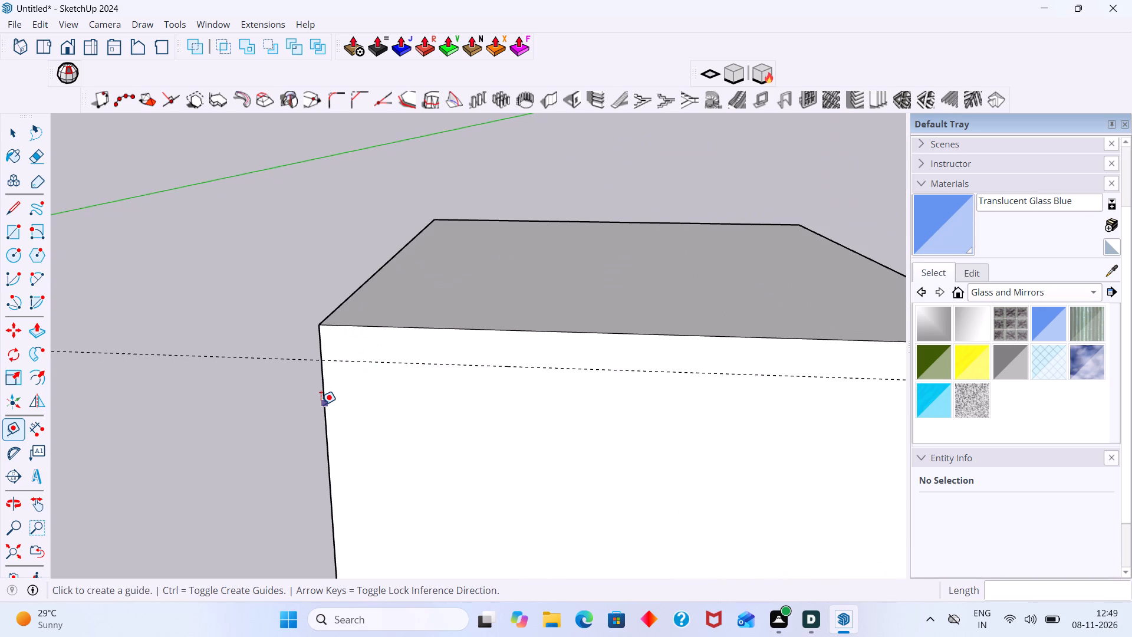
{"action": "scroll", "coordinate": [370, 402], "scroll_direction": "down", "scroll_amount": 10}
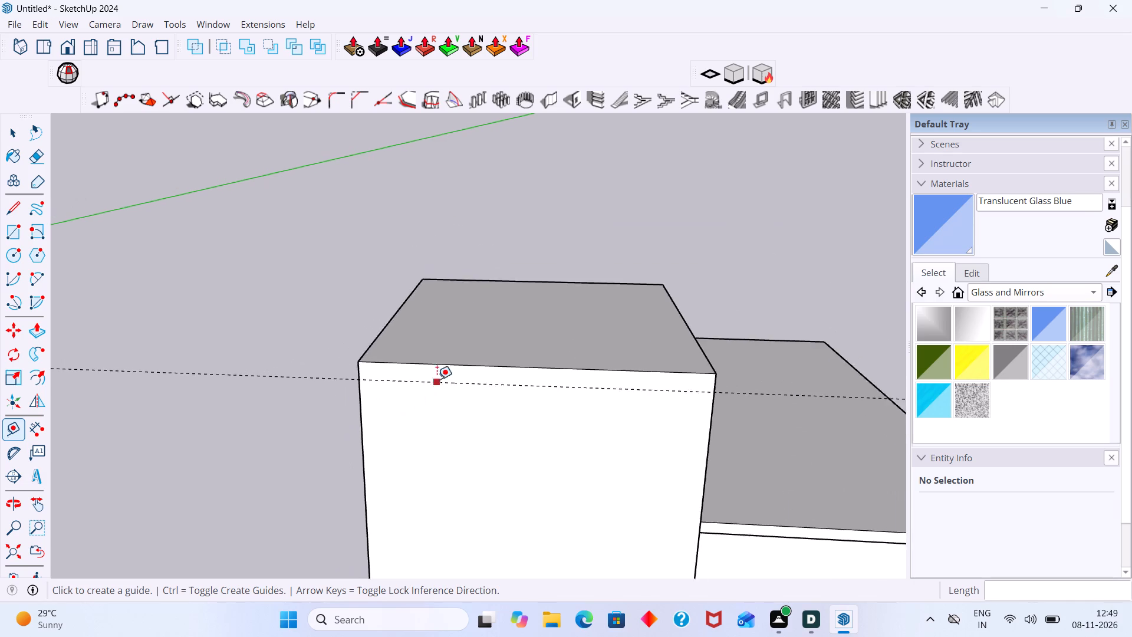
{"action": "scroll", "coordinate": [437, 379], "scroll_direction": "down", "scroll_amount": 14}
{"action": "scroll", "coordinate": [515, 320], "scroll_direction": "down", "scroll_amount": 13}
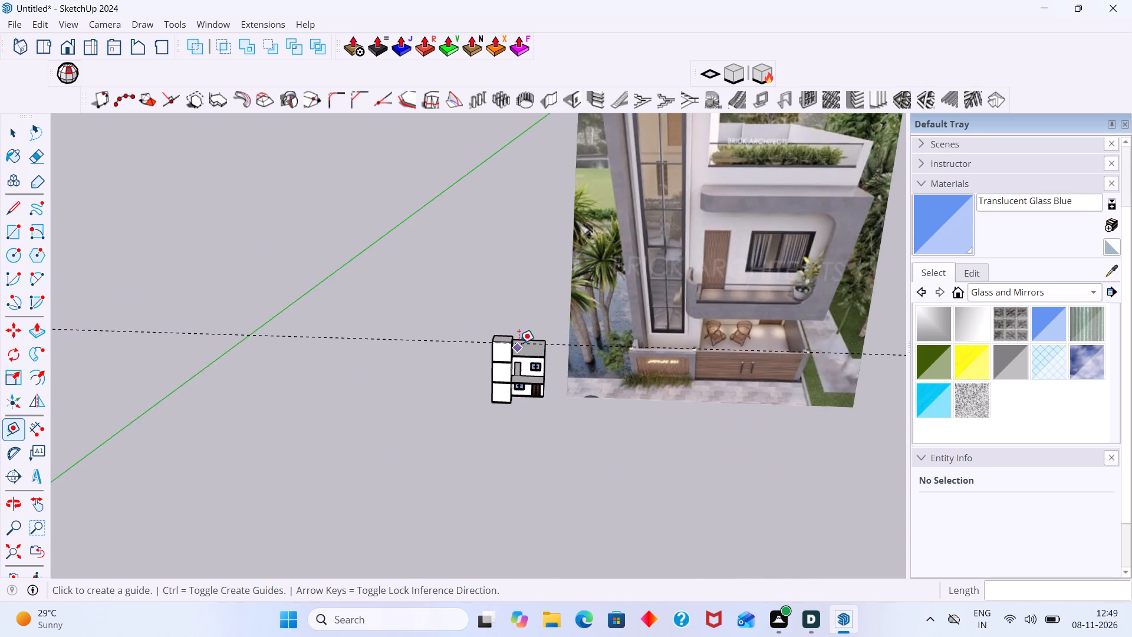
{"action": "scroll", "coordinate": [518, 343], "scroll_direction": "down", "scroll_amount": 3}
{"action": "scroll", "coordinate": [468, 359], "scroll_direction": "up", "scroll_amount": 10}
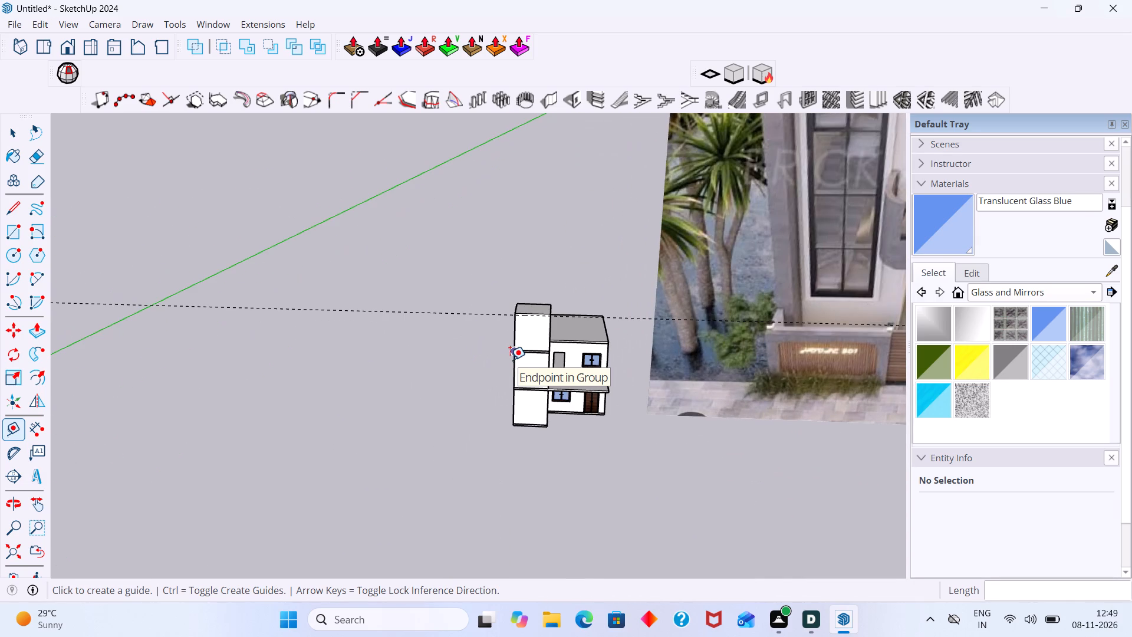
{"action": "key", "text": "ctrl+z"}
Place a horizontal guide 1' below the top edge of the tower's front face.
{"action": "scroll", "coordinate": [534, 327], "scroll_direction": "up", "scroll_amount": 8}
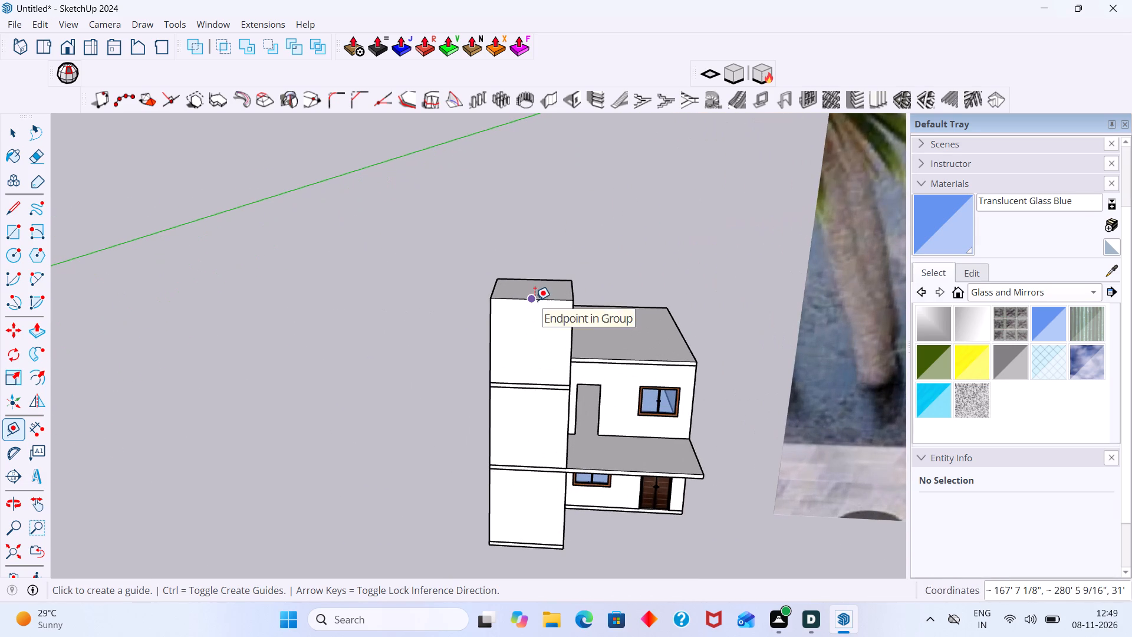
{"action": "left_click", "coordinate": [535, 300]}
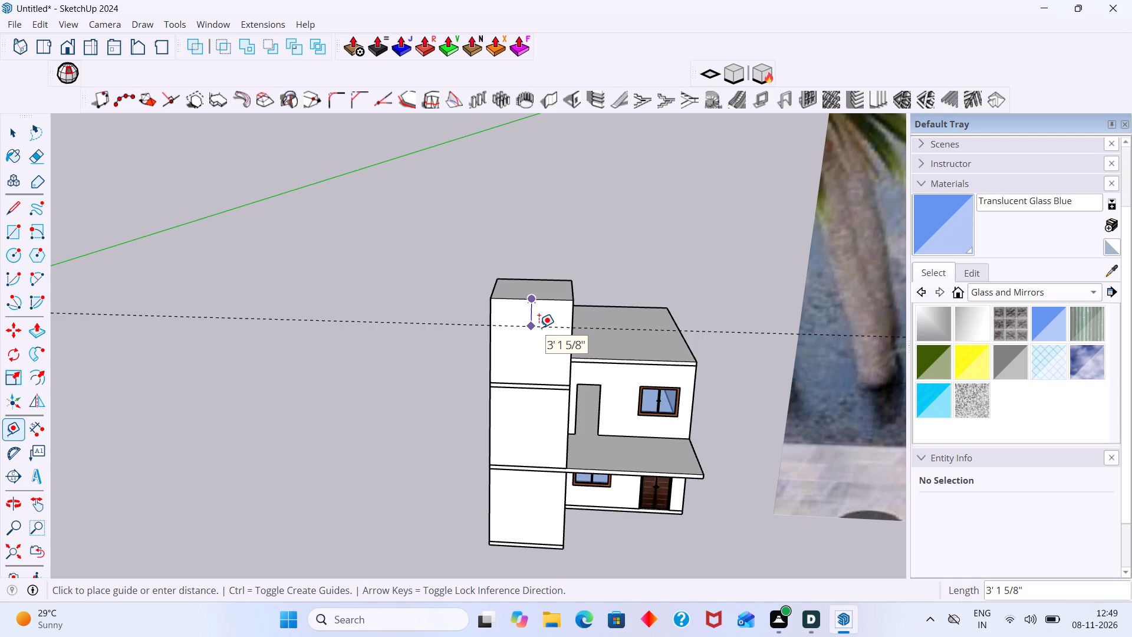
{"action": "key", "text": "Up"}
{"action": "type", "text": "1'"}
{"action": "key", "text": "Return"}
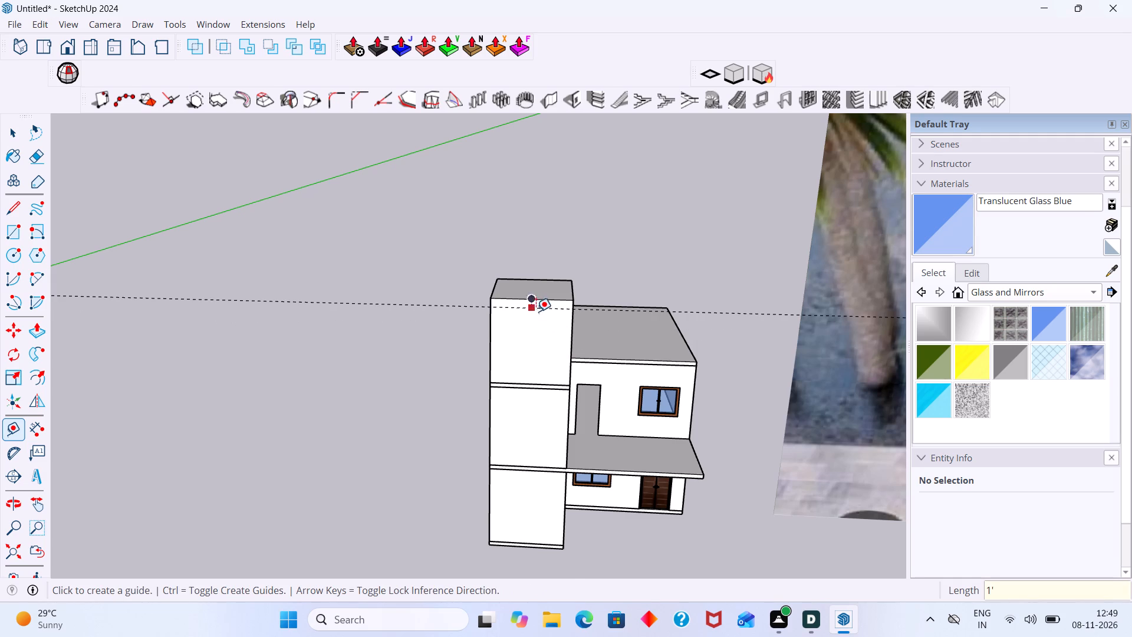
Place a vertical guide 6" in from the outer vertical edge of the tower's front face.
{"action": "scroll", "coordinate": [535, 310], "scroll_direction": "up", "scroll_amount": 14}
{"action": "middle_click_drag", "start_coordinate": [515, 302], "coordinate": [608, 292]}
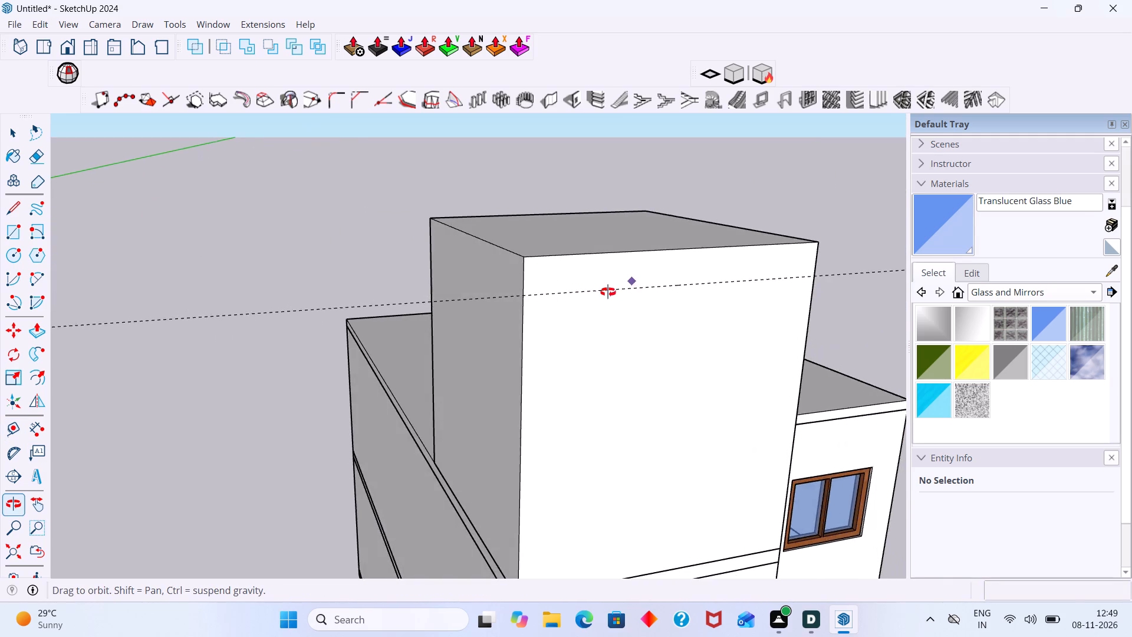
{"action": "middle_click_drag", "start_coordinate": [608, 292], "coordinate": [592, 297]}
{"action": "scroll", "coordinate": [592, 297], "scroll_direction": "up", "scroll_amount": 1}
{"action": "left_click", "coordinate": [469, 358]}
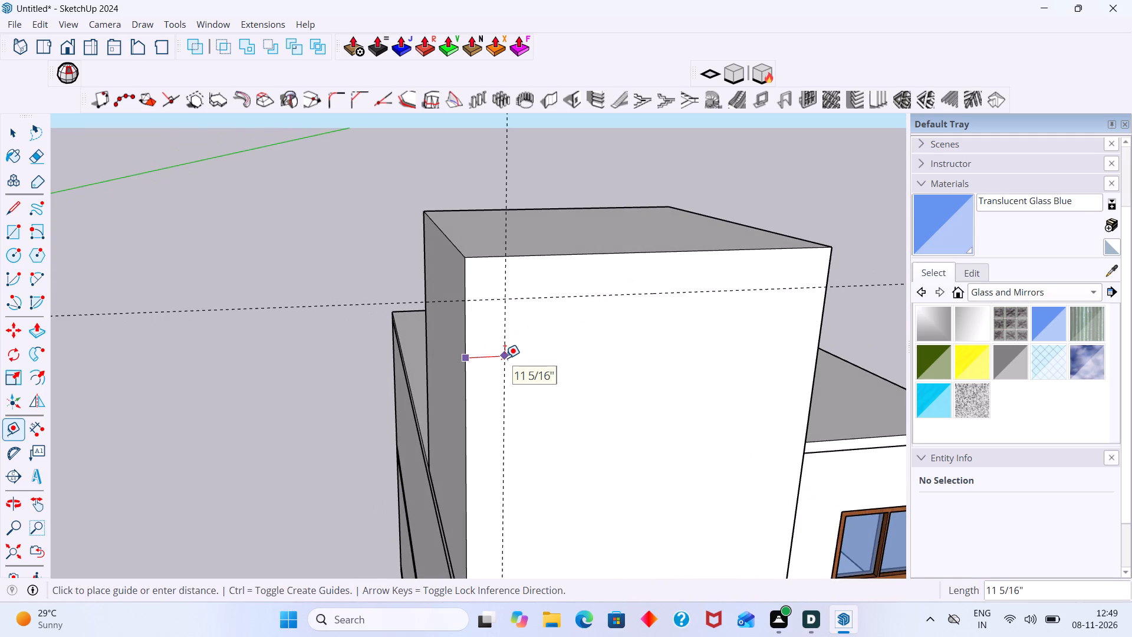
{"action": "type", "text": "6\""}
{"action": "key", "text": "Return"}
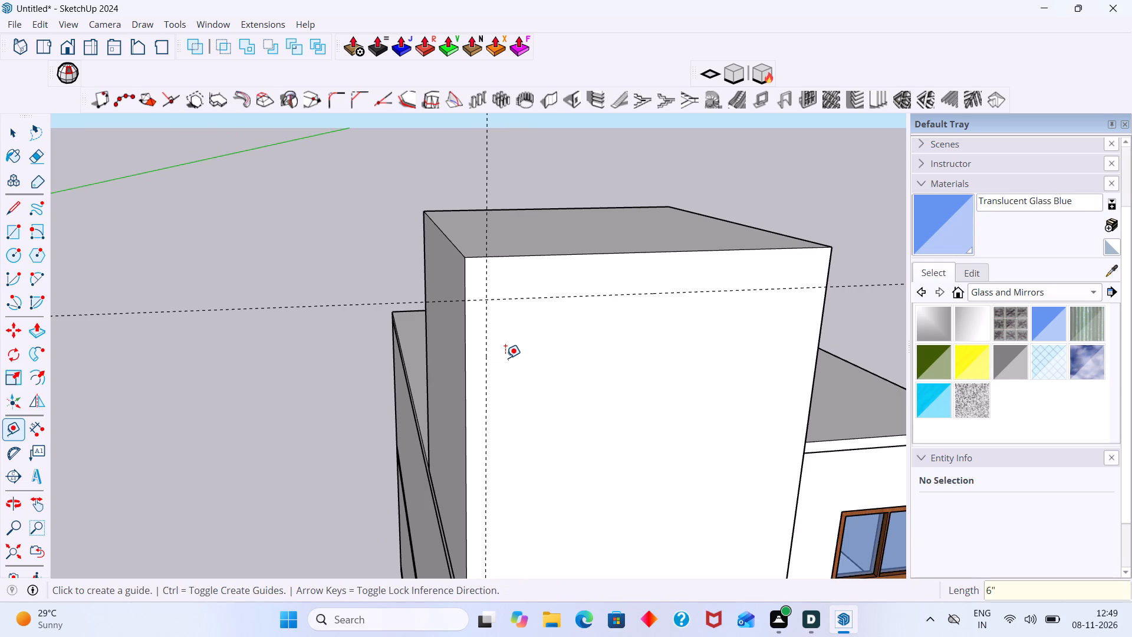
Compare the guides on the tower's front face with the frame and tall window of the reference image's tower.
{"action": "key", "text": "space"}
{"action": "scroll", "coordinate": [509, 372], "scroll_direction": "down", "scroll_amount": 13}
{"action": "middle_click_drag", "start_coordinate": [516, 371], "coordinate": [344, 393], "text": "shift"}
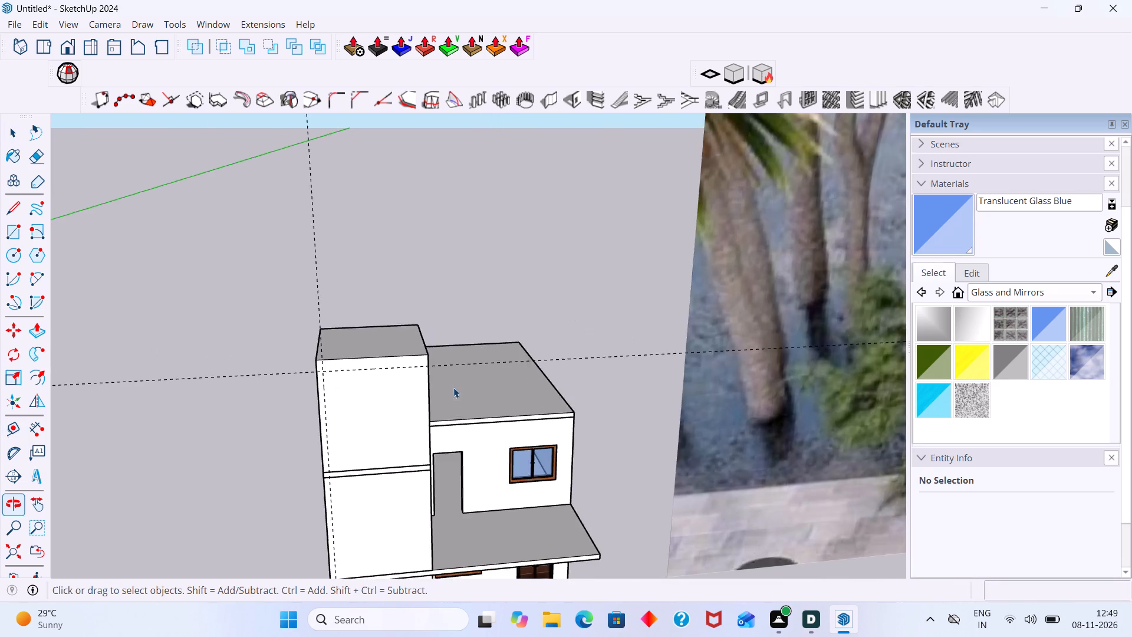
{"action": "scroll", "coordinate": [453, 382], "scroll_direction": "down", "scroll_amount": 18}
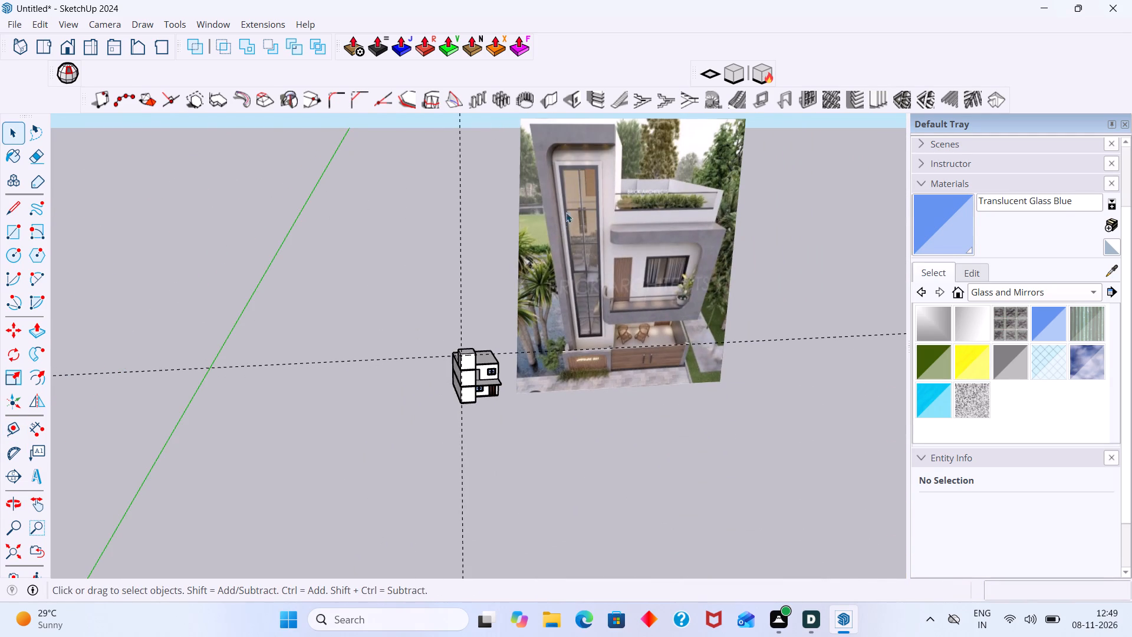
{"action": "scroll", "coordinate": [551, 180], "scroll_direction": "up", "scroll_amount": 3}
{"action": "scroll", "coordinate": [549, 179], "scroll_direction": "down", "scroll_amount": 3}
{"action": "scroll", "coordinate": [470, 367], "scroll_direction": "up", "scroll_amount": 20}
{"action": "scroll", "coordinate": [470, 367], "scroll_direction": "up", "scroll_amount": 9}
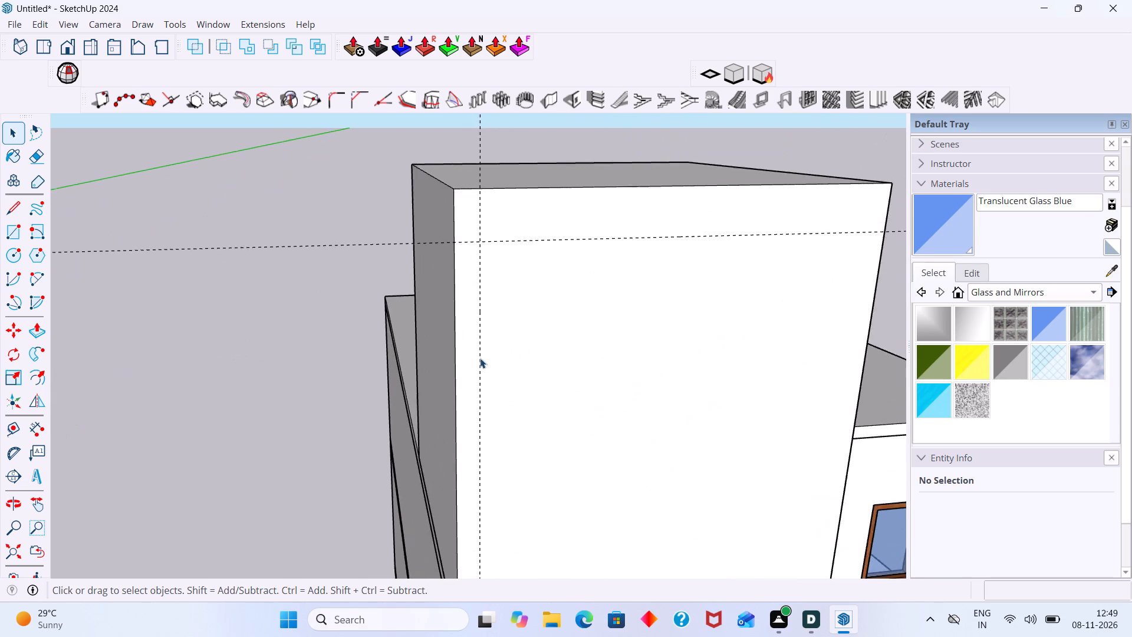
{"action": "scroll", "coordinate": [480, 358], "scroll_direction": "up", "scroll_amount": 4}
{"action": "scroll", "coordinate": [503, 354], "scroll_direction": "down", "scroll_amount": 20}
{"action": "scroll", "coordinate": [503, 354], "scroll_direction": "down", "scroll_amount": 2}
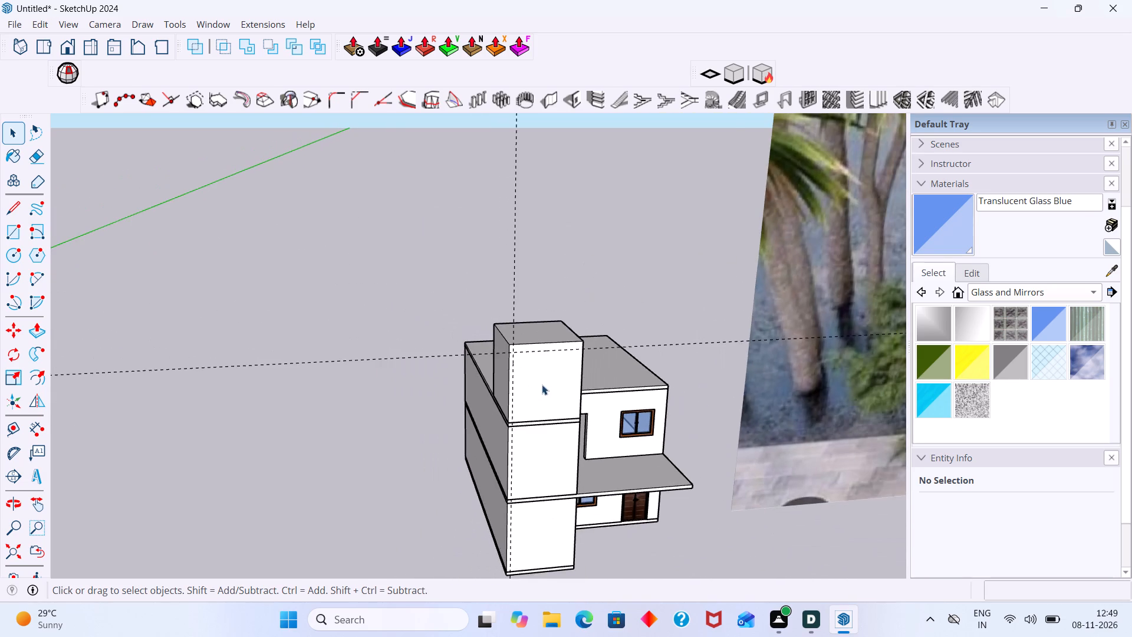
{"action": "middle_click_drag", "start_coordinate": [542, 385], "coordinate": [428, 399]}
{"action": "scroll", "coordinate": [433, 386], "scroll_direction": "down", "scroll_amount": 13}
{"action": "scroll", "coordinate": [594, 260], "scroll_direction": "down", "scroll_amount": 5}
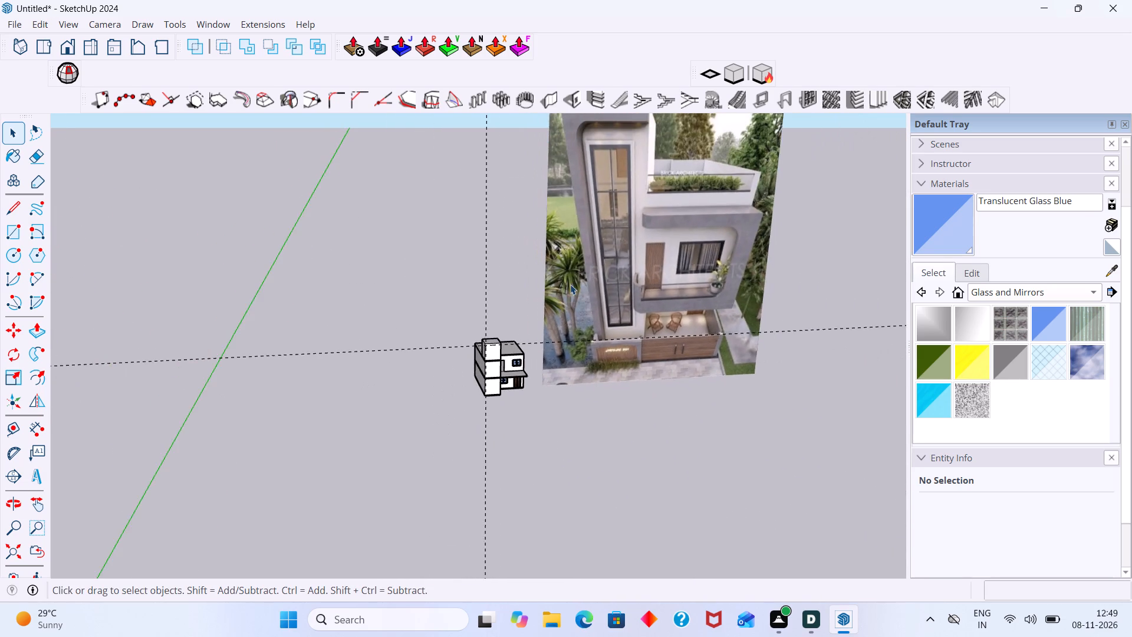
{"action": "scroll", "coordinate": [570, 284], "scroll_direction": "down", "scroll_amount": 1}
{"action": "scroll", "coordinate": [505, 340], "scroll_direction": "up", "scroll_amount": 4}
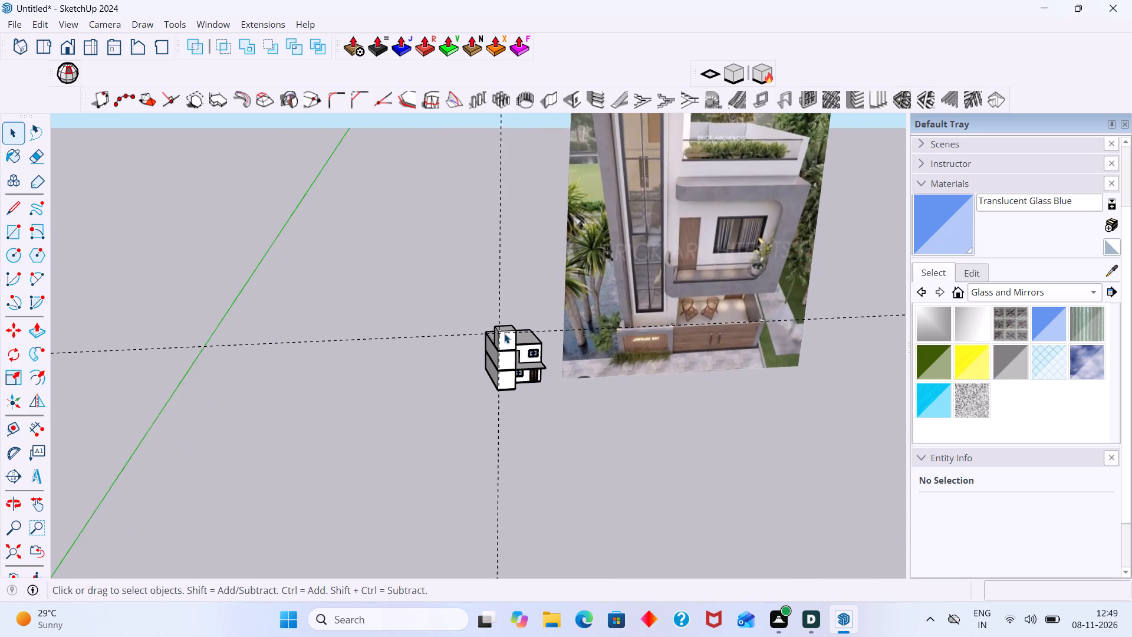
{"action": "scroll", "coordinate": [504, 333], "scroll_direction": "up", "scroll_amount": 7}
{"action": "scroll", "coordinate": [518, 337], "scroll_direction": "down", "scroll_amount": 11}
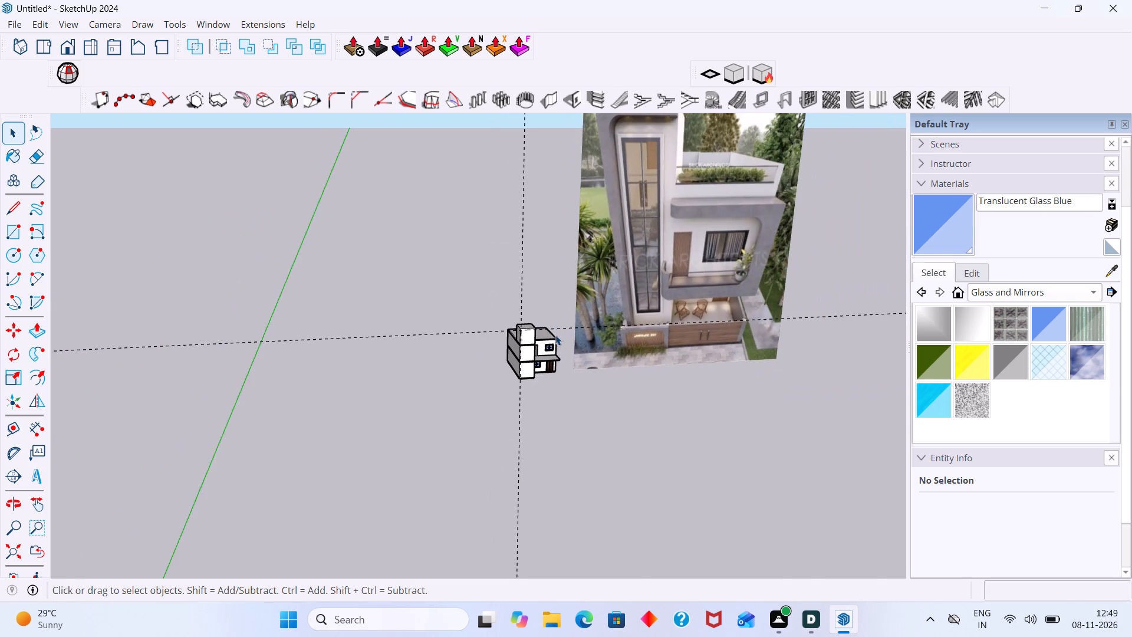
{"action": "scroll", "coordinate": [555, 329], "scroll_direction": "down", "scroll_amount": 3}
{"action": "middle_click_drag", "start_coordinate": [604, 212], "coordinate": [605, 232]}
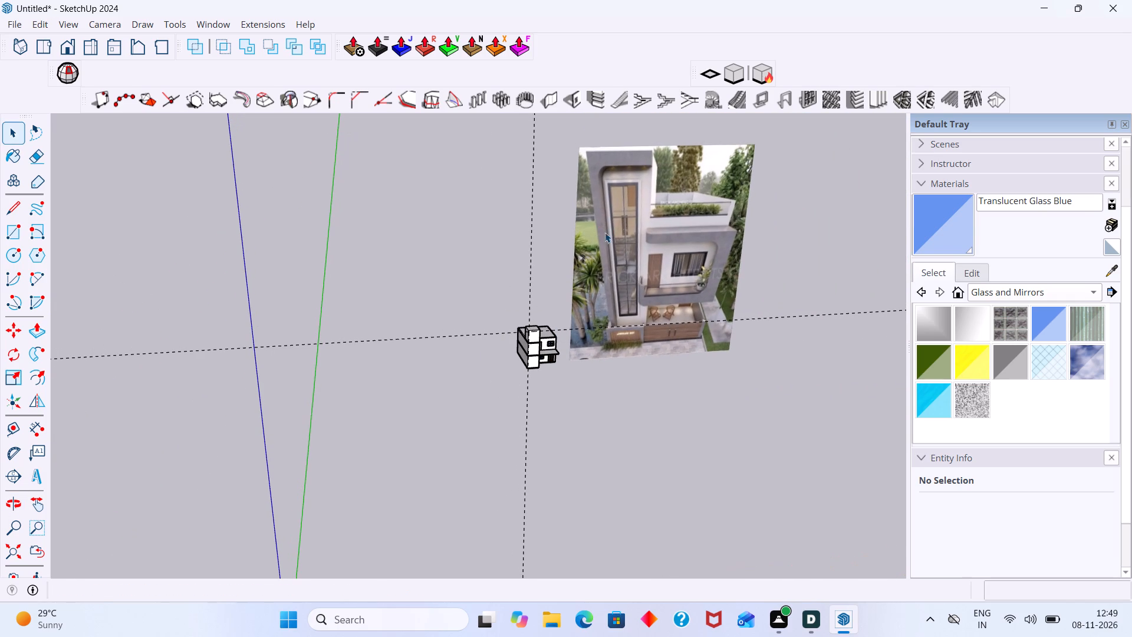
{"action": "scroll", "coordinate": [631, 153], "scroll_direction": "up", "scroll_amount": 10}
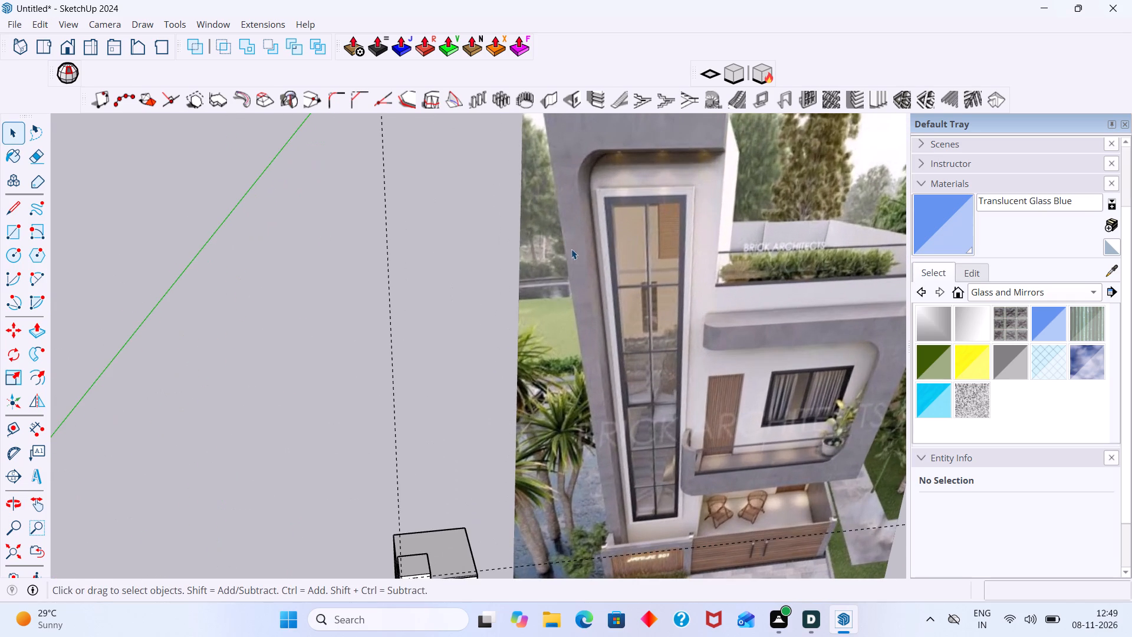
{"action": "middle_click_drag", "start_coordinate": [514, 414], "coordinate": [468, 304]}
{"action": "scroll", "coordinate": [367, 550], "scroll_direction": "up", "scroll_amount": 6}
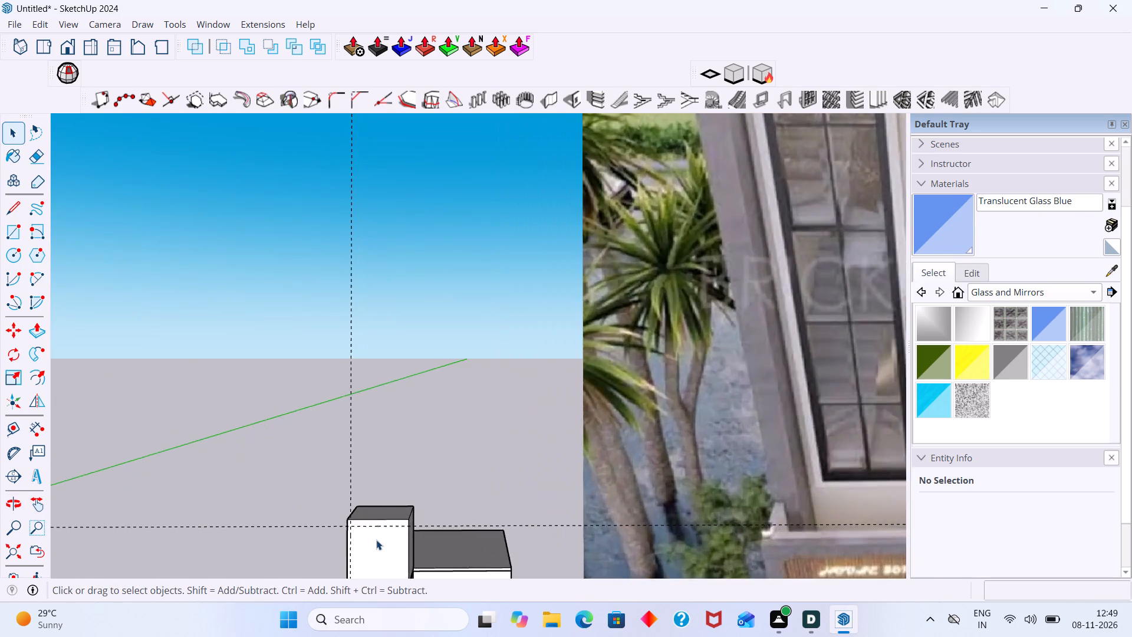
{"action": "scroll", "coordinate": [376, 540], "scroll_direction": "up", "scroll_amount": 14}
{"action": "scroll", "coordinate": [364, 514], "scroll_direction": "down", "scroll_amount": 18}
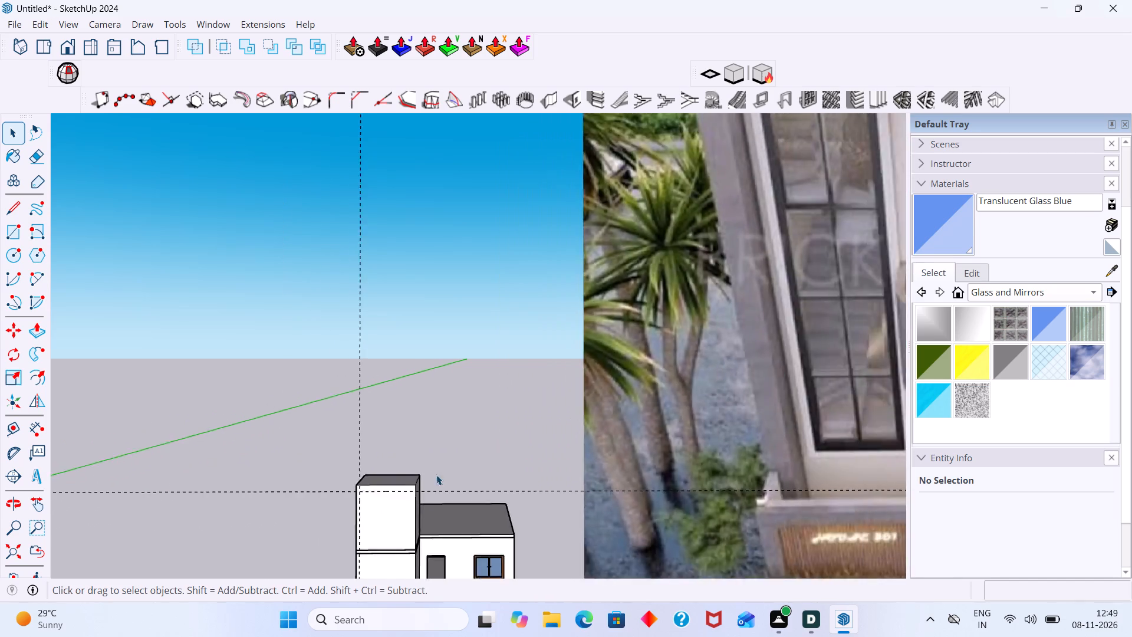
{"action": "scroll", "coordinate": [436, 475], "scroll_direction": "down", "scroll_amount": 10}
{"action": "scroll", "coordinate": [415, 483], "scroll_direction": "up", "scroll_amount": 6}
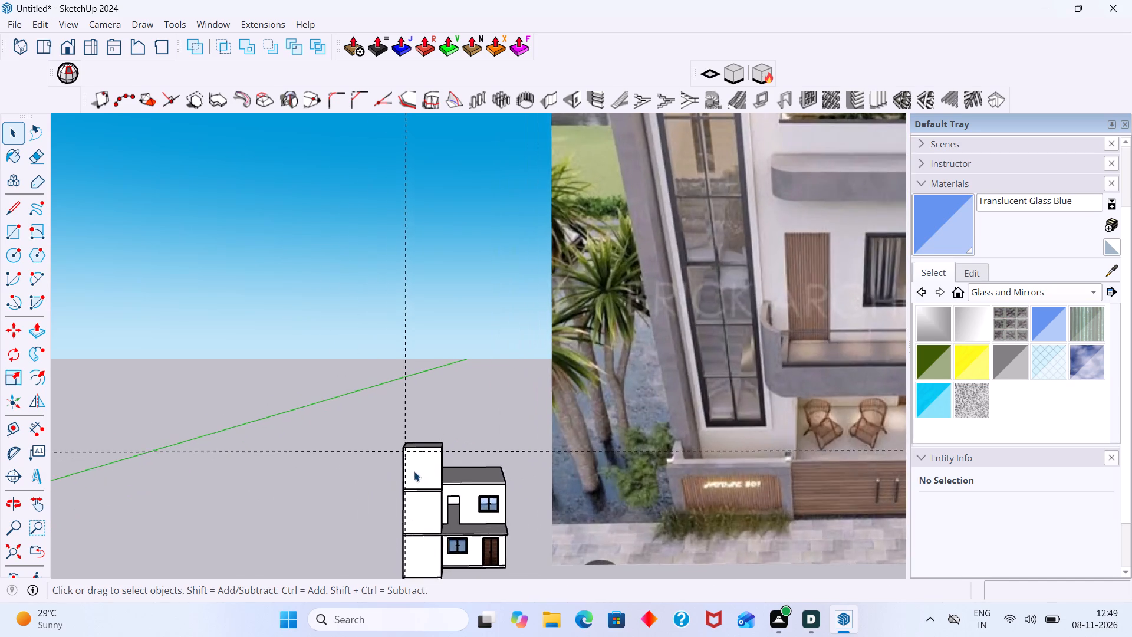
{"action": "scroll", "coordinate": [417, 473], "scroll_direction": "down", "scroll_amount": 6}
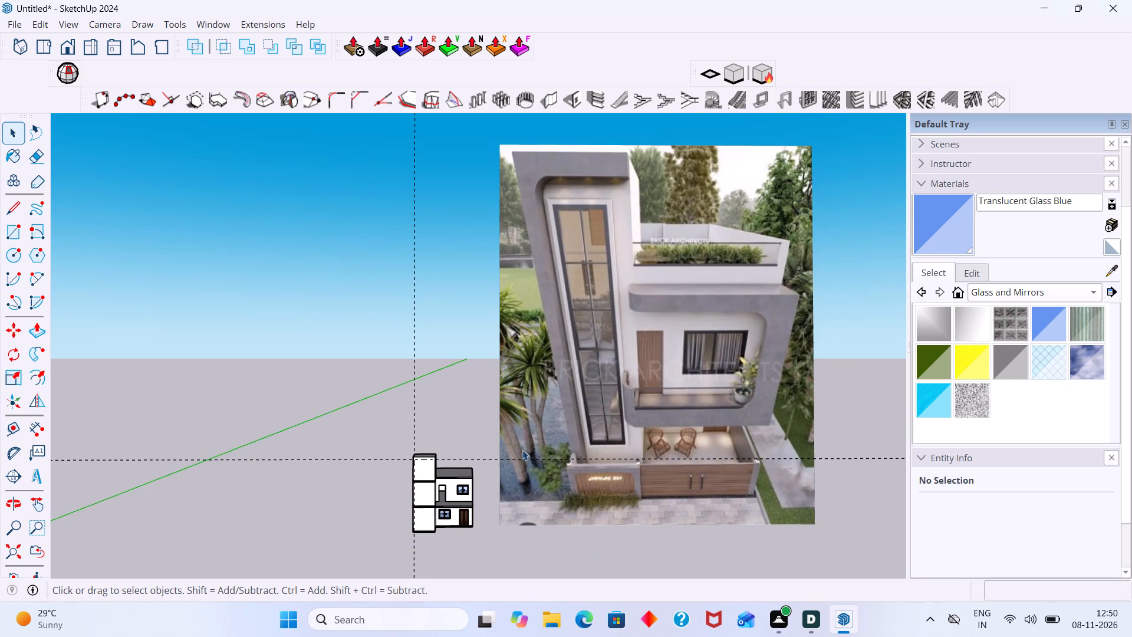
{"action": "scroll", "coordinate": [427, 477], "scroll_direction": "up", "scroll_amount": 6}
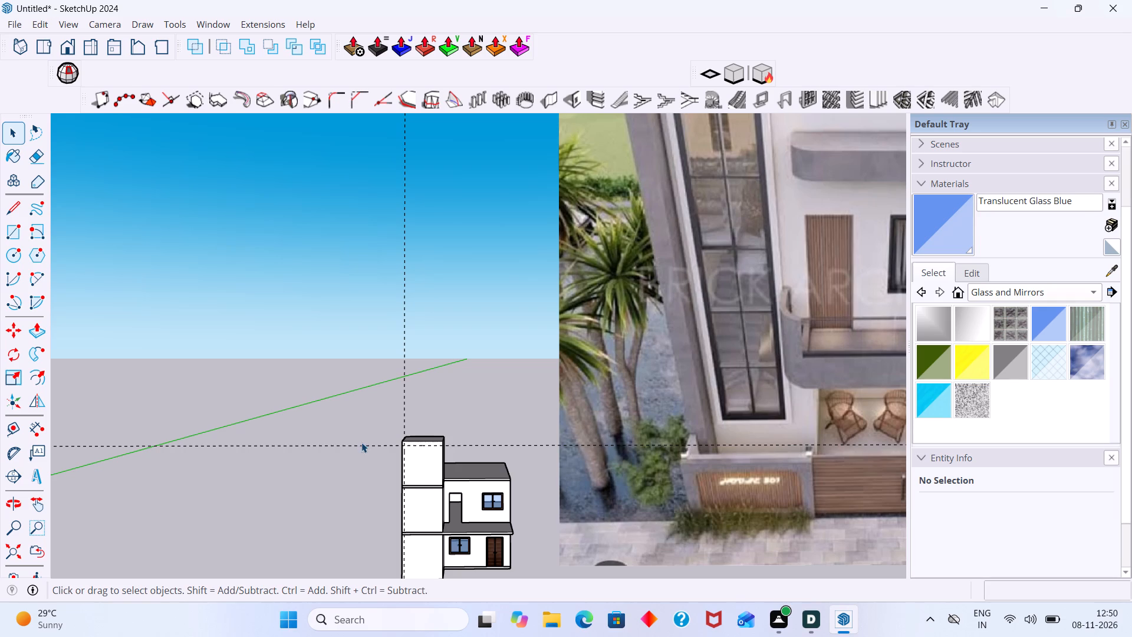
{"action": "scroll", "coordinate": [373, 448], "scroll_direction": "up", "scroll_amount": 13}
{"action": "scroll", "coordinate": [416, 436], "scroll_direction": "down", "scroll_amount": 3}
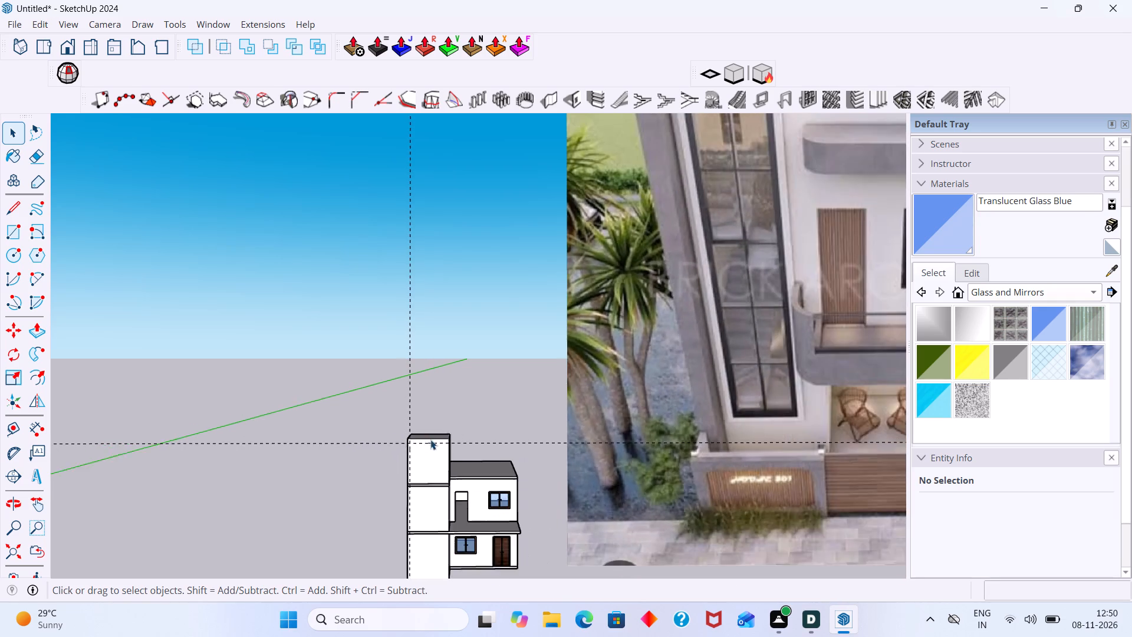
{"action": "scroll", "coordinate": [430, 439], "scroll_direction": "down", "scroll_amount": 3}
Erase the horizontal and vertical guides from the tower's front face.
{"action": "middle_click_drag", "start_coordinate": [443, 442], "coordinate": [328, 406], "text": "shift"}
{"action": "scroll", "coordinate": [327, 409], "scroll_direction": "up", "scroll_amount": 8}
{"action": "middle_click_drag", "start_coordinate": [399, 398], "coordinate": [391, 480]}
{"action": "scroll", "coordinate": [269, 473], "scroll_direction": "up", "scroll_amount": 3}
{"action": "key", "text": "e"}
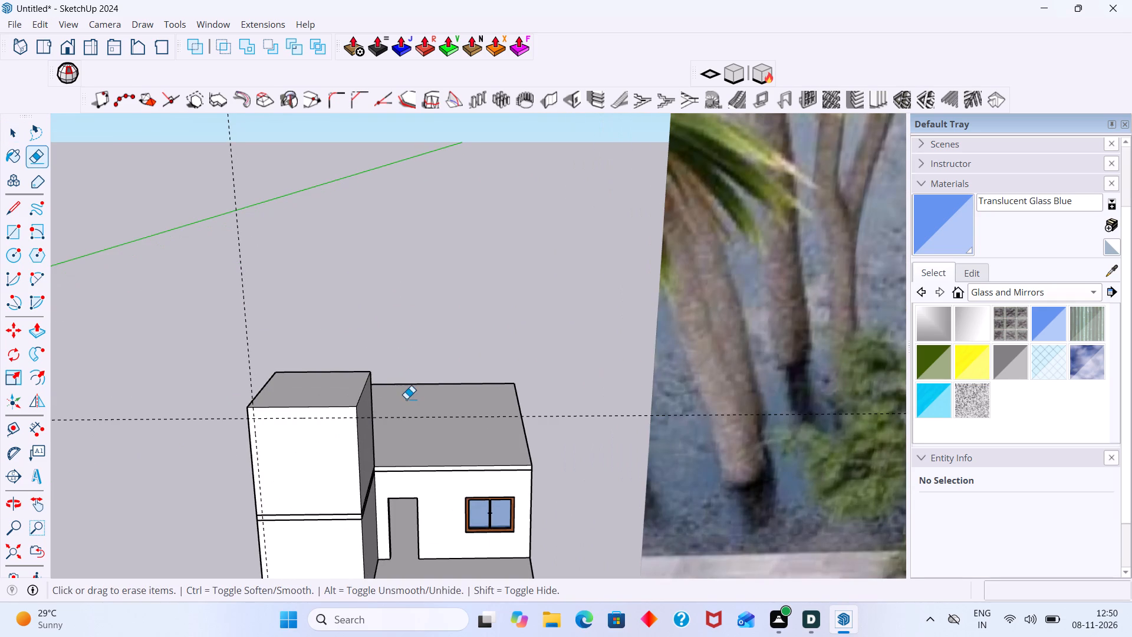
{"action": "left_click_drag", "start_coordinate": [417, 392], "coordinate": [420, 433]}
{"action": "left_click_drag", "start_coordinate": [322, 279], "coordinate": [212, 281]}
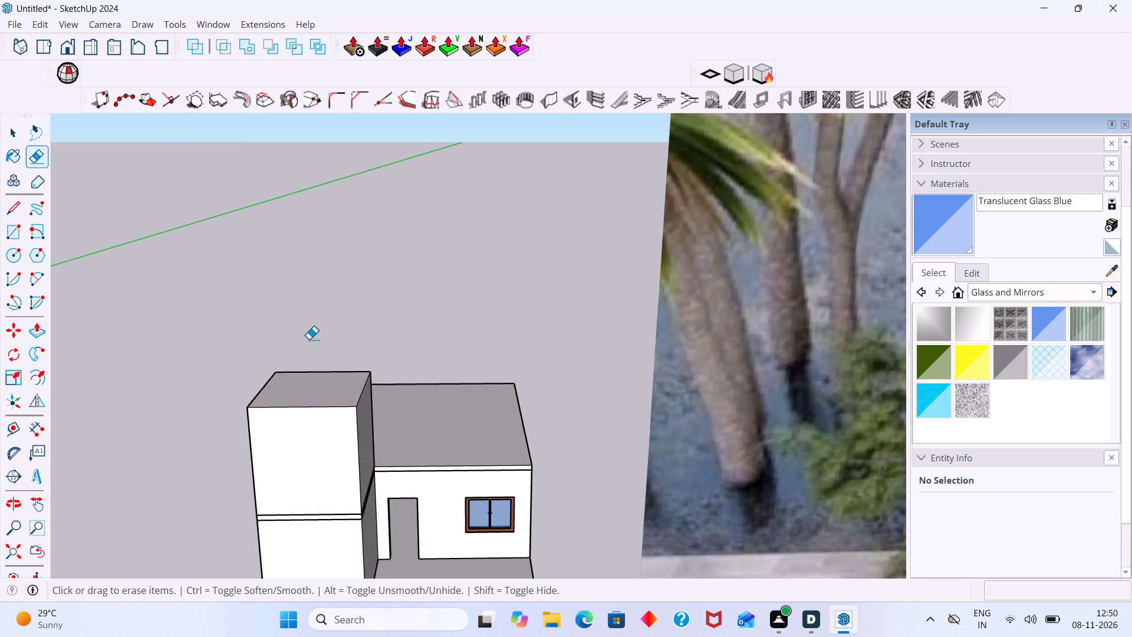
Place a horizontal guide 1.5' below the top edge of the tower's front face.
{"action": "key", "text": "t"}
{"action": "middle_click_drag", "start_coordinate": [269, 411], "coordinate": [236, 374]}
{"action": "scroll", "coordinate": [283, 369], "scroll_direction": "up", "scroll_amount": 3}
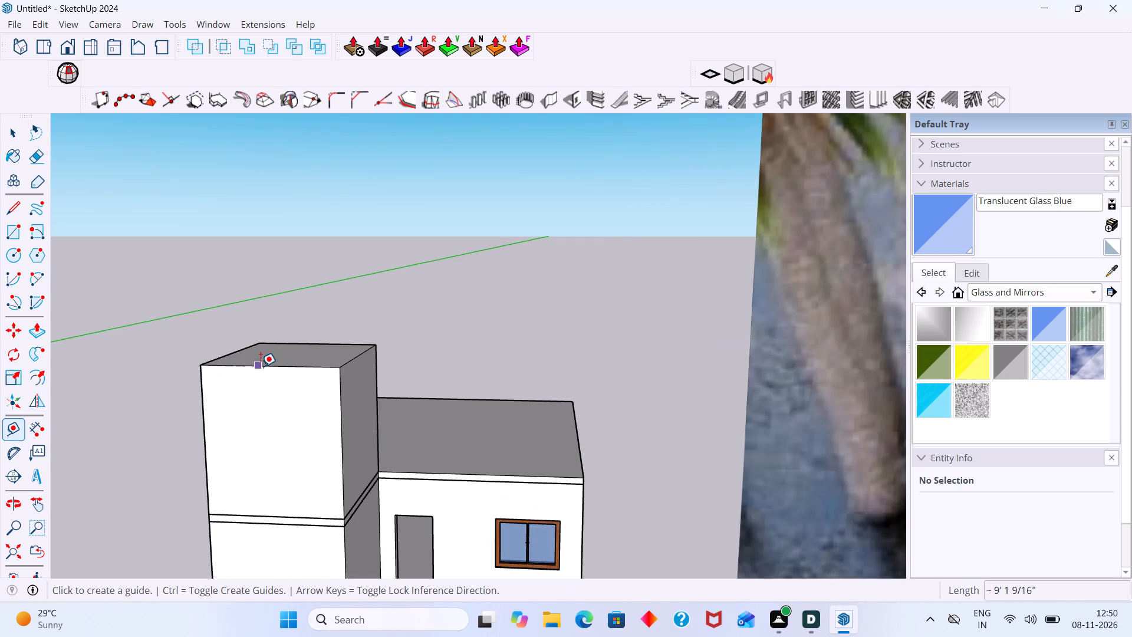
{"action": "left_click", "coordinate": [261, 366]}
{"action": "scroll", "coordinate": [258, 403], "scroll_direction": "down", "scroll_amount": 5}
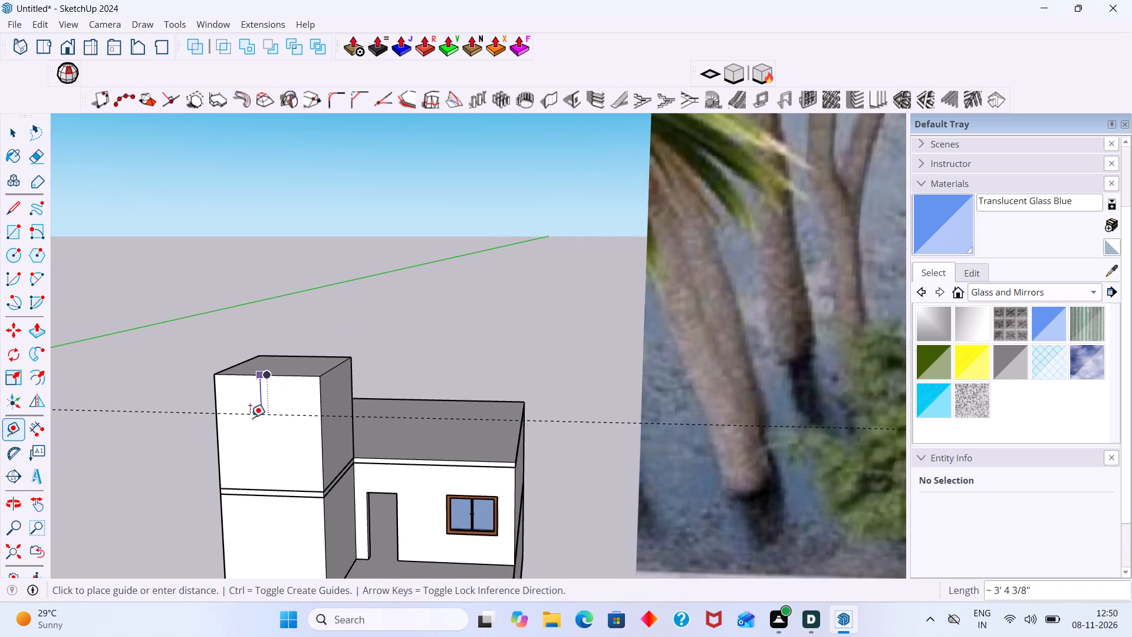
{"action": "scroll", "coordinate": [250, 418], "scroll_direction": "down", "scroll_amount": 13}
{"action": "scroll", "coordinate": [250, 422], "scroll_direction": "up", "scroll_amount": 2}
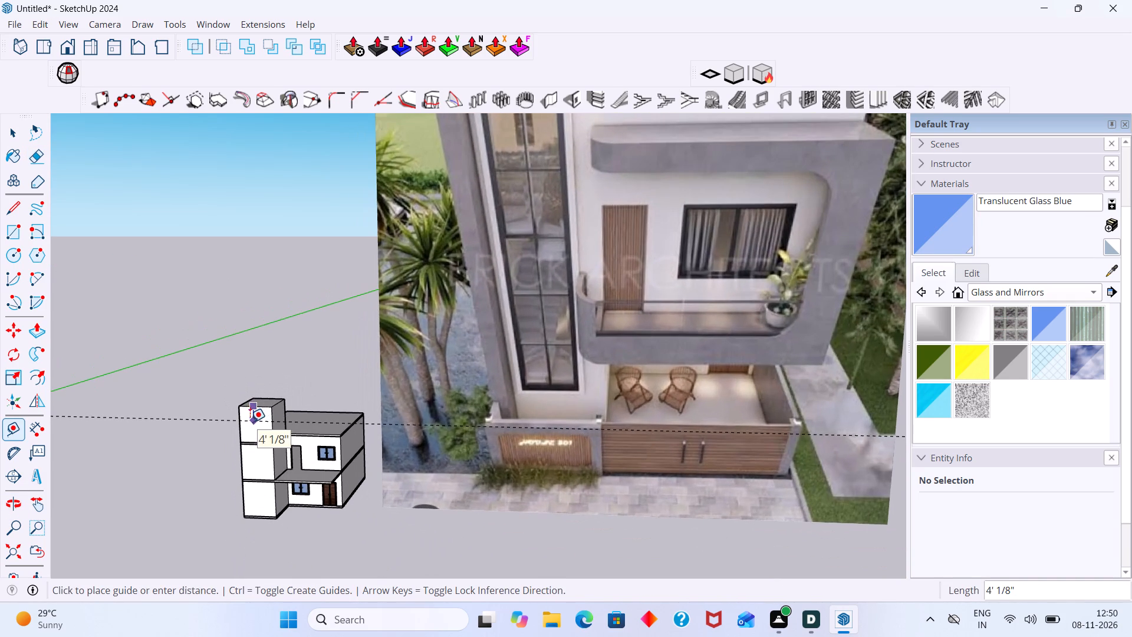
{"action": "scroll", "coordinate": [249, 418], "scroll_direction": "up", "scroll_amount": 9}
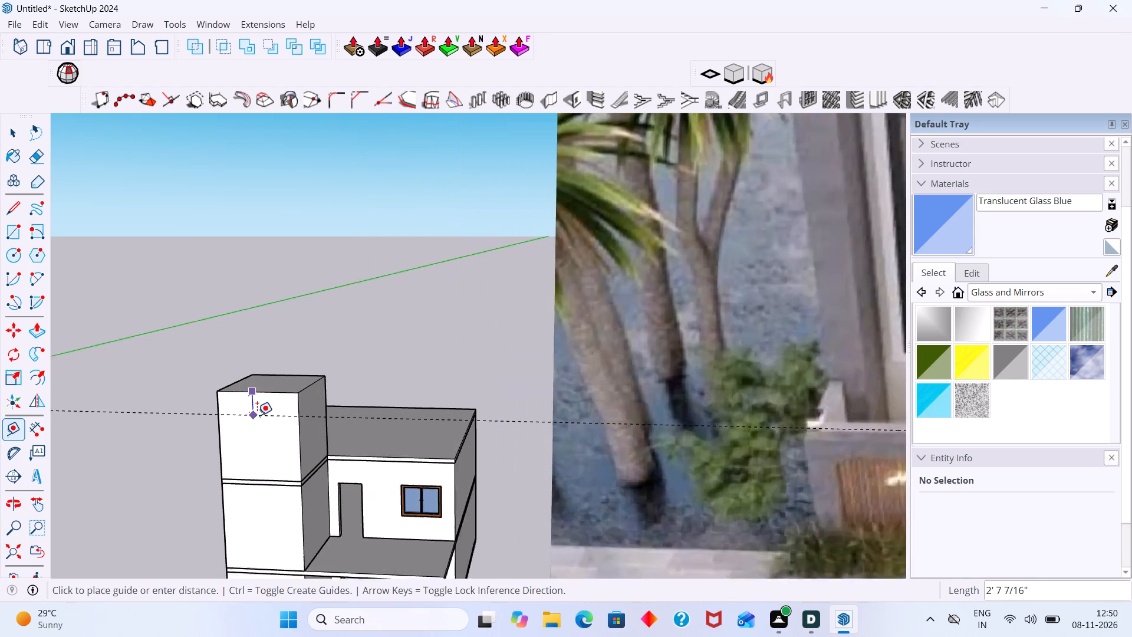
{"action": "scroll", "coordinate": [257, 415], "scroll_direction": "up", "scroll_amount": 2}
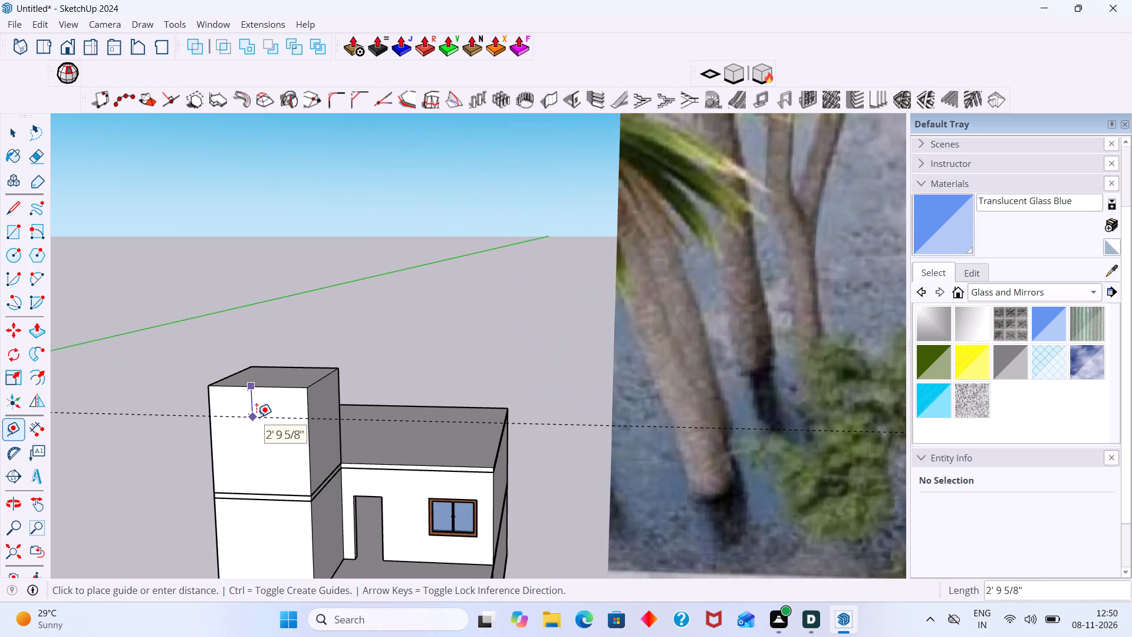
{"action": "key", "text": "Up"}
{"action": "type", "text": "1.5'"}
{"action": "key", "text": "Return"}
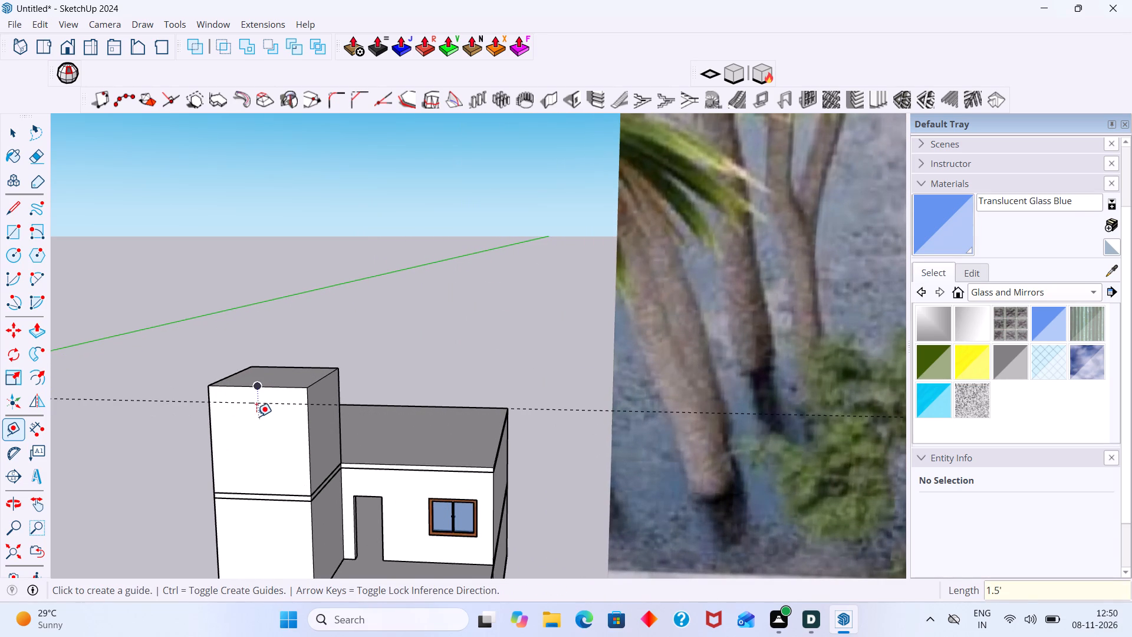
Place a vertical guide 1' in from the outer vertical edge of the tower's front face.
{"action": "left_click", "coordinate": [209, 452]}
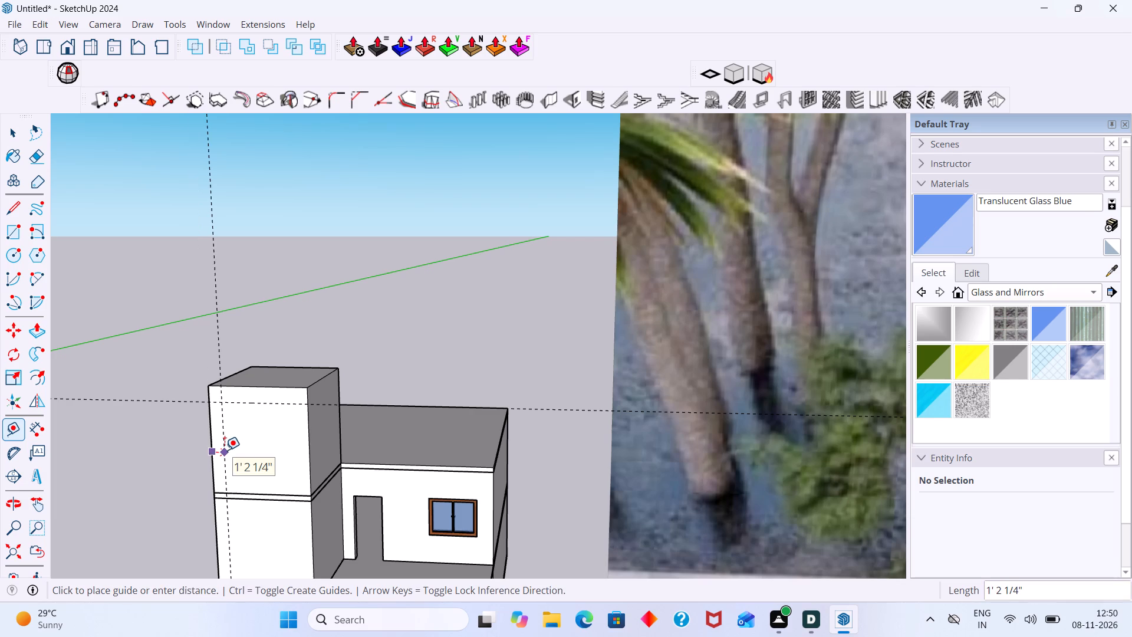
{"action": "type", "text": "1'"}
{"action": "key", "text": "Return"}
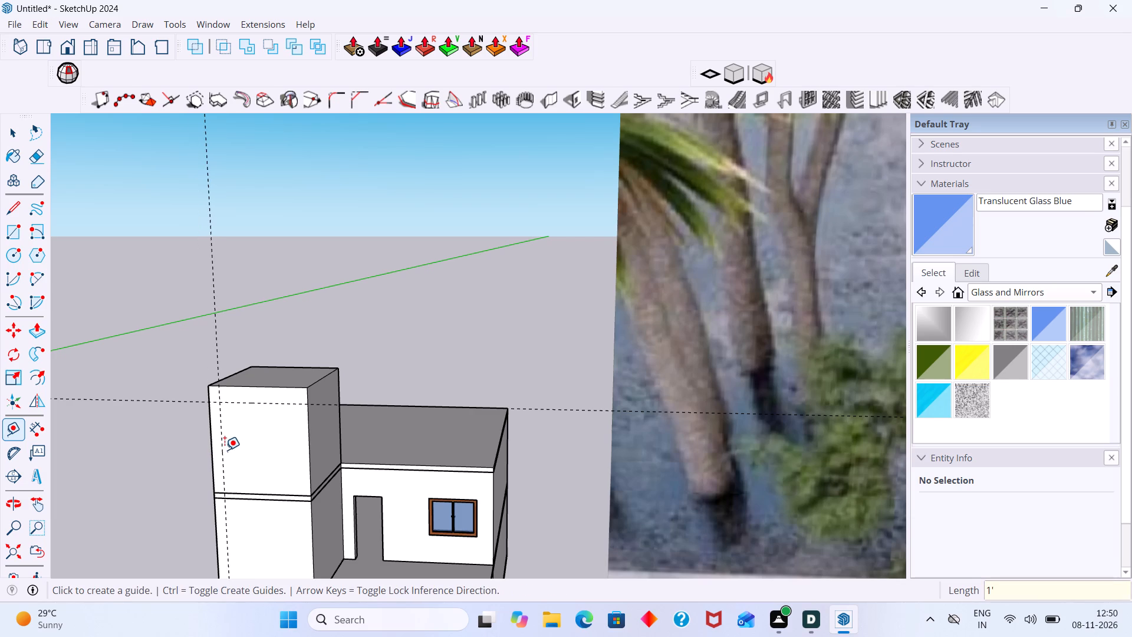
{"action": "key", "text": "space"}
Compare the guides on the tower's front face with the frame proportions of the reference image's tower.
{"action": "middle_click_drag", "start_coordinate": [248, 440], "coordinate": [356, 452]}
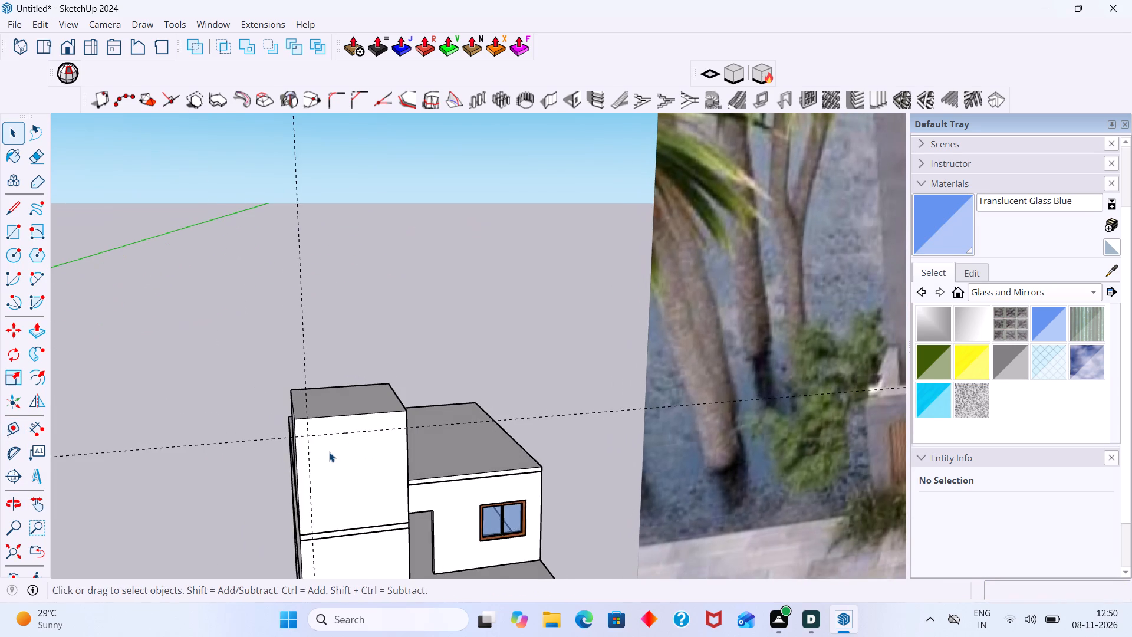
{"action": "scroll", "coordinate": [329, 452], "scroll_direction": "up", "scroll_amount": 4}
{"action": "middle_click_drag", "start_coordinate": [322, 461], "coordinate": [242, 448]}
{"action": "scroll", "coordinate": [269, 432], "scroll_direction": "down", "scroll_amount": 10}
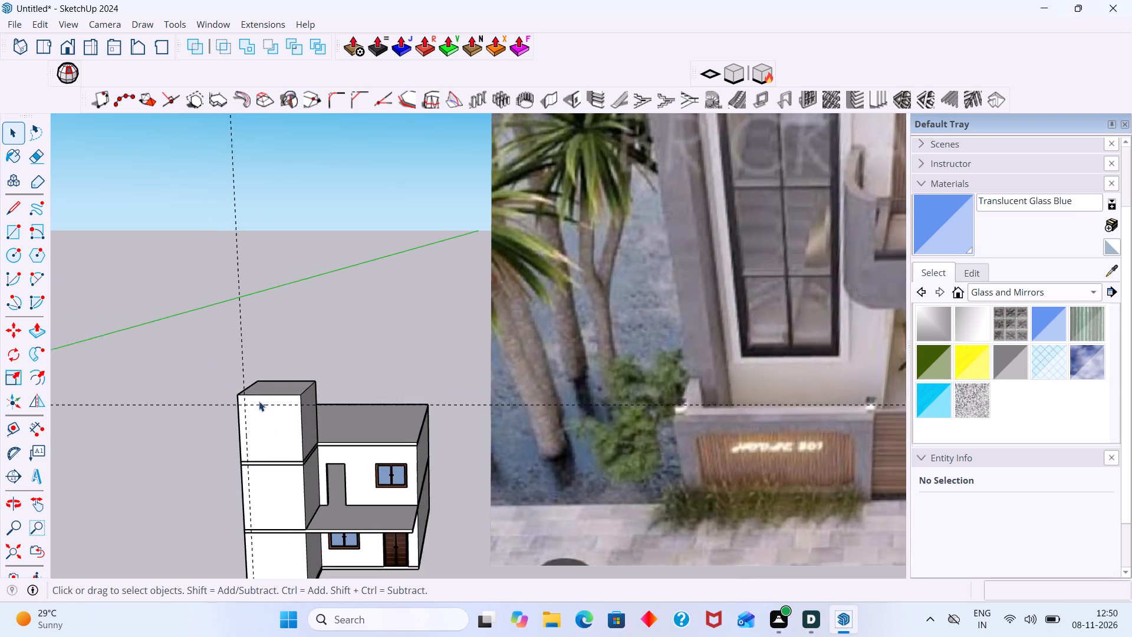
{"action": "scroll", "coordinate": [259, 401], "scroll_direction": "down", "scroll_amount": 3}
{"action": "scroll", "coordinate": [259, 418], "scroll_direction": "up", "scroll_amount": 7}
{"action": "scroll", "coordinate": [252, 408], "scroll_direction": "down", "scroll_amount": 10}
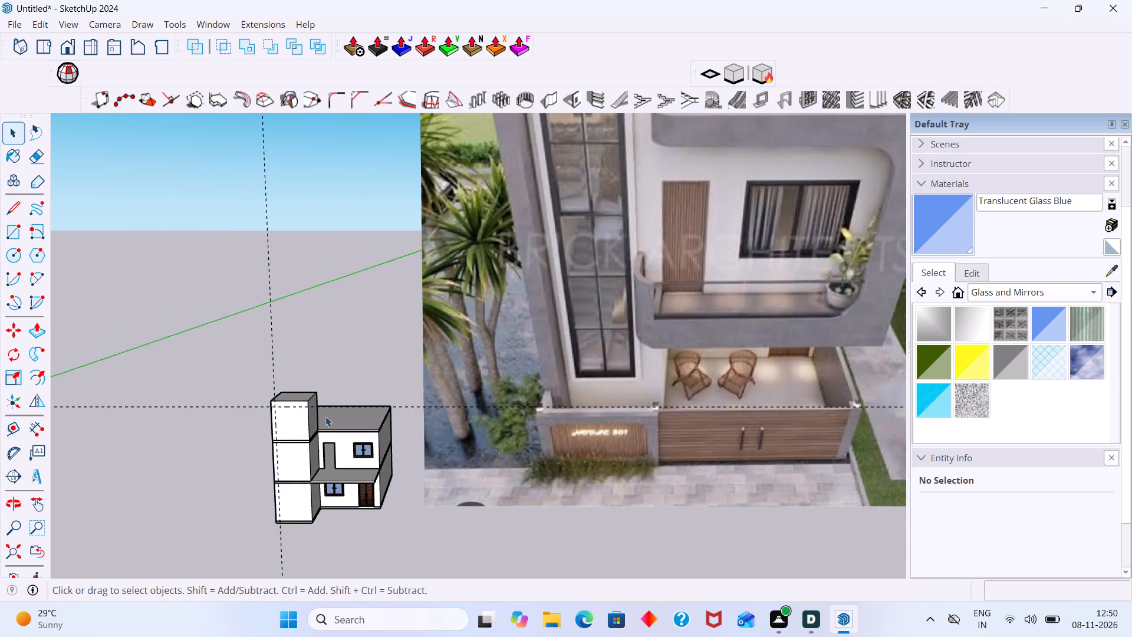
{"action": "scroll", "coordinate": [325, 416], "scroll_direction": "down", "scroll_amount": 3}
{"action": "scroll", "coordinate": [482, 398], "scroll_direction": "down", "scroll_amount": 4}
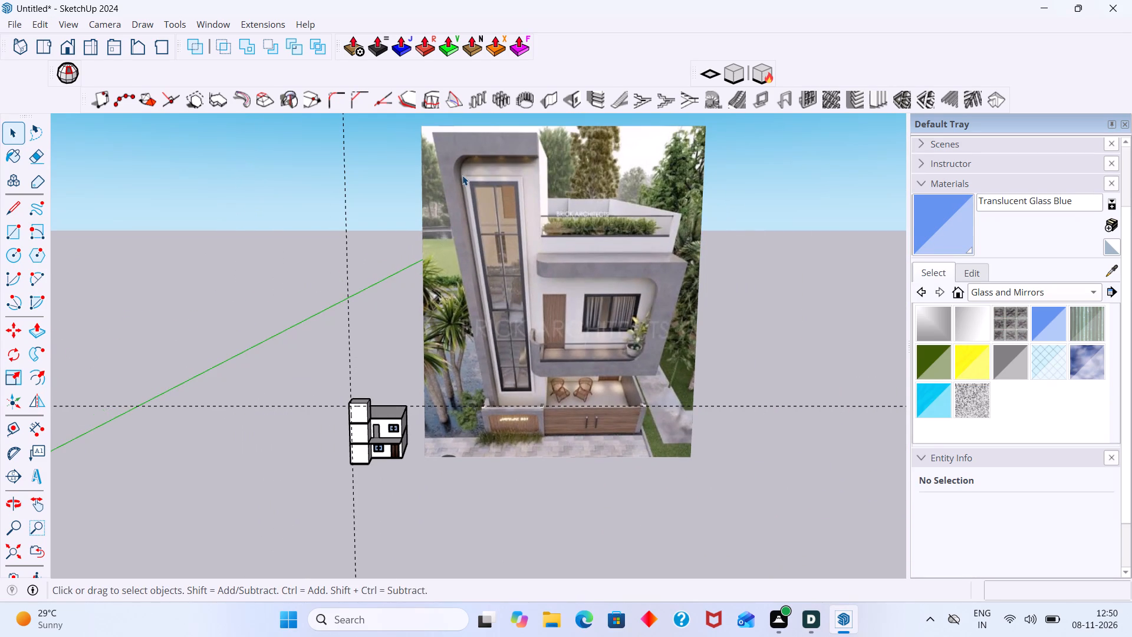
{"action": "scroll", "coordinate": [459, 170], "scroll_direction": "up", "scroll_amount": 2}
{"action": "scroll", "coordinate": [462, 182], "scroll_direction": "down", "scroll_amount": 2}
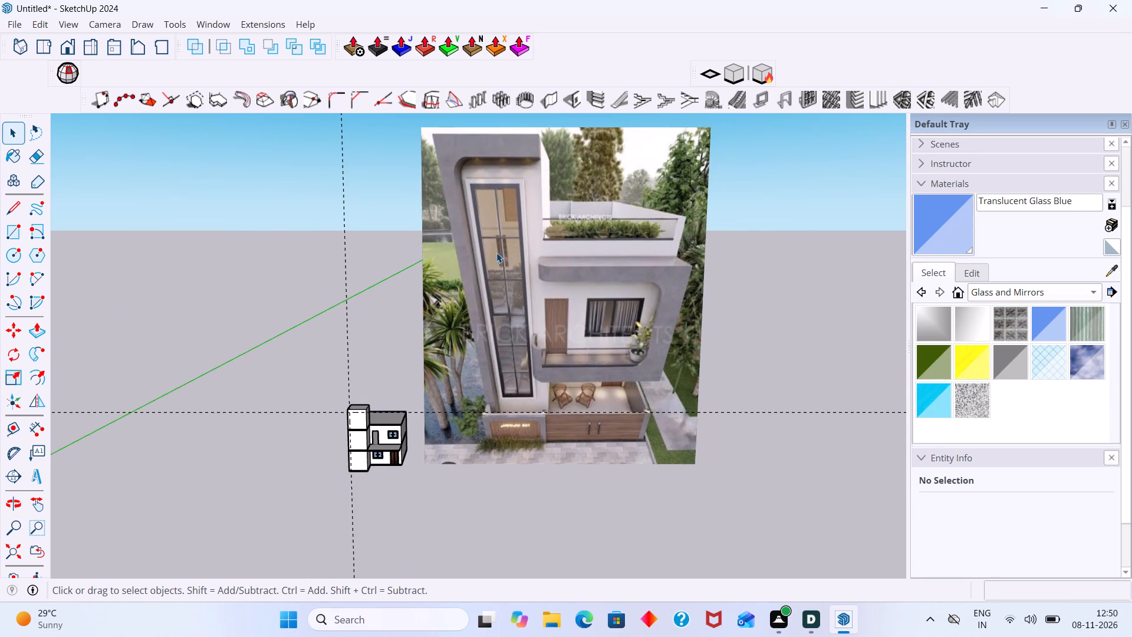
{"action": "scroll", "coordinate": [360, 416], "scroll_direction": "up", "scroll_amount": 7}
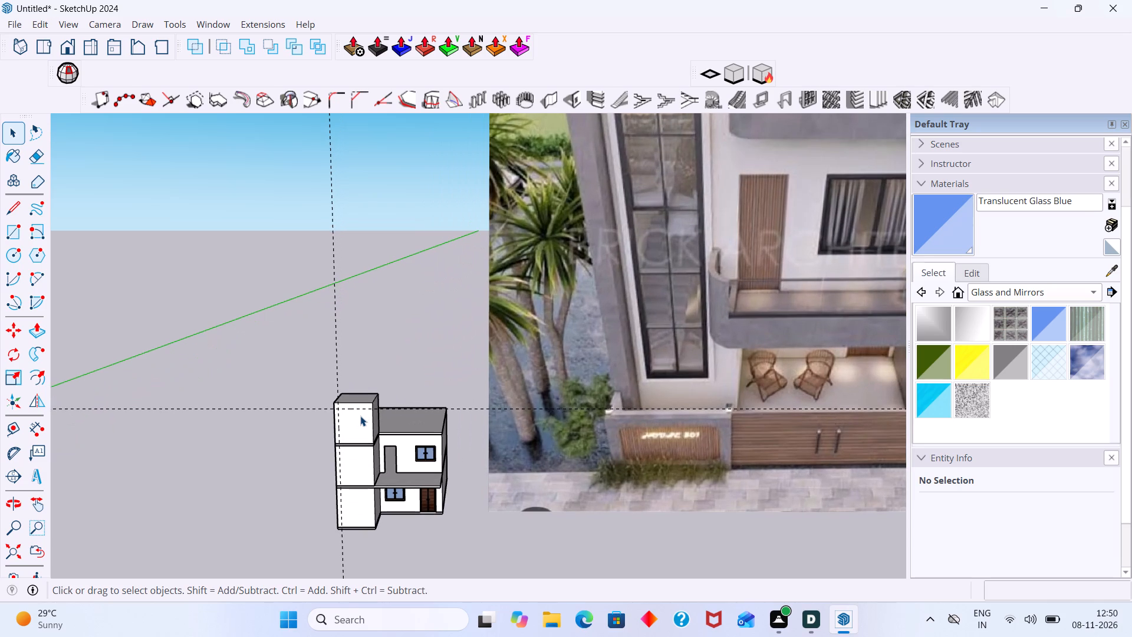
{"action": "scroll", "coordinate": [361, 403], "scroll_direction": "up", "scroll_amount": 3}
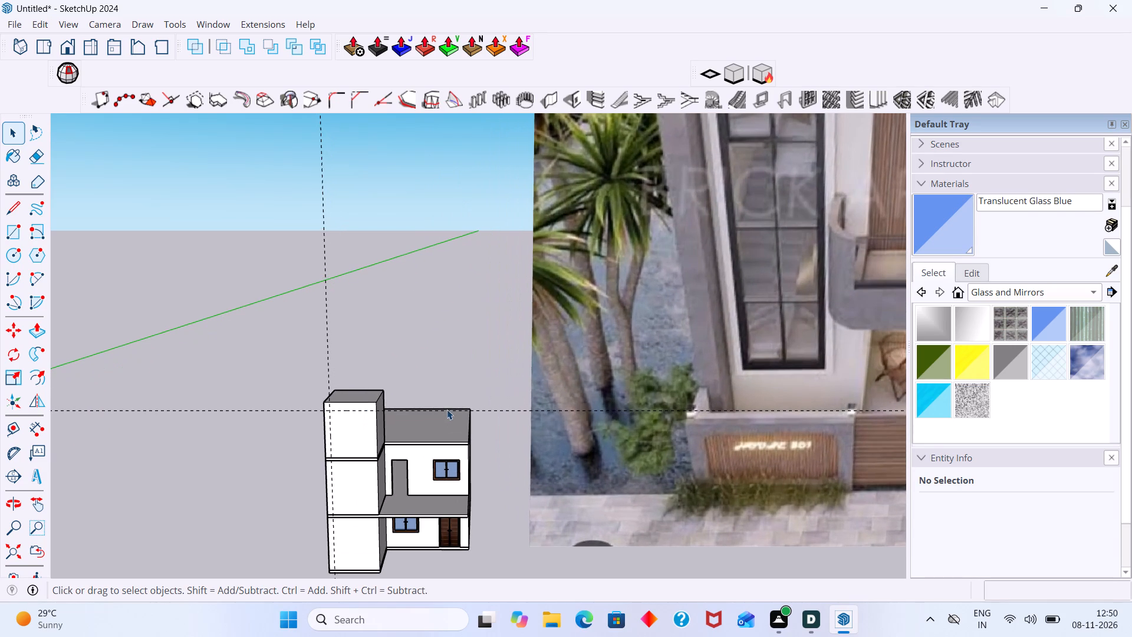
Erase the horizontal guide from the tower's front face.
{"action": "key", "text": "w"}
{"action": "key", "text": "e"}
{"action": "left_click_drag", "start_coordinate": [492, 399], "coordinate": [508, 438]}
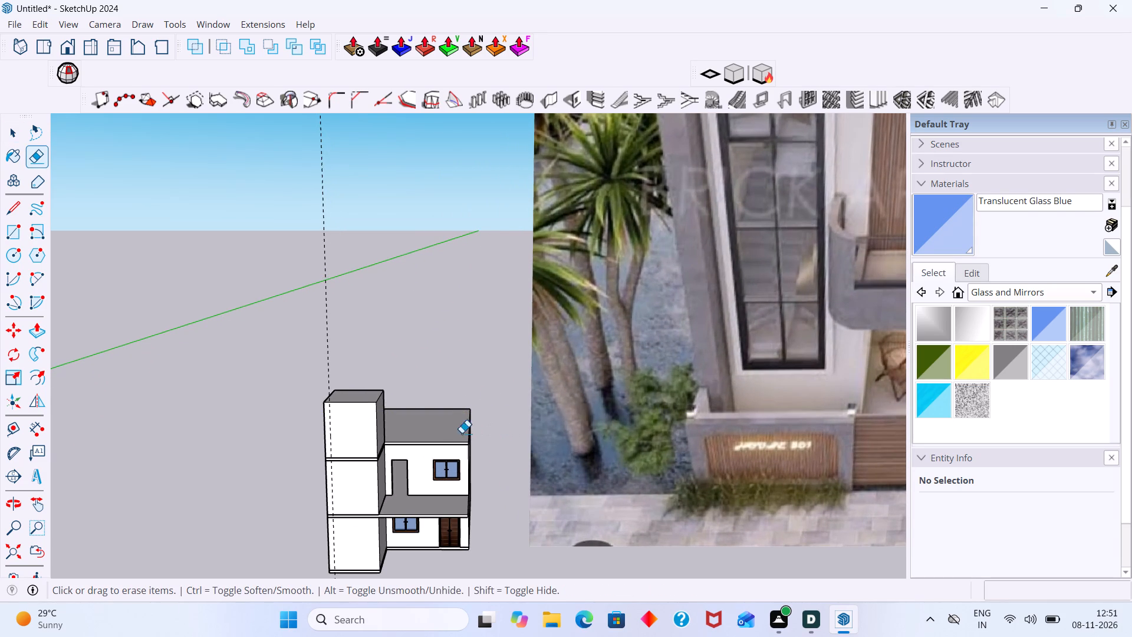
Place a horizontal guide 2' below the top edge of the tower's front face.
{"action": "scroll", "coordinate": [377, 412], "scroll_direction": "up", "scroll_amount": 5}
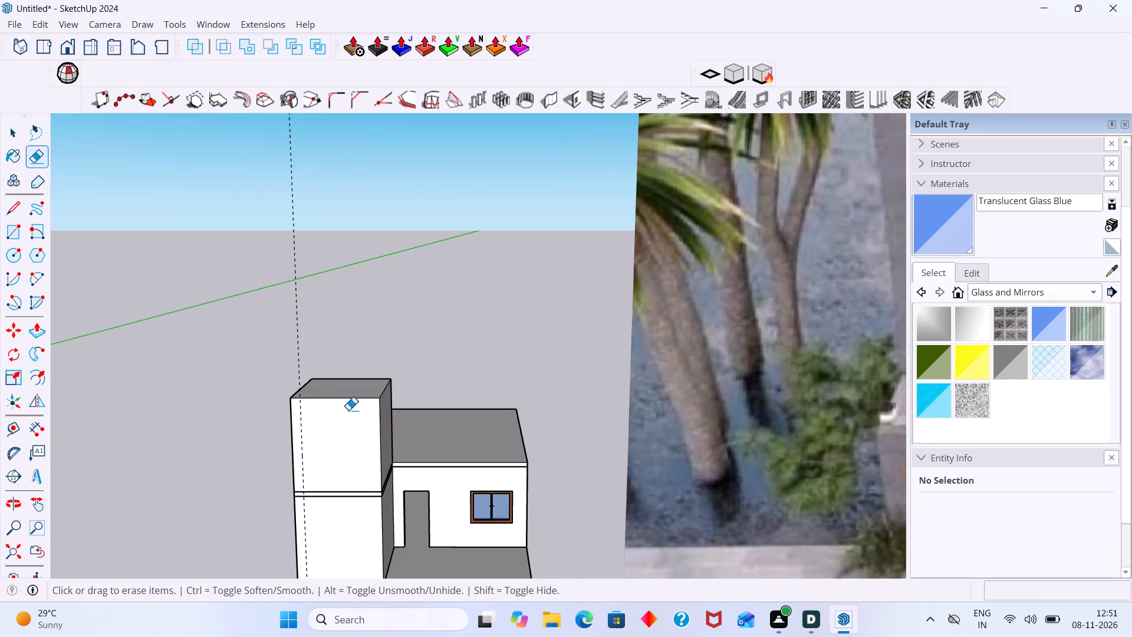
{"action": "scroll", "coordinate": [348, 410], "scroll_direction": "up", "scroll_amount": 4}
{"action": "key", "text": "t"}
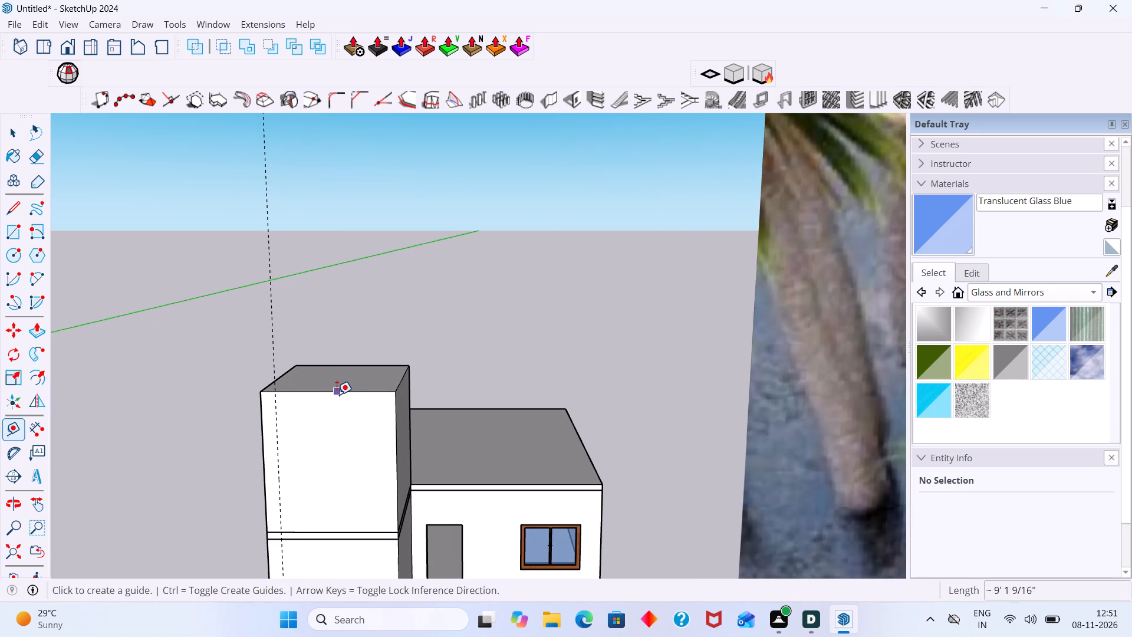
{"action": "left_click", "coordinate": [337, 395]}
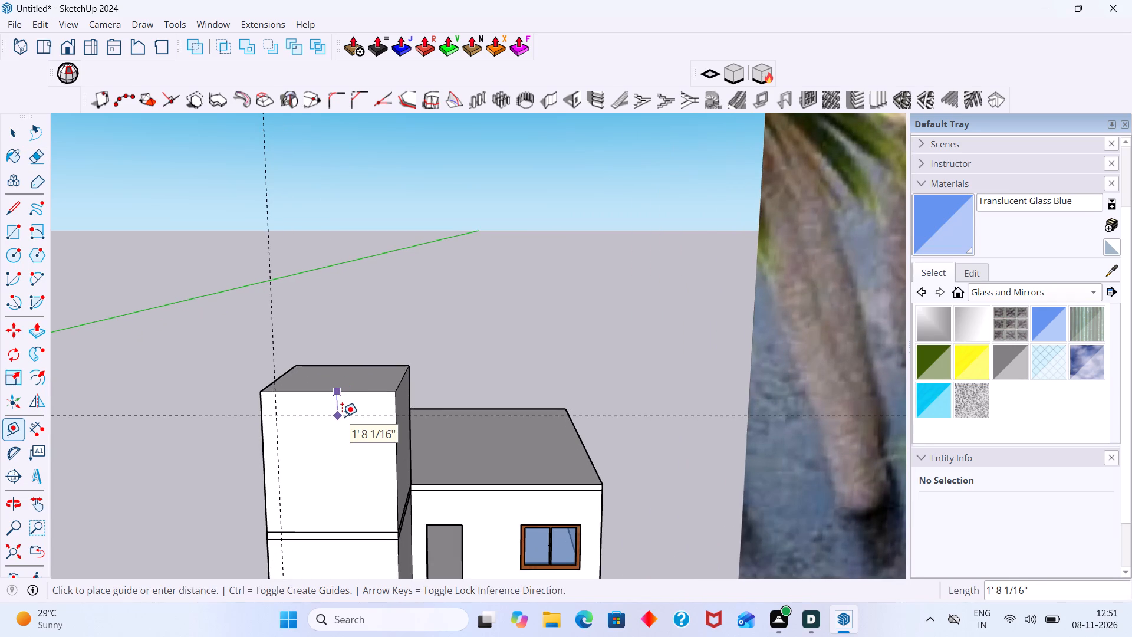
{"action": "type", "text": "2'"}
{"action": "key", "text": "Return"}
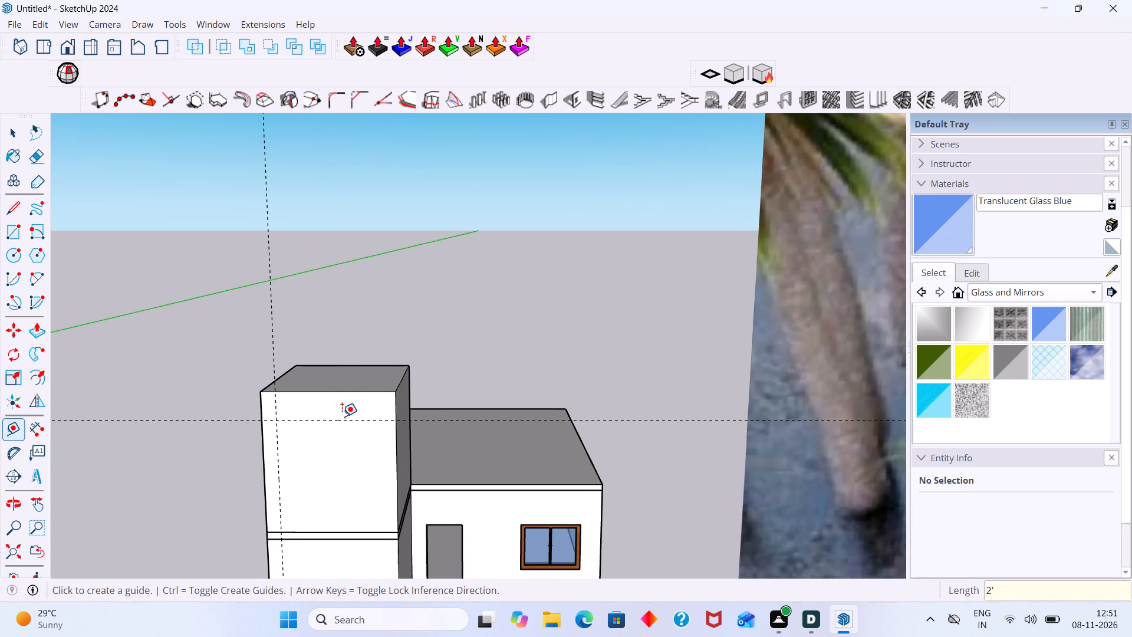
{"action": "key", "text": "space"}
Compare the guide spacing on the tower with the top band and side frame of the reference image's tower.
{"action": "scroll", "coordinate": [295, 425], "scroll_direction": "down", "scroll_amount": 11}
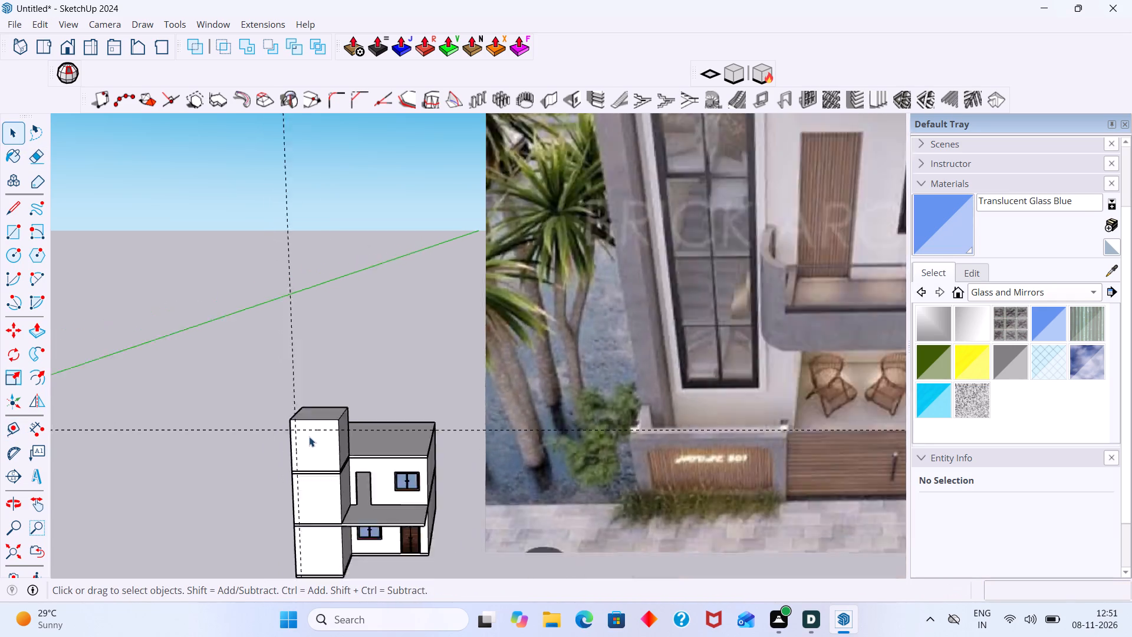
{"action": "scroll", "coordinate": [309, 436], "scroll_direction": "down", "scroll_amount": 2}
{"action": "middle_click_drag", "start_coordinate": [326, 442], "coordinate": [294, 446]}
{"action": "scroll", "coordinate": [297, 439], "scroll_direction": "down", "scroll_amount": 2}
{"action": "scroll", "coordinate": [310, 429], "scroll_direction": "up", "scroll_amount": 6}
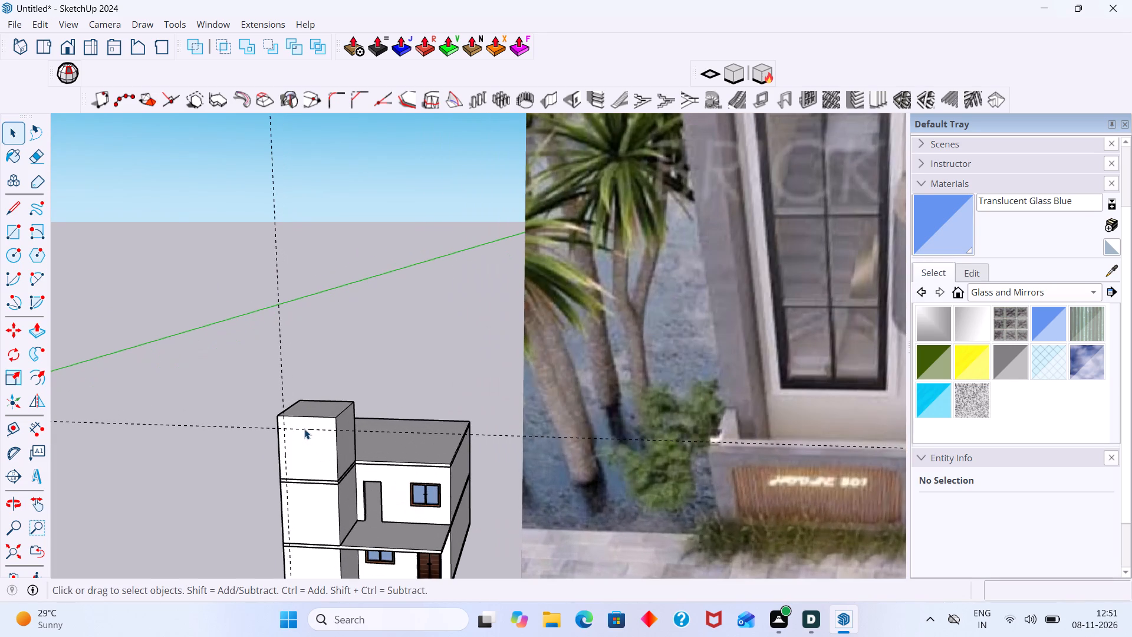
{"action": "scroll", "coordinate": [316, 423], "scroll_direction": "down", "scroll_amount": 5}
{"action": "scroll", "coordinate": [400, 426], "scroll_direction": "down", "scroll_amount": 5}
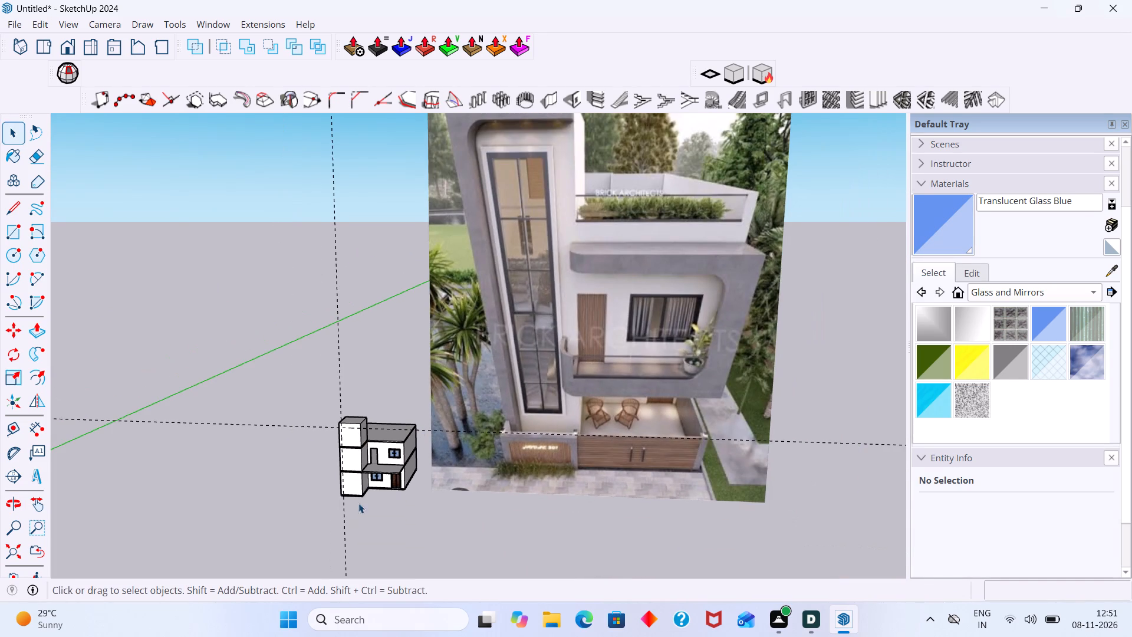
{"action": "scroll", "coordinate": [354, 487], "scroll_direction": "up", "scroll_amount": 15}
{"action": "middle_click_drag", "start_coordinate": [354, 482], "coordinate": [390, 487]}
{"action": "scroll", "coordinate": [391, 481], "scroll_direction": "down", "scroll_amount": 11}
{"action": "scroll", "coordinate": [382, 461], "scroll_direction": "up", "scroll_amount": 3}
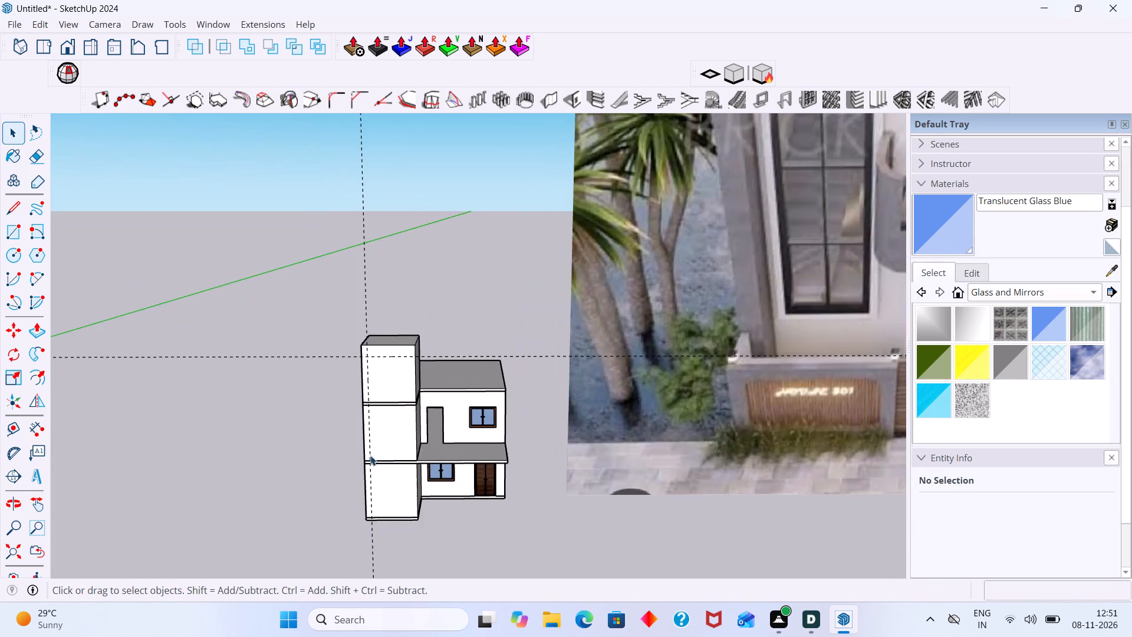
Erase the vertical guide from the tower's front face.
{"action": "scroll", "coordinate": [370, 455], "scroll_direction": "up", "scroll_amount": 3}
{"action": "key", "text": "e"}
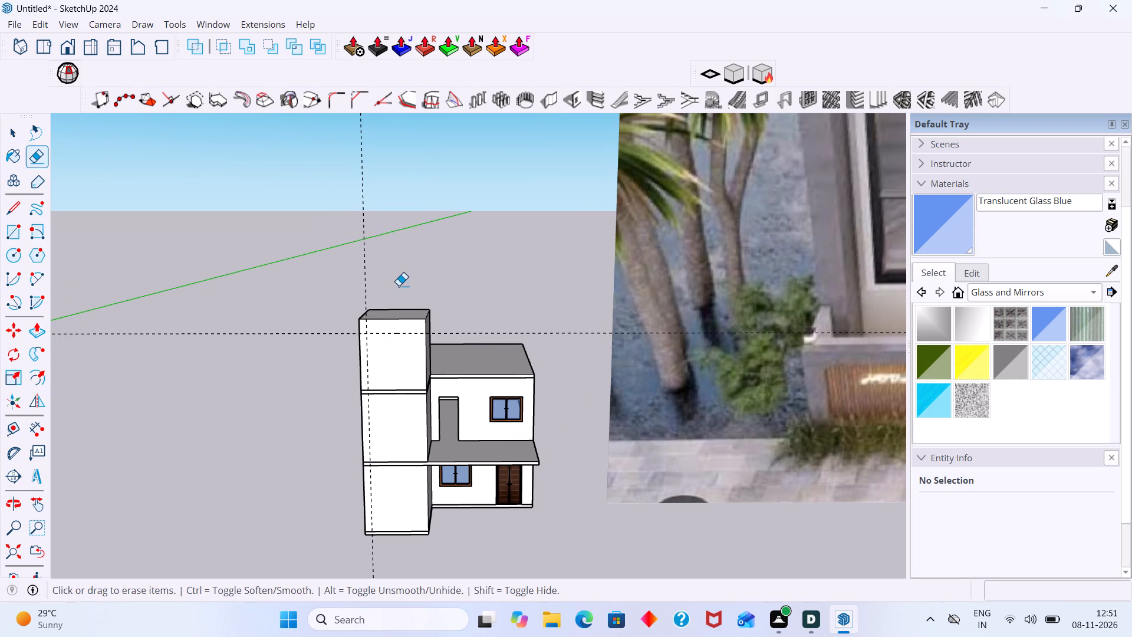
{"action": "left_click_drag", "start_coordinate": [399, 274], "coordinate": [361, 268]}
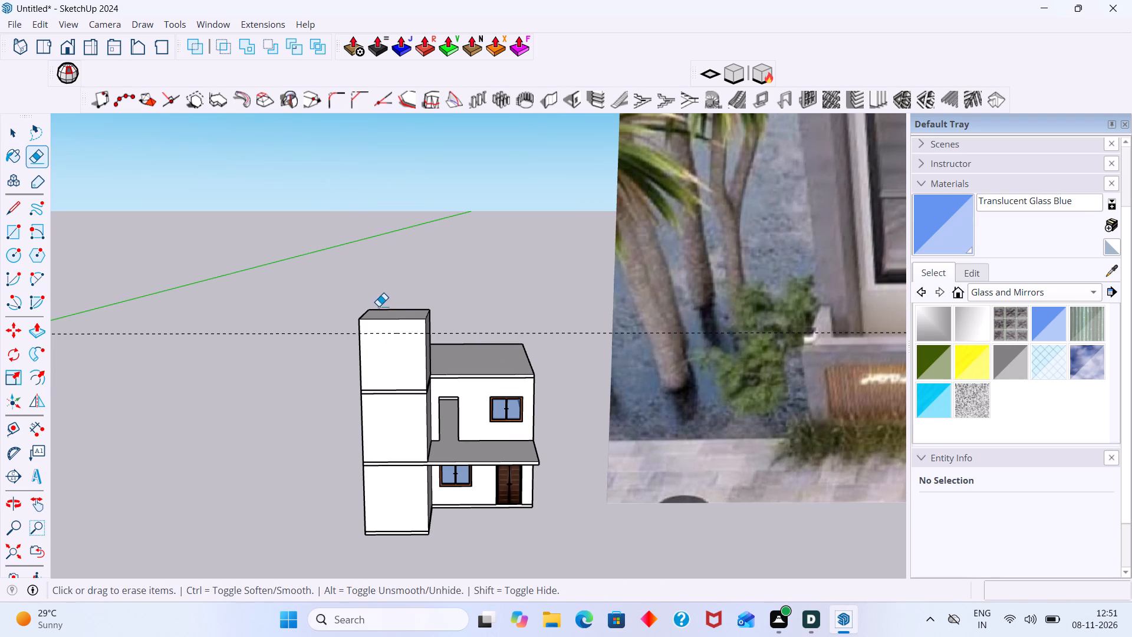
Place a vertical guide 1.5' in from the outer vertical edge of the tower's front face.
{"action": "key", "text": "t"}
{"action": "scroll", "coordinate": [362, 359], "scroll_direction": "up", "scroll_amount": 5}
{"action": "left_click", "coordinate": [358, 360]}
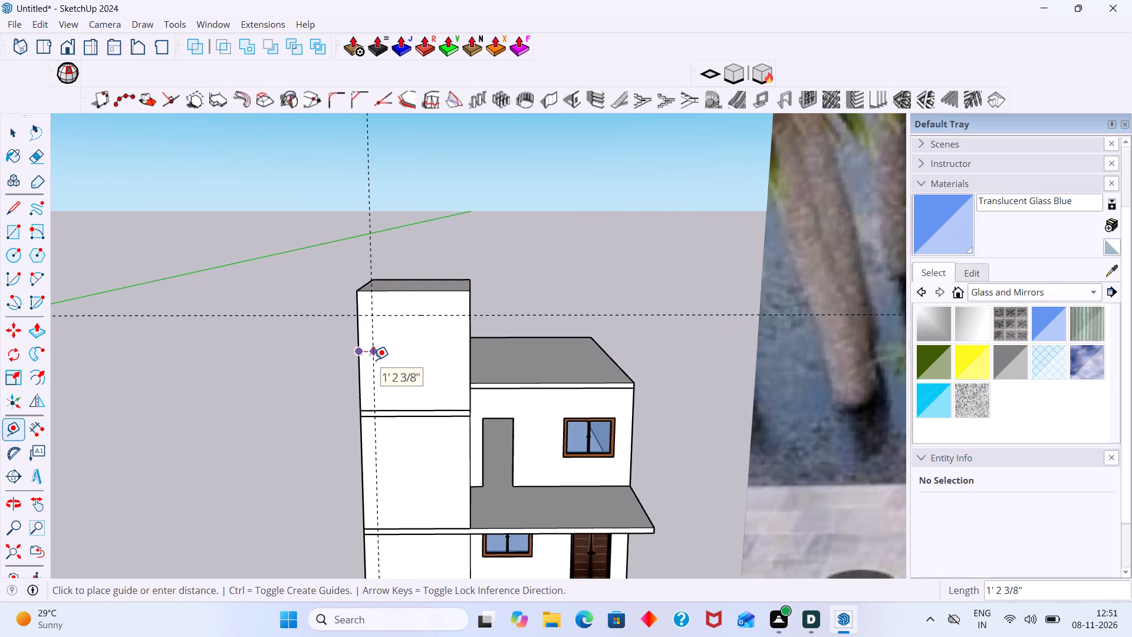
{"action": "key", "text": "1"}
{"action": "type", "text": ".5'"}
{"action": "key", "text": "Return"}
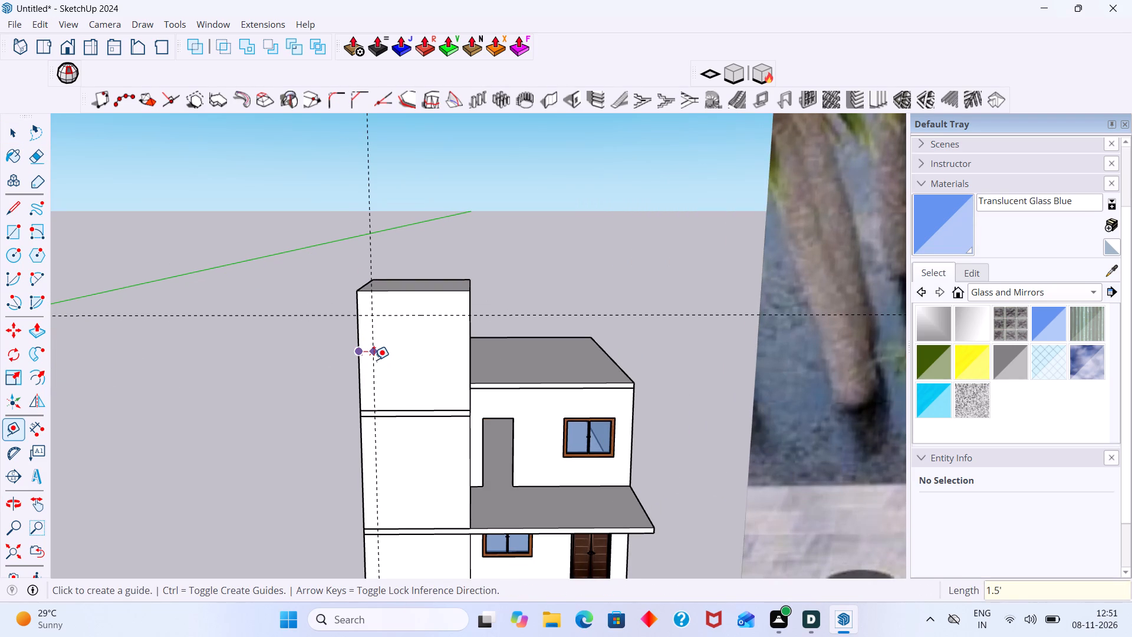
{"action": "key", "text": "space"}
Draw a 1'6" by 31' rectangle down the outer edge of the tower's front face, up to the vertical guide.
{"action": "scroll", "coordinate": [374, 355], "scroll_direction": "down", "scroll_amount": 6}
{"action": "scroll", "coordinate": [399, 290], "scroll_direction": "up", "scroll_amount": 2}
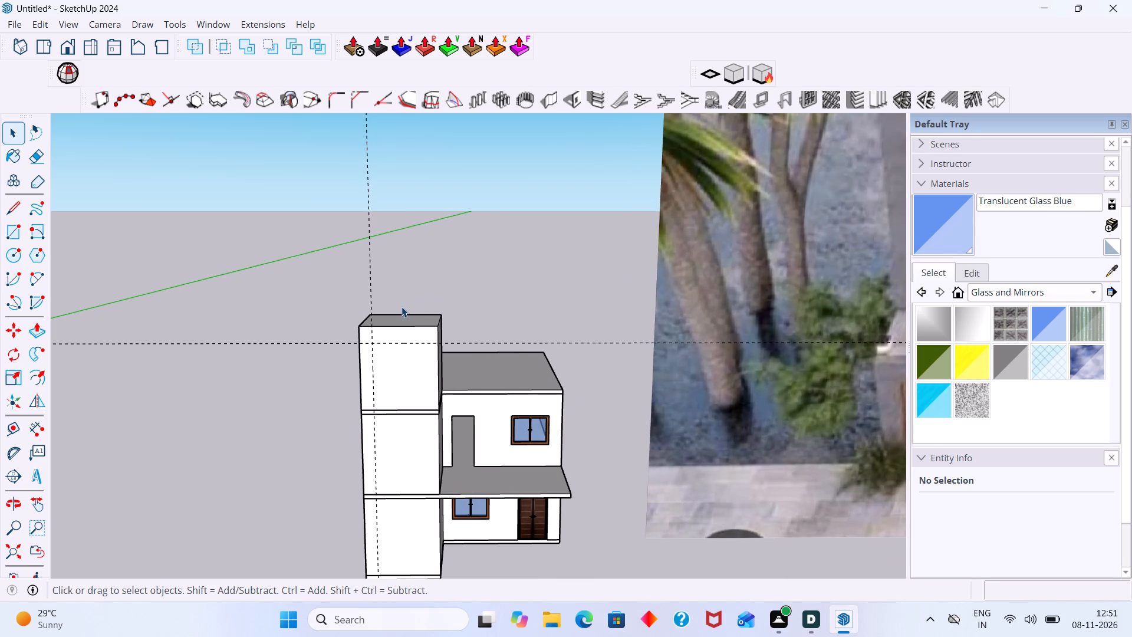
{"action": "key", "text": "r"}
{"action": "scroll", "coordinate": [370, 343], "scroll_direction": "up", "scroll_amount": 4}
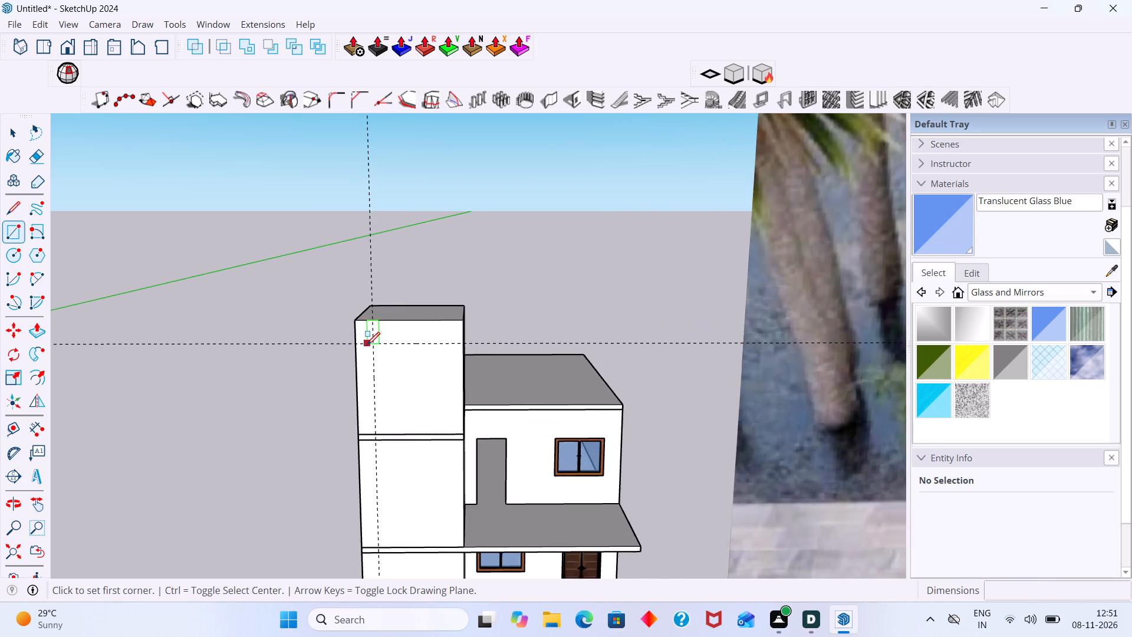
{"action": "scroll", "coordinate": [367, 345], "scroll_direction": "up", "scroll_amount": 2}
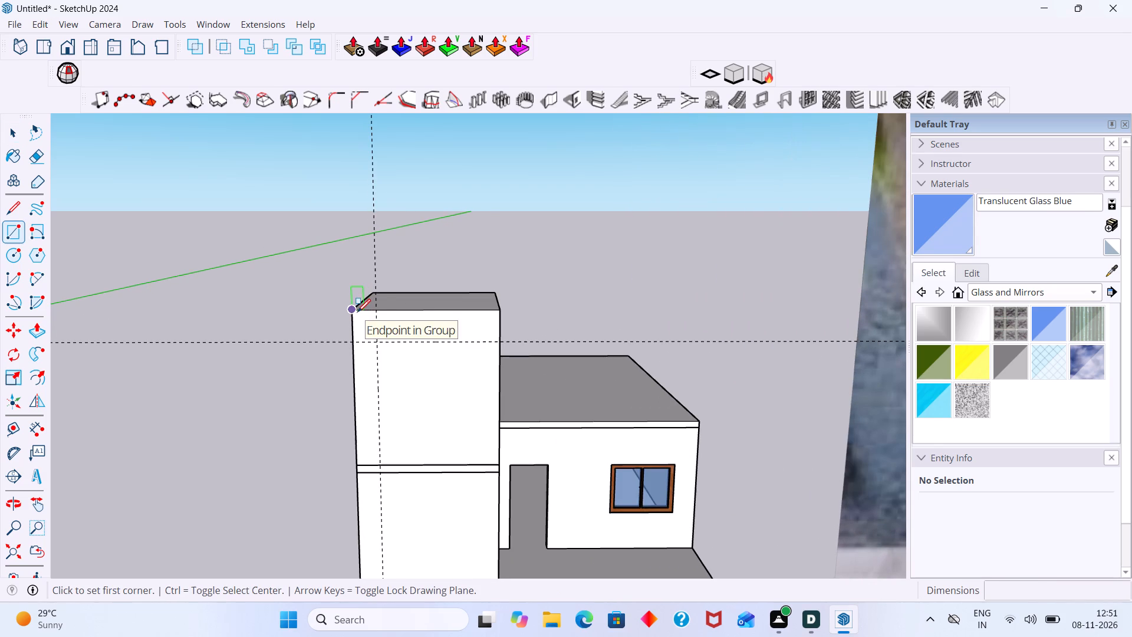
{"action": "left_click", "coordinate": [357, 312]}
{"action": "scroll", "coordinate": [364, 491], "scroll_direction": "down", "scroll_amount": 3}
{"action": "middle_click_drag", "start_coordinate": [361, 487], "coordinate": [331, 328], "text": "shift"}
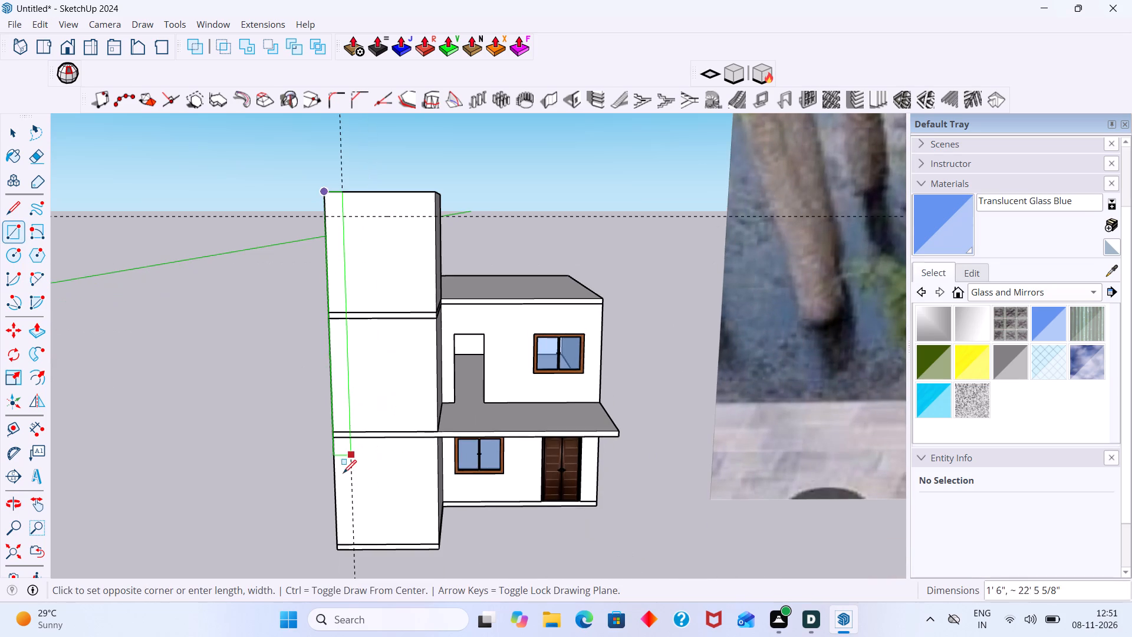
{"action": "scroll", "coordinate": [352, 527], "scroll_direction": "up", "scroll_amount": 3}
{"action": "middle_click_drag", "start_coordinate": [362, 546], "coordinate": [343, 484]}
{"action": "scroll", "coordinate": [344, 487], "scroll_direction": "down", "scroll_amount": 6}
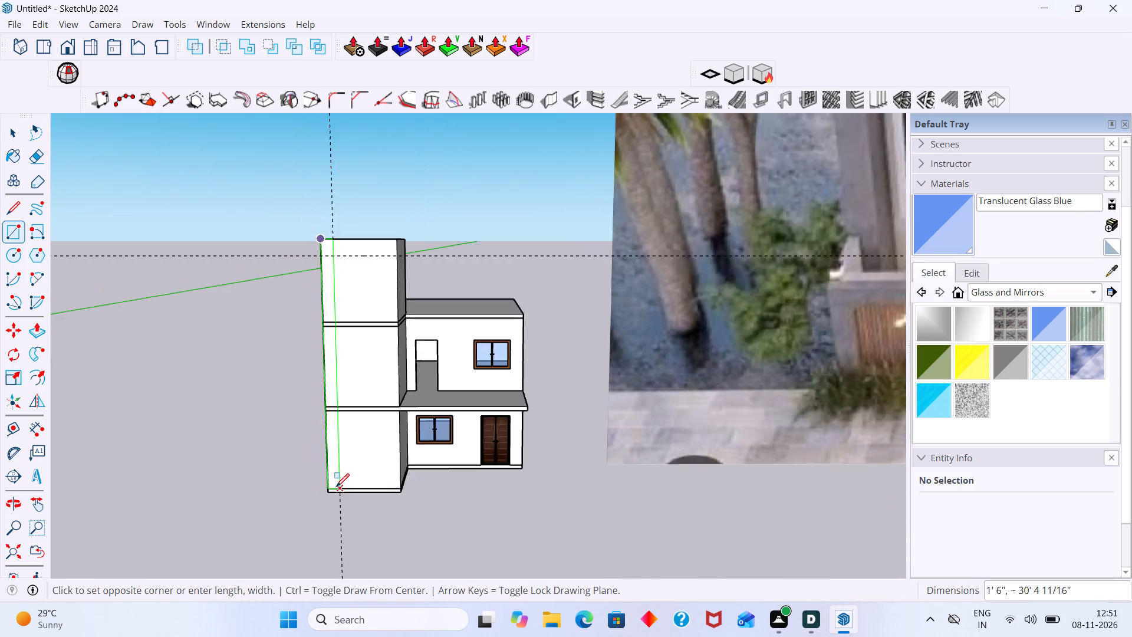
{"action": "scroll", "coordinate": [336, 487], "scroll_direction": "down", "scroll_amount": 6}
{"action": "scroll", "coordinate": [305, 490], "scroll_direction": "up", "scroll_amount": 6}
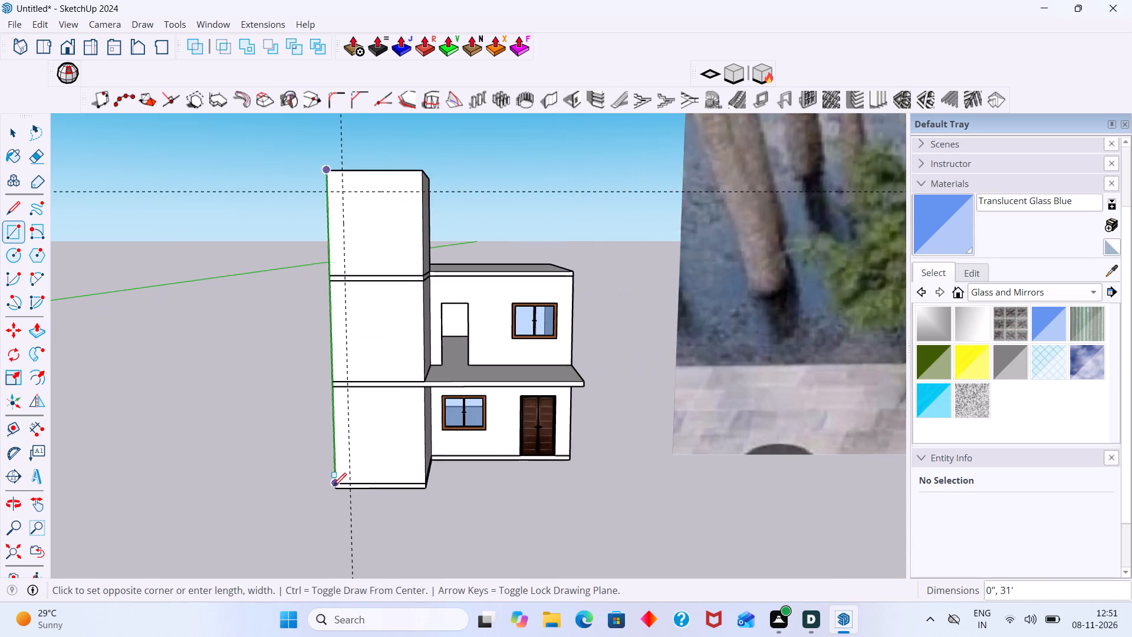
{"action": "scroll", "coordinate": [333, 486], "scroll_direction": "up", "scroll_amount": 7}
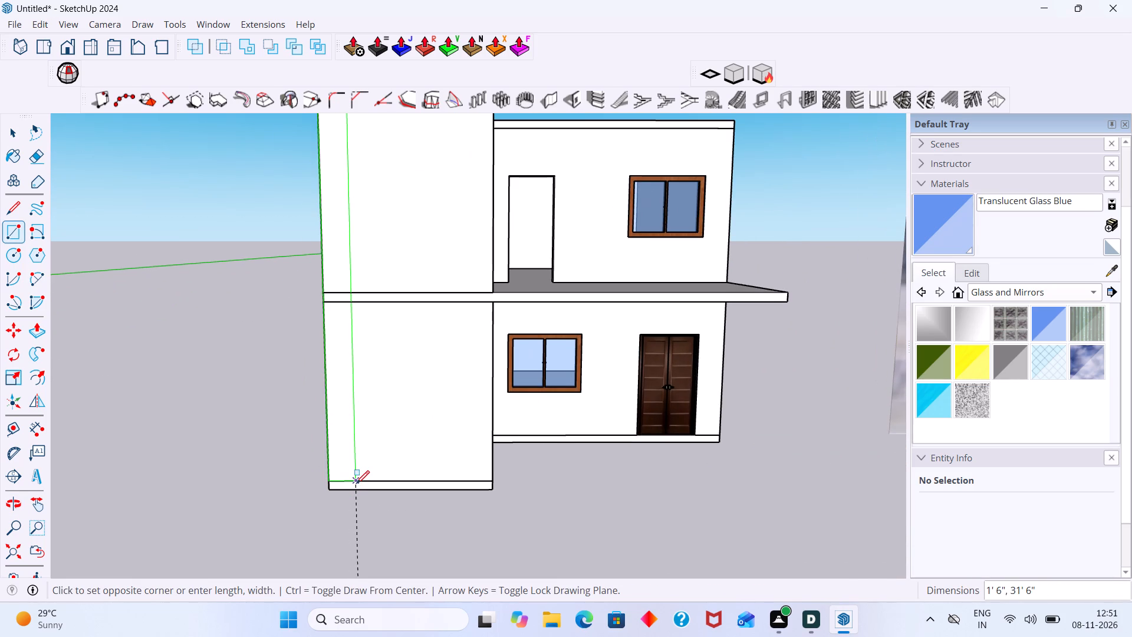
{"action": "left_click", "coordinate": [354, 481]}
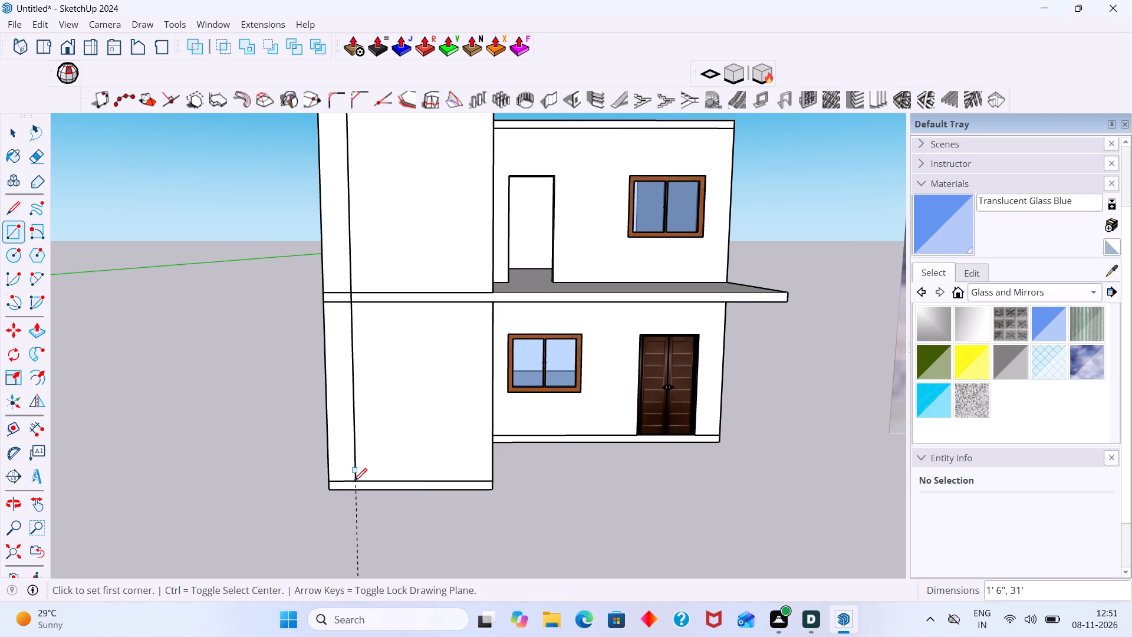
Extrude the narrow vertical strip 6" outward from the tower's front face.
{"action": "key", "text": "space"}
{"action": "left_click", "coordinate": [345, 461]}
{"action": "left_click", "coordinate": [345, 461]}
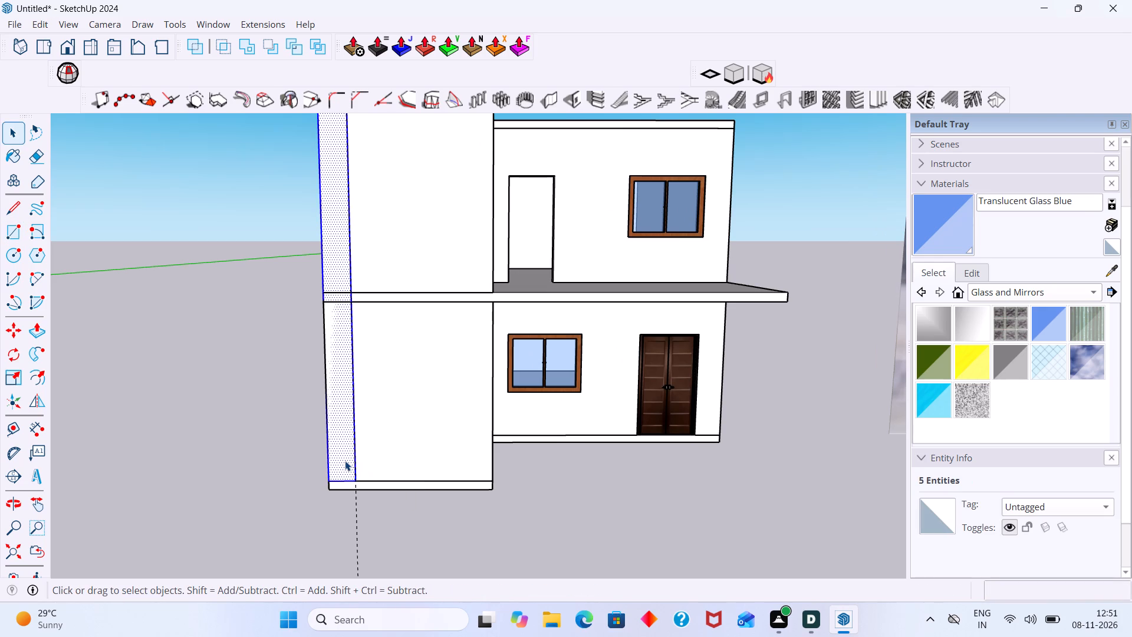
{"action": "key", "text": "p"}
{"action": "left_click", "coordinate": [345, 460]}
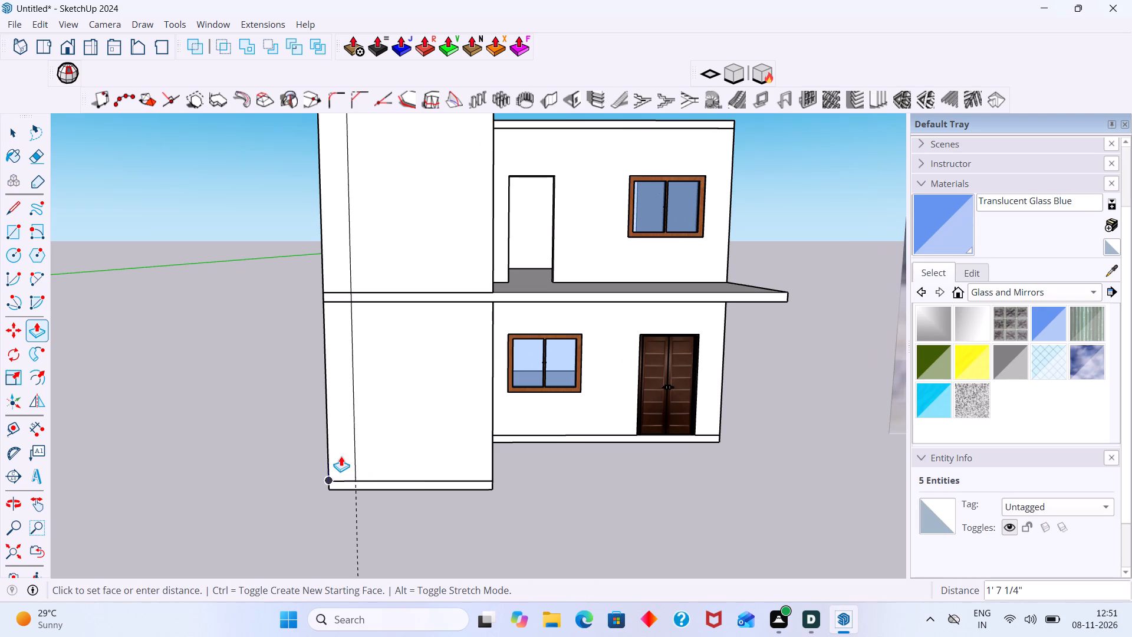
{"action": "left_click", "coordinate": [341, 456]}
{"action": "key", "text": "space"}
{"action": "left_click", "coordinate": [337, 453]}
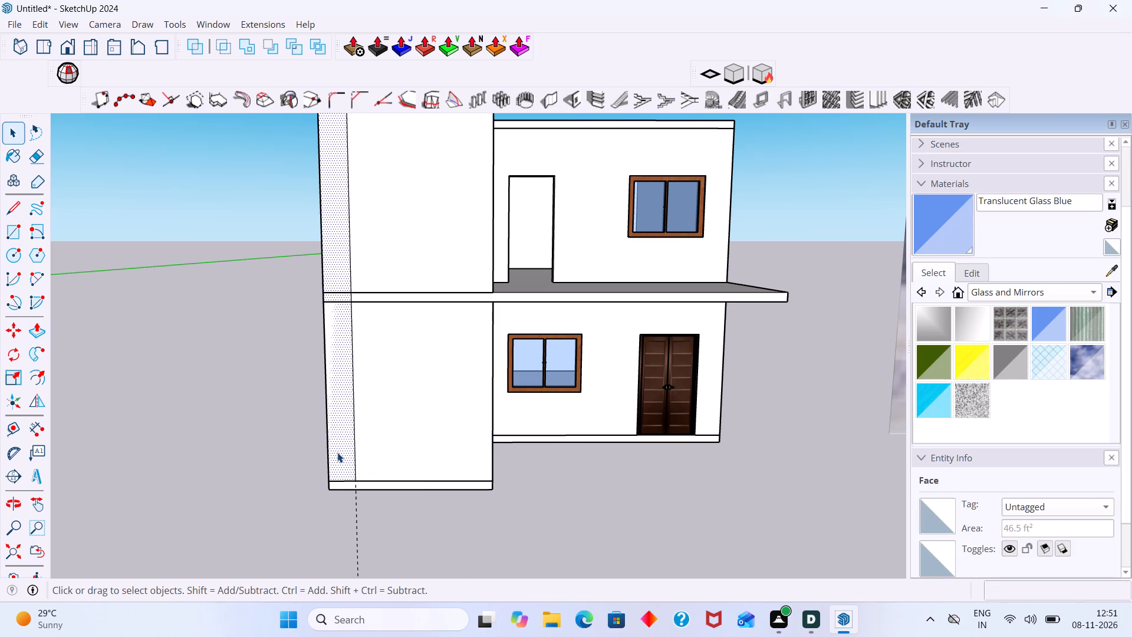
{"action": "key", "text": "p"}
{"action": "left_click", "coordinate": [337, 452]}
{"action": "middle_click_drag", "start_coordinate": [333, 456], "coordinate": [329, 460]}
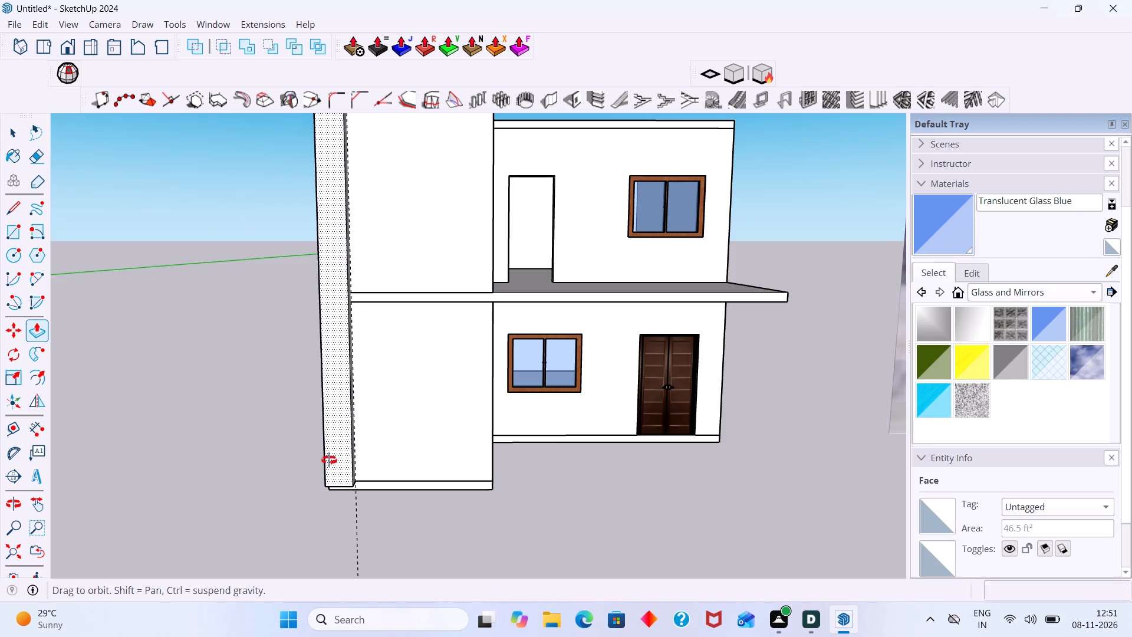
{"action": "middle_click_drag", "start_coordinate": [329, 460], "coordinate": [242, 497]}
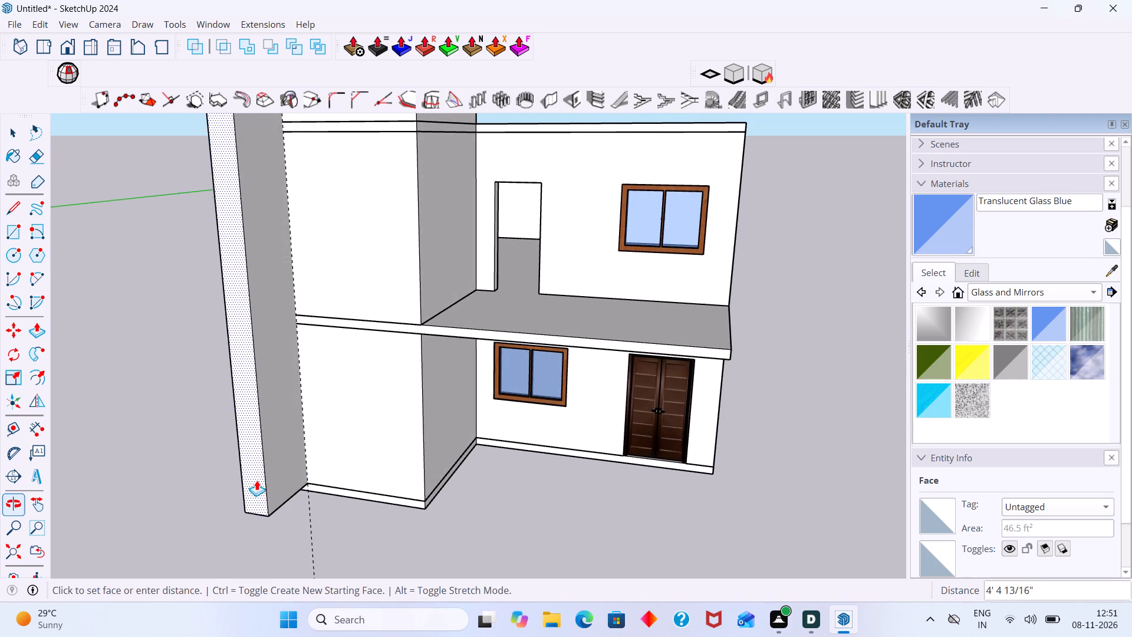
{"action": "key", "text": "6"}
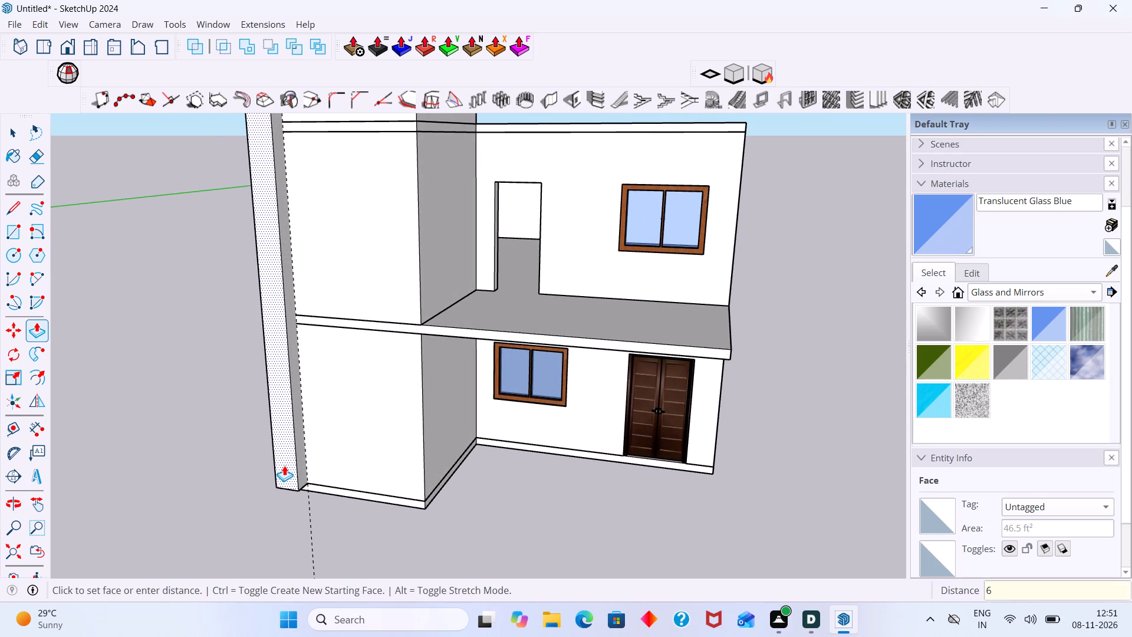
{"action": "key", "text": "shift+quotedbl"}
{"action": "key", "text": "Return"}
{"action": "key", "text": "space"}
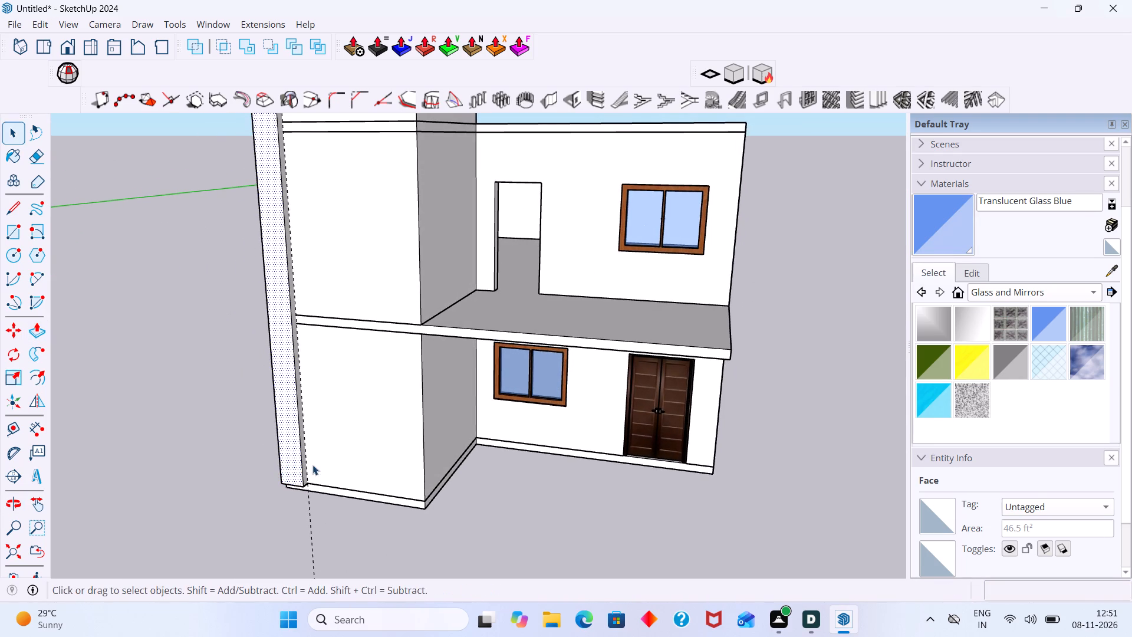
Delete the two stray edges on the tower's roof at the corner above the extruded strip.
{"action": "middle_click_drag", "start_coordinate": [314, 464], "coordinate": [237, 494]}
{"action": "left_click", "coordinate": [324, 515]}
{"action": "left_click", "coordinate": [289, 510]}
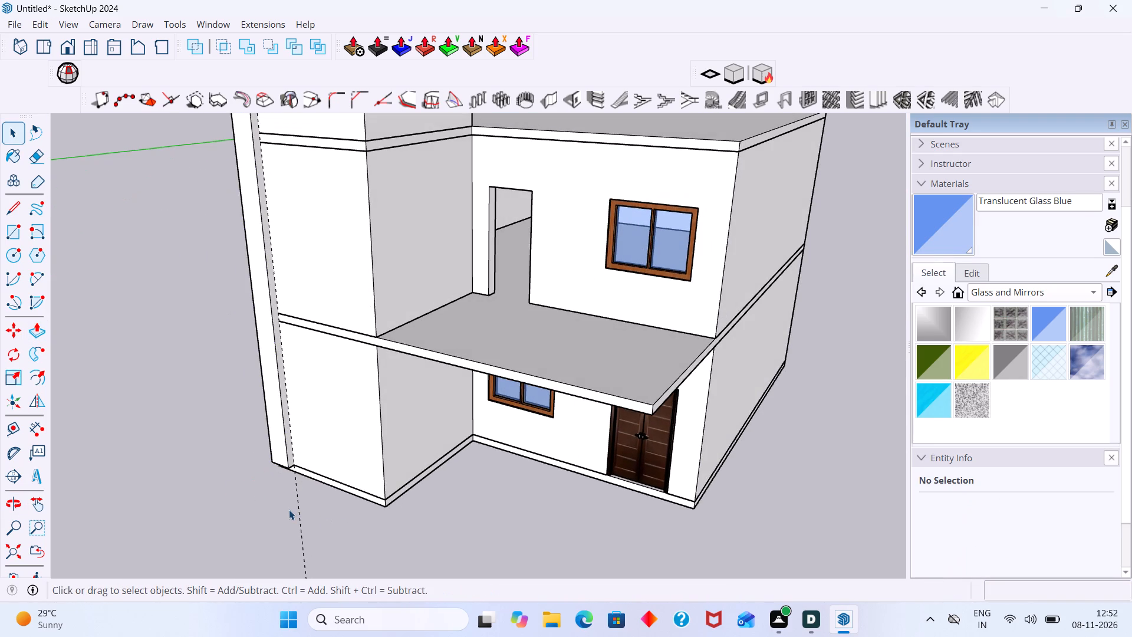
{"action": "scroll", "coordinate": [279, 494], "scroll_direction": "up", "scroll_amount": 1}
{"action": "scroll", "coordinate": [278, 492], "scroll_direction": "down", "scroll_amount": 7}
{"action": "middle_click_drag", "start_coordinate": [258, 288], "coordinate": [349, 291]}
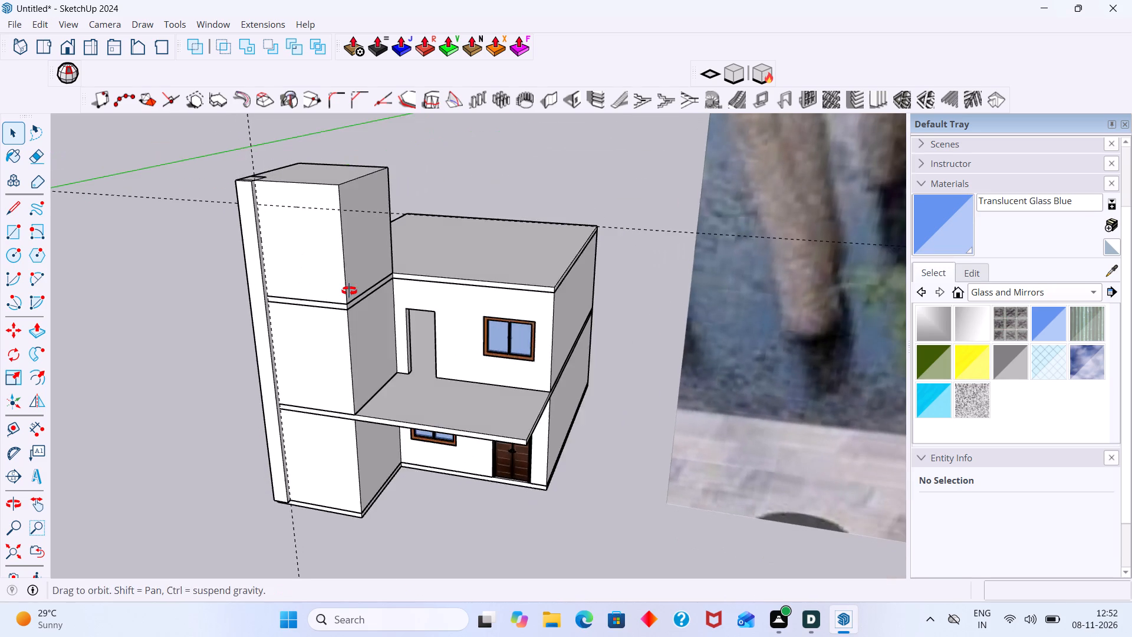
{"action": "middle_click_drag", "start_coordinate": [349, 291], "coordinate": [350, 291]}
{"action": "scroll", "coordinate": [279, 211], "scroll_direction": "up", "scroll_amount": 4}
{"action": "middle_click_drag", "start_coordinate": [248, 192], "coordinate": [290, 290]}
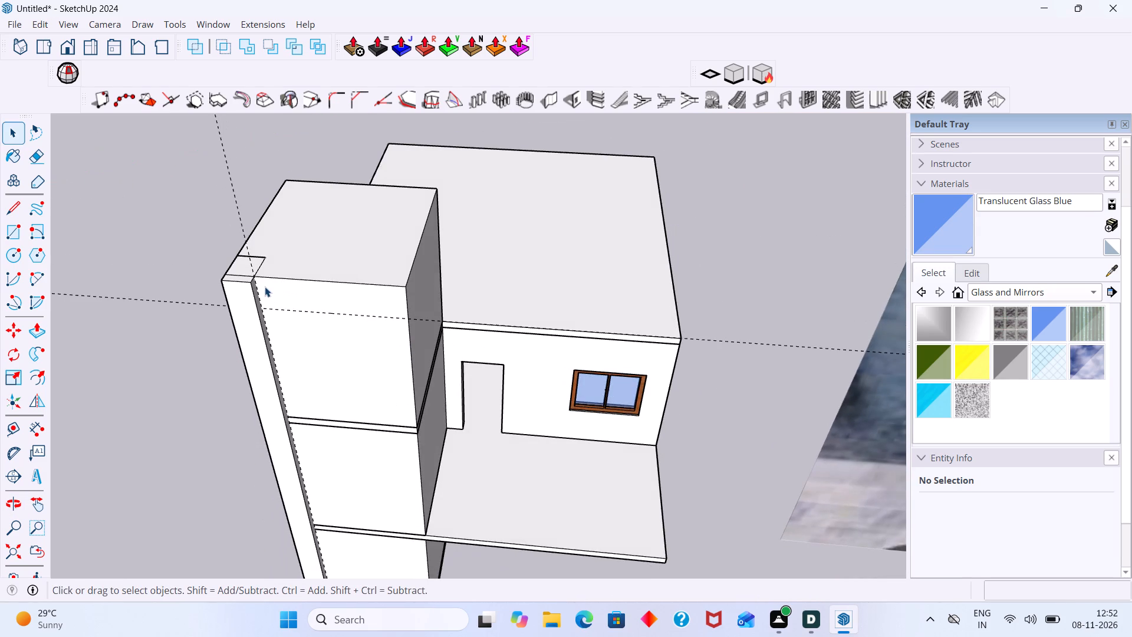
{"action": "scroll", "coordinate": [261, 274], "scroll_direction": "up", "scroll_amount": 9}
{"action": "left_click", "coordinate": [258, 264]}
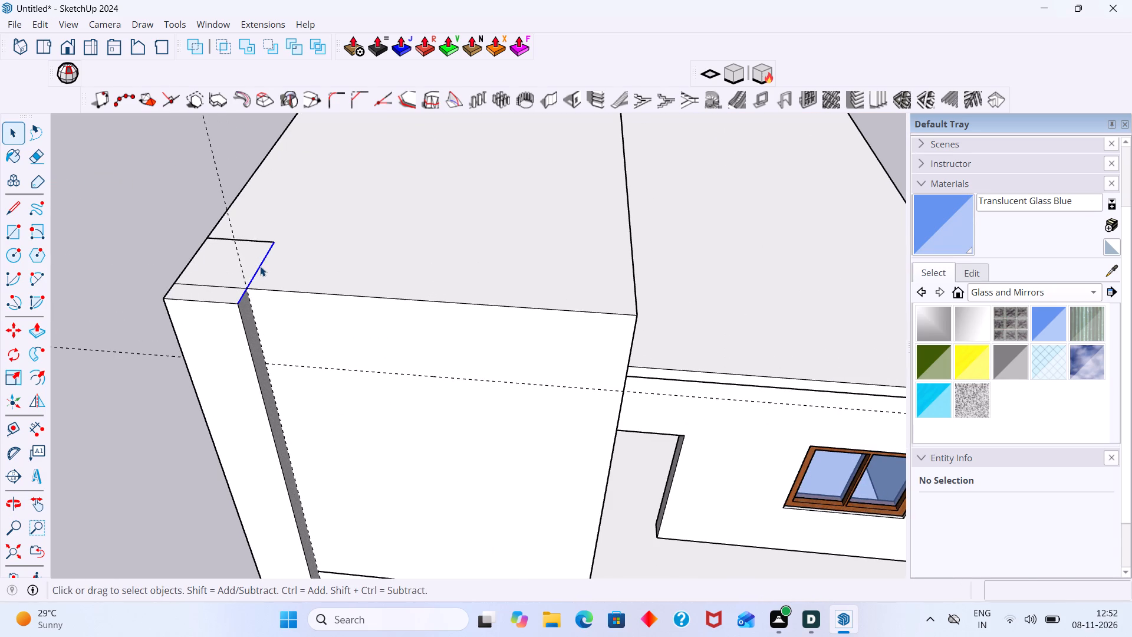
{"action": "key", "text": "Delete"}
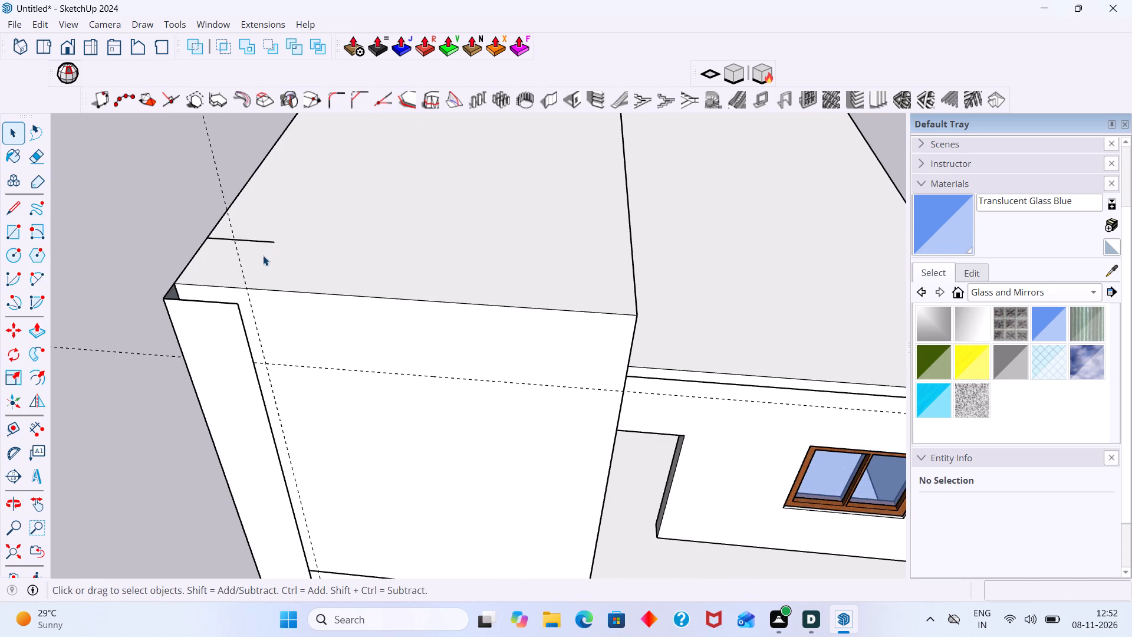
{"action": "key", "text": "ctrl+z"}
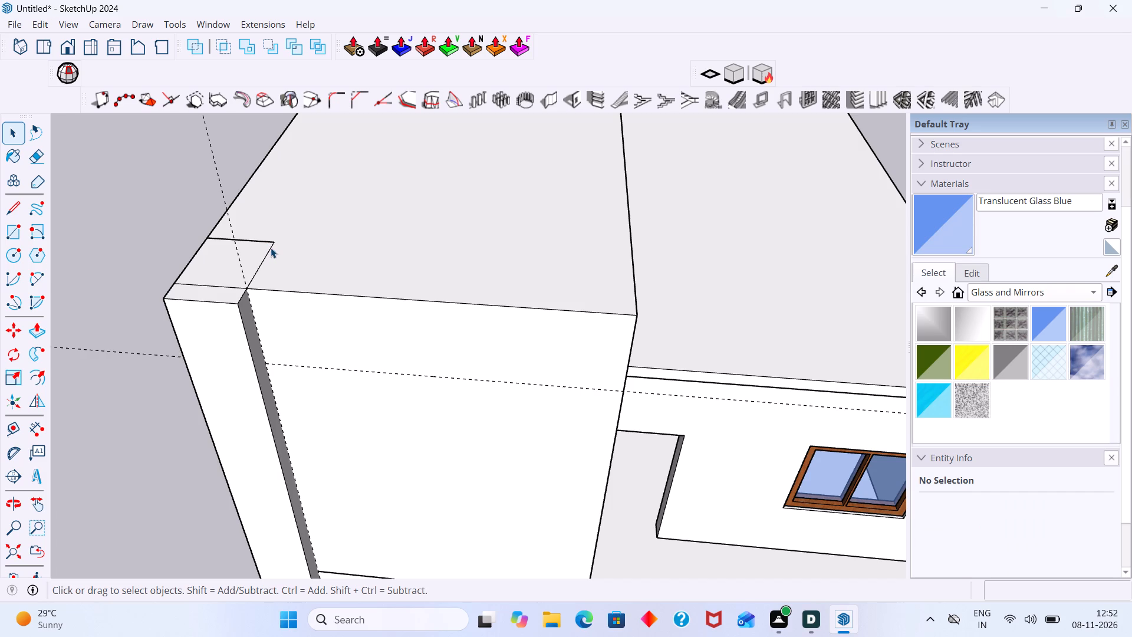
{"action": "left_click", "coordinate": [271, 247]}
{"action": "left_click", "coordinate": [271, 247]}
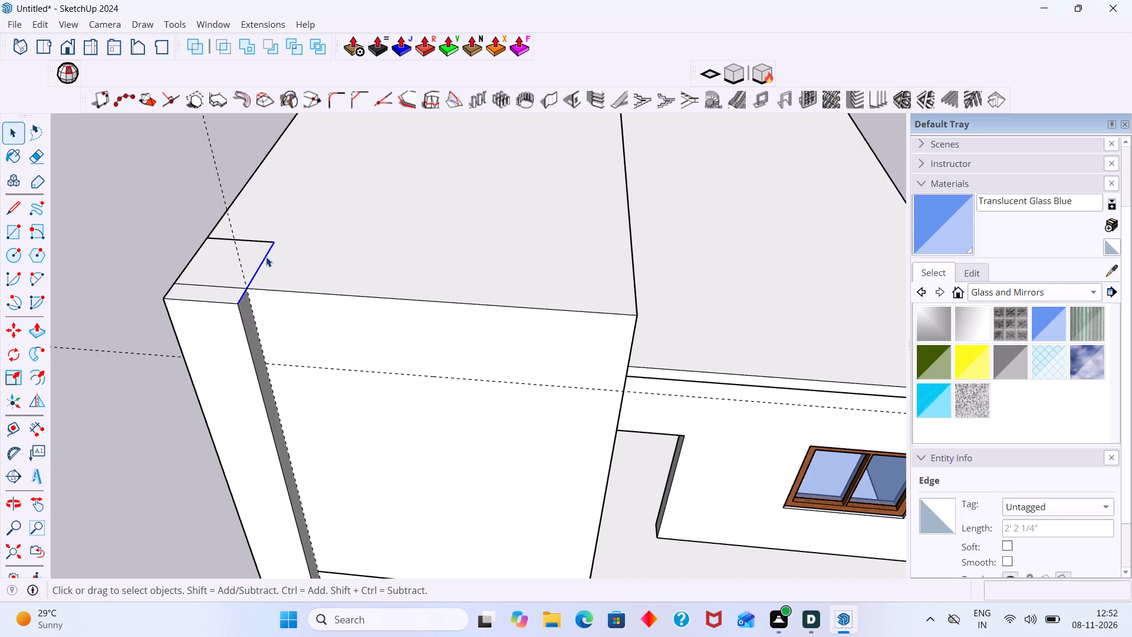
{"action": "double_click", "coordinate": [266, 257]}
{"action": "key", "text": "Delete"}
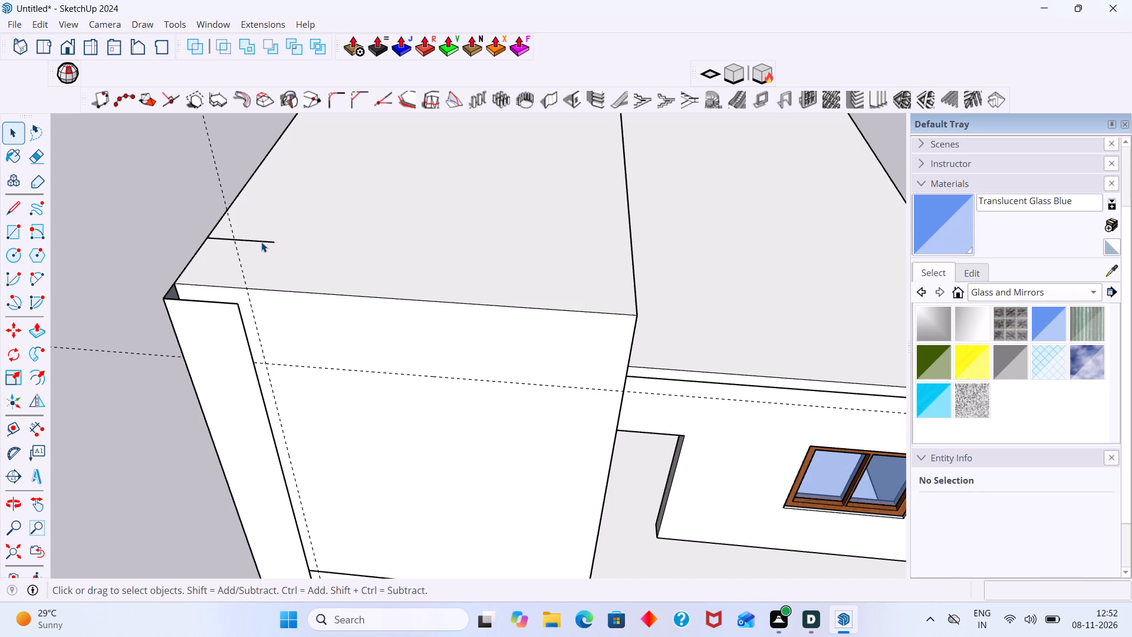
{"action": "left_click", "coordinate": [262, 240]}
{"action": "key", "text": "Delete"}
Push/Pull a new starting face from the strip's front 6" back to the tower's wall to make it solid.
{"action": "middle_click_drag", "start_coordinate": [242, 313], "coordinate": [127, 326]}
{"action": "scroll", "coordinate": [269, 260], "scroll_direction": "up", "scroll_amount": 2}
{"action": "middle_click_drag", "start_coordinate": [267, 257], "coordinate": [209, 274]}
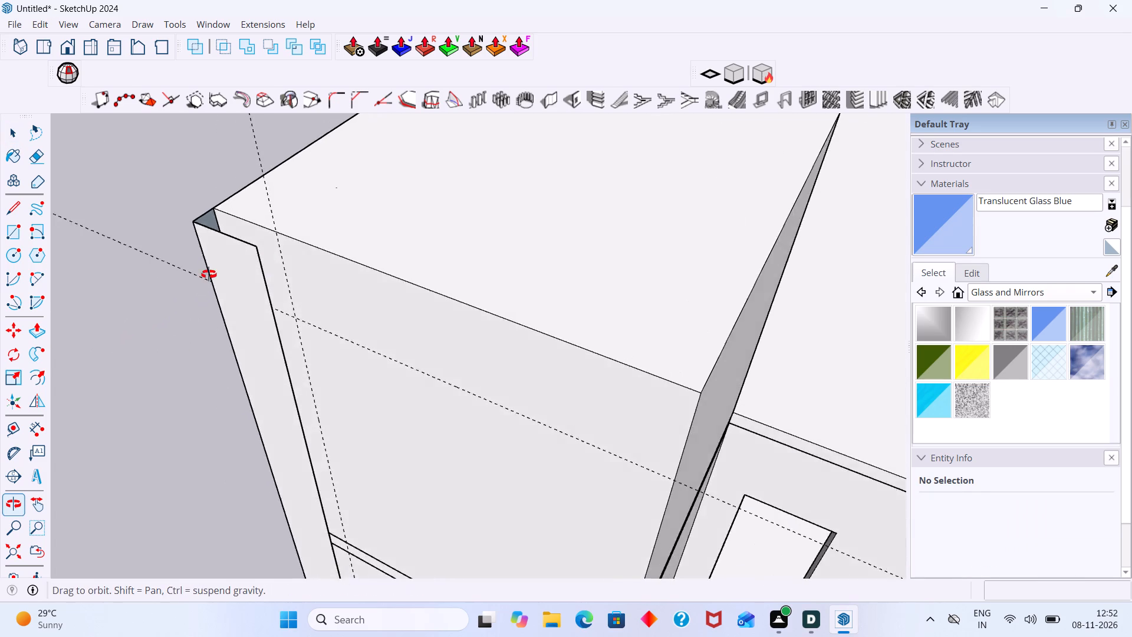
{"action": "middle_click_drag", "start_coordinate": [209, 274], "coordinate": [248, 279]}
{"action": "left_click", "coordinate": [238, 278]}
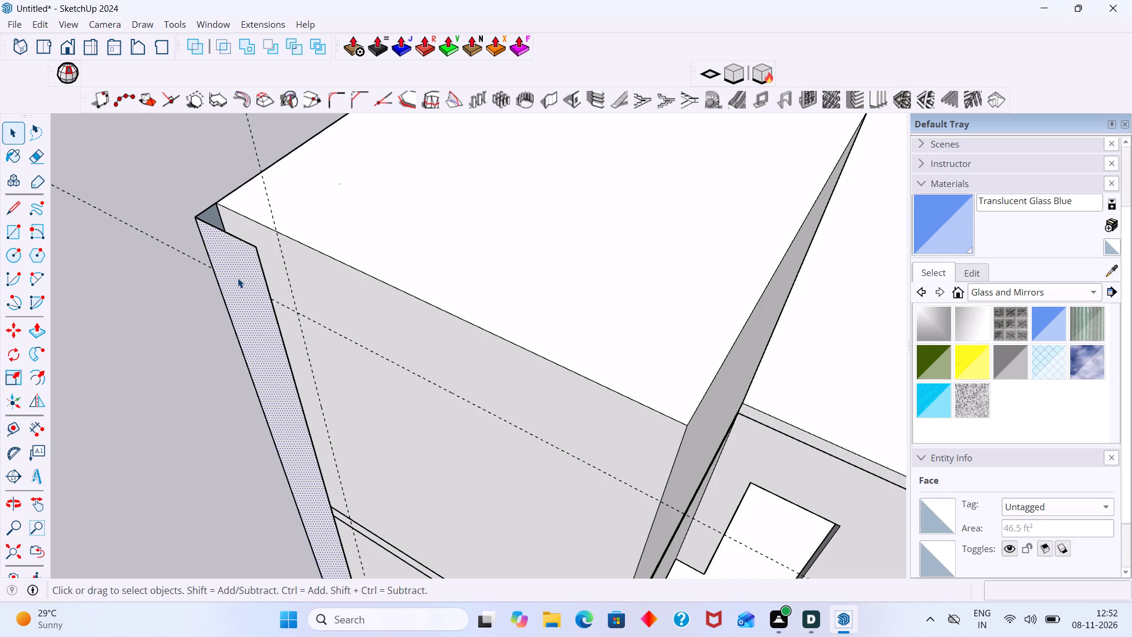
{"action": "key", "text": "p"}
{"action": "left_click", "coordinate": [238, 277]}
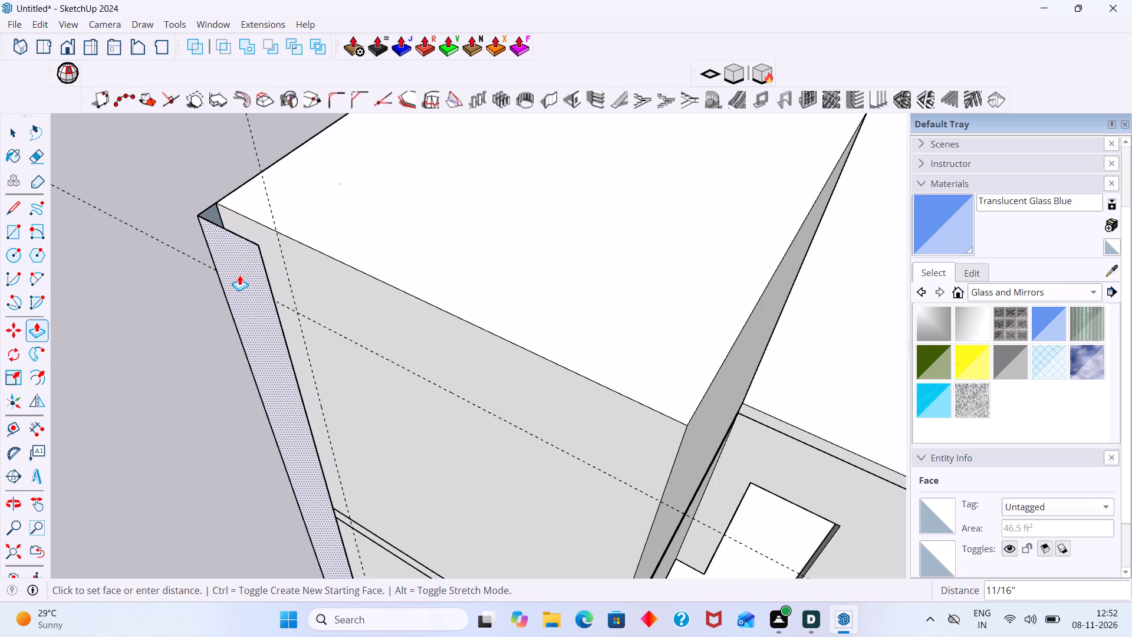
{"action": "left_click", "coordinate": [241, 272]}
{"action": "key", "text": "ctrl+z"}
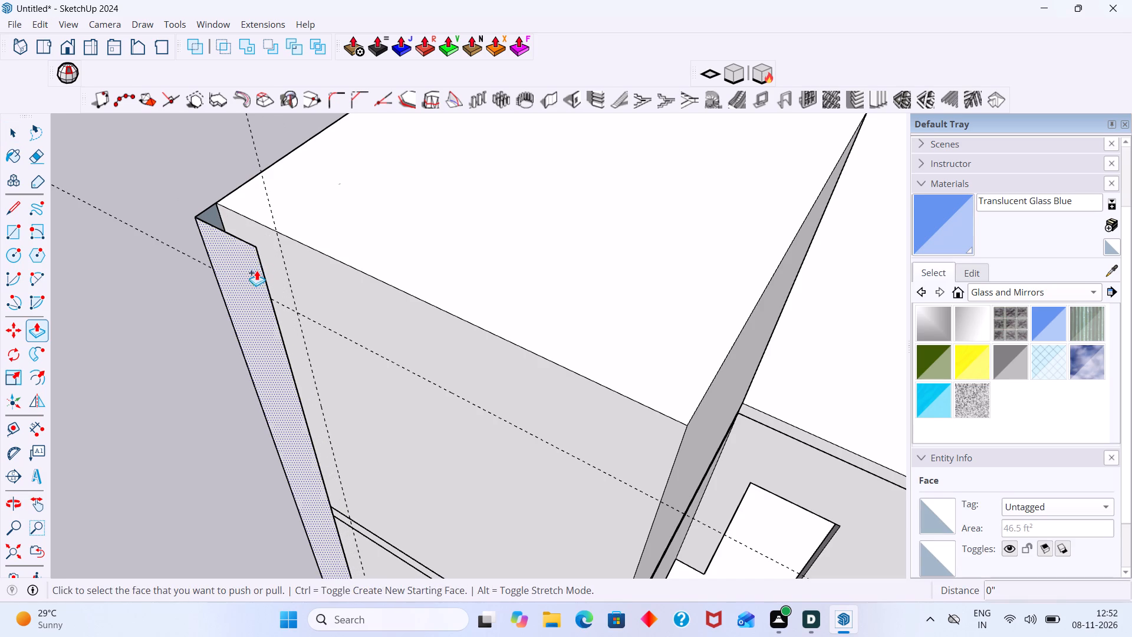
{"action": "left_click", "coordinate": [255, 274]}
{"action": "scroll", "coordinate": [275, 226], "scroll_direction": "up", "scroll_amount": 7}
{"action": "left_click", "coordinate": [275, 229]}
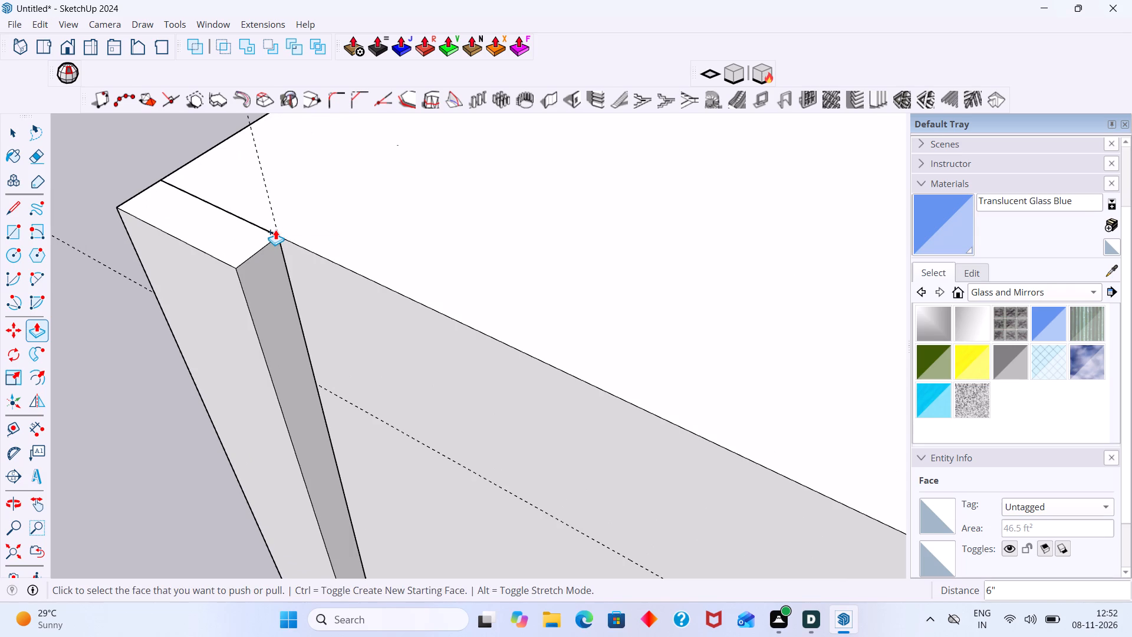
{"action": "key", "text": "space"}
{"action": "scroll", "coordinate": [299, 262], "scroll_direction": "down", "scroll_amount": 8}
{"action": "left_click", "coordinate": [216, 205]}
Draw a 2' by 6" rectangle at the top of the strip's inner side face, down to the horizontal guide.
{"action": "scroll", "coordinate": [212, 219], "scroll_direction": "down", "scroll_amount": 3}
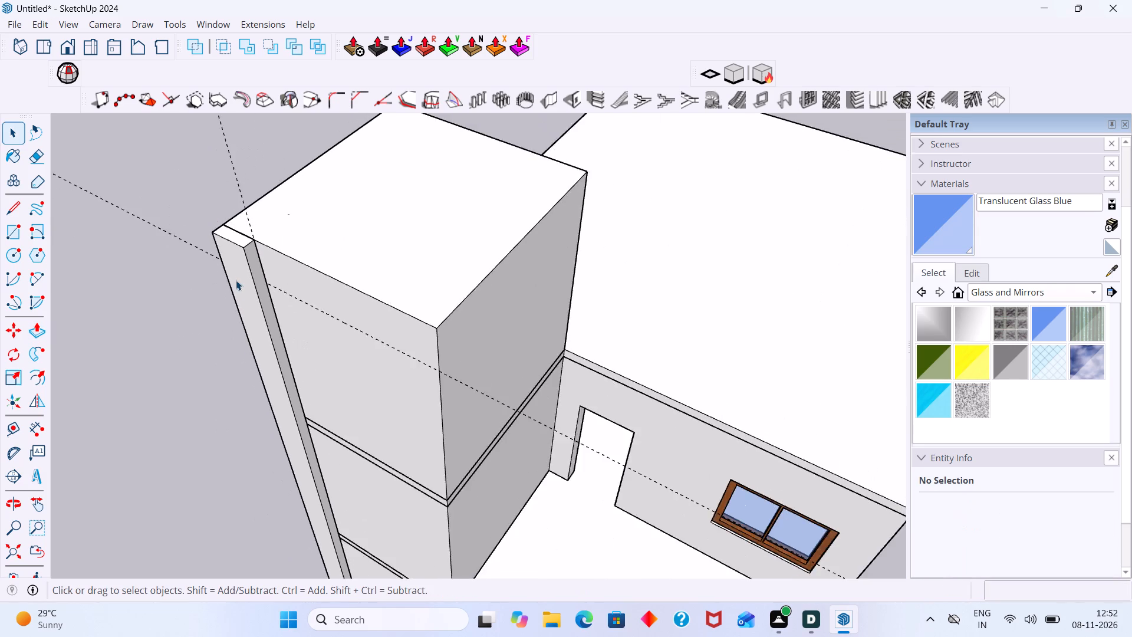
{"action": "scroll", "coordinate": [236, 280], "scroll_direction": "down", "scroll_amount": 4}
{"action": "middle_click_drag", "start_coordinate": [254, 316], "coordinate": [404, 295]}
{"action": "scroll", "coordinate": [391, 304], "scroll_direction": "down", "scroll_amount": 3}
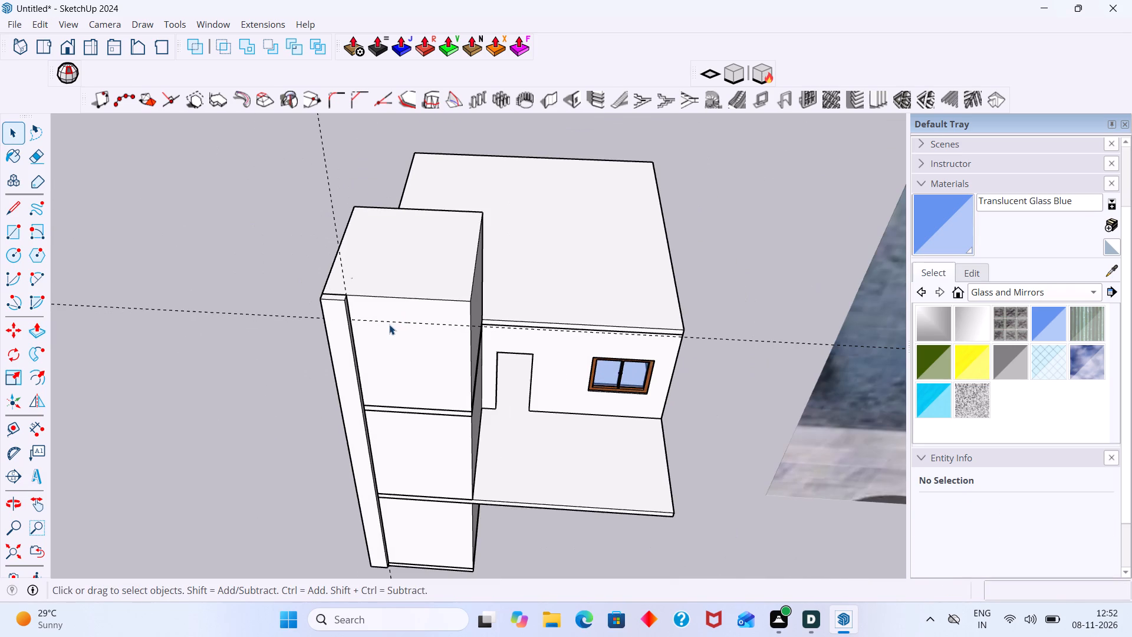
{"action": "scroll", "coordinate": [370, 331], "scroll_direction": "up", "scroll_amount": 6}
{"action": "middle_click_drag", "start_coordinate": [342, 321], "coordinate": [242, 335]}
{"action": "scroll", "coordinate": [285, 288], "scroll_direction": "up", "scroll_amount": 2}
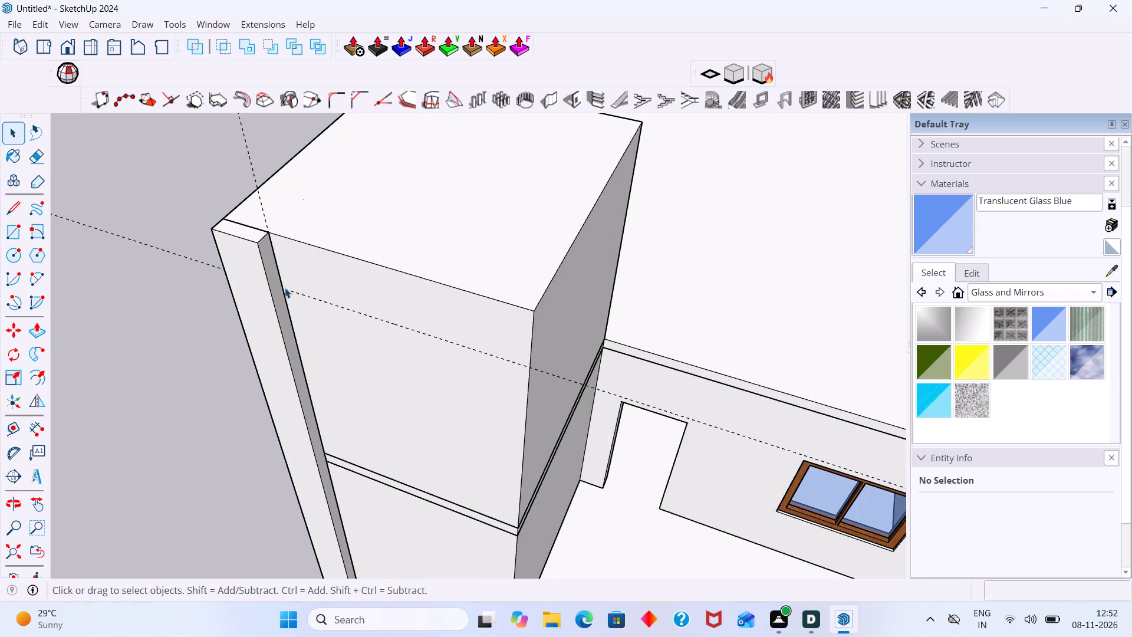
{"action": "key", "text": "r"}
{"action": "scroll", "coordinate": [281, 288], "scroll_direction": "up", "scroll_amount": 3}
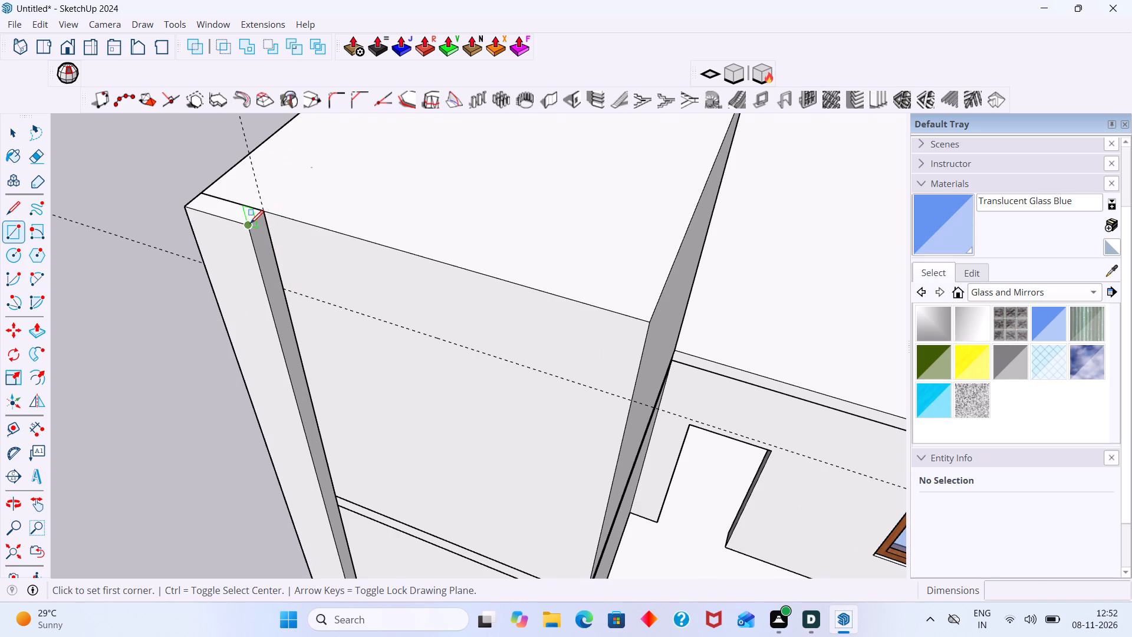
{"action": "left_click", "coordinate": [250, 224]}
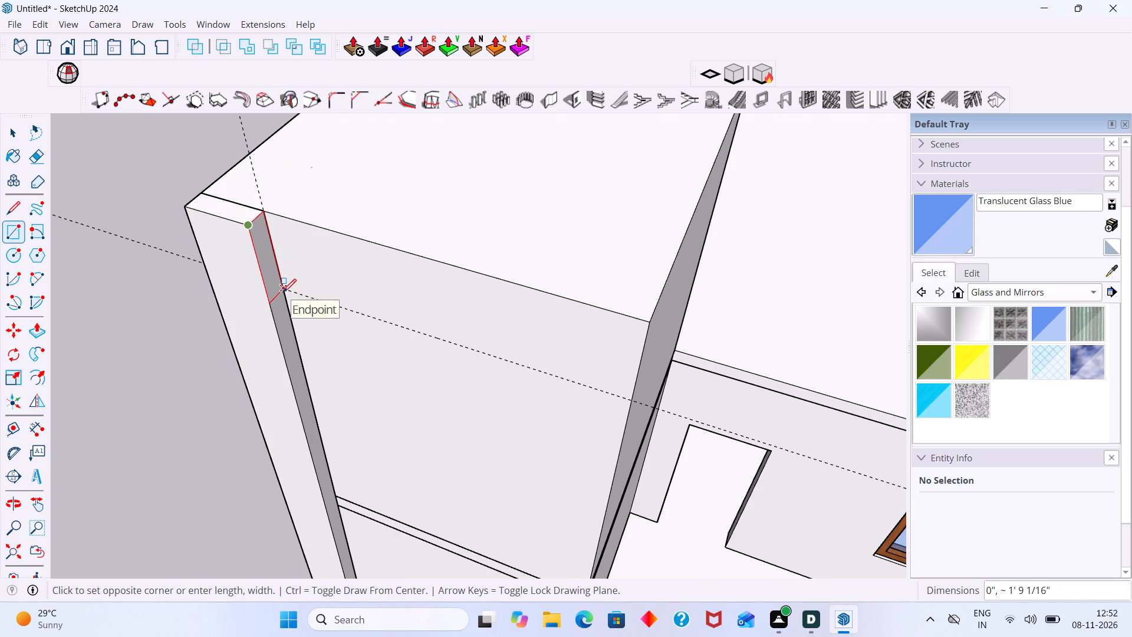
{"action": "left_click", "coordinate": [284, 289]}
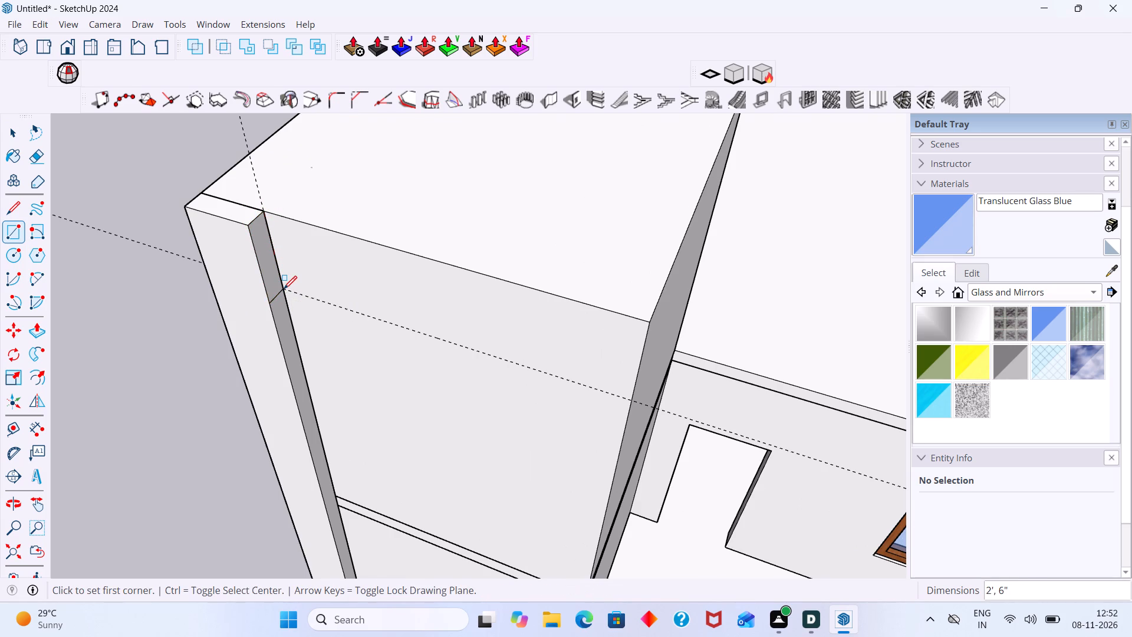
Push/Pull the small rectangle about 7' 7 9/16" across the tower's front to its opposite edge, forming the frame's top band.
{"action": "key", "text": "p"}
{"action": "left_click", "coordinate": [277, 274]}
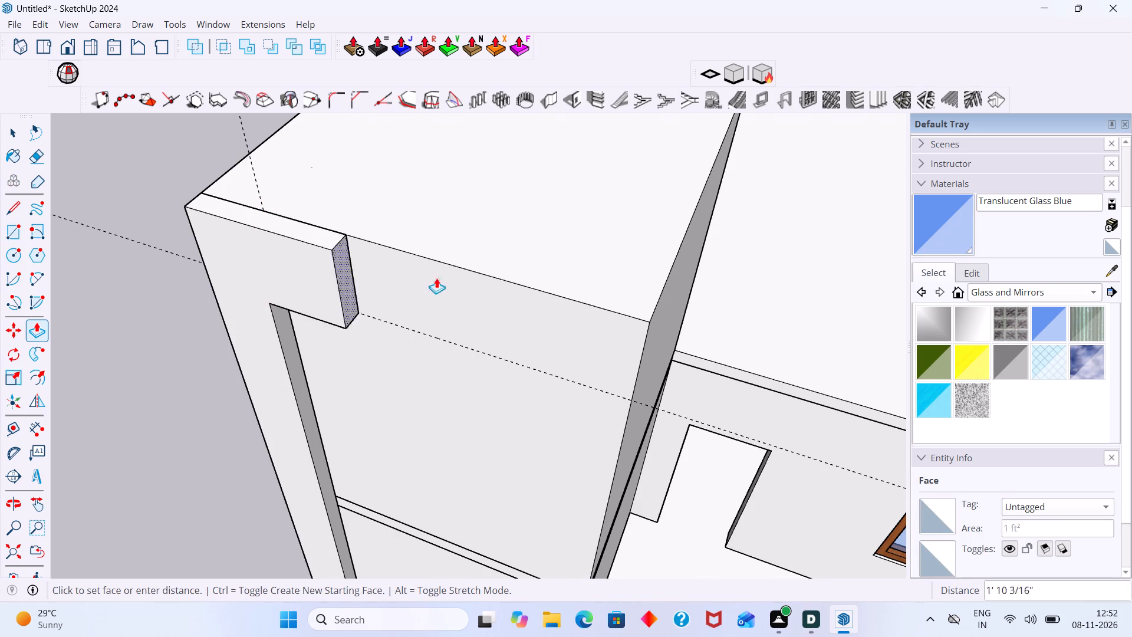
{"action": "left_click", "coordinate": [649, 318]}
{"action": "key", "text": "space"}
Examine the frame's top band and vertical strip on the tower against the reference image.
{"action": "scroll", "coordinate": [621, 333], "scroll_direction": "down", "scroll_amount": 8}
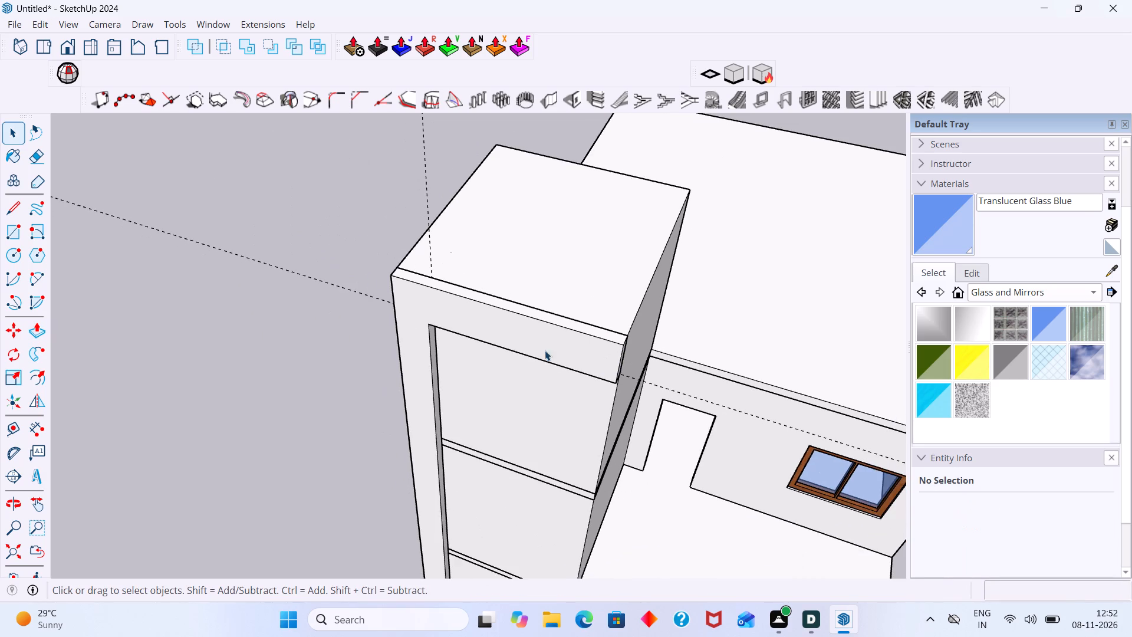
{"action": "left_click", "coordinate": [287, 201]}
{"action": "scroll", "coordinate": [350, 240], "scroll_direction": "down", "scroll_amount": 2}
{"action": "middle_click_drag", "start_coordinate": [370, 257], "coordinate": [501, 263]}
{"action": "scroll", "coordinate": [503, 260], "scroll_direction": "down", "scroll_amount": 5}
{"action": "middle_click_drag", "start_coordinate": [525, 326], "coordinate": [493, 279]}
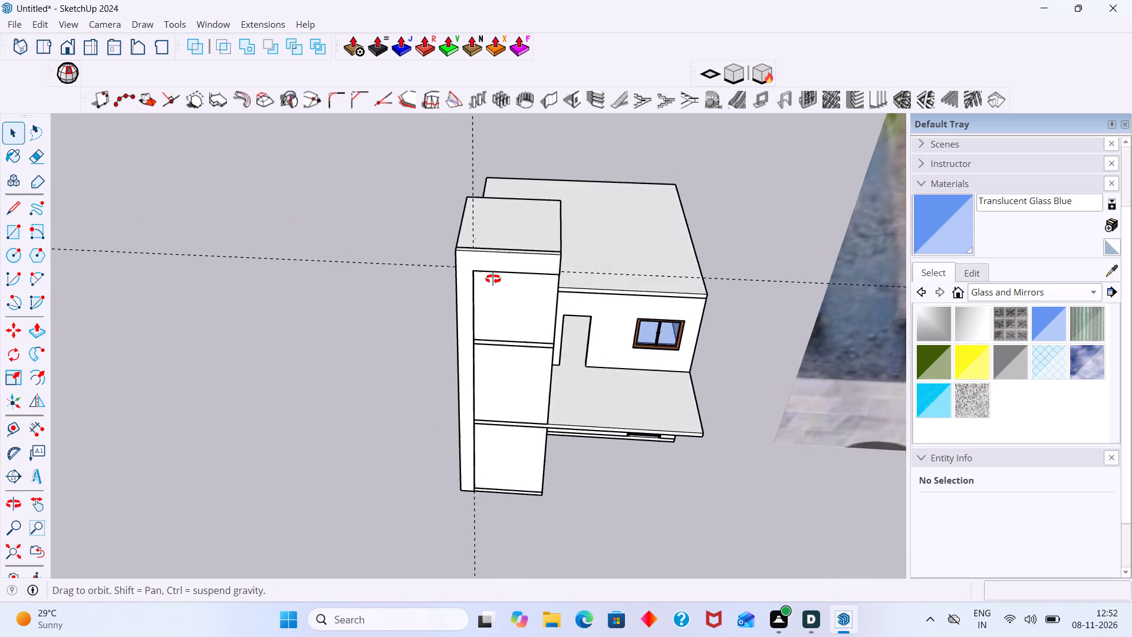
{"action": "middle_click_drag", "start_coordinate": [493, 279], "coordinate": [498, 279]}
{"action": "scroll", "coordinate": [525, 288], "scroll_direction": "down", "scroll_amount": 4}
{"action": "middle_click_drag", "start_coordinate": [527, 300], "coordinate": [292, 305], "text": "shift"}
{"action": "scroll", "coordinate": [406, 303], "scroll_direction": "down", "scroll_amount": 6}
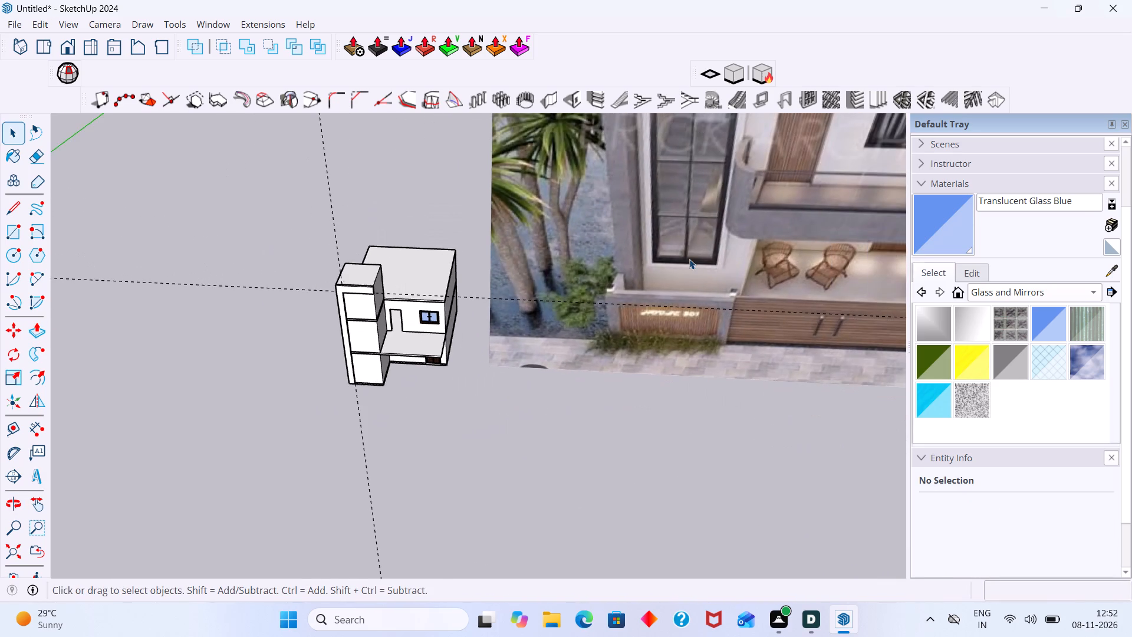
{"action": "scroll", "coordinate": [690, 241], "scroll_direction": "up", "scroll_amount": 12}
{"action": "middle_click_drag", "start_coordinate": [256, 340], "coordinate": [230, 357]}
{"action": "scroll", "coordinate": [291, 329], "scroll_direction": "up", "scroll_amount": 5}
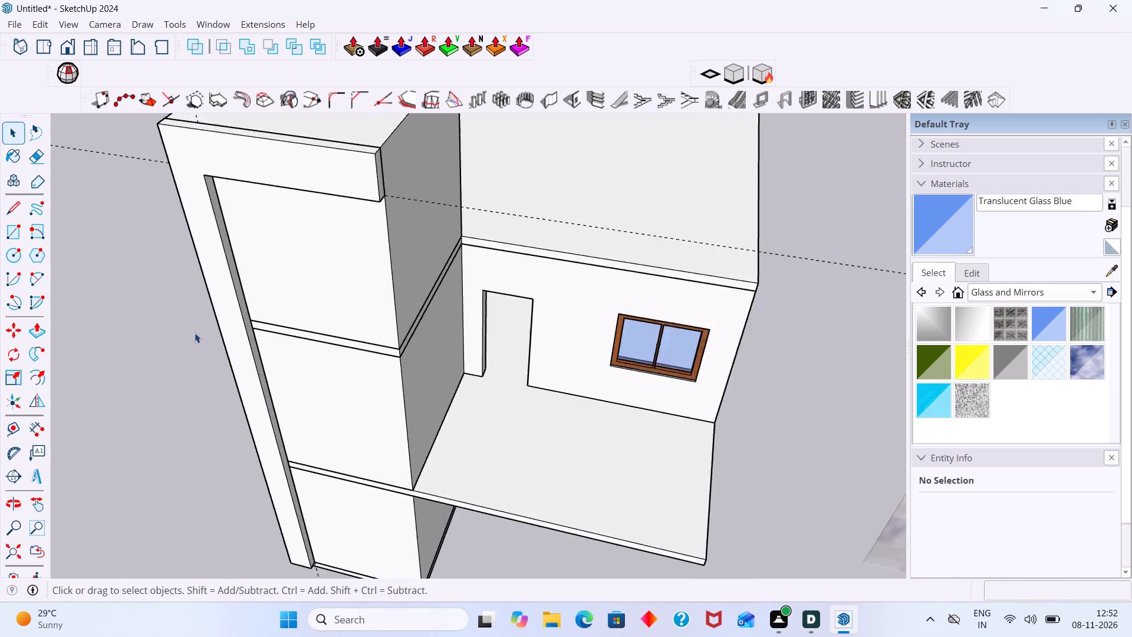
{"action": "scroll", "coordinate": [195, 333], "scroll_direction": "up", "scroll_amount": 6}
{"action": "middle_click_drag", "start_coordinate": [320, 317], "coordinate": [155, 325]}
{"action": "scroll", "coordinate": [405, 364], "scroll_direction": "down", "scroll_amount": 12}
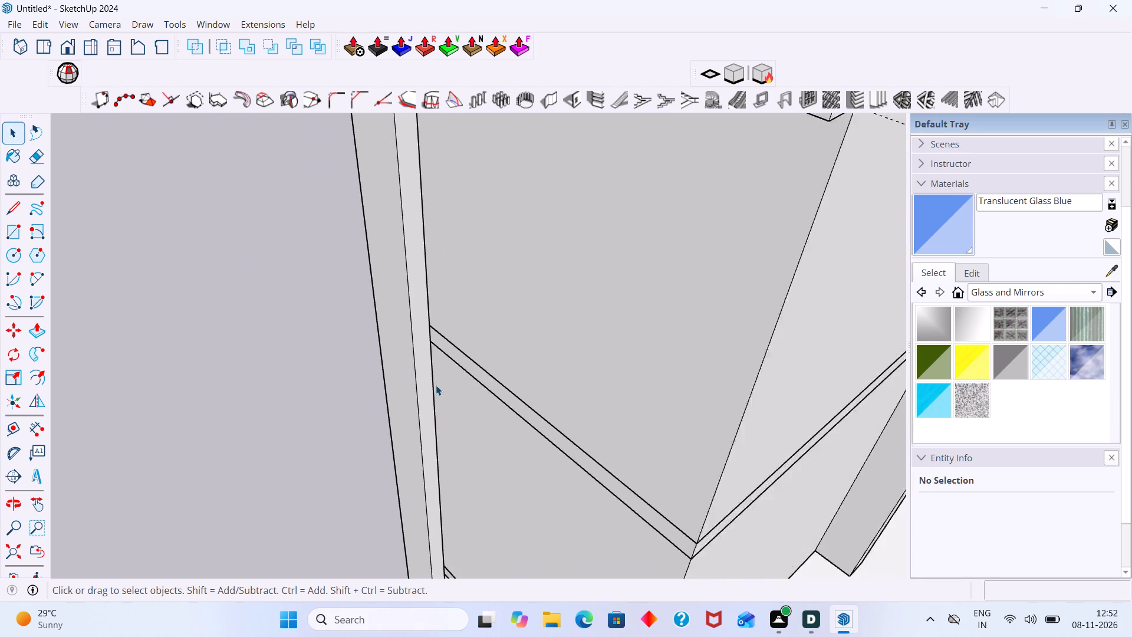
{"action": "scroll", "coordinate": [436, 385], "scroll_direction": "down", "scroll_amount": 13}
{"action": "middle_click_drag", "start_coordinate": [454, 412], "coordinate": [567, 408]}
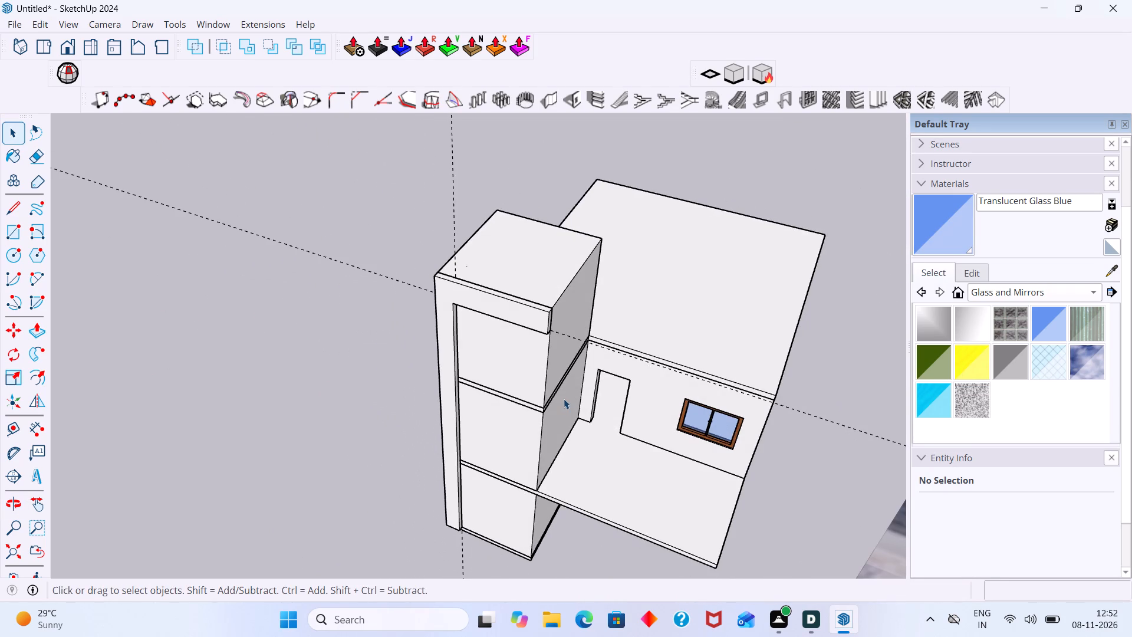
Erase the vertical and horizontal guide lines crossing at the tower.
{"action": "key", "text": "e"}
{"action": "left_click_drag", "start_coordinate": [500, 172], "coordinate": [350, 306]}
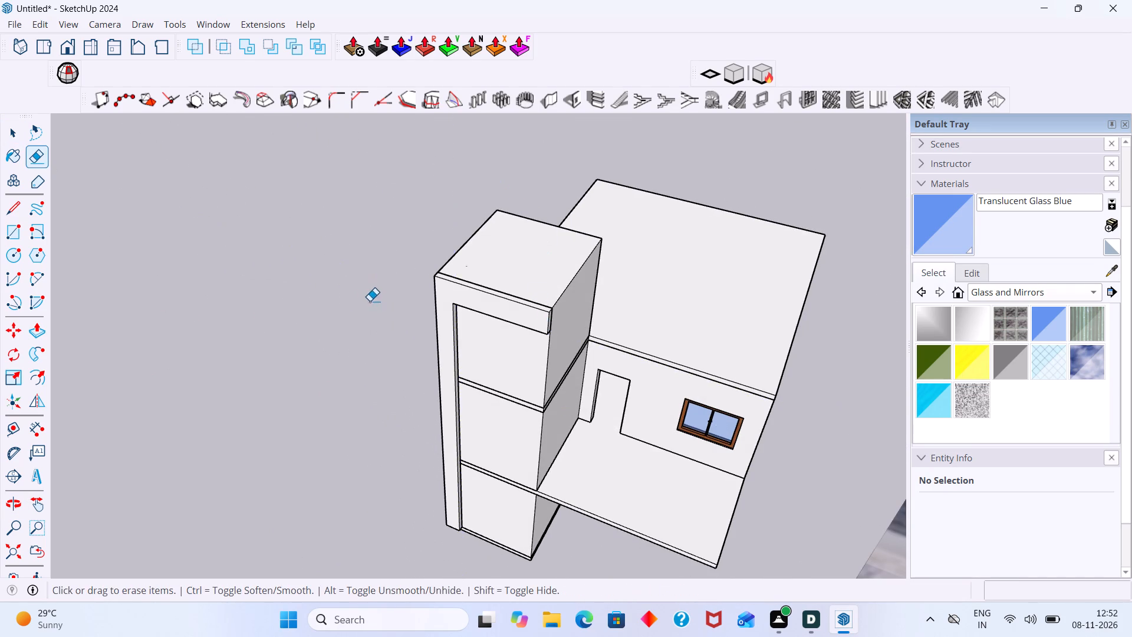
{"action": "scroll", "coordinate": [390, 307], "scroll_direction": "down", "scroll_amount": 6}
{"action": "key", "text": "space"}
Study the frame around the tall window in the reference image and compare it with the modelled tower.
{"action": "scroll", "coordinate": [482, 354], "scroll_direction": "up", "scroll_amount": 5}
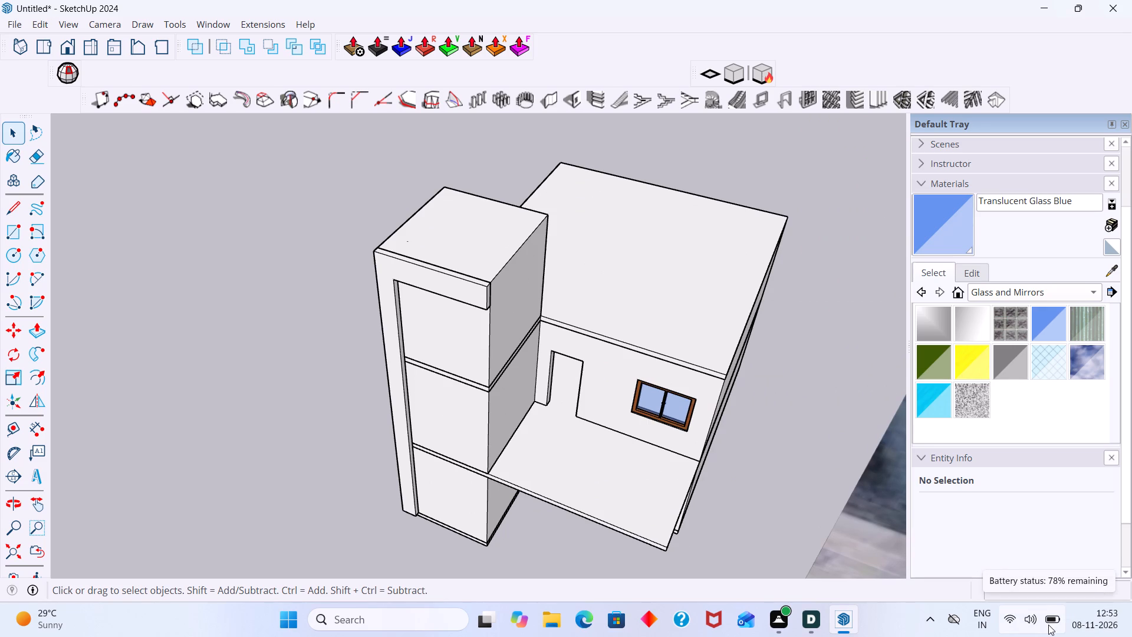
{"action": "scroll", "coordinate": [571, 321], "scroll_direction": "down", "scroll_amount": 2}
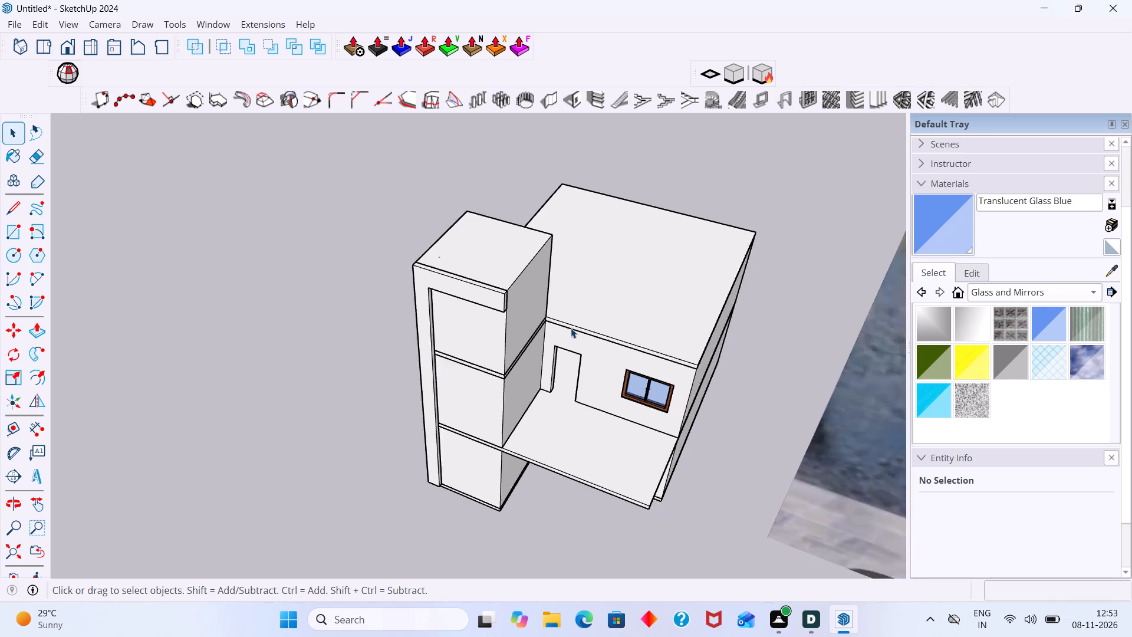
{"action": "scroll", "coordinate": [571, 328], "scroll_direction": "down", "scroll_amount": 4}
{"action": "middle_click_drag", "start_coordinate": [565, 350], "coordinate": [302, 349], "text": "shift"}
{"action": "scroll", "coordinate": [357, 327], "scroll_direction": "down", "scroll_amount": 13}
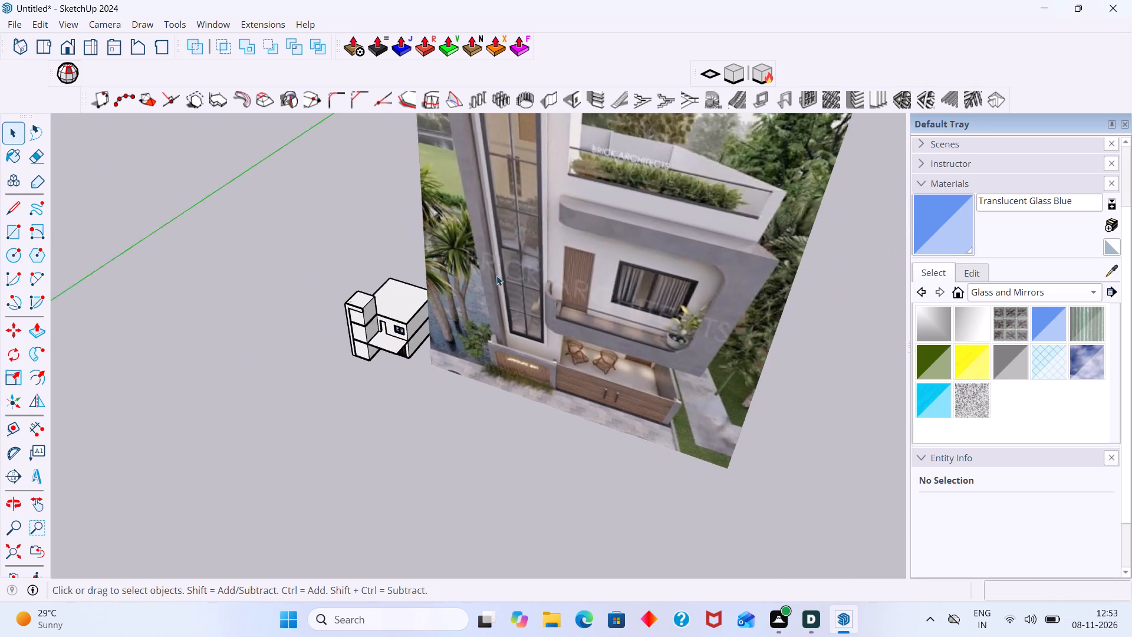
{"action": "scroll", "coordinate": [496, 275], "scroll_direction": "down", "scroll_amount": 2}
{"action": "middle_click_drag", "start_coordinate": [505, 292], "coordinate": [554, 412]}
{"action": "scroll", "coordinate": [593, 268], "scroll_direction": "up", "scroll_amount": 6}
{"action": "scroll", "coordinate": [551, 311], "scroll_direction": "down", "scroll_amount": 3}
{"action": "scroll", "coordinate": [369, 426], "scroll_direction": "up", "scroll_amount": 11}
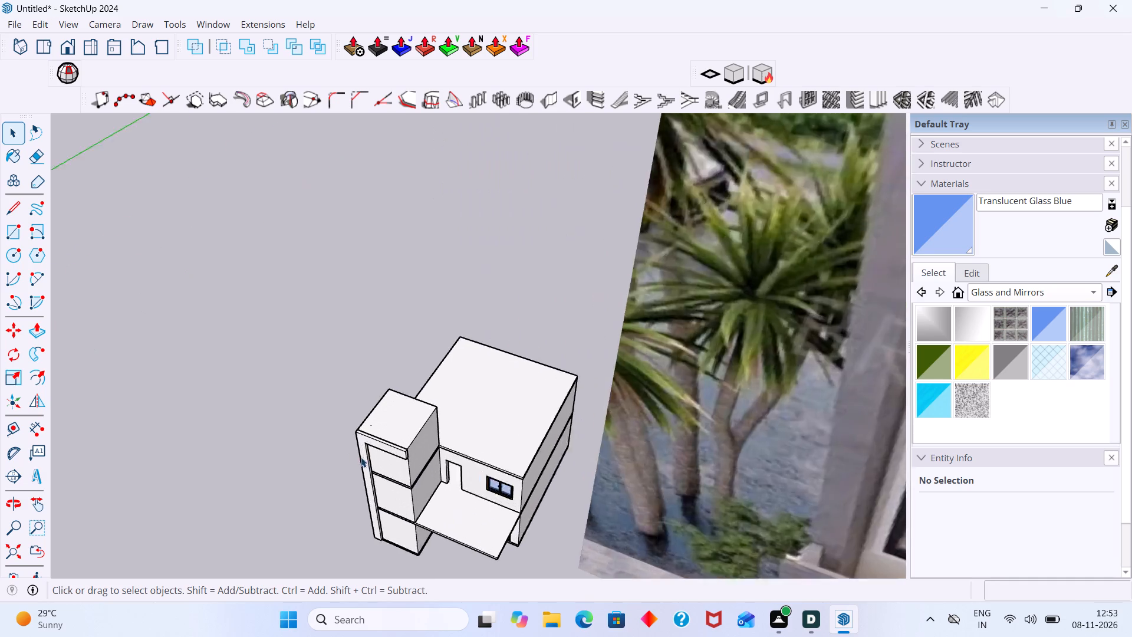
{"action": "scroll", "coordinate": [361, 457], "scroll_direction": "up", "scroll_amount": 11}
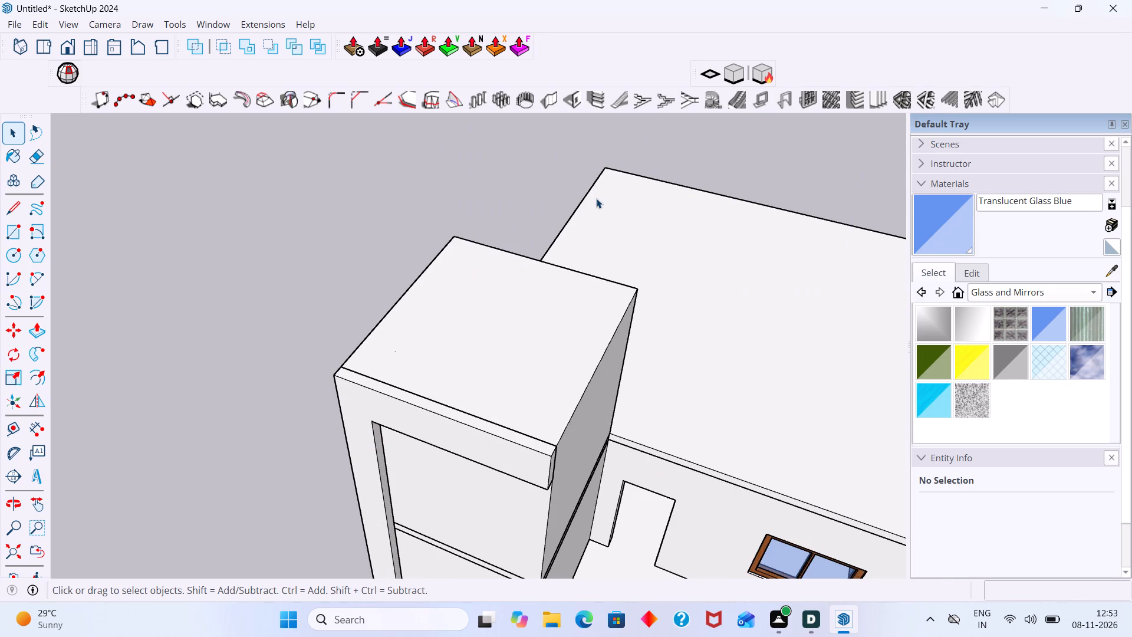
Make the Bevel extension's tools available.
{"action": "right_click", "coordinate": [818, 28]}
{"action": "left_click", "coordinate": [806, 48]}
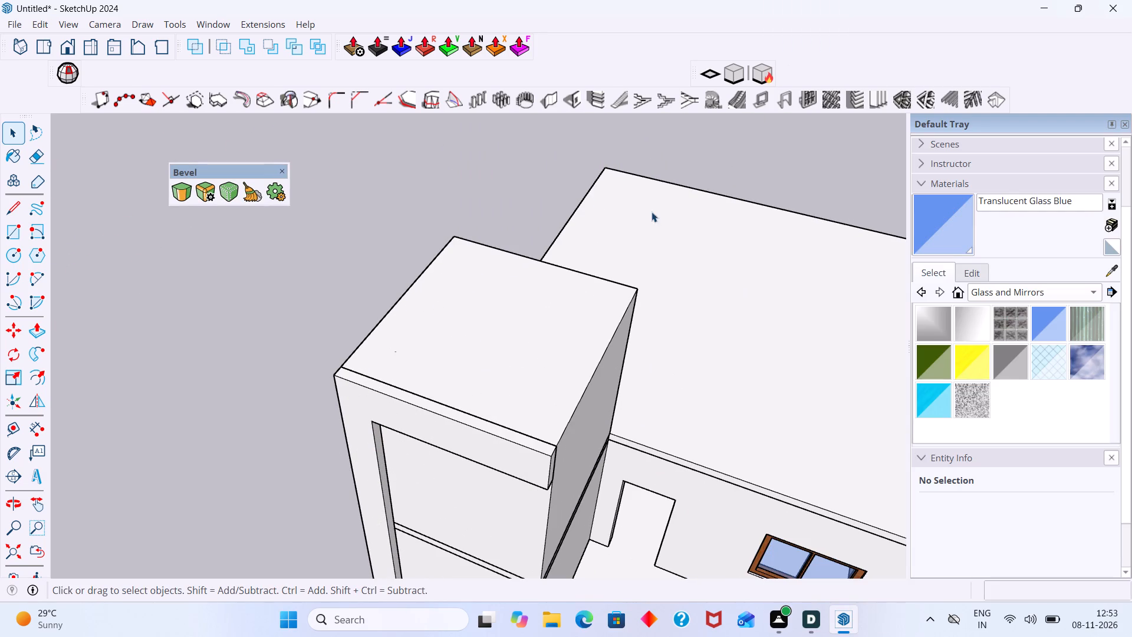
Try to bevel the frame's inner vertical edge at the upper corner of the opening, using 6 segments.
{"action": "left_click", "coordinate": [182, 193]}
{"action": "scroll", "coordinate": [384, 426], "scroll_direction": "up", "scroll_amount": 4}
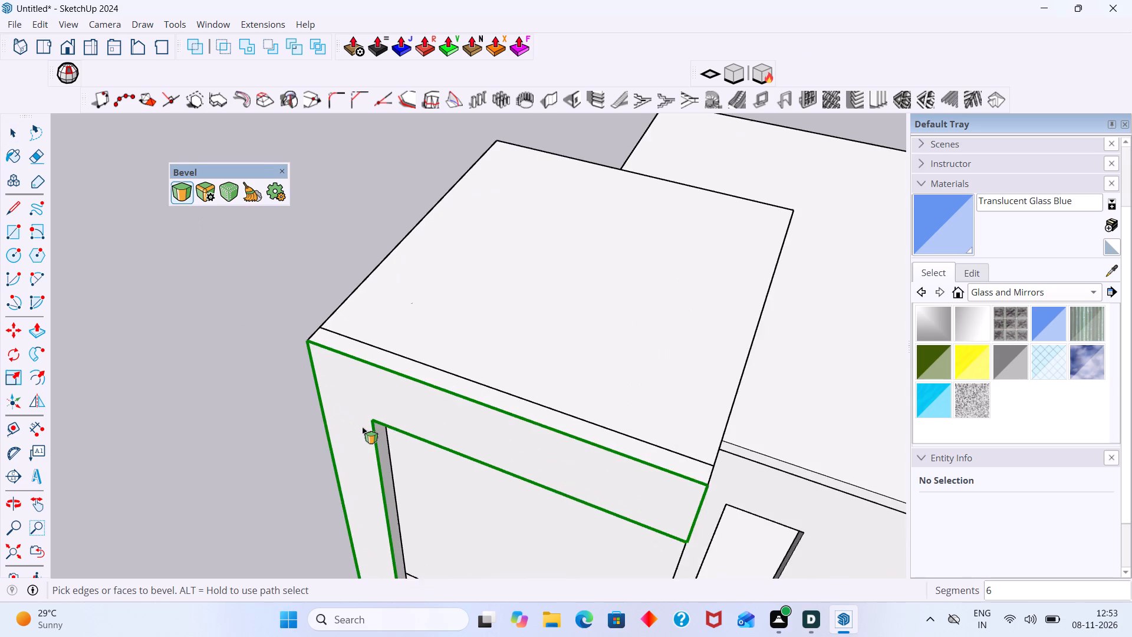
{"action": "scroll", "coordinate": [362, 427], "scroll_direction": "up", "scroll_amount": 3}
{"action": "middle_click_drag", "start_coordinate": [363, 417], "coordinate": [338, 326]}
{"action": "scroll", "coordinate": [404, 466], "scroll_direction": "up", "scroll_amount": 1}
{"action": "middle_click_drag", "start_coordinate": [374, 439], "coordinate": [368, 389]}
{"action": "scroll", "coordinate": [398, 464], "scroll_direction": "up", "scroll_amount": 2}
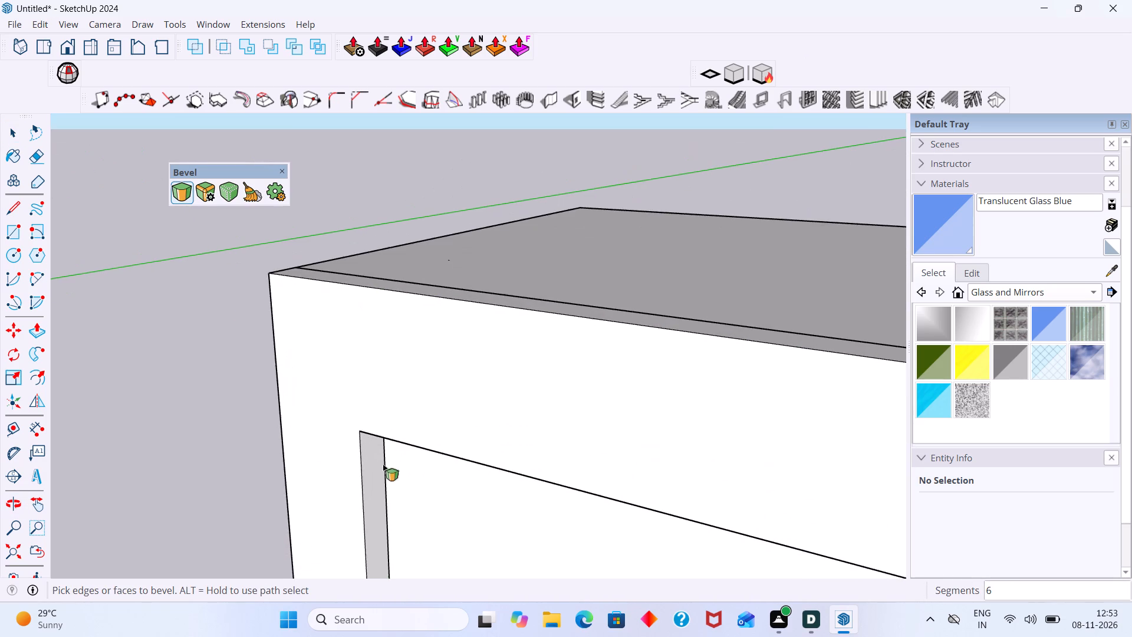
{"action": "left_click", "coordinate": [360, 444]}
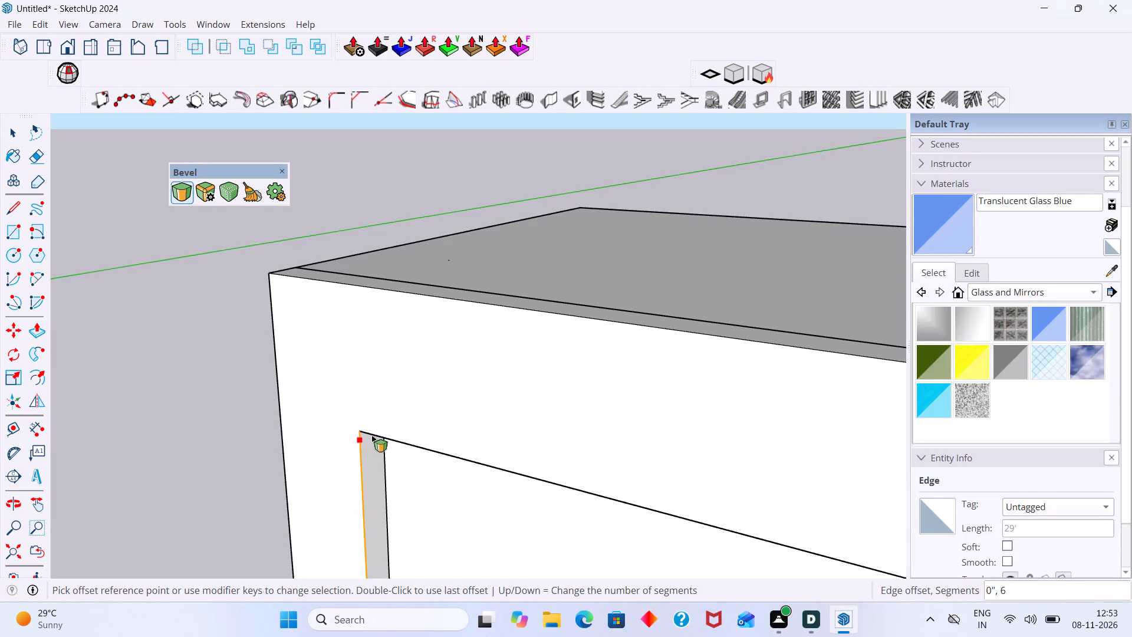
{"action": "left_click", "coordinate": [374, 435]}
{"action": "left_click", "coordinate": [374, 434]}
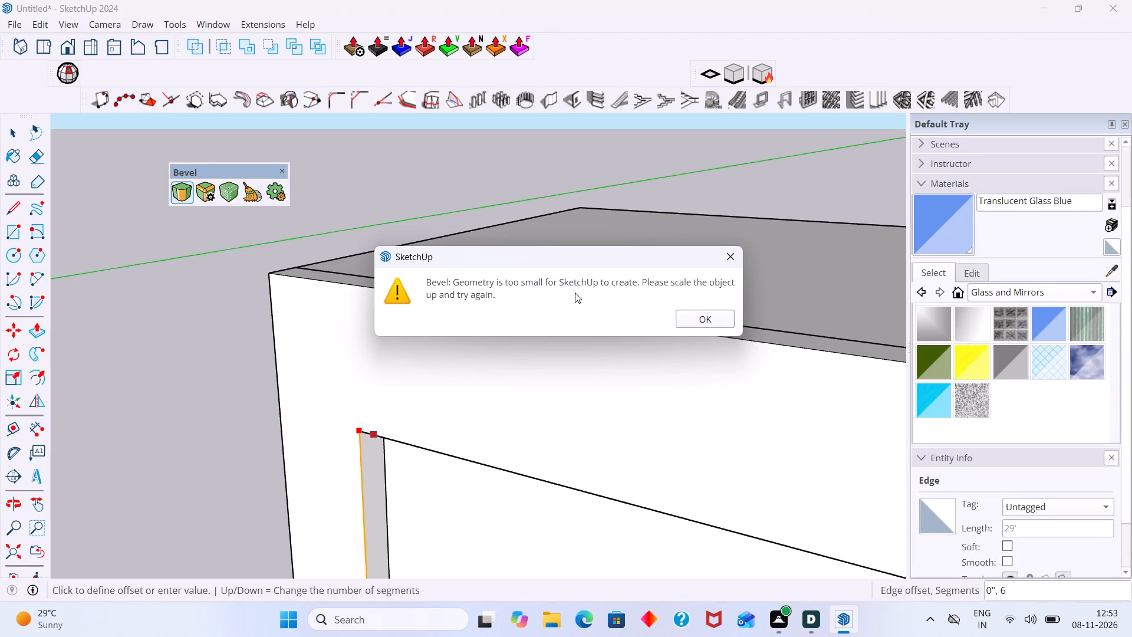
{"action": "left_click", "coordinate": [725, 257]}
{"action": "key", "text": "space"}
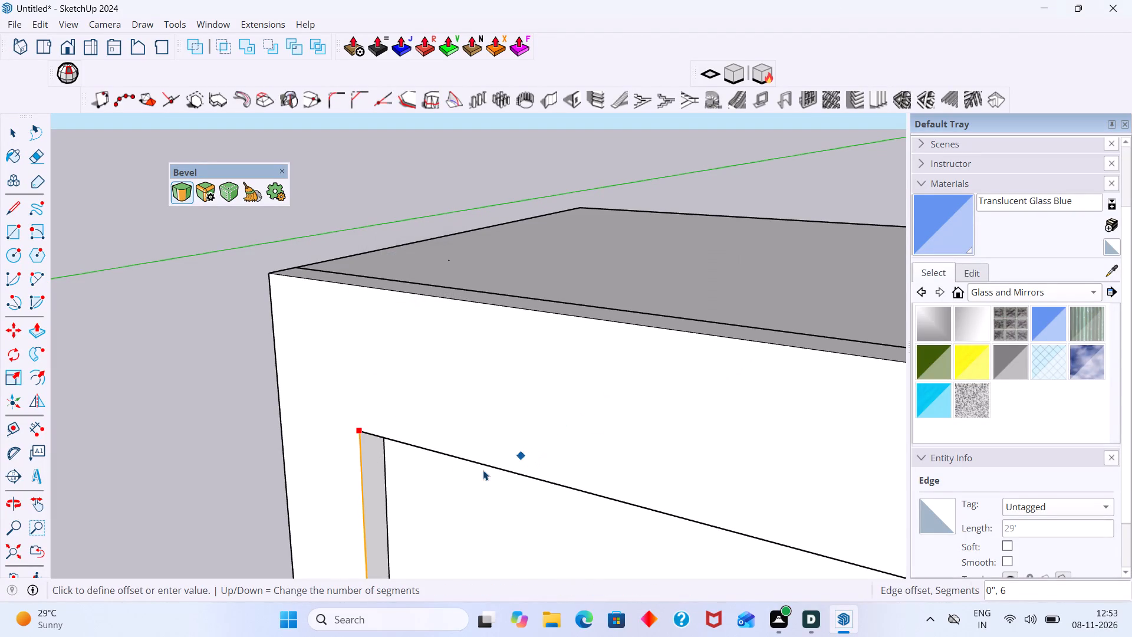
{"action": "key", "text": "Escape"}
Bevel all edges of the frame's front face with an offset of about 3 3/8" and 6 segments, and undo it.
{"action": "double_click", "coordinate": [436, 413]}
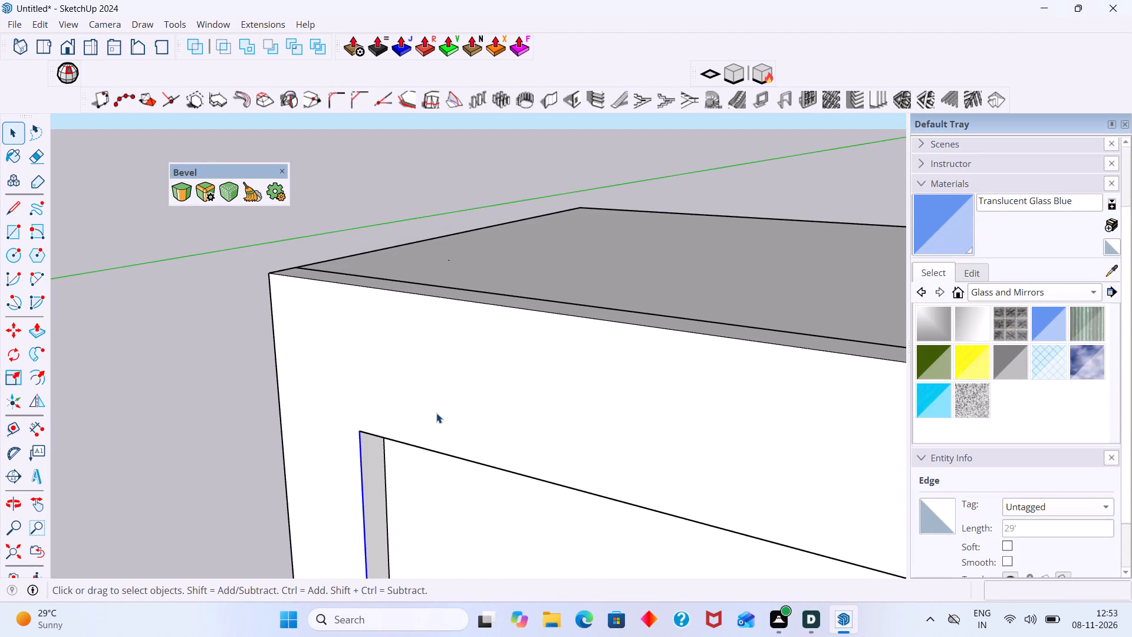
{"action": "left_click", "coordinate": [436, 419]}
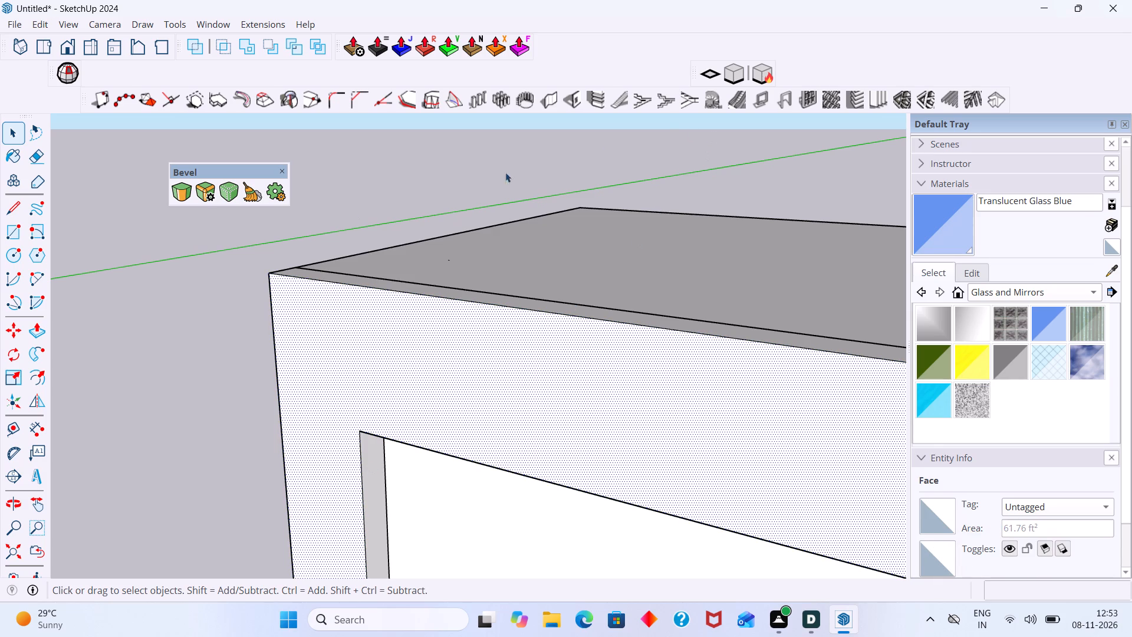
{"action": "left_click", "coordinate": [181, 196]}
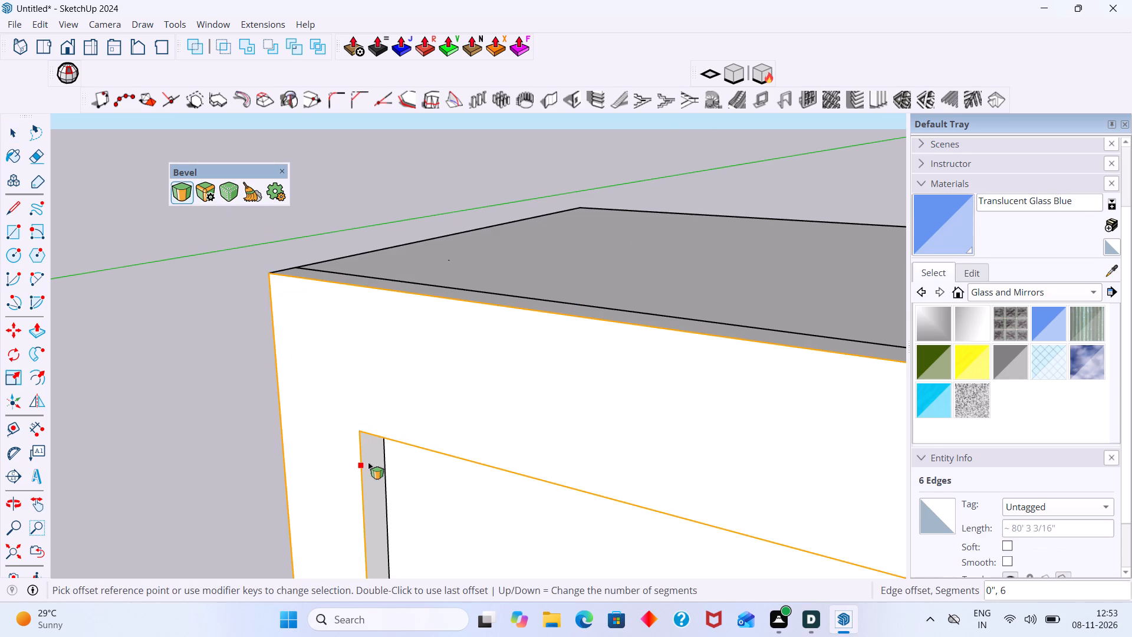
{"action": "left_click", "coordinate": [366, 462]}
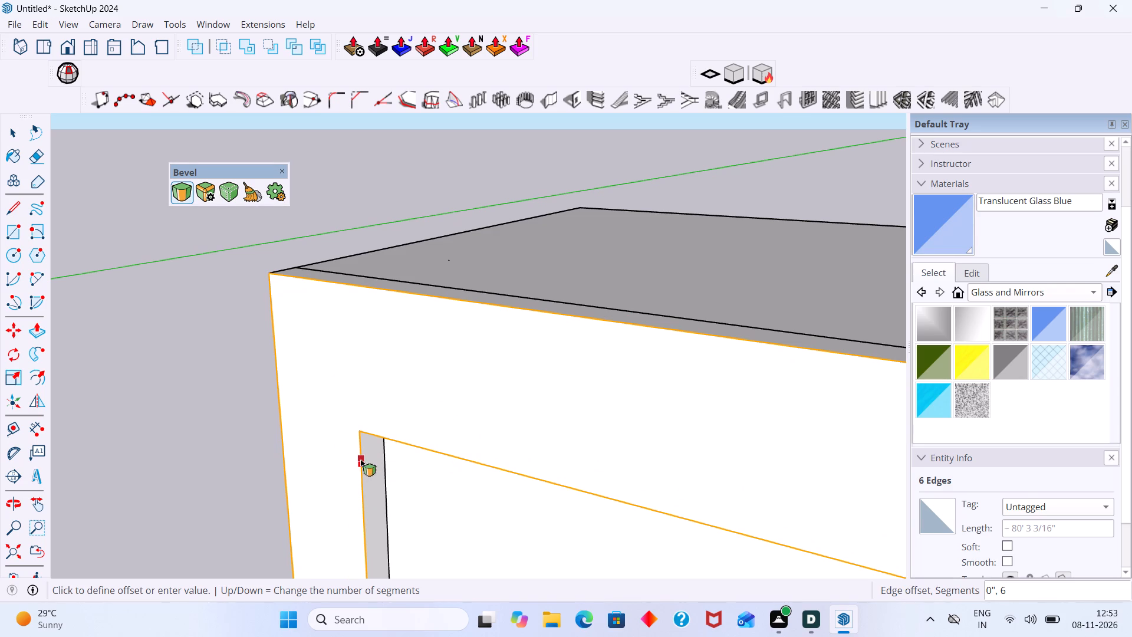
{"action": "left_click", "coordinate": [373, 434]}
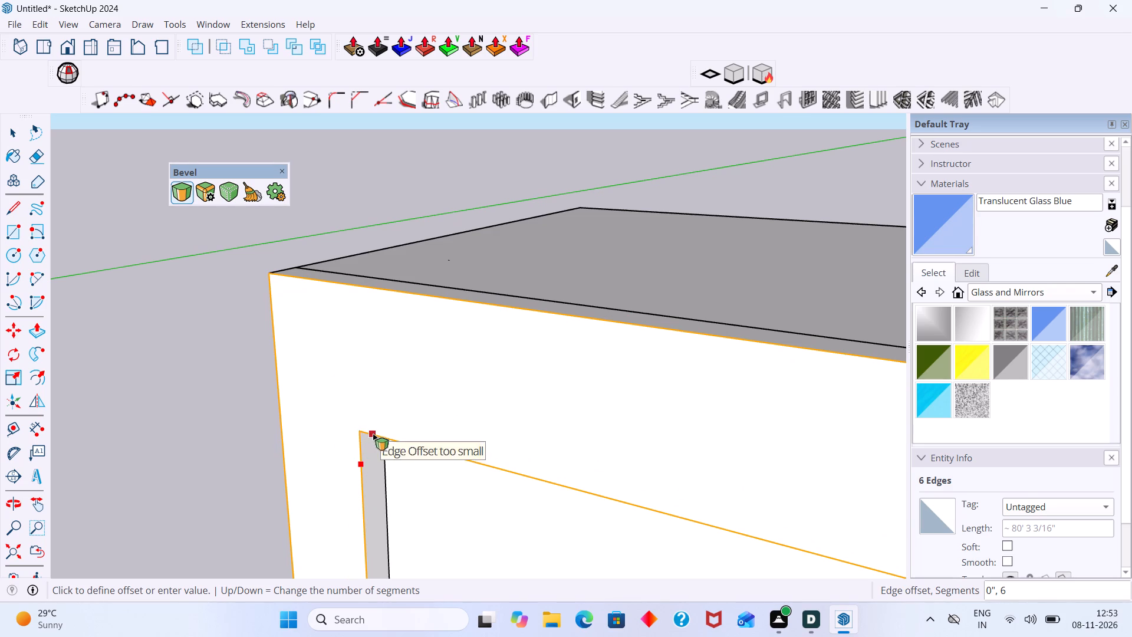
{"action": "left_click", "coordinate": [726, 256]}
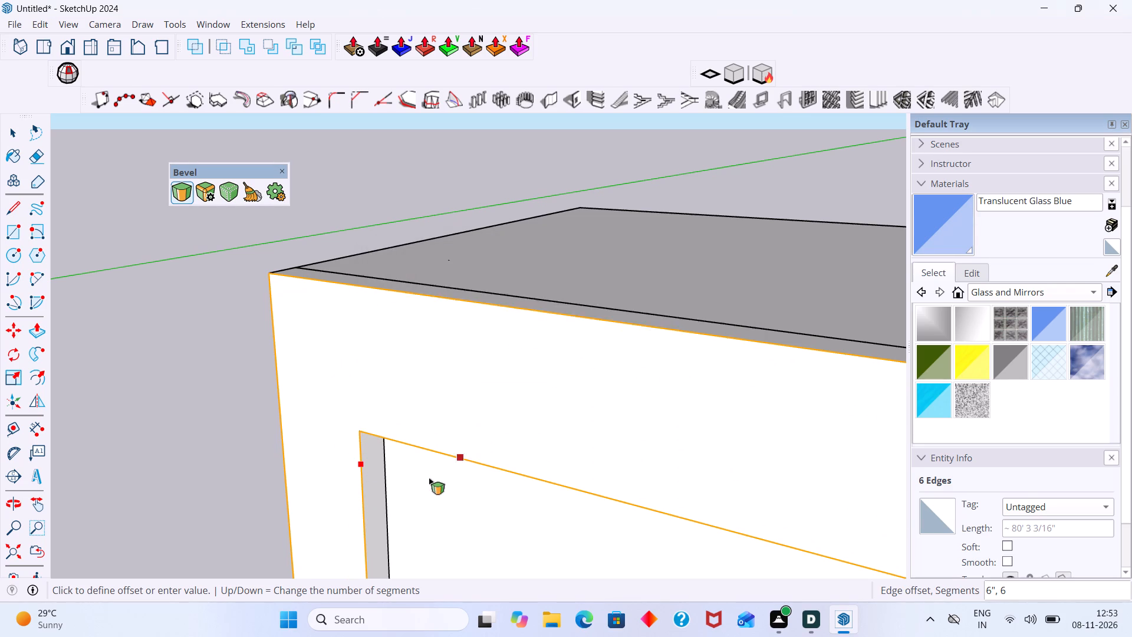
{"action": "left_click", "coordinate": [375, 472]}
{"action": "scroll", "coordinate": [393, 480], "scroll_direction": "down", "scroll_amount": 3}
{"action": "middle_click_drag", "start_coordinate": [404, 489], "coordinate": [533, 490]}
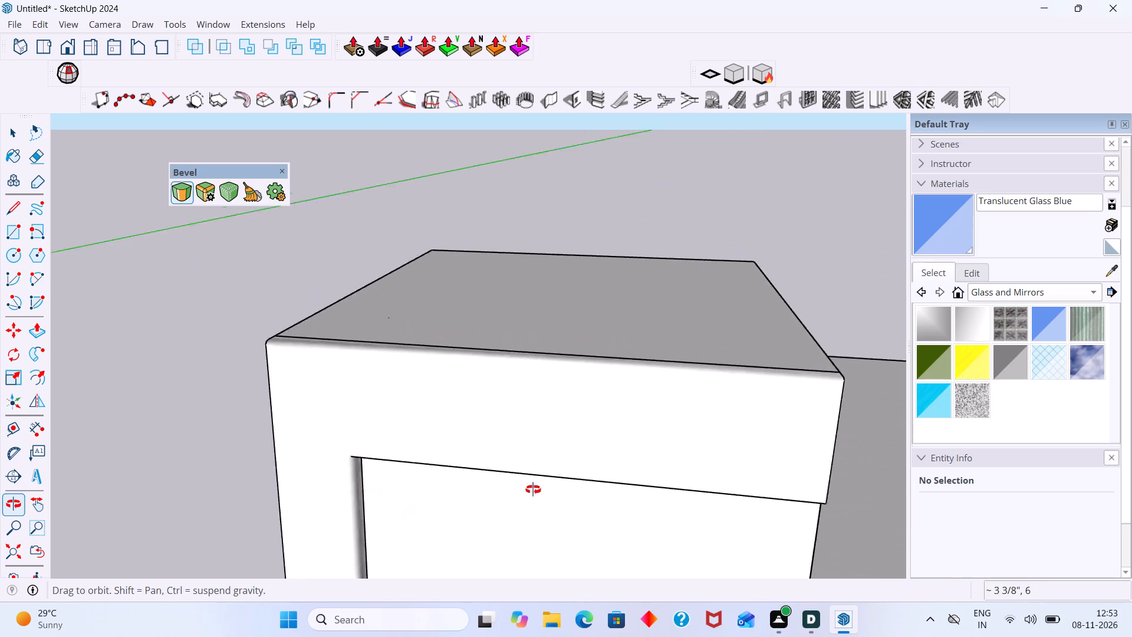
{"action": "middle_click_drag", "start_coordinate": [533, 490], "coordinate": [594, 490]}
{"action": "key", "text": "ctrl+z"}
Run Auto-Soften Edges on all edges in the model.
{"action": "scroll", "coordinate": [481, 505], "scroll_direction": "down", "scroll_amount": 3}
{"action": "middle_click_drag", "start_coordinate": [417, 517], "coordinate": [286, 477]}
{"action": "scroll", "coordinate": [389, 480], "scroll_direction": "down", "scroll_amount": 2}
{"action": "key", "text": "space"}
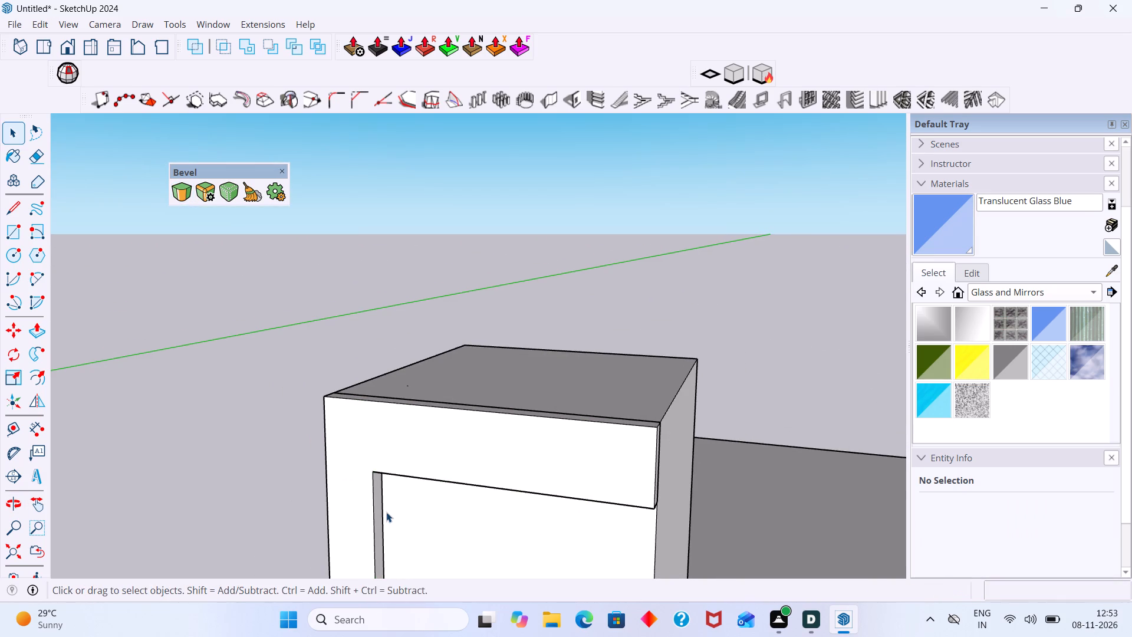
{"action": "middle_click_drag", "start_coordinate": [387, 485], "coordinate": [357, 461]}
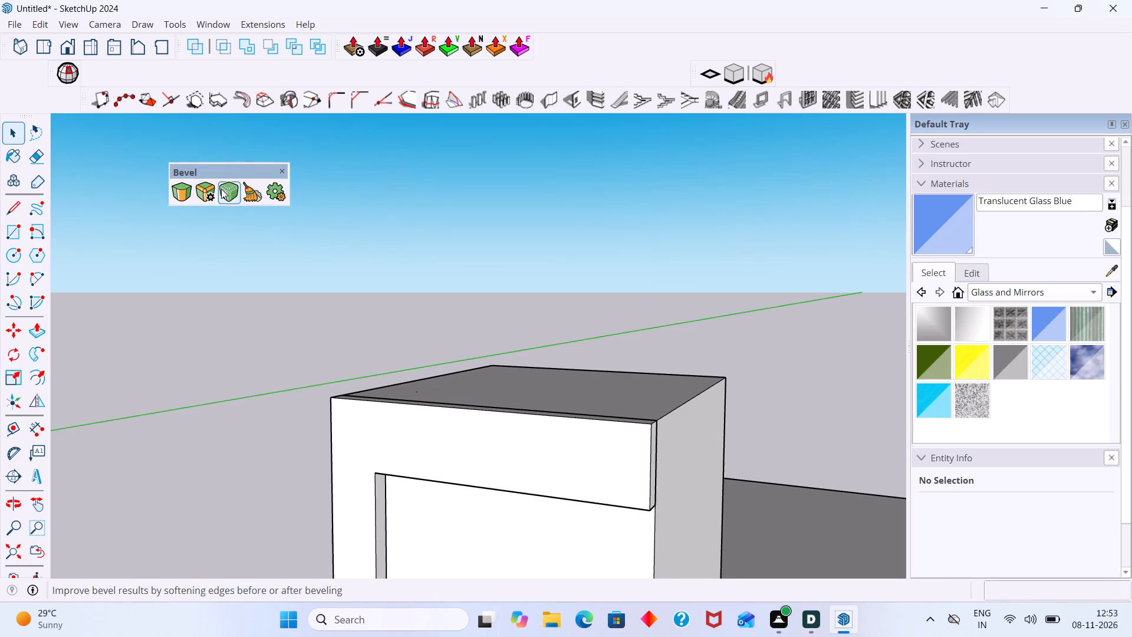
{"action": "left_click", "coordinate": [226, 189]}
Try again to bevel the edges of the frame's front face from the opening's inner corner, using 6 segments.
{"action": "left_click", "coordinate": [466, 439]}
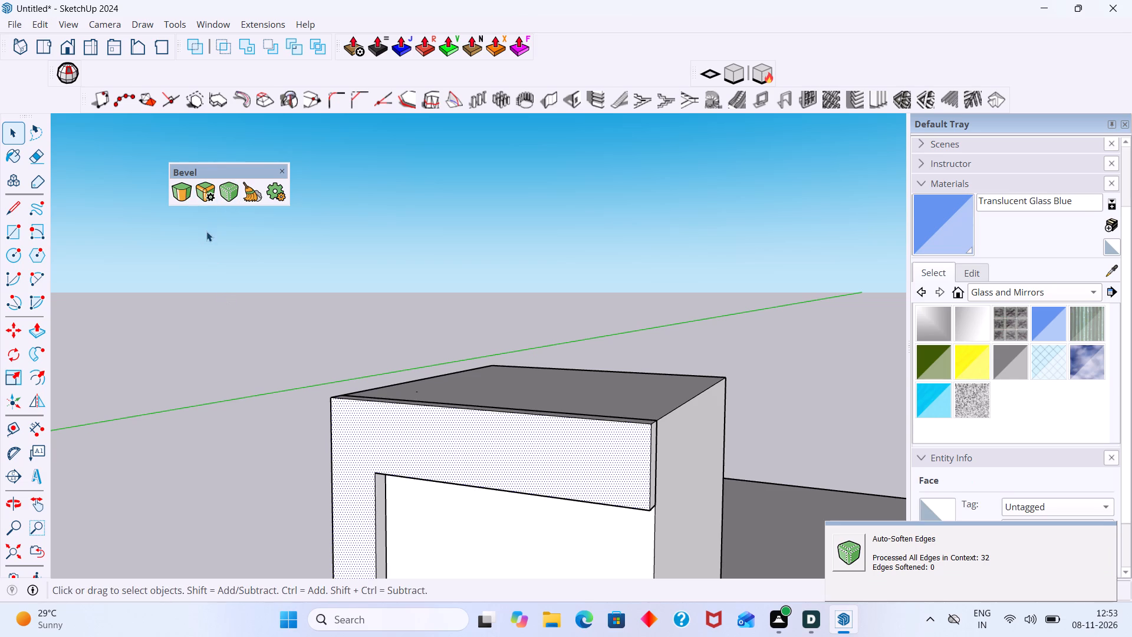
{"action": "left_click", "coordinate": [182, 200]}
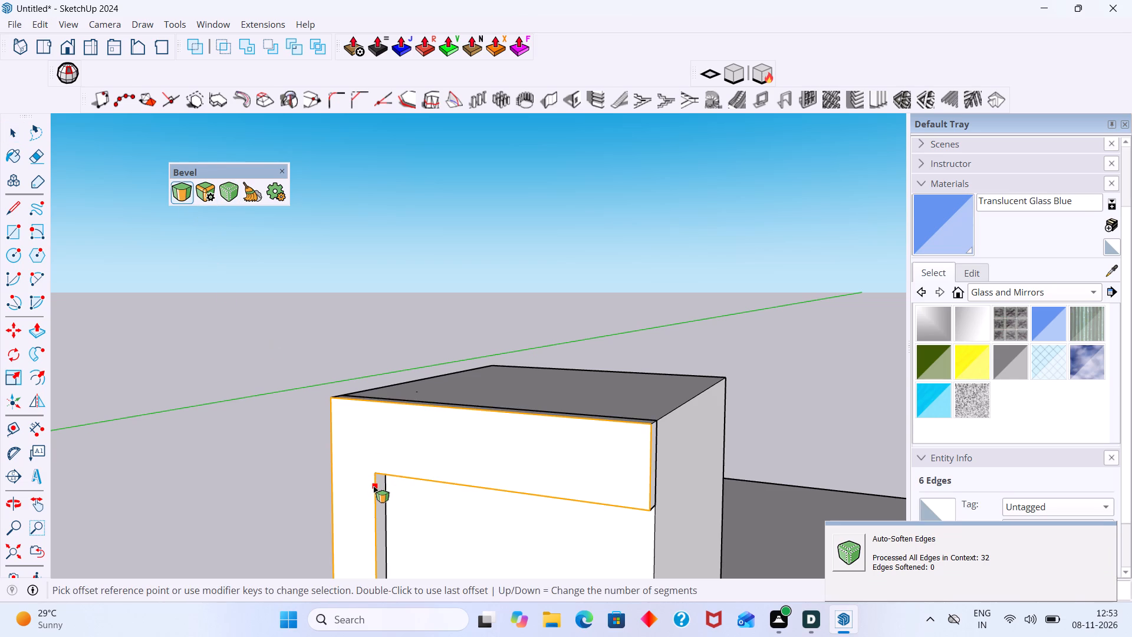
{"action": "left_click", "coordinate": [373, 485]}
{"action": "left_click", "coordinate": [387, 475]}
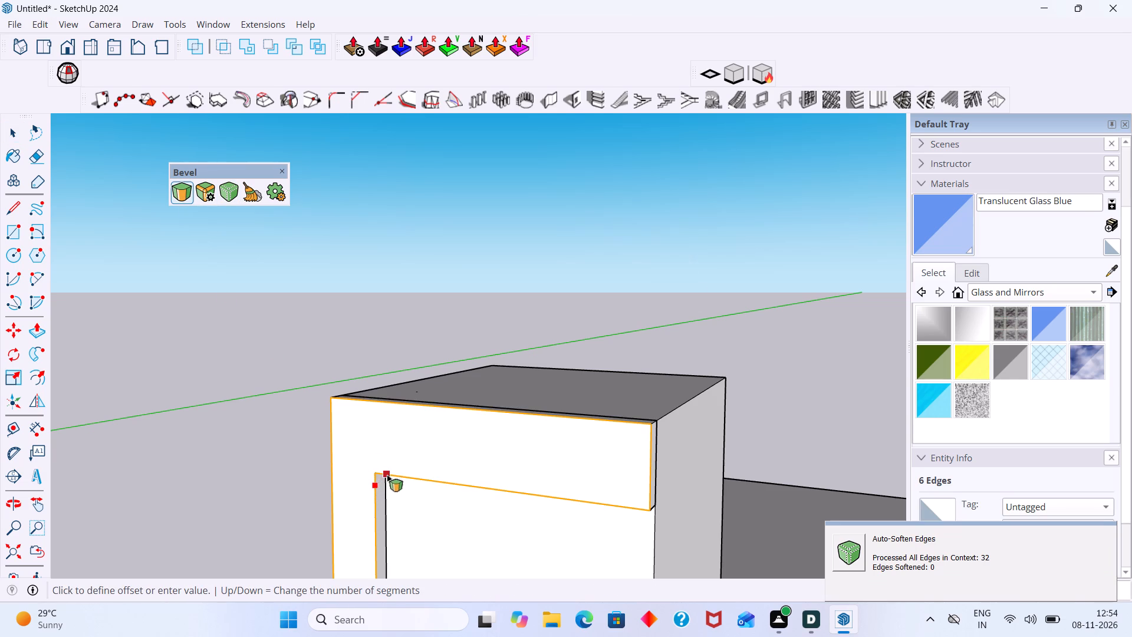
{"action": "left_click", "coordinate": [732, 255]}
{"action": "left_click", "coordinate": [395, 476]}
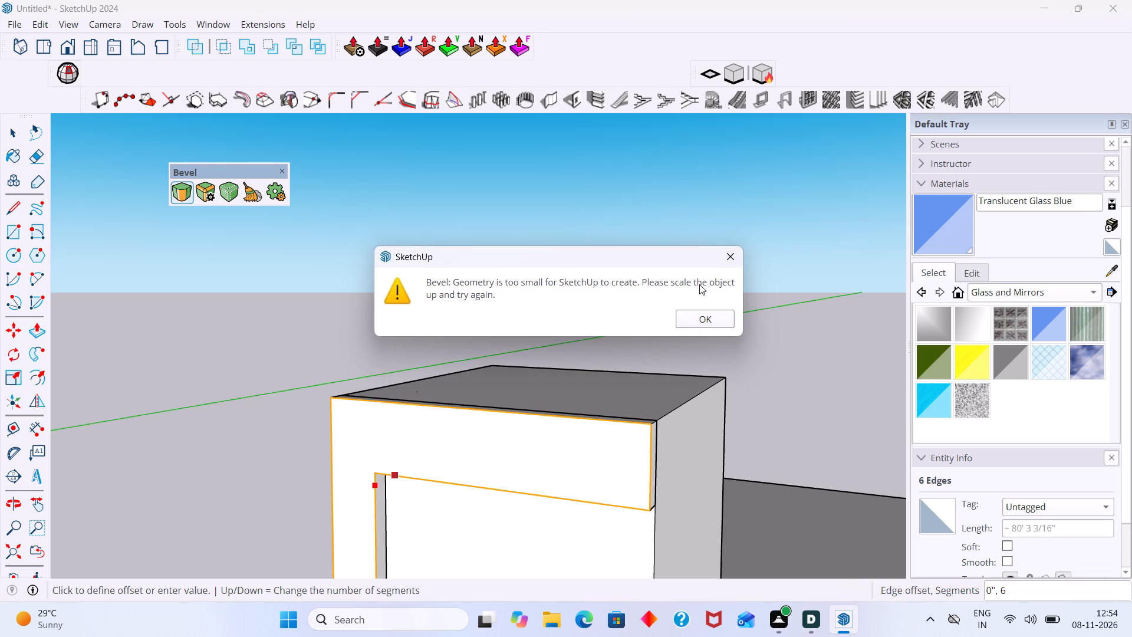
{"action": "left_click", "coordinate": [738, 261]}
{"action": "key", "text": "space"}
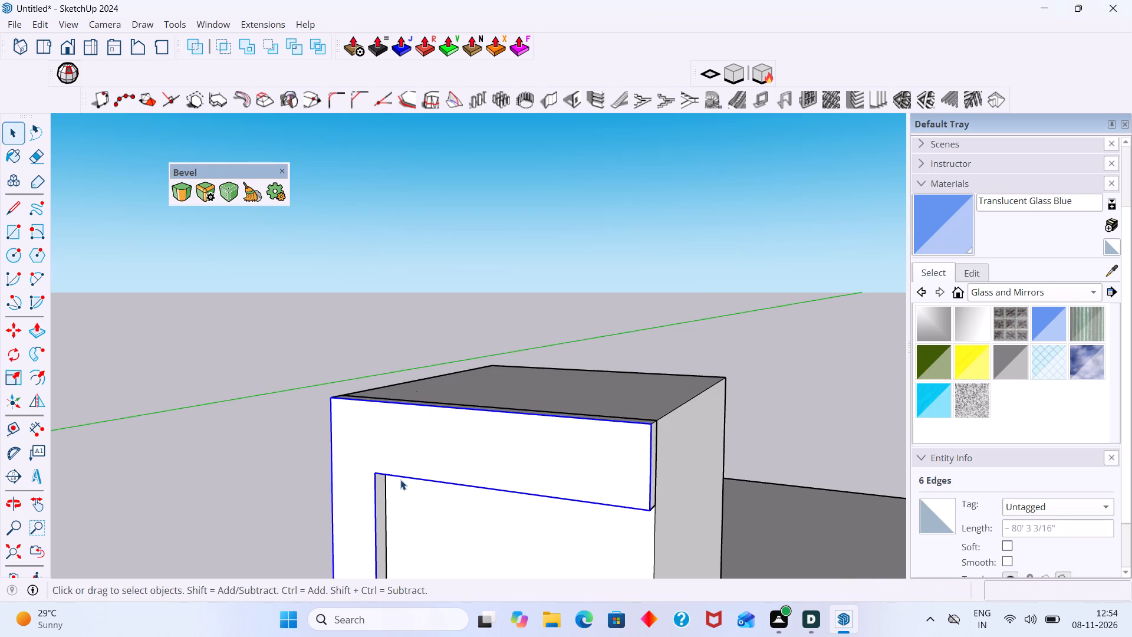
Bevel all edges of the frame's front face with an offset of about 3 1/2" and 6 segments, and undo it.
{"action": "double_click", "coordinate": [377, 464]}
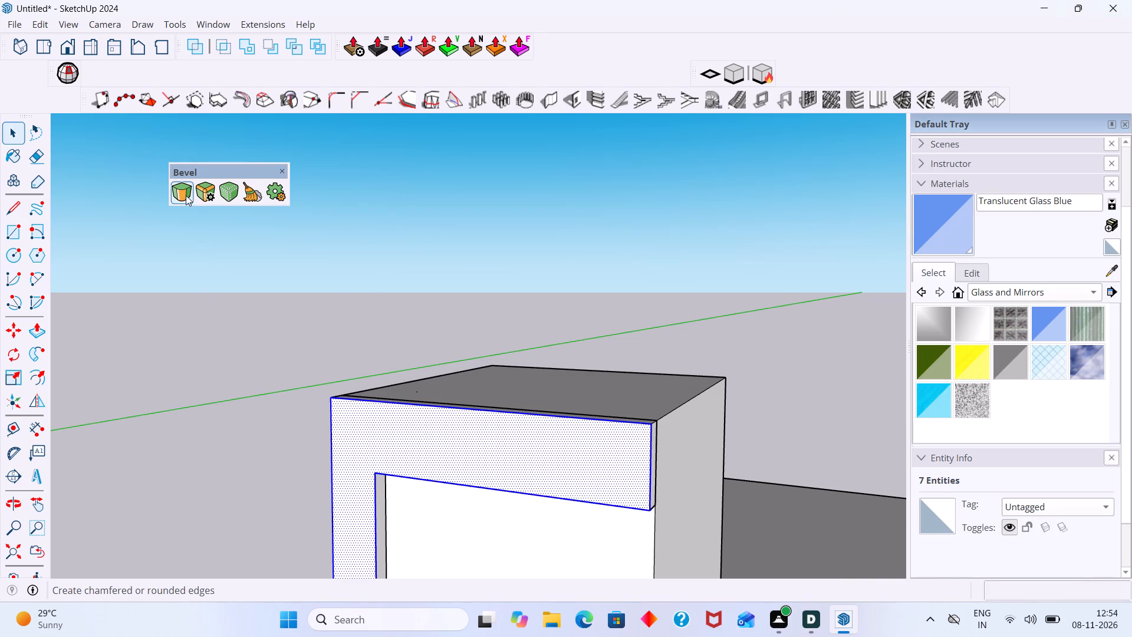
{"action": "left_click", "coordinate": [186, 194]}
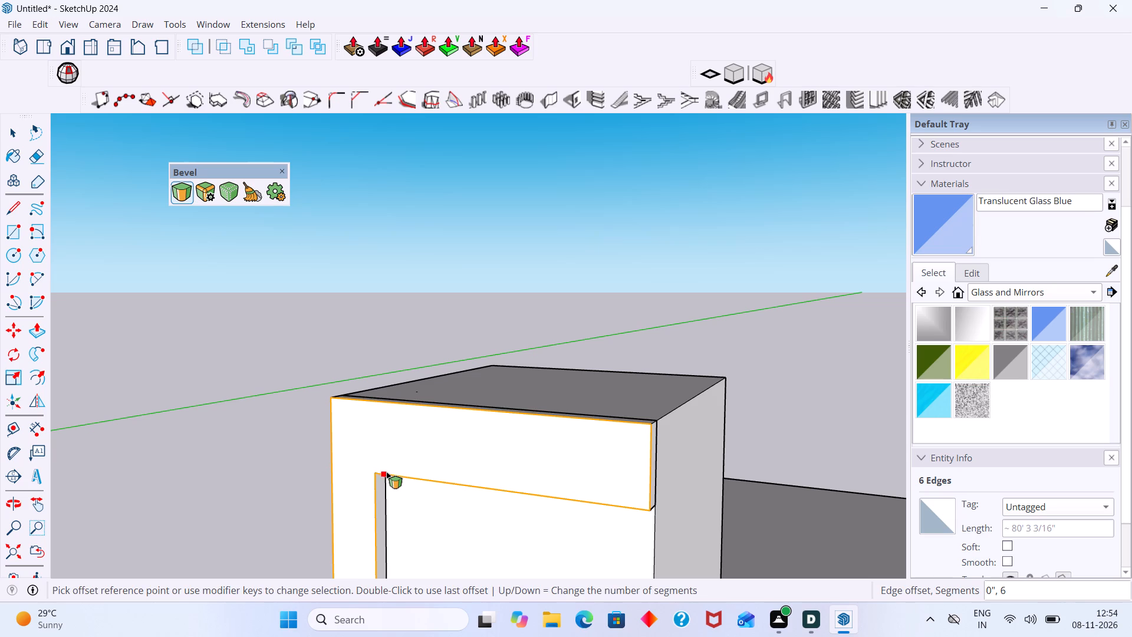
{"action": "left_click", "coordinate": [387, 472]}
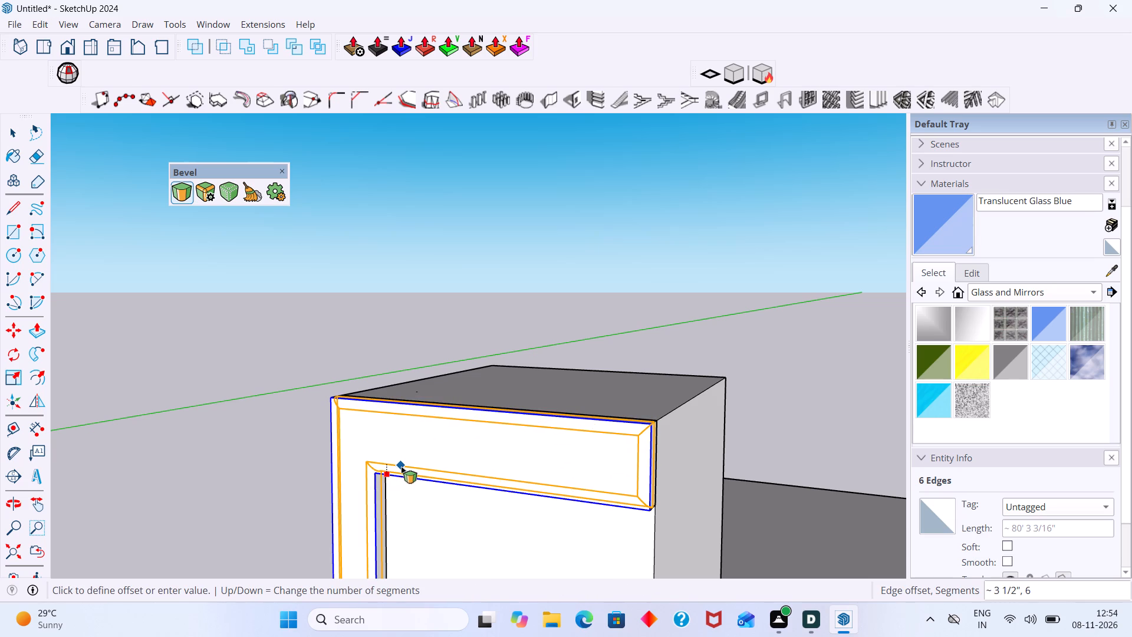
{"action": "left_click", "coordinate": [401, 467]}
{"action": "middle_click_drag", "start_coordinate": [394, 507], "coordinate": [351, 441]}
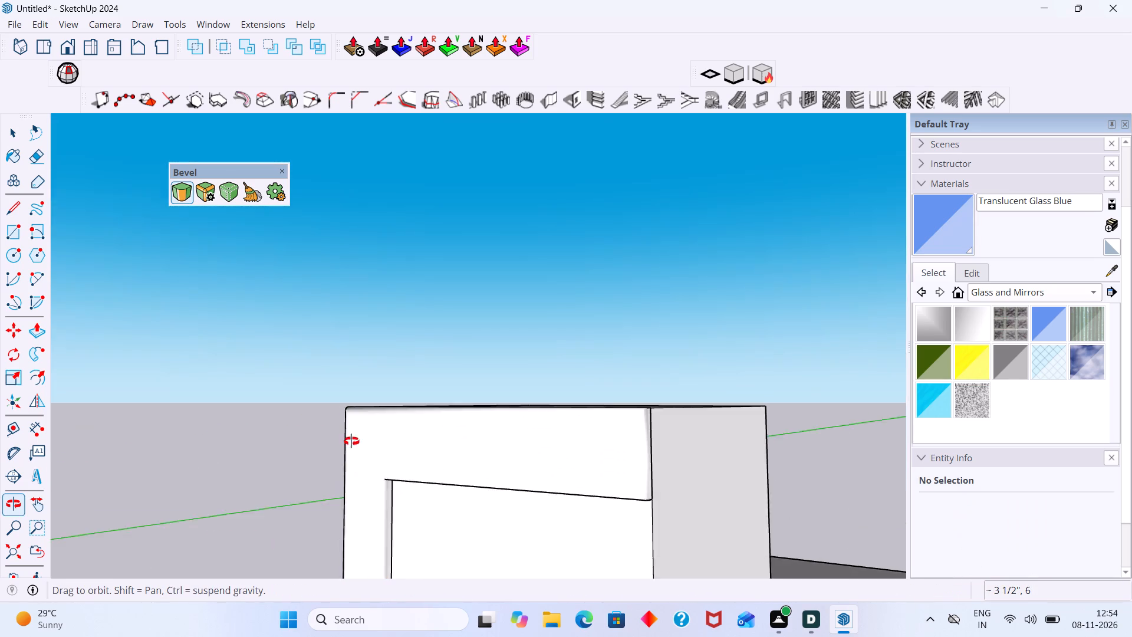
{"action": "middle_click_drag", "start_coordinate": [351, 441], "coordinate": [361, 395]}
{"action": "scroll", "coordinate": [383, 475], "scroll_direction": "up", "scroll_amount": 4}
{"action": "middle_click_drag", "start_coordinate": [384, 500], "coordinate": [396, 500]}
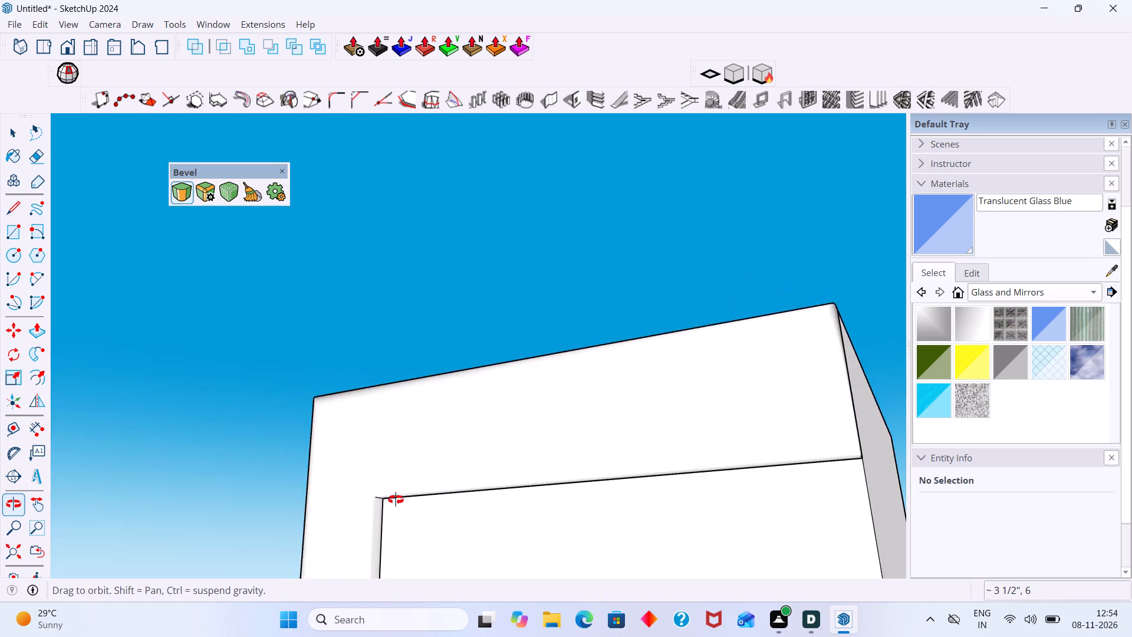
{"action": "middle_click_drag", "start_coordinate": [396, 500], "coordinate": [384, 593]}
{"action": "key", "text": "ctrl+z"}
Undo the raised frame's extrusion and its outlines on the tower's front face, back to the two guide lines.
{"action": "scroll", "coordinate": [391, 596], "scroll_direction": "down", "scroll_amount": 3}
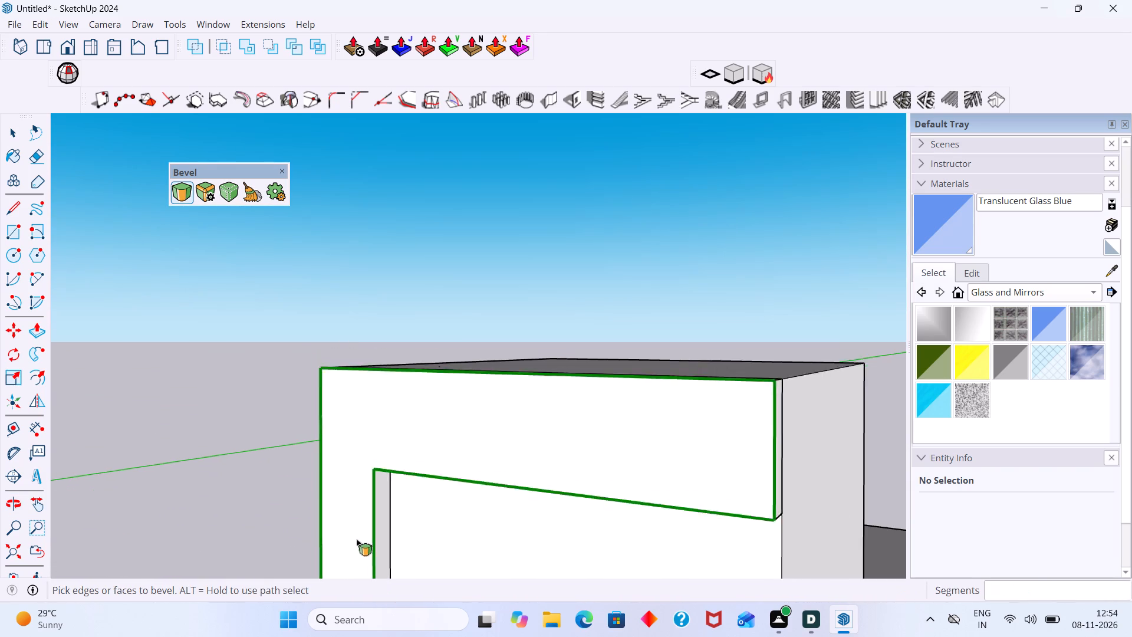
{"action": "scroll", "coordinate": [356, 539], "scroll_direction": "down", "scroll_amount": 3}
{"action": "middle_click_drag", "start_coordinate": [388, 492], "coordinate": [414, 545]}
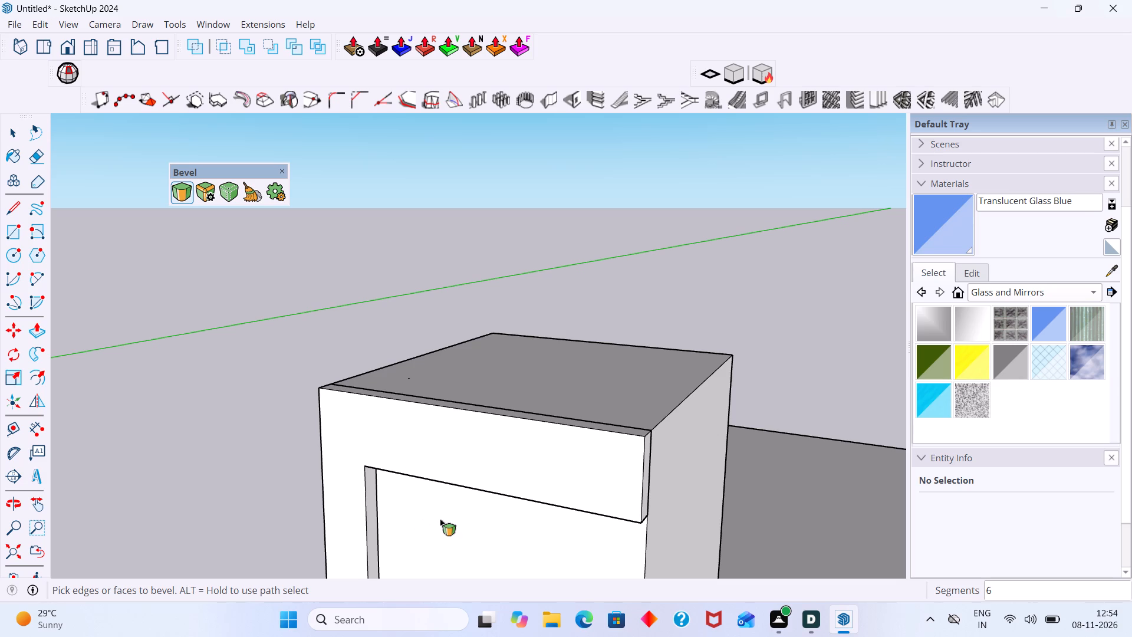
{"action": "scroll", "coordinate": [440, 519], "scroll_direction": "down", "scroll_amount": 6}
{"action": "middle_click_drag", "start_coordinate": [452, 512], "coordinate": [367, 421], "text": "shift"}
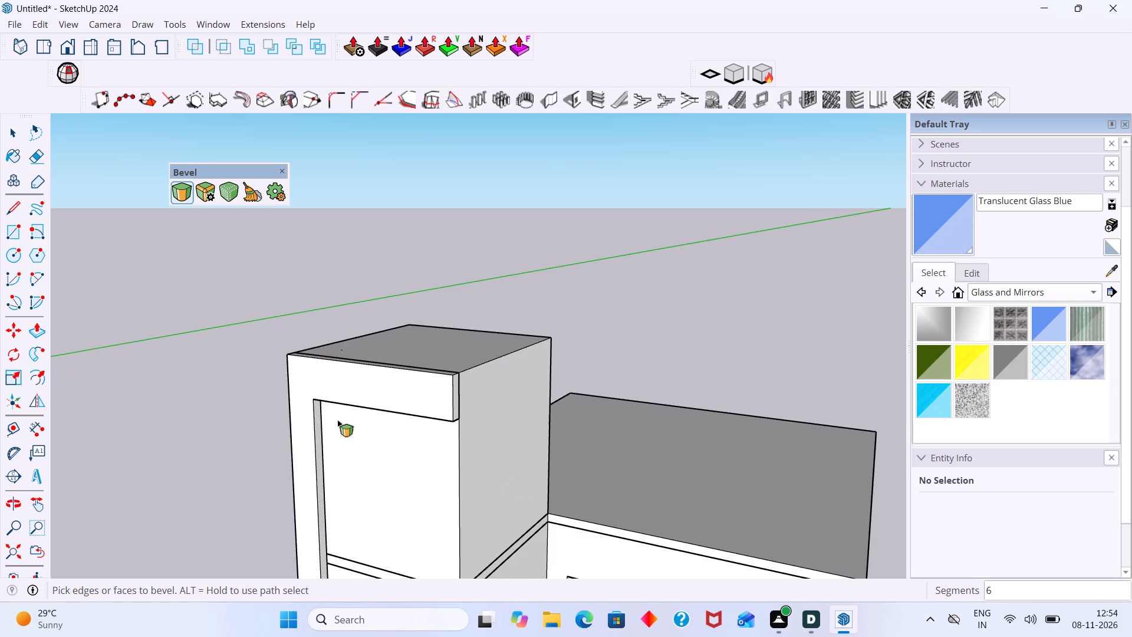
{"action": "scroll", "coordinate": [302, 395], "scroll_direction": "up", "scroll_amount": 7}
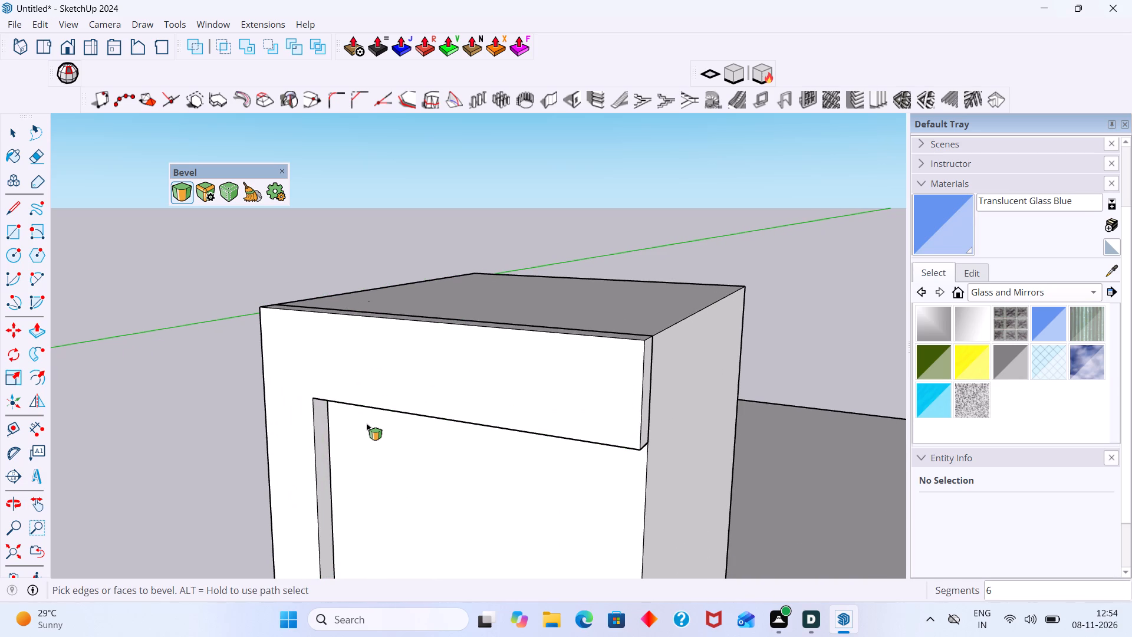
{"action": "key", "text": "ctrl+z"}
{"action": "key", "text": "ctrl+z"}
{"action": "key", "text": "ctrl+z"}
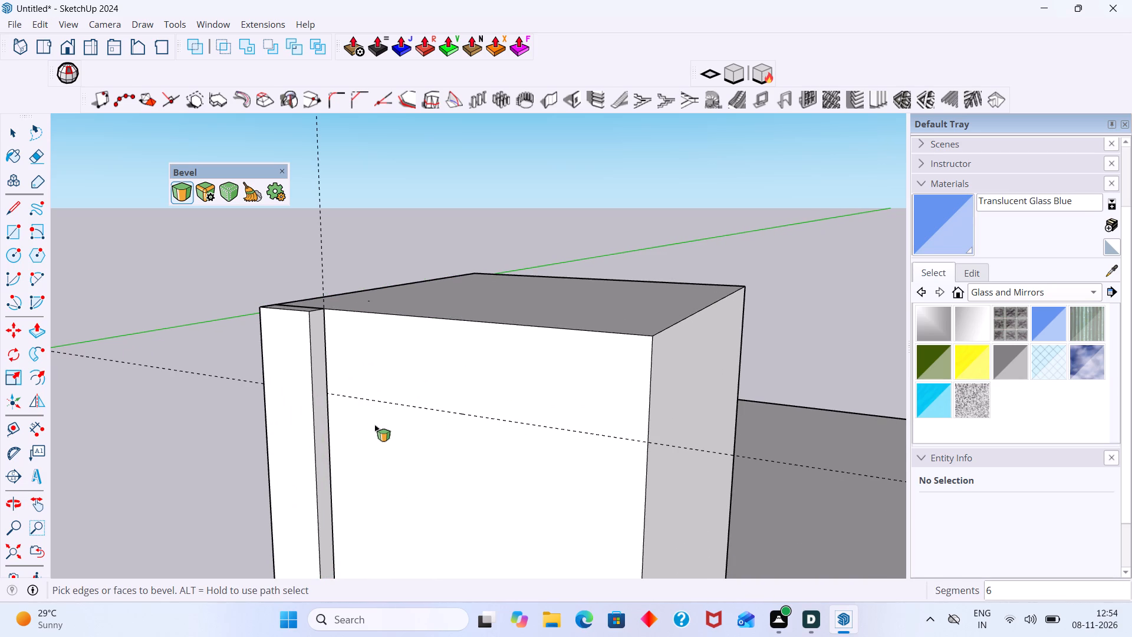
{"action": "key", "text": "ctrl+z"}
{"action": "key", "text": "ctrl+z"}
{"action": "key", "text": "ctrl+z"}
{"action": "key", "text": "ctrl+z"}
{"action": "key", "text": "ctrl+z"}
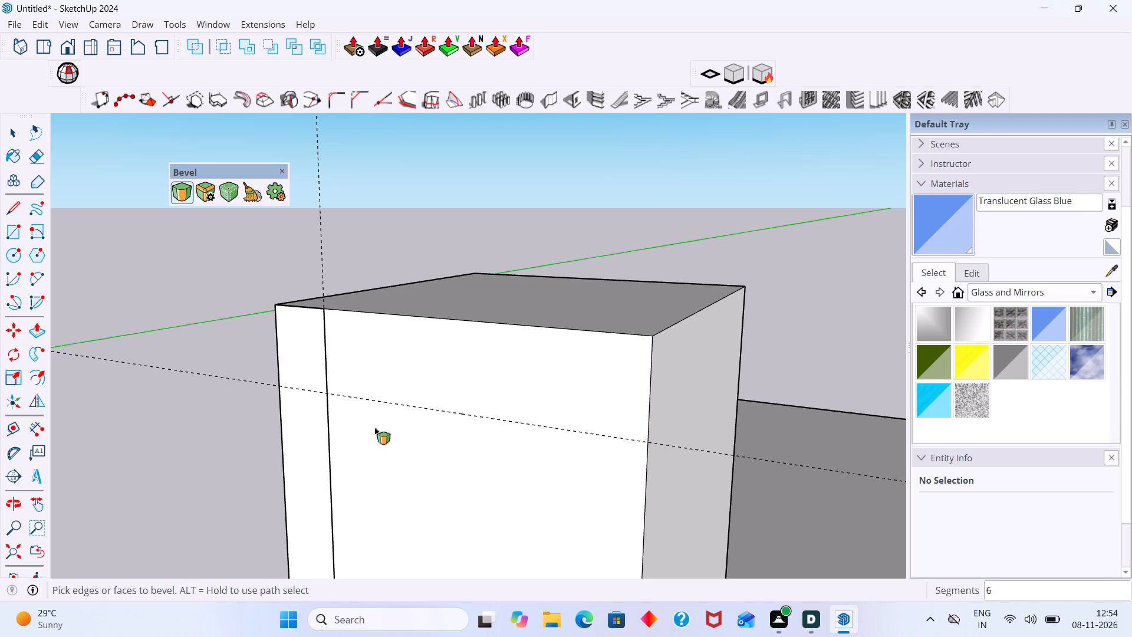
{"action": "key", "text": "ctrl+z"}
Draw a rectangle about 7' 7 9/16" by 2' along the tower's front top edge, from the vertical guide to the far edge.
{"action": "scroll", "coordinate": [371, 432], "scroll_direction": "down", "scroll_amount": 7}
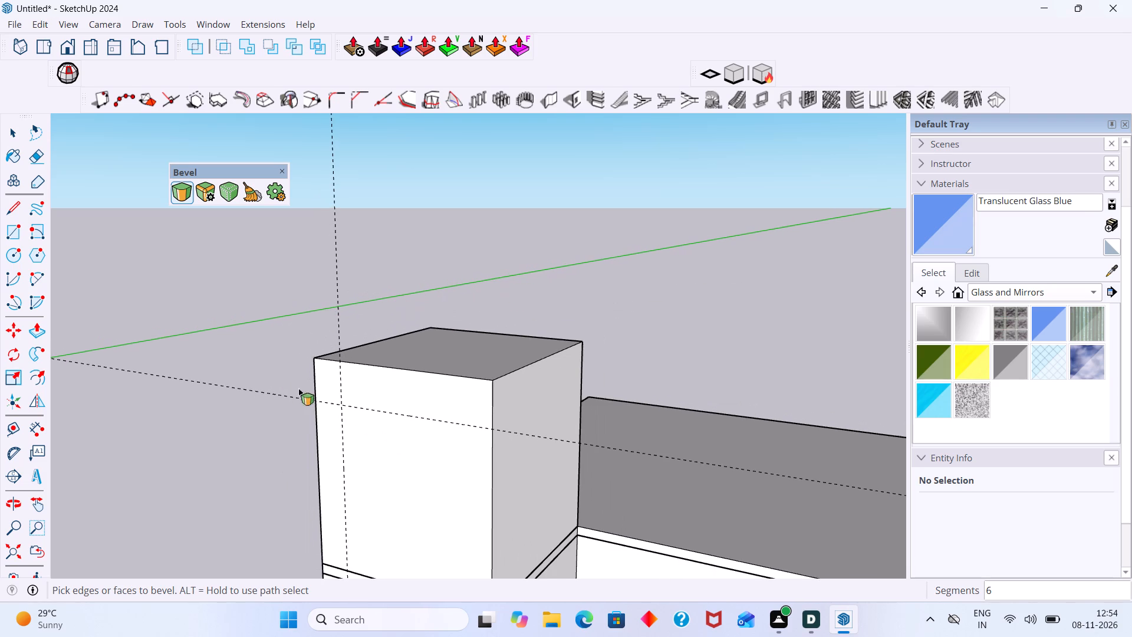
{"action": "key", "text": "space"}
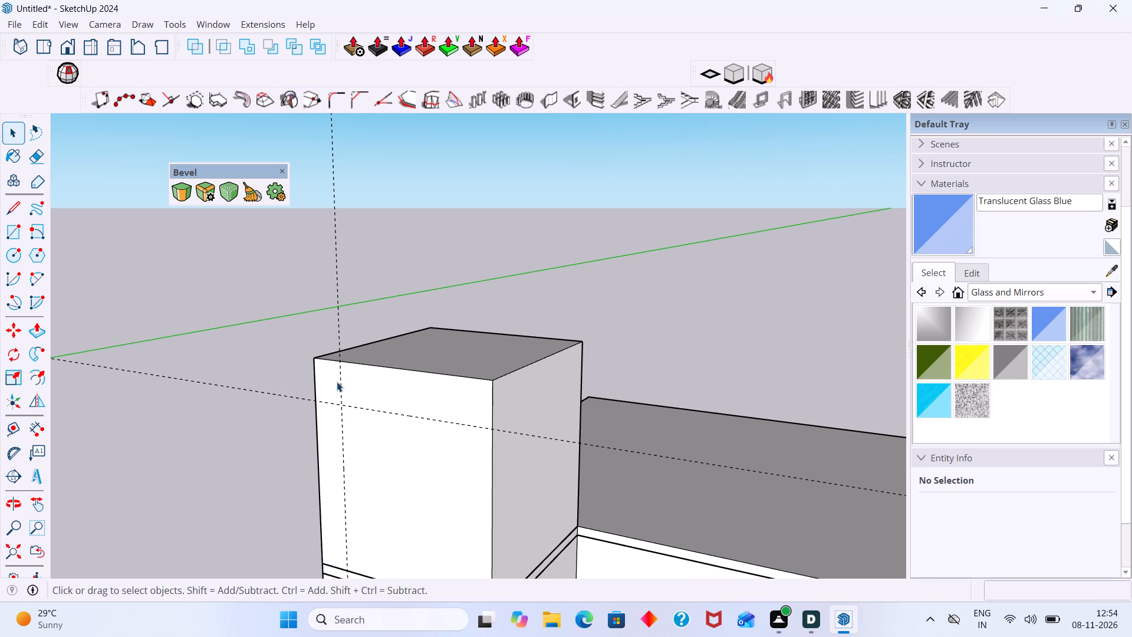
{"action": "key", "text": "r"}
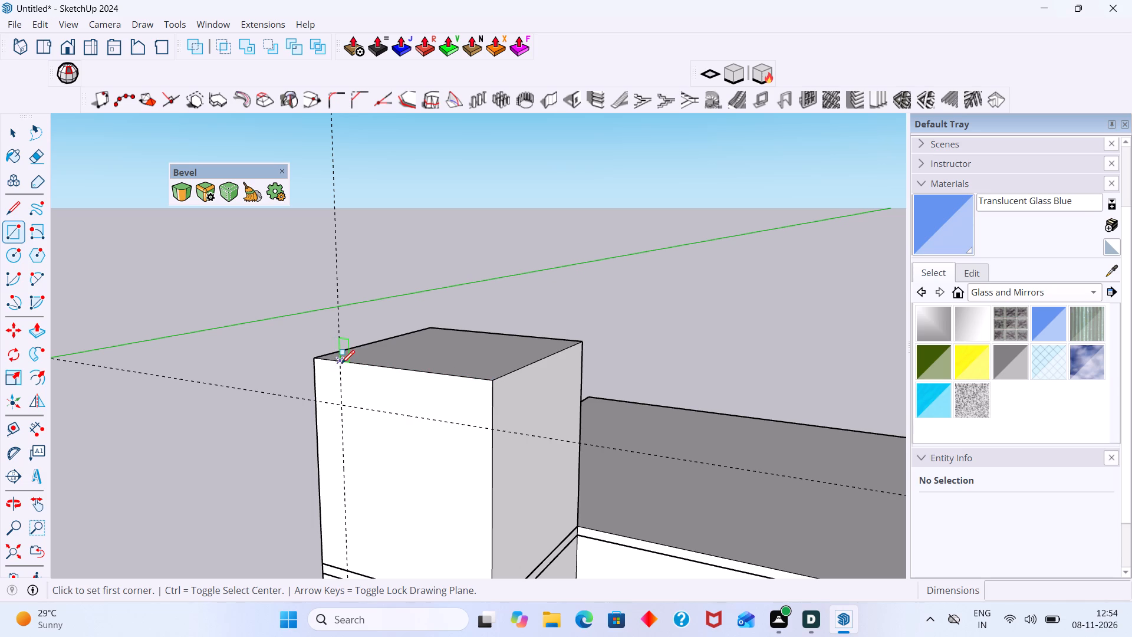
{"action": "left_click", "coordinate": [341, 363]}
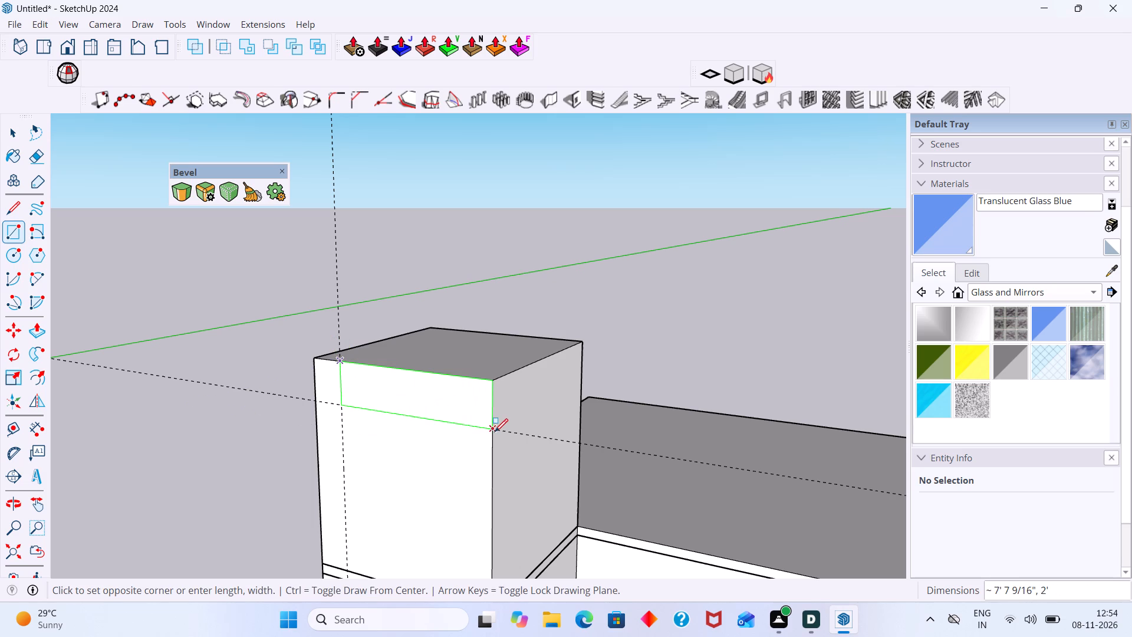
{"action": "left_click", "coordinate": [492, 430]}
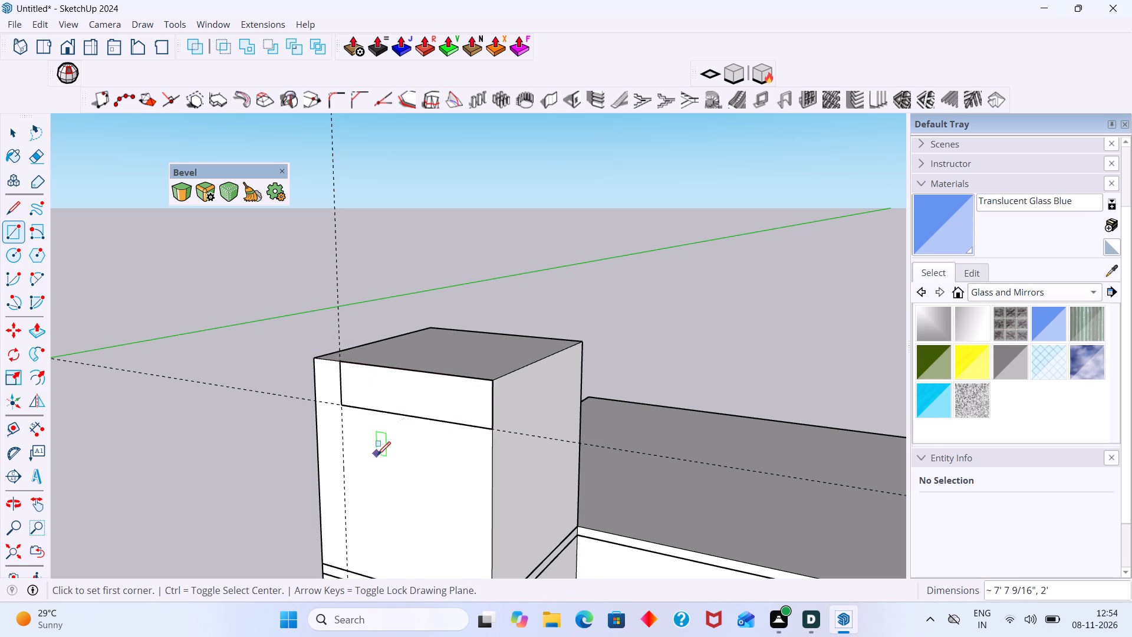
Draw a full-height rectangle on the tower's front from its upper outer corner down to the vertical guide at the base band.
{"action": "scroll", "coordinate": [377, 464], "scroll_direction": "down", "scroll_amount": 4}
{"action": "scroll", "coordinate": [372, 542], "scroll_direction": "down", "scroll_amount": 2}
{"action": "middle_click_drag", "start_coordinate": [372, 545], "coordinate": [389, 422], "text": "shift"}
{"action": "middle_click_drag", "start_coordinate": [374, 485], "coordinate": [410, 508]}
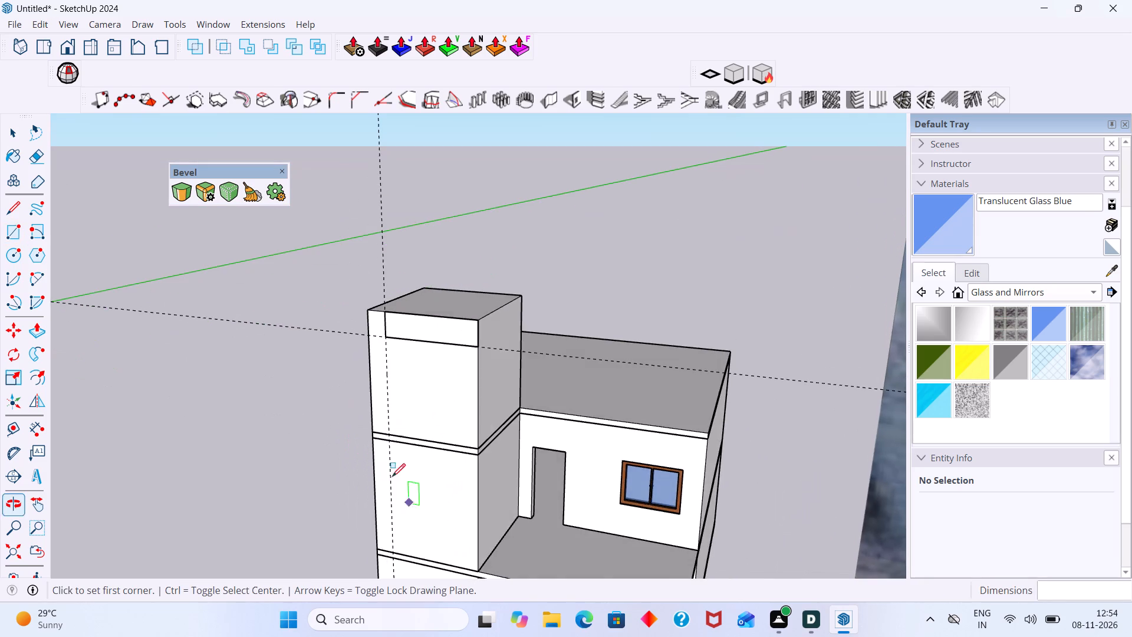
{"action": "scroll", "coordinate": [344, 354], "scroll_direction": "up", "scroll_amount": 3}
{"action": "scroll", "coordinate": [370, 313], "scroll_direction": "up", "scroll_amount": 1}
{"action": "left_click", "coordinate": [374, 294]}
{"action": "scroll", "coordinate": [424, 437], "scroll_direction": "down", "scroll_amount": 2}
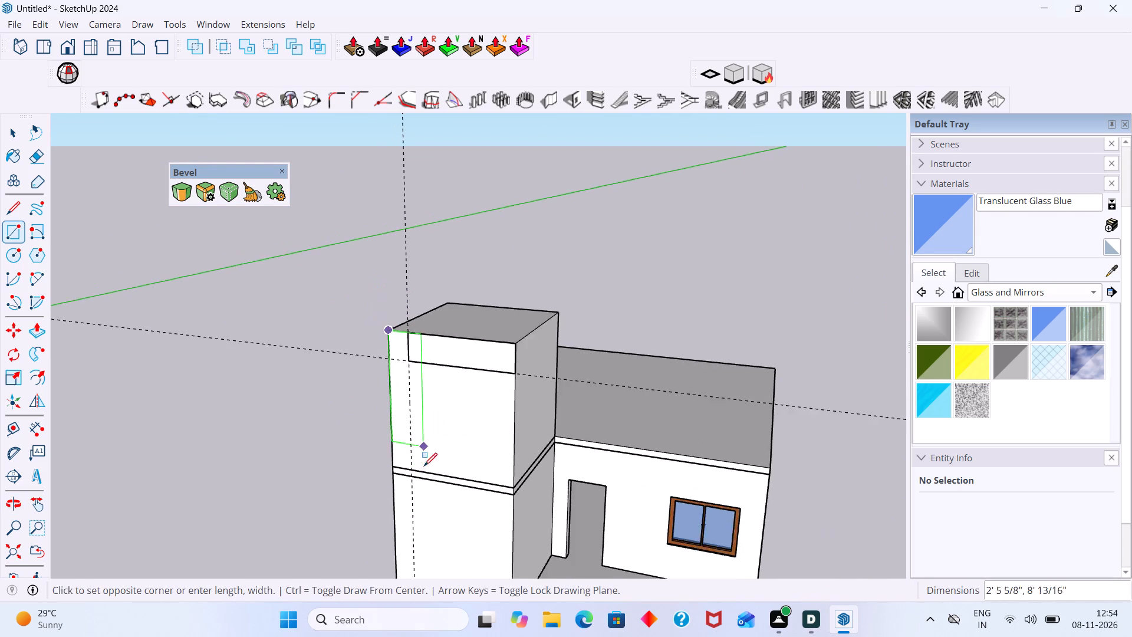
{"action": "scroll", "coordinate": [424, 466], "scroll_direction": "down", "scroll_amount": 4}
{"action": "middle_click_drag", "start_coordinate": [417, 510], "coordinate": [417, 388]}
{"action": "middle_click_drag", "start_coordinate": [422, 511], "coordinate": [422, 434], "text": "shift"}
{"action": "scroll", "coordinate": [422, 479], "scroll_direction": "up", "scroll_amount": 2}
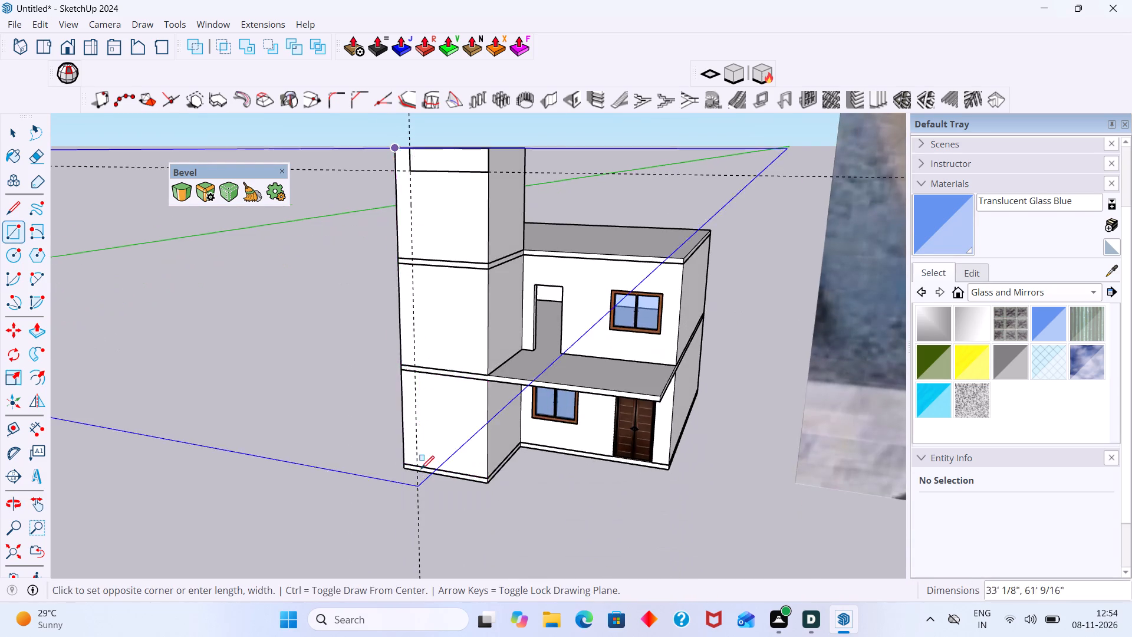
{"action": "scroll", "coordinate": [421, 469], "scroll_direction": "up", "scroll_amount": 6}
{"action": "left_click", "coordinate": [414, 462]}
{"action": "key", "text": "space"}
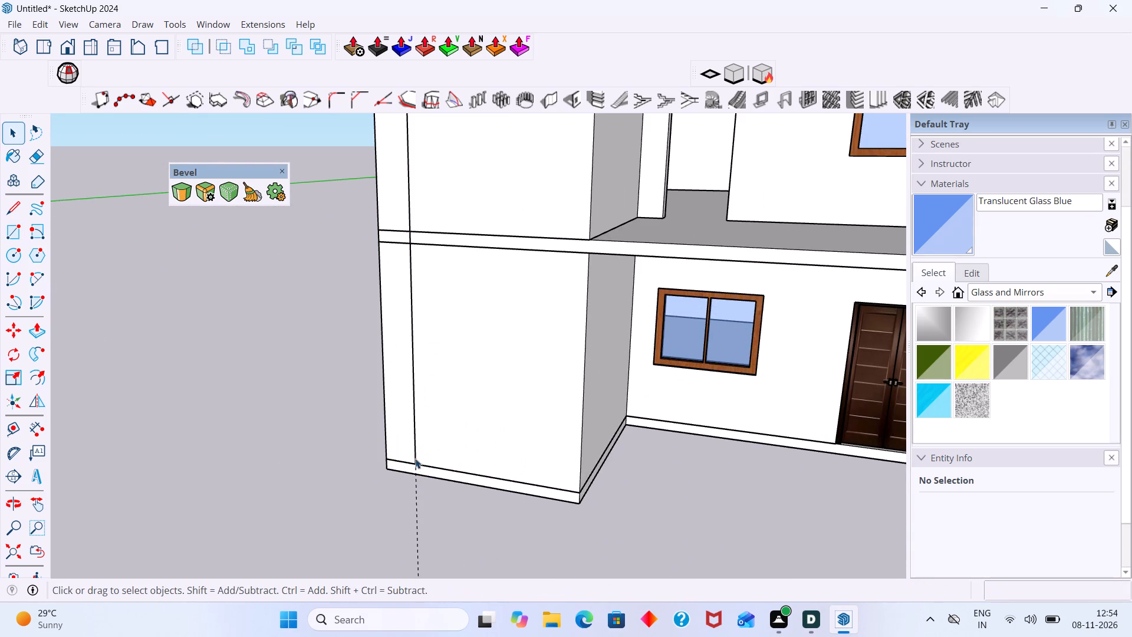
Round the inner corner where the top and side strips meet using a tangent 2-point arc with a chord of about 1' 5 1/4".
{"action": "scroll", "coordinate": [435, 379], "scroll_direction": "down", "scroll_amount": 7}
{"action": "scroll", "coordinate": [479, 224], "scroll_direction": "down", "scroll_amount": 3}
{"action": "middle_click_drag", "start_coordinate": [496, 230], "coordinate": [501, 432], "text": "shift"}
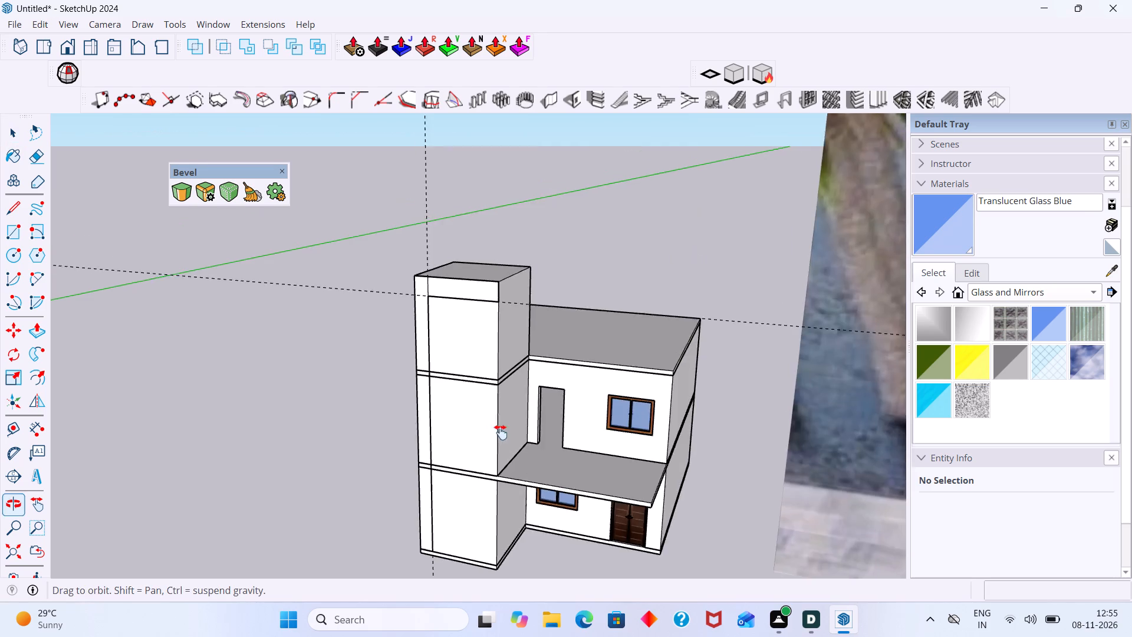
{"action": "middle_click_drag", "start_coordinate": [501, 432], "coordinate": [511, 429], "text": "shift"}
{"action": "scroll", "coordinate": [458, 310], "scroll_direction": "up", "scroll_amount": 11}
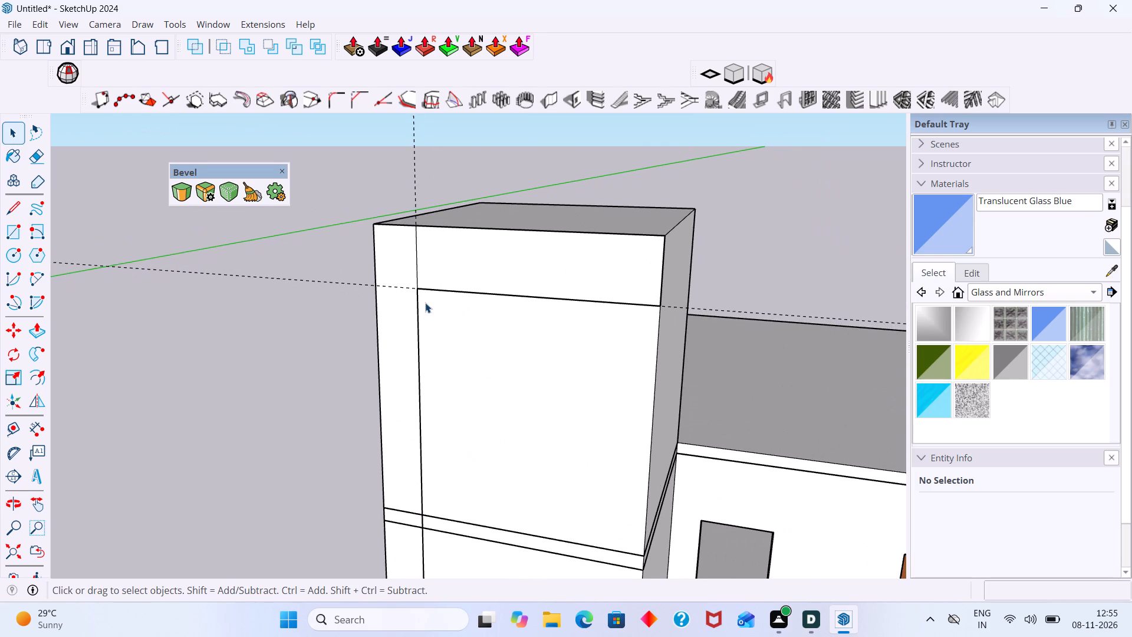
{"action": "key", "text": "a"}
{"action": "scroll", "coordinate": [423, 333], "scroll_direction": "up", "scroll_amount": 2}
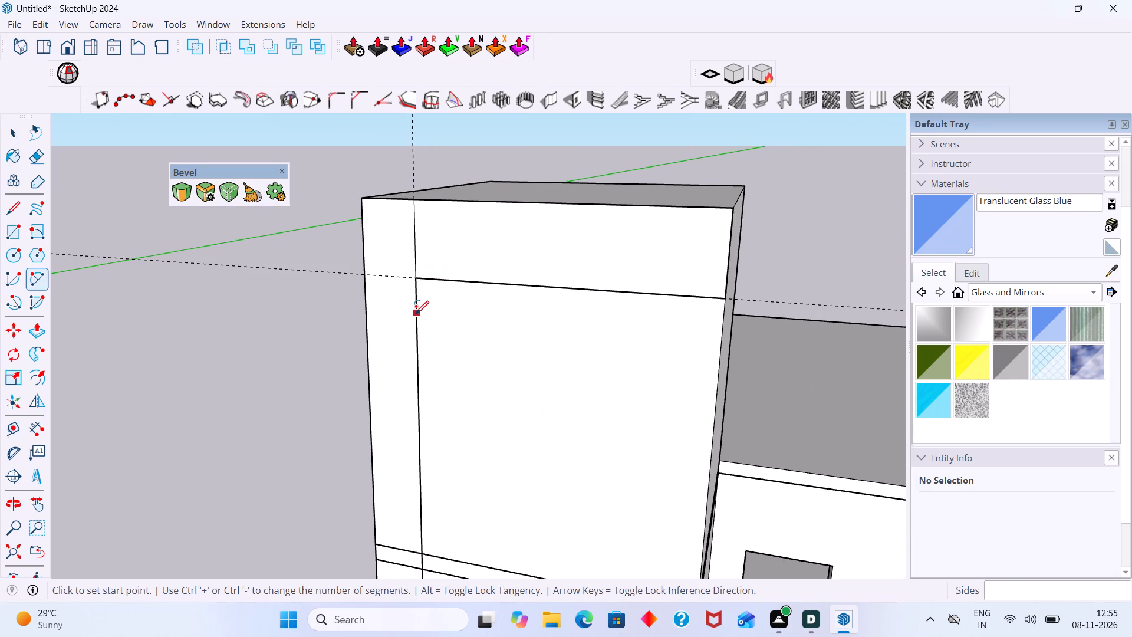
{"action": "left_click", "coordinate": [416, 314]}
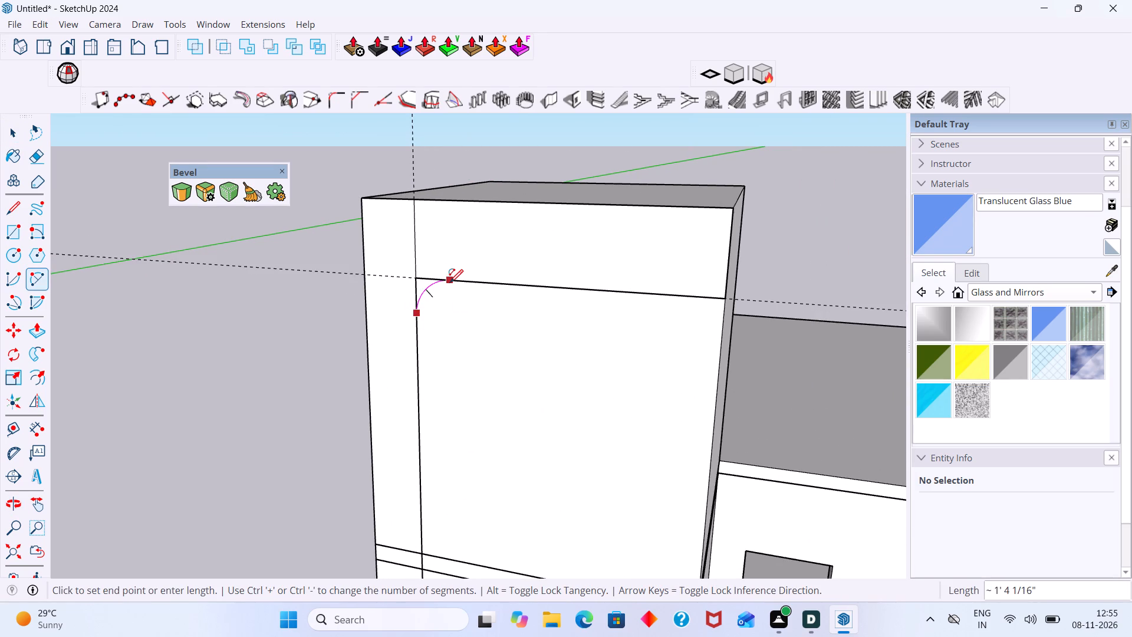
{"action": "double_click", "coordinate": [450, 283]}
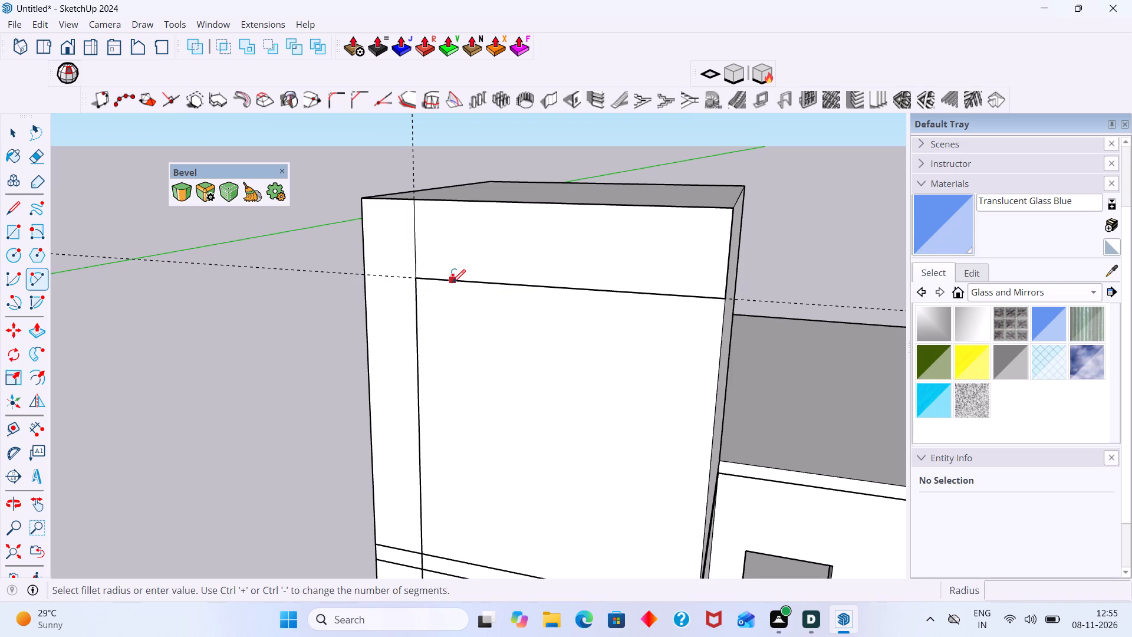
{"action": "scroll", "coordinate": [422, 305], "scroll_direction": "up", "scroll_amount": 2}
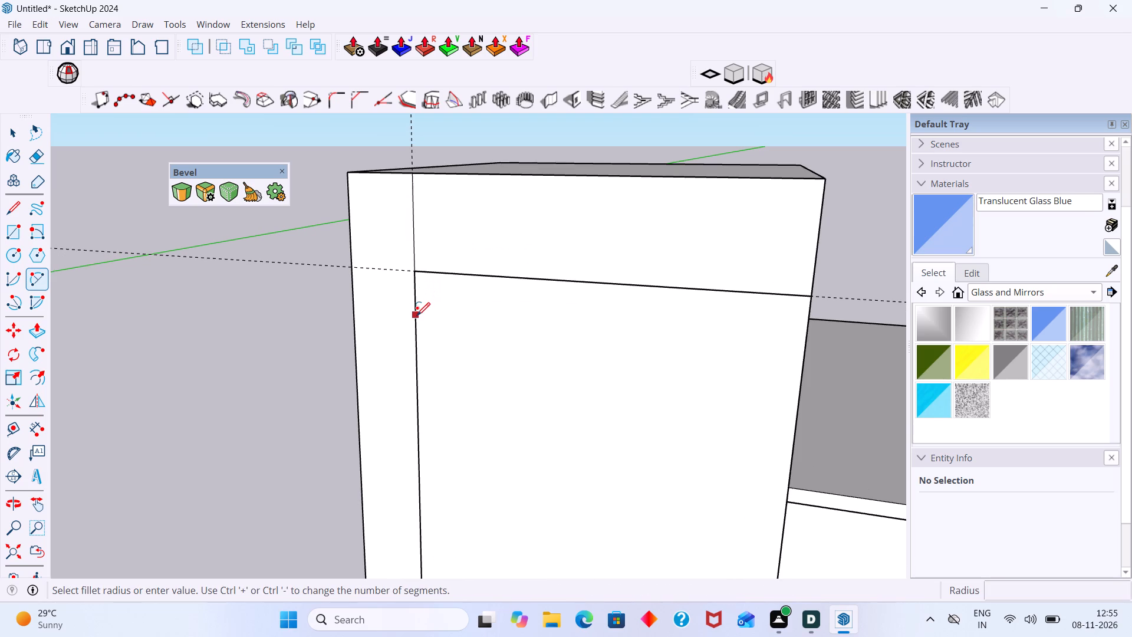
{"action": "left_click", "coordinate": [417, 319]}
{"action": "double_click", "coordinate": [462, 274]}
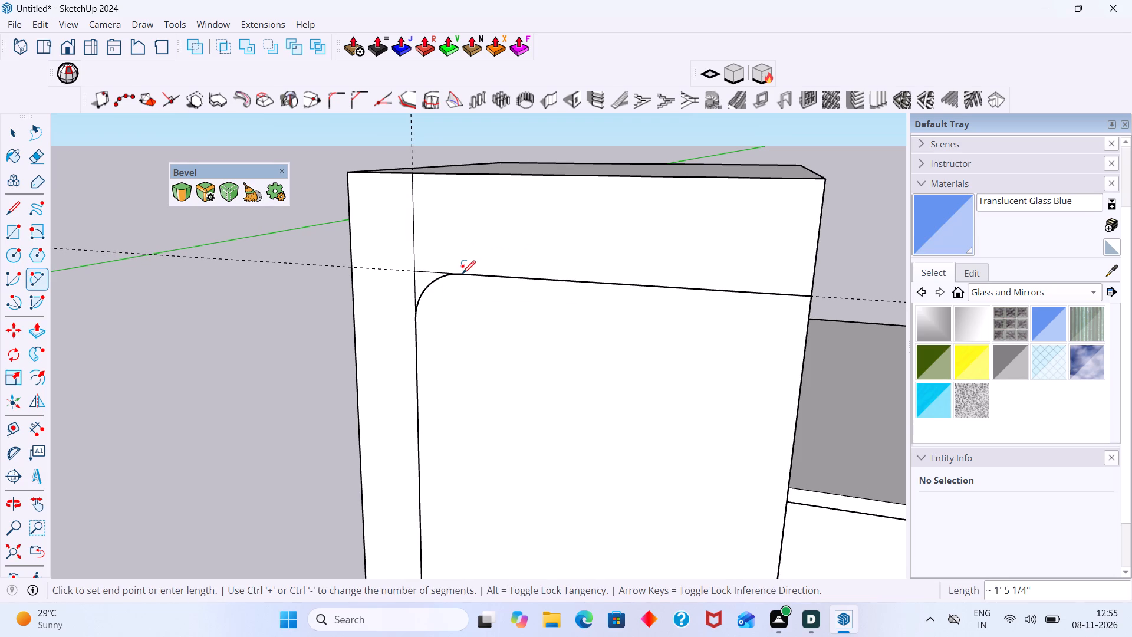
{"action": "key", "text": "space"}
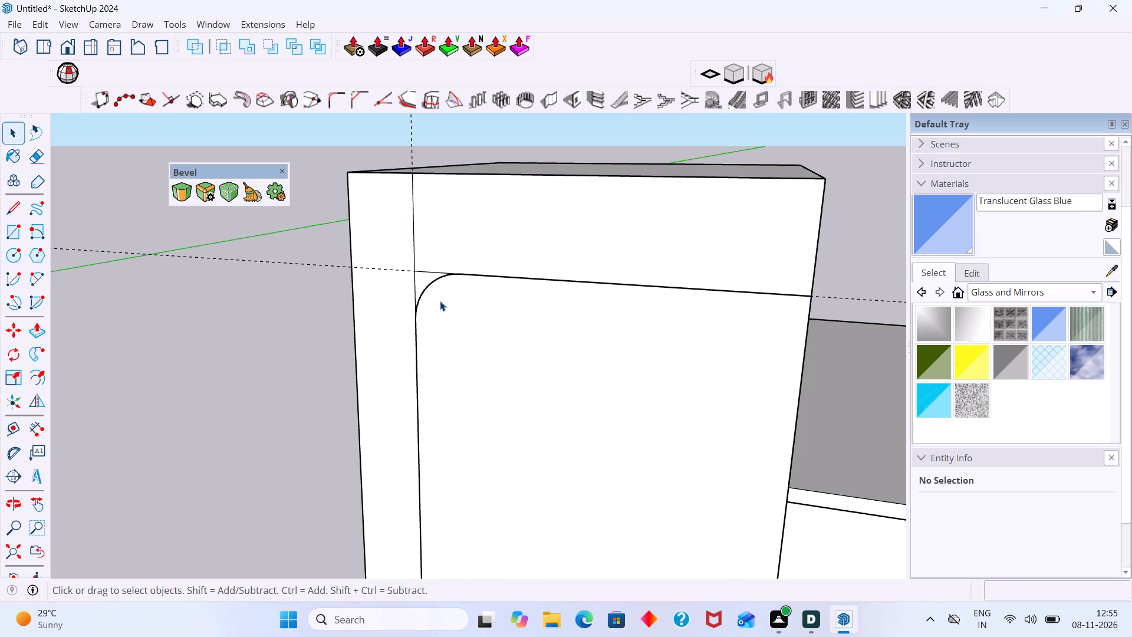
Erase both guide lines and the leftover vertical line dividing the top strip from the side strip.
{"action": "scroll", "coordinate": [429, 284], "scroll_direction": "up", "scroll_amount": 2}
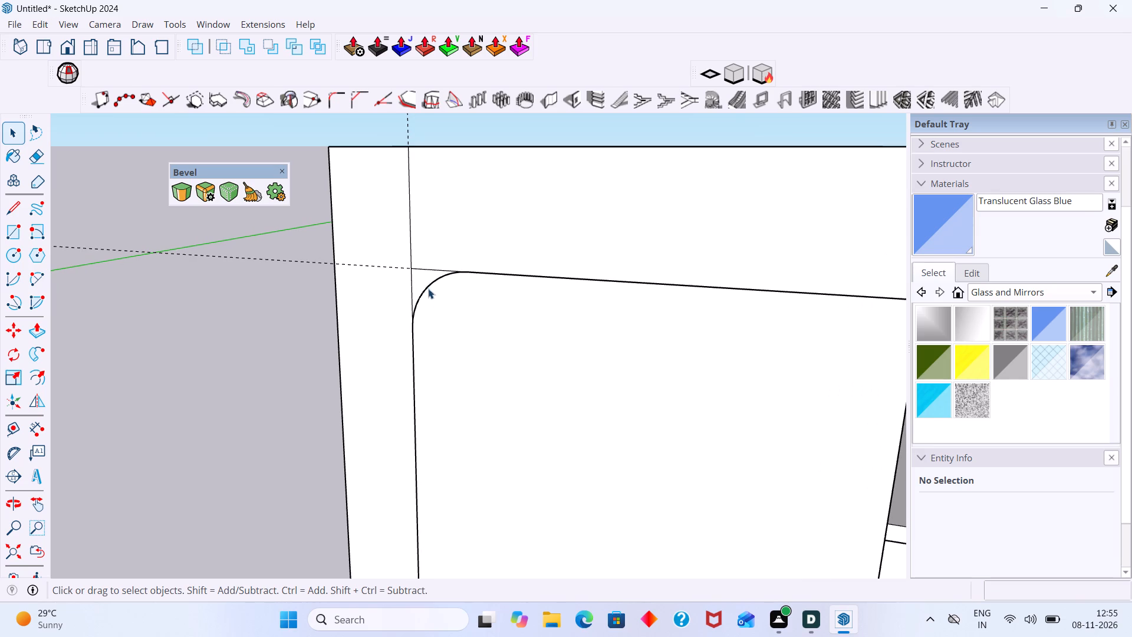
{"action": "key", "text": "e"}
{"action": "left_click_drag", "start_coordinate": [426, 253], "coordinate": [429, 277]}
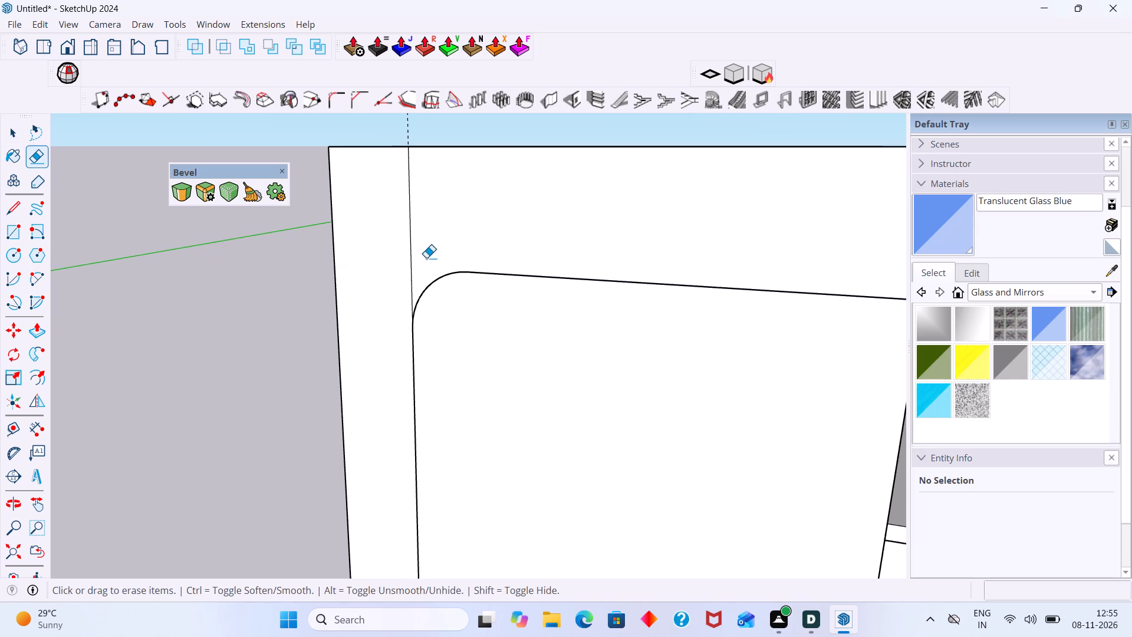
{"action": "left_click_drag", "start_coordinate": [426, 257], "coordinate": [407, 258]}
{"action": "key", "text": "space"}
Push/pull the L-shaped frame face on the tower's front outward by 6".
{"action": "left_click", "coordinate": [433, 243]}
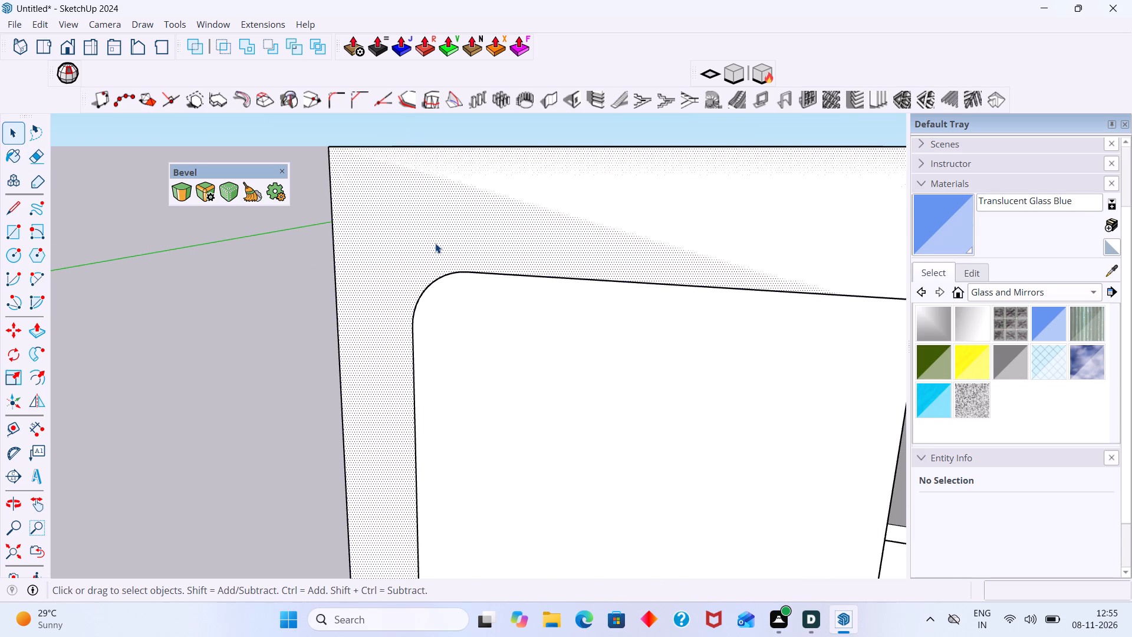
{"action": "key", "text": "p"}
{"action": "left_click", "coordinate": [435, 243]}
{"action": "scroll", "coordinate": [418, 256], "scroll_direction": "down", "scroll_amount": 3}
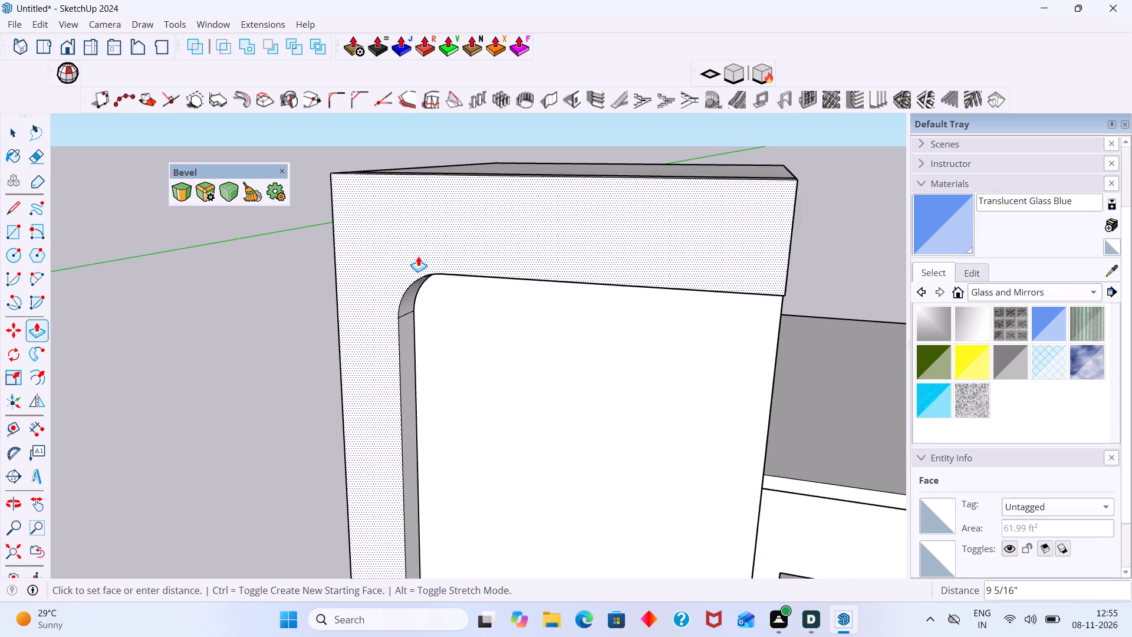
{"action": "scroll", "coordinate": [418, 256], "scroll_direction": "down", "scroll_amount": 4}
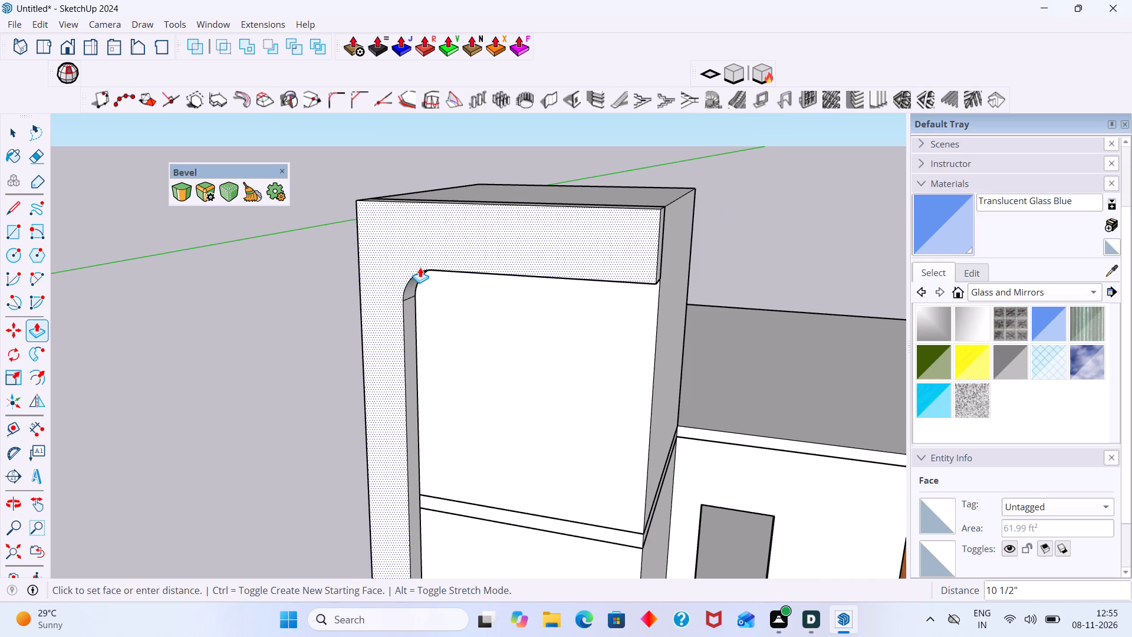
{"action": "type", "text": "6\""}
{"action": "key", "text": "Return"}
{"action": "key", "text": "space"}
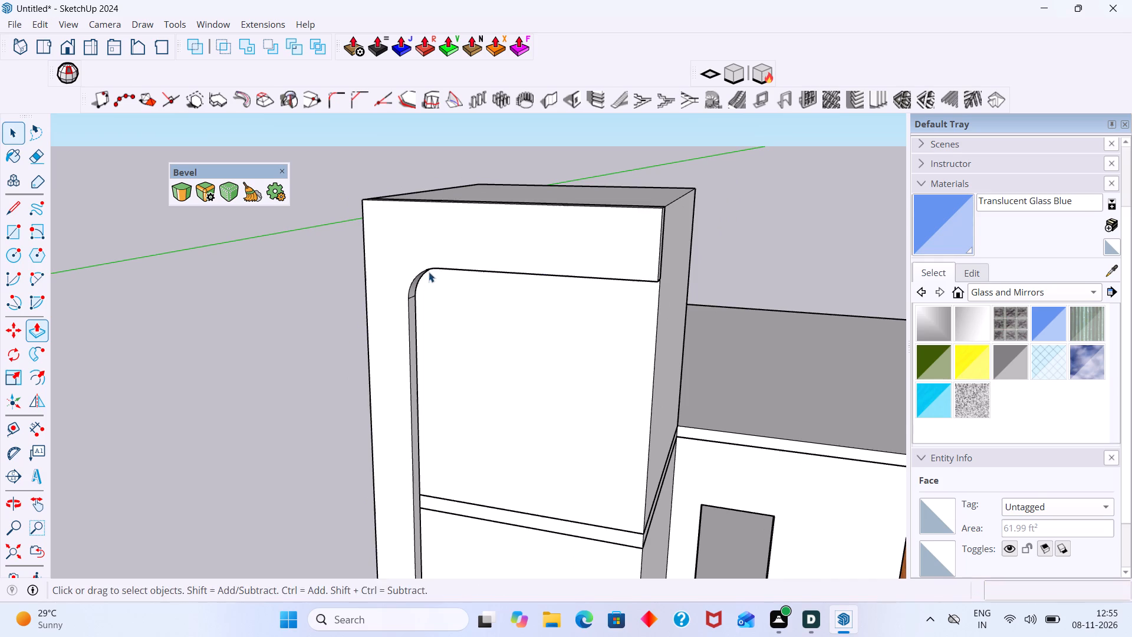
{"action": "middle_click_drag", "start_coordinate": [425, 307], "coordinate": [317, 193]}
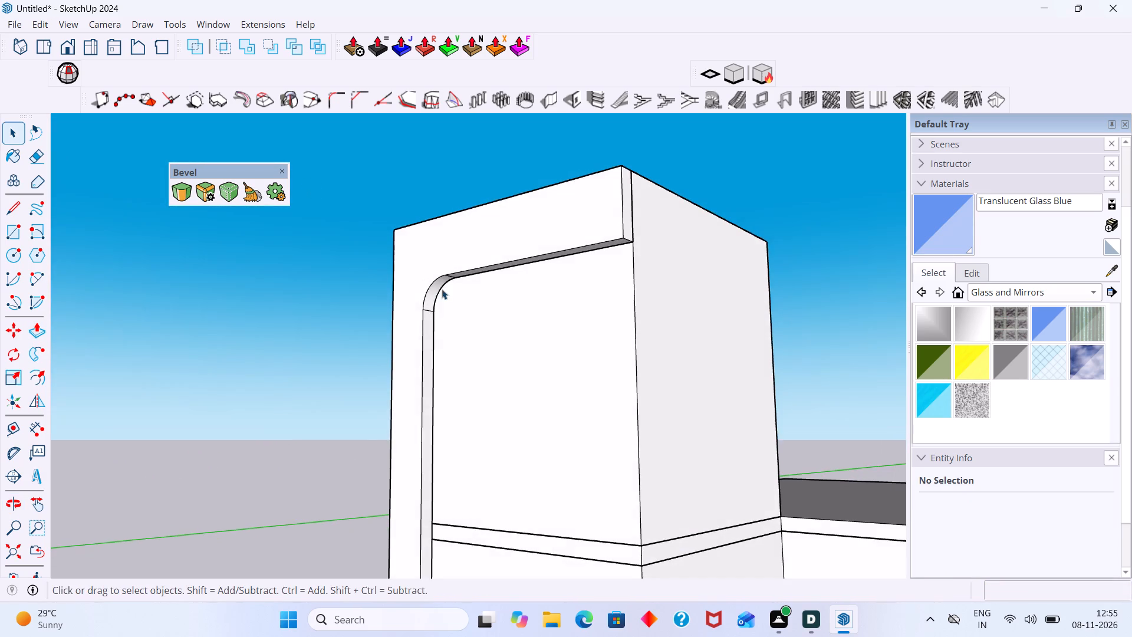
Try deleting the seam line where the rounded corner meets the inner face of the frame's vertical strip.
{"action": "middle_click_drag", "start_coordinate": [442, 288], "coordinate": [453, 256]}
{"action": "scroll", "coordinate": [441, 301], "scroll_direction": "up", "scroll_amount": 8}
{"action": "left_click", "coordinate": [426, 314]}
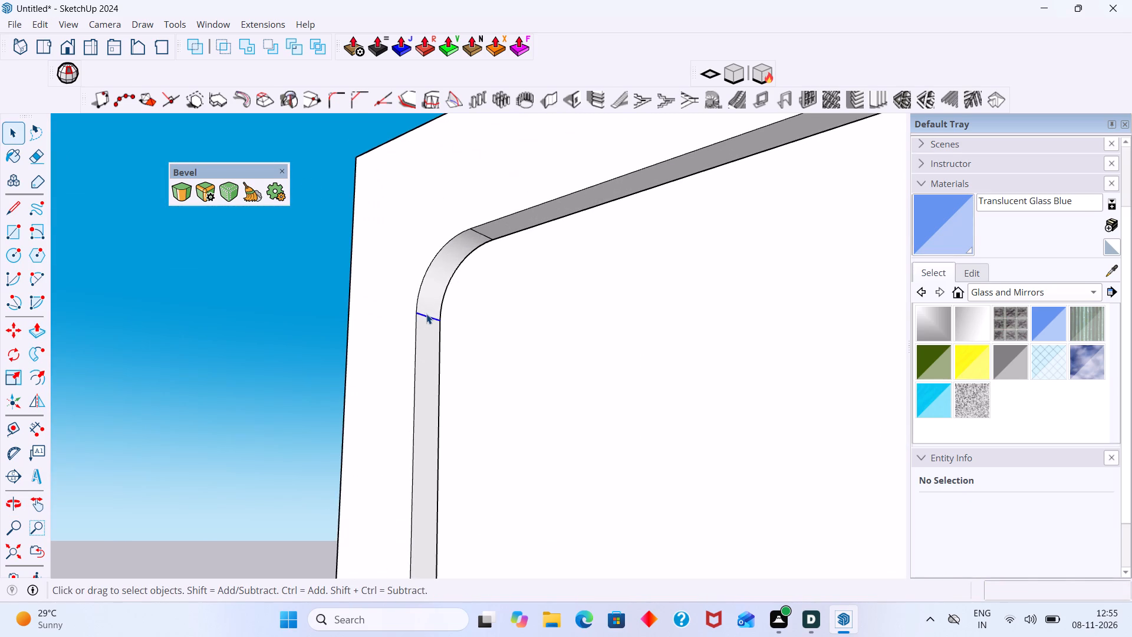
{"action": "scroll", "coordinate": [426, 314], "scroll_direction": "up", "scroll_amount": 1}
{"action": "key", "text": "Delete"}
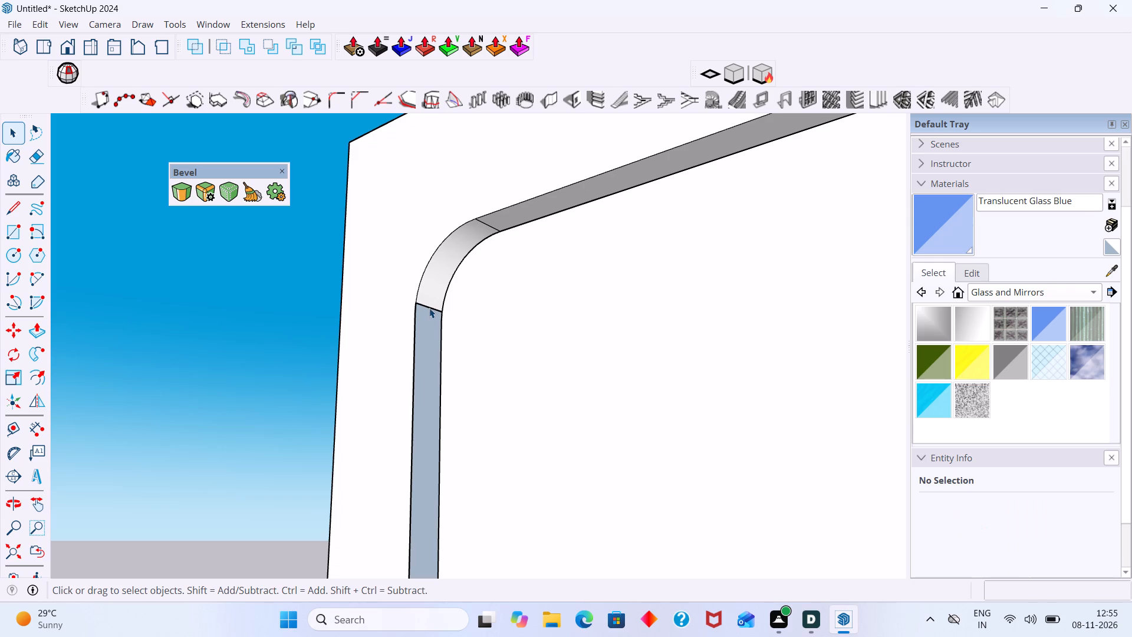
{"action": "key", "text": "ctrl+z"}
Examine the top of the tower's raised frame in the reference image, especially its rounded corner and the strip's free end.
{"action": "scroll", "coordinate": [430, 309], "scroll_direction": "down", "scroll_amount": 10}
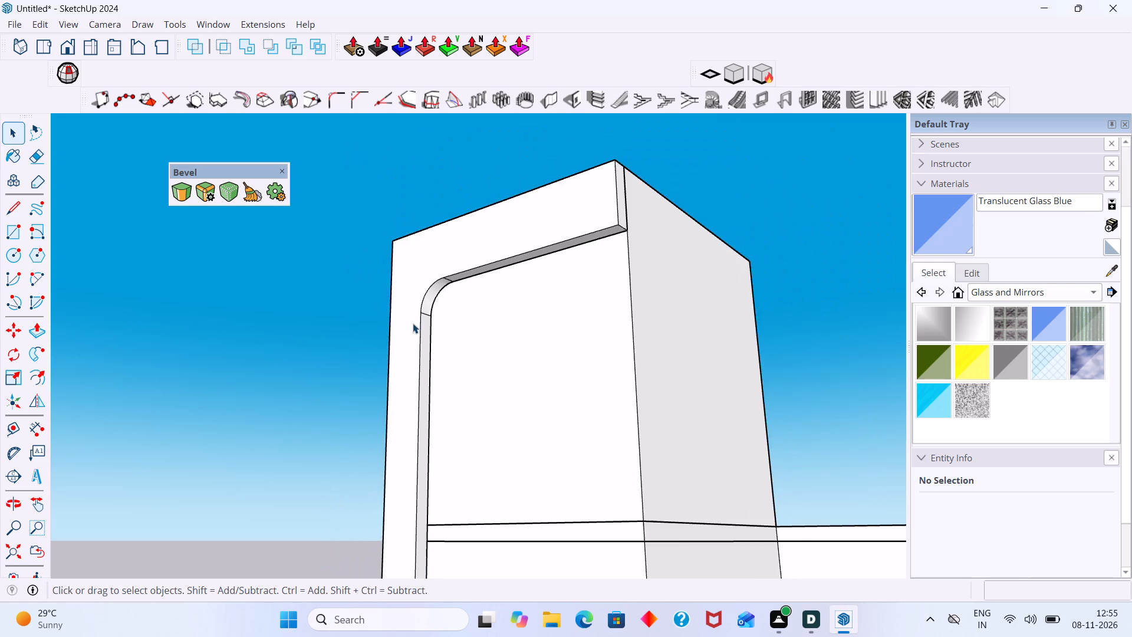
{"action": "middle_click_drag", "start_coordinate": [458, 308], "coordinate": [347, 320]}
{"action": "scroll", "coordinate": [399, 314], "scroll_direction": "down", "scroll_amount": 6}
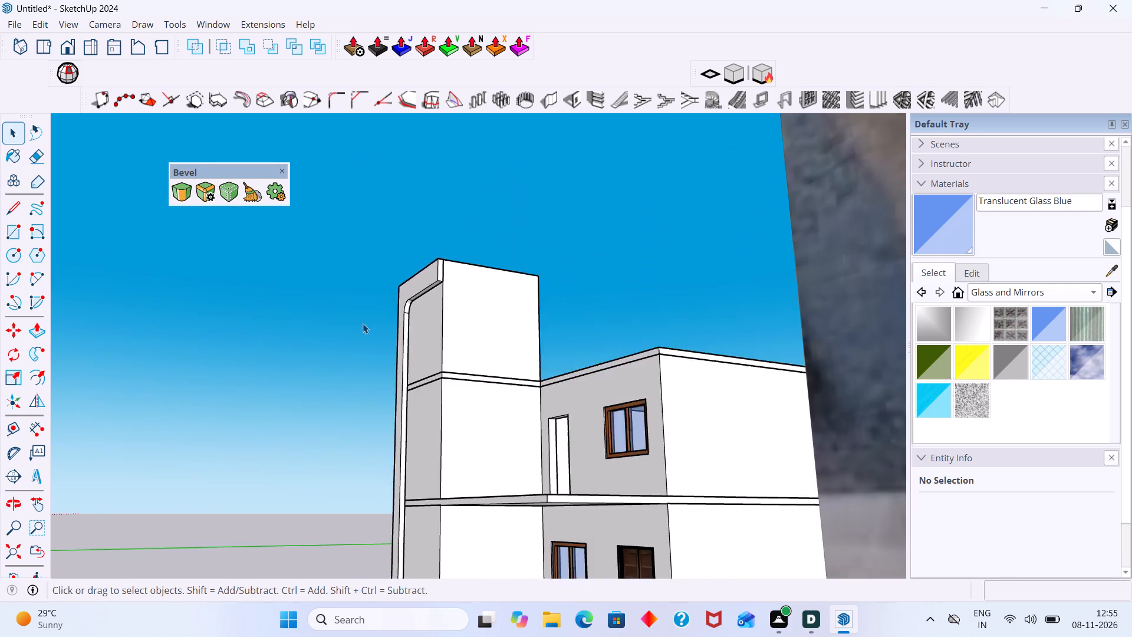
{"action": "scroll", "coordinate": [363, 323], "scroll_direction": "down", "scroll_amount": 6}
{"action": "middle_click_drag", "start_coordinate": [460, 342], "coordinate": [473, 371]}
{"action": "scroll", "coordinate": [467, 362], "scroll_direction": "down", "scroll_amount": 18}
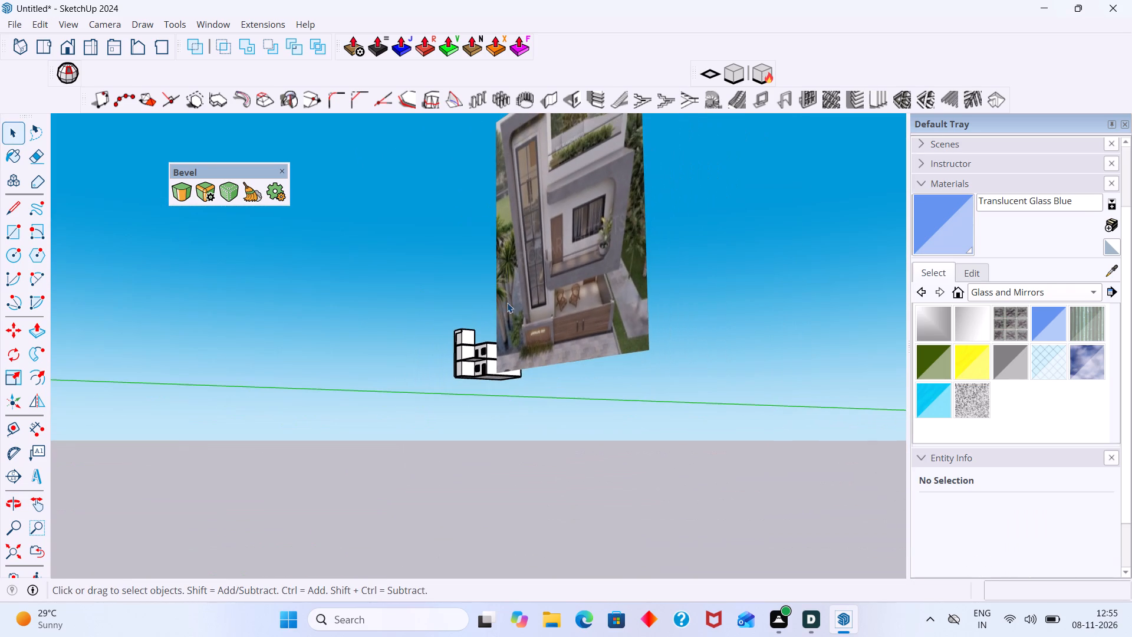
{"action": "middle_click_drag", "start_coordinate": [543, 290], "coordinate": [566, 445], "text": "shift"}
{"action": "scroll", "coordinate": [566, 283], "scroll_direction": "up", "scroll_amount": 10}
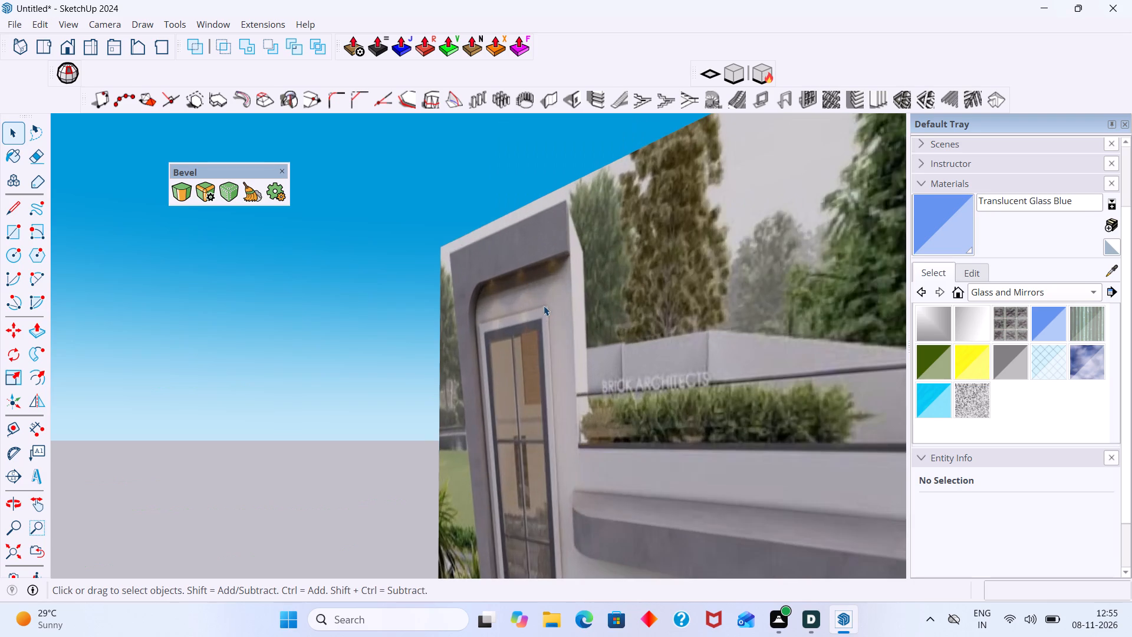
{"action": "middle_click_drag", "start_coordinate": [544, 319], "coordinate": [577, 370]}
{"action": "scroll", "coordinate": [575, 309], "scroll_direction": "up", "scroll_amount": 2}
{"action": "middle_click_drag", "start_coordinate": [590, 320], "coordinate": [521, 324]}
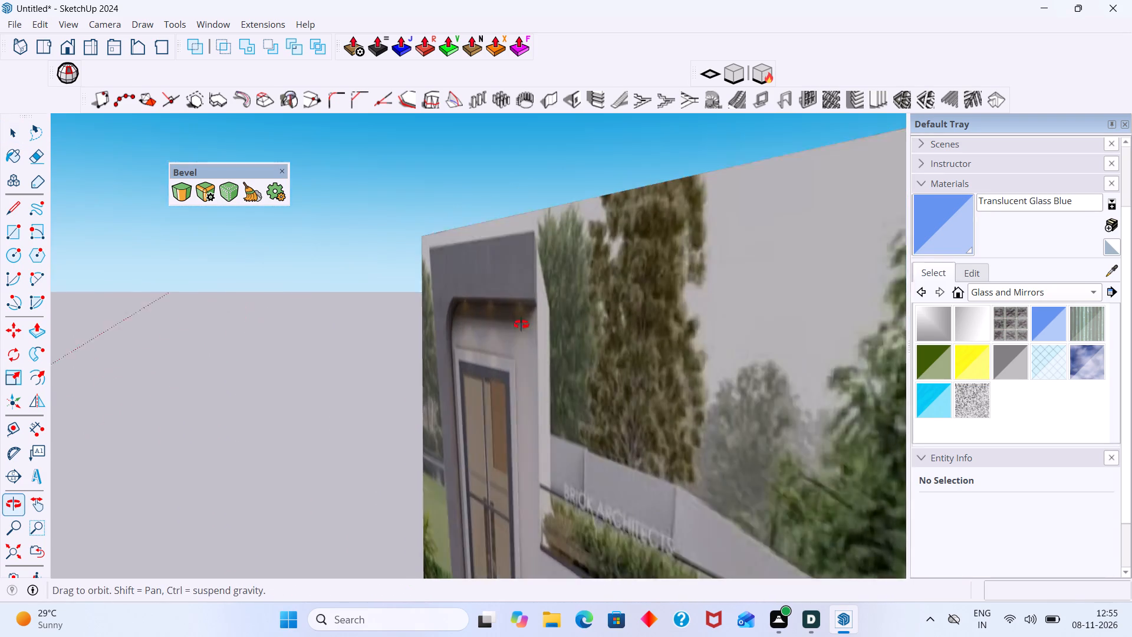
{"action": "middle_click_drag", "start_coordinate": [521, 324], "coordinate": [529, 333]}
{"action": "scroll", "coordinate": [528, 340], "scroll_direction": "down", "scroll_amount": 13}
{"action": "middle_click_drag", "start_coordinate": [437, 503], "coordinate": [633, 522]}
{"action": "scroll", "coordinate": [444, 536], "scroll_direction": "up", "scroll_amount": 2}
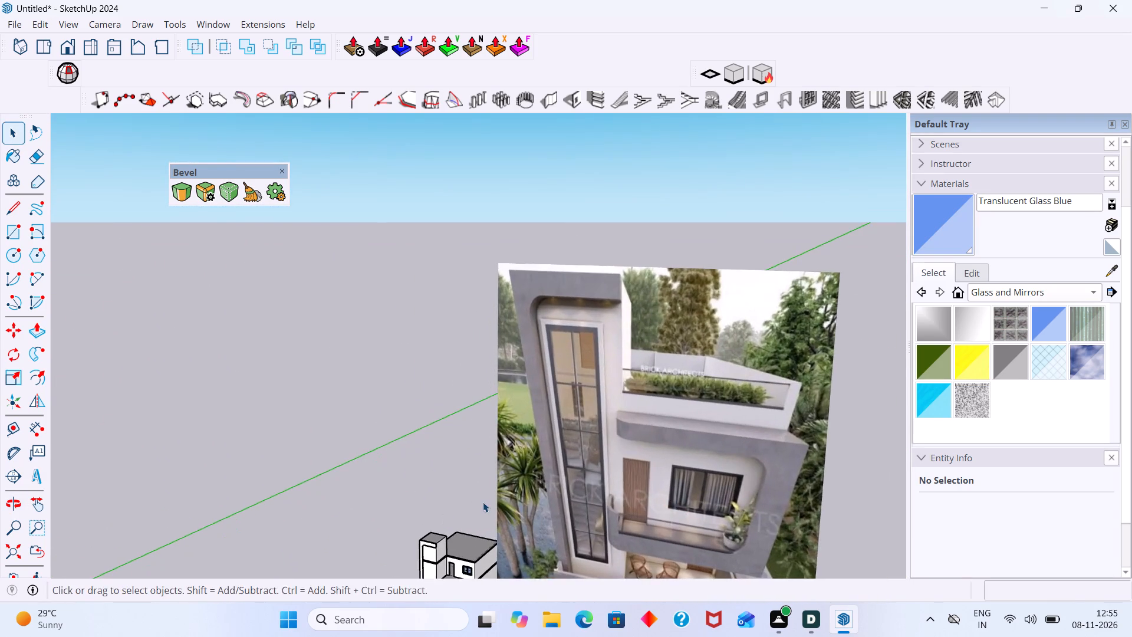
Push/pull the small end face of the frame's top strip inward by 6", away from the tower's side edge.
{"action": "middle_click_drag", "start_coordinate": [482, 500], "coordinate": [498, 356]}
{"action": "scroll", "coordinate": [432, 465], "scroll_direction": "up", "scroll_amount": 20}
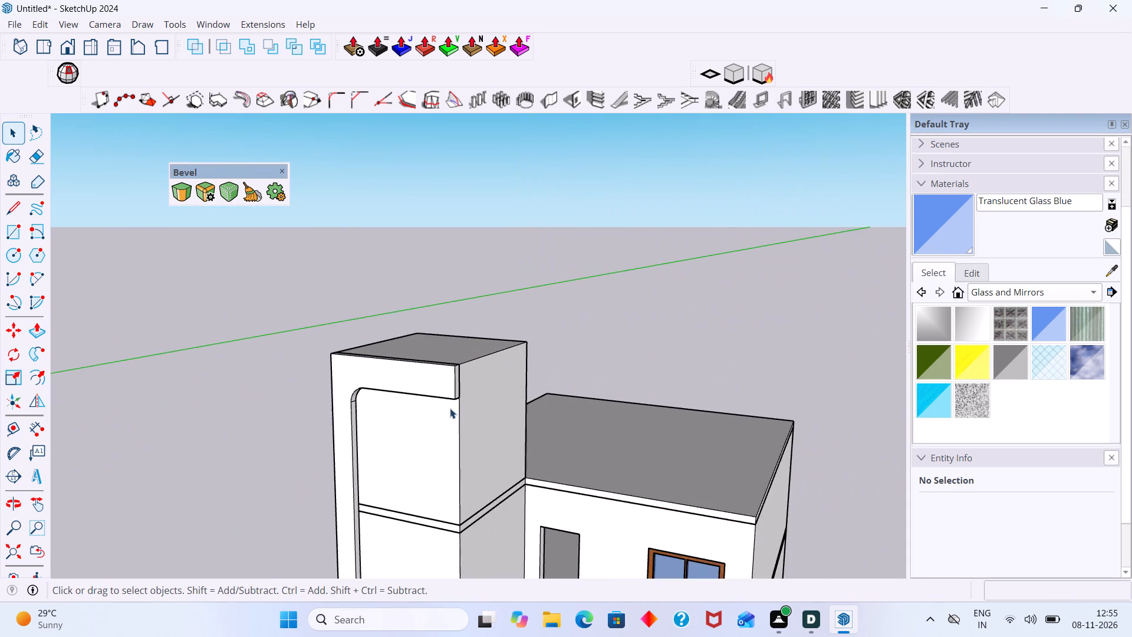
{"action": "middle_click_drag", "start_coordinate": [450, 408], "coordinate": [424, 415]}
{"action": "scroll", "coordinate": [427, 415], "scroll_direction": "up", "scroll_amount": 12}
{"action": "scroll", "coordinate": [446, 371], "scroll_direction": "up", "scroll_amount": 1}
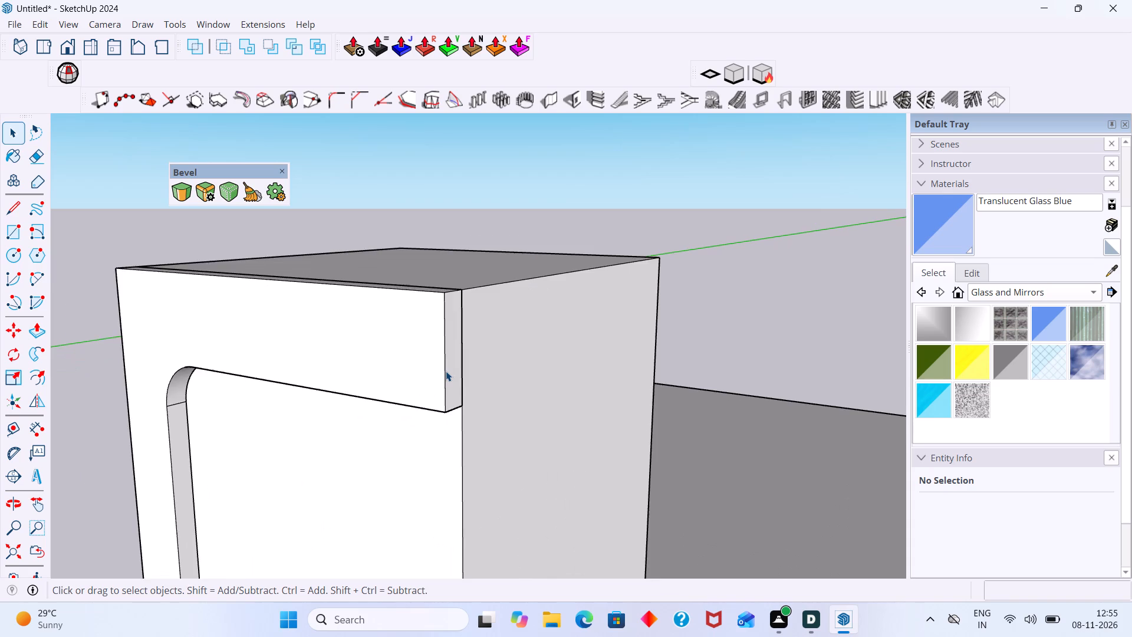
{"action": "scroll", "coordinate": [446, 371], "scroll_direction": "up", "scroll_amount": 1}
{"action": "left_click", "coordinate": [446, 371]}
{"action": "left_click", "coordinate": [452, 372]}
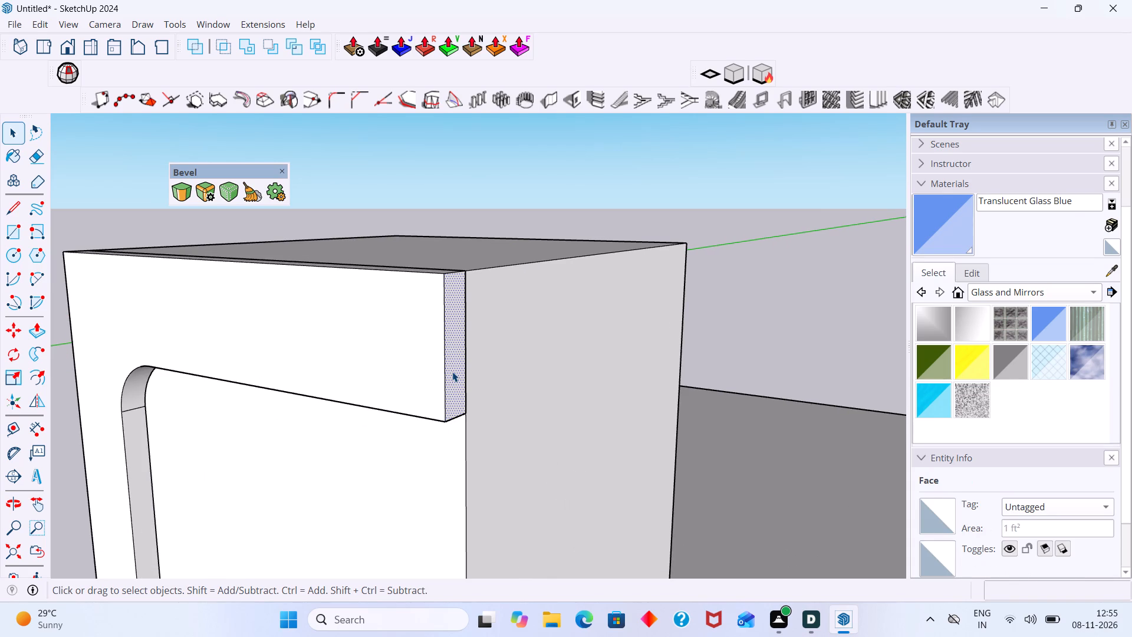
{"action": "key", "text": "p"}
{"action": "left_click", "coordinate": [452, 372]}
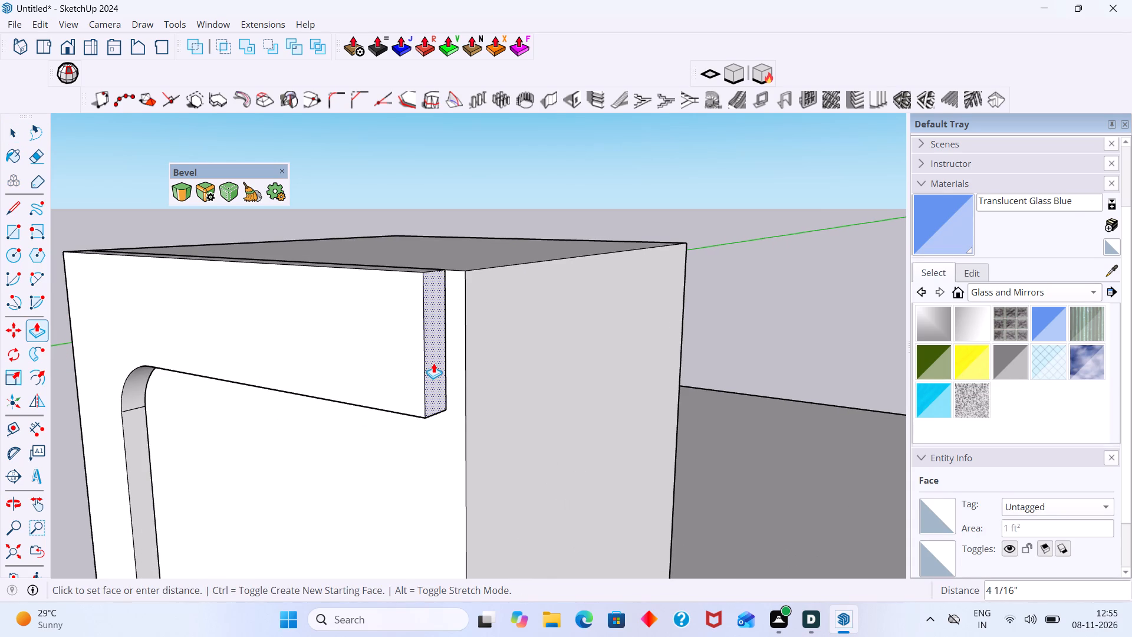
{"action": "type", "text": "6\""}
{"action": "key", "text": "Return"}
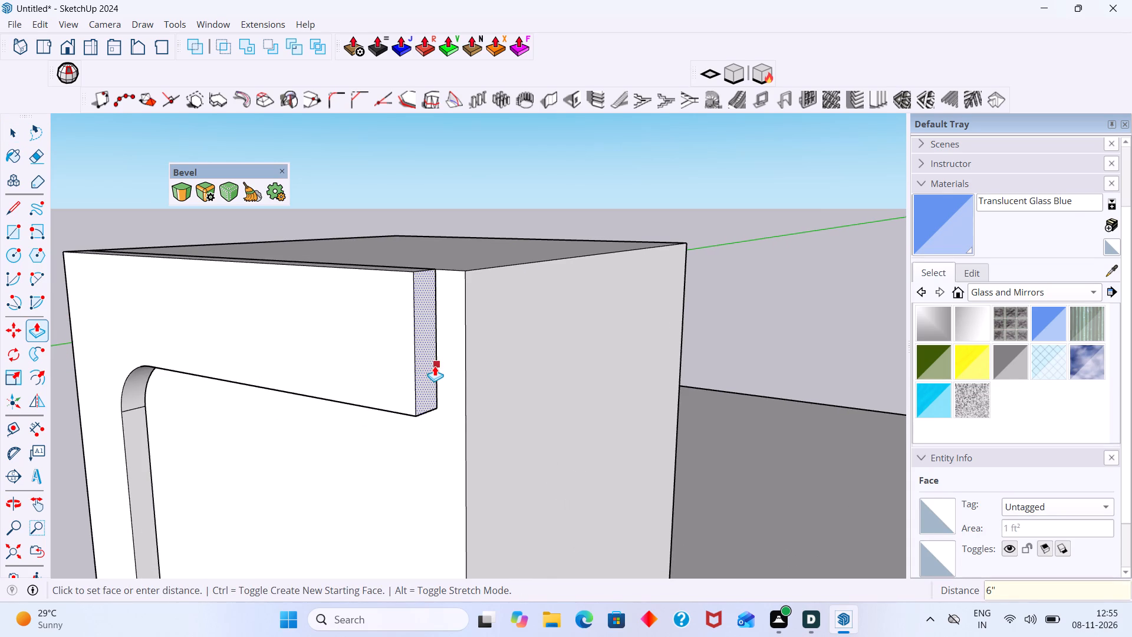
{"action": "key", "text": "space"}
{"action": "left_click", "coordinate": [697, 198]}
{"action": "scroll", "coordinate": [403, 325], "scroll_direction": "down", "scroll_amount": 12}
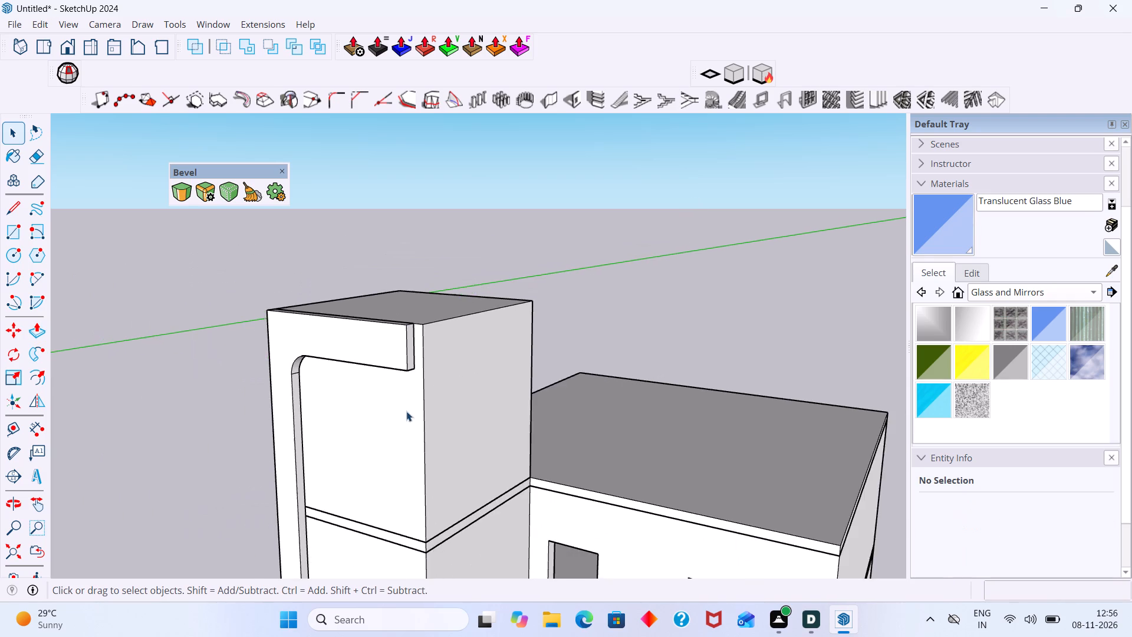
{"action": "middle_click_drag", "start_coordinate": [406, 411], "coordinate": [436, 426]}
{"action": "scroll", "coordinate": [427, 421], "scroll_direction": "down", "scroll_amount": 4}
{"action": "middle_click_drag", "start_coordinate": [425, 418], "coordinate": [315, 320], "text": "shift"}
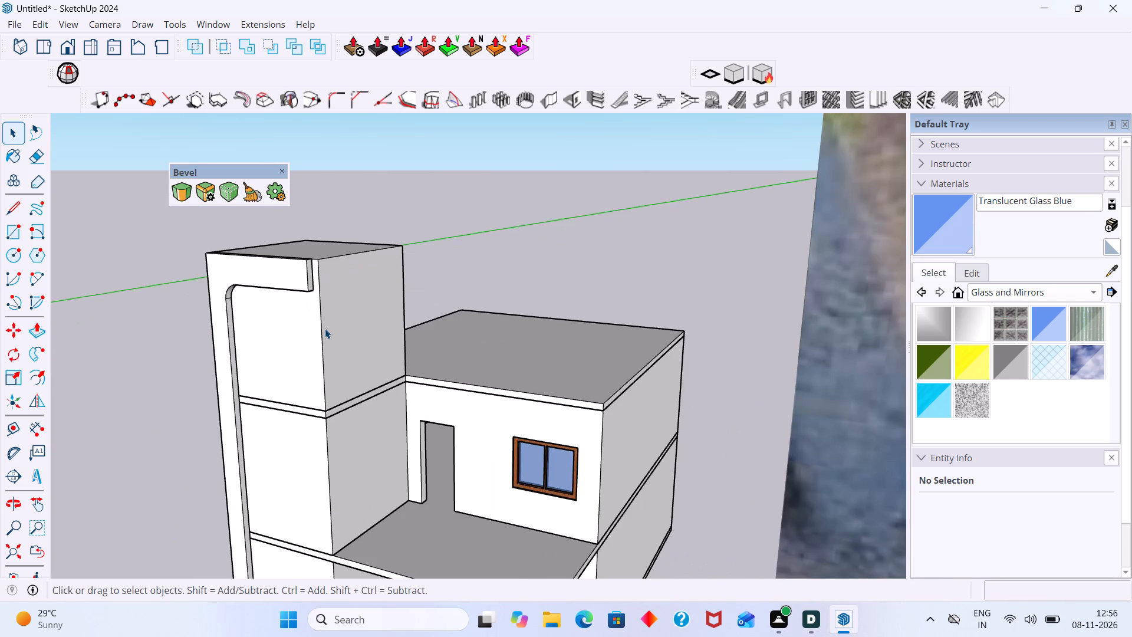
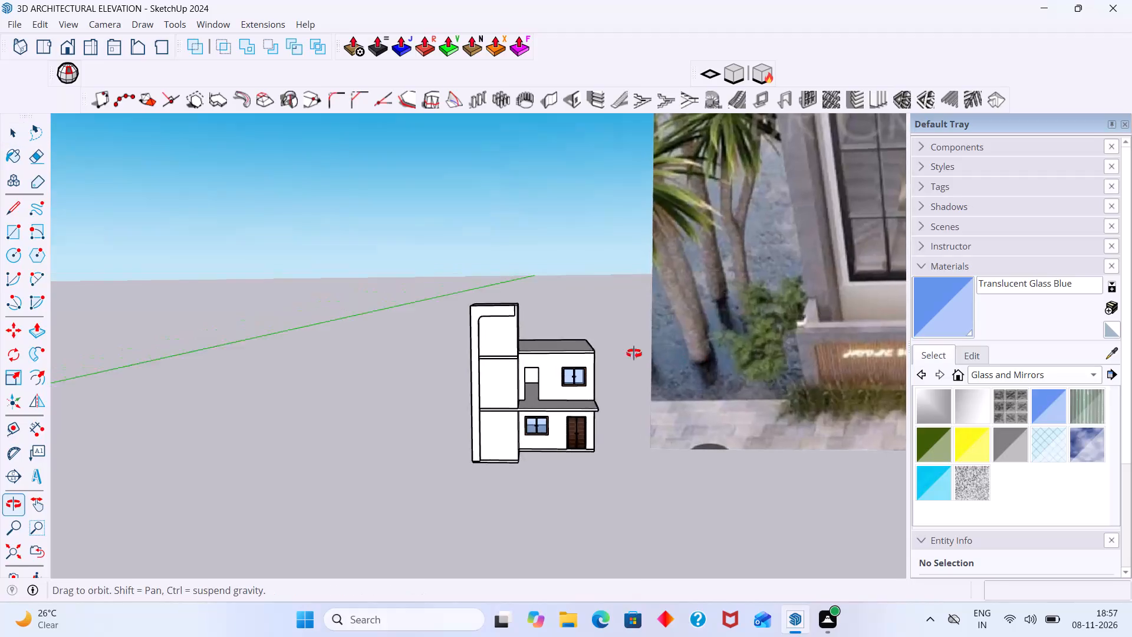
Examine the house model beside the reference photo, focusing on the upper part of the tower with its rounded-corner frame.
{"action": "scroll", "coordinate": [582, 337], "scroll_direction": "down", "scroll_amount": 6}
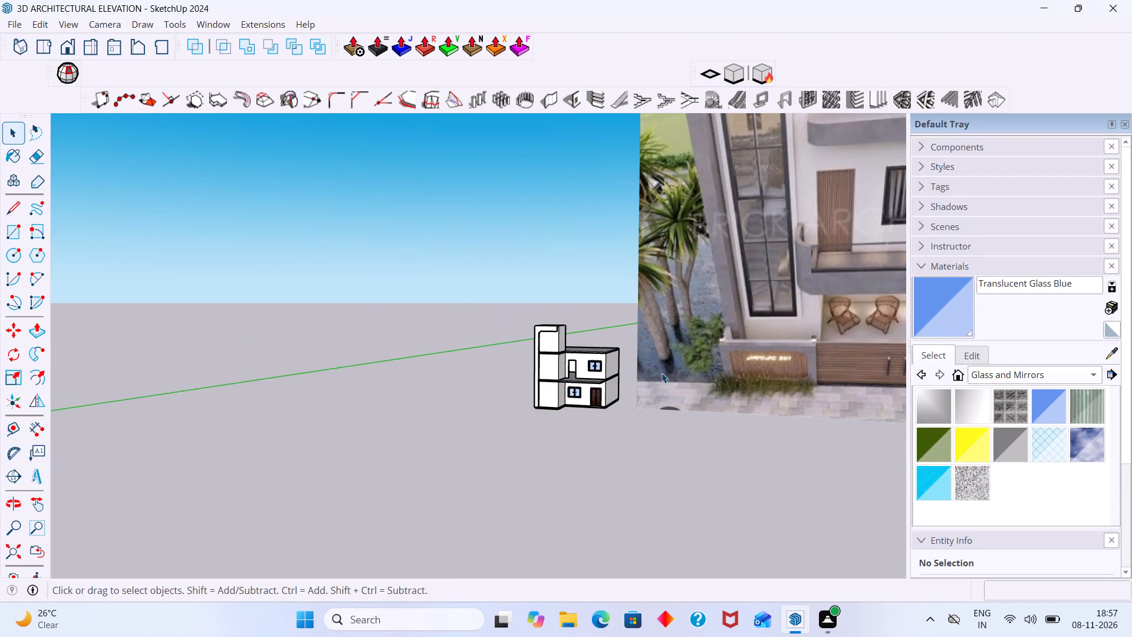
{"action": "scroll", "coordinate": [662, 373], "scroll_direction": "down", "scroll_amount": 4}
{"action": "middle_click_drag", "start_coordinate": [705, 356], "coordinate": [571, 328]}
{"action": "middle_click_drag", "start_coordinate": [512, 361], "coordinate": [613, 365]}
{"action": "scroll", "coordinate": [605, 353], "scroll_direction": "up", "scroll_amount": 6}
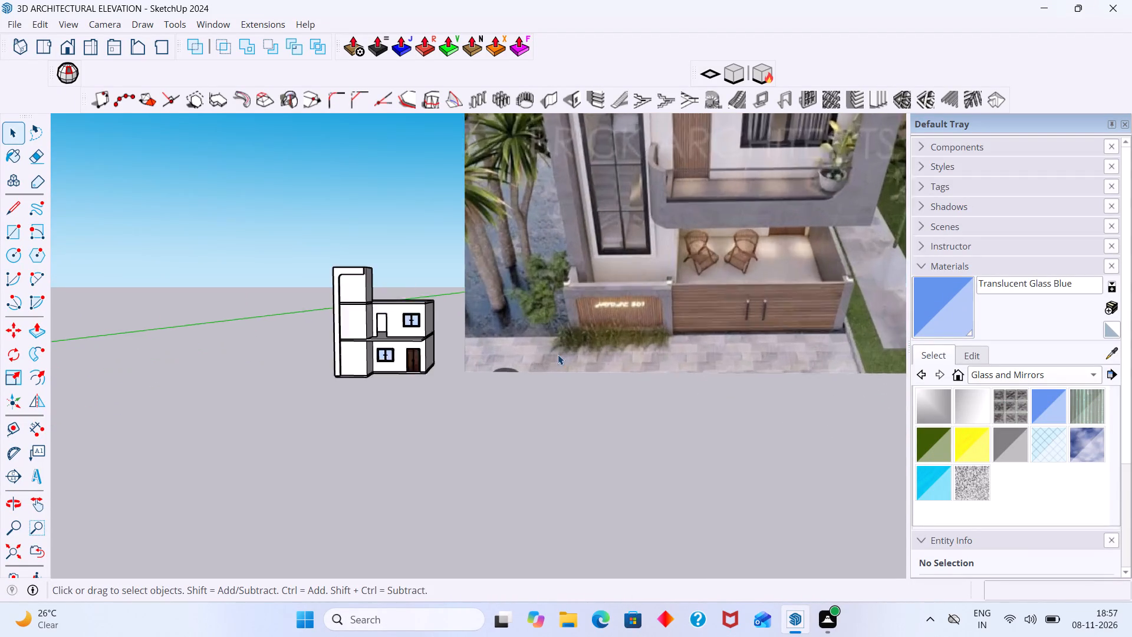
{"action": "scroll", "coordinate": [558, 354], "scroll_direction": "up", "scroll_amount": 2}
{"action": "scroll", "coordinate": [631, 327], "scroll_direction": "down", "scroll_amount": 7}
{"action": "middle_click_drag", "start_coordinate": [650, 310], "coordinate": [651, 284]}
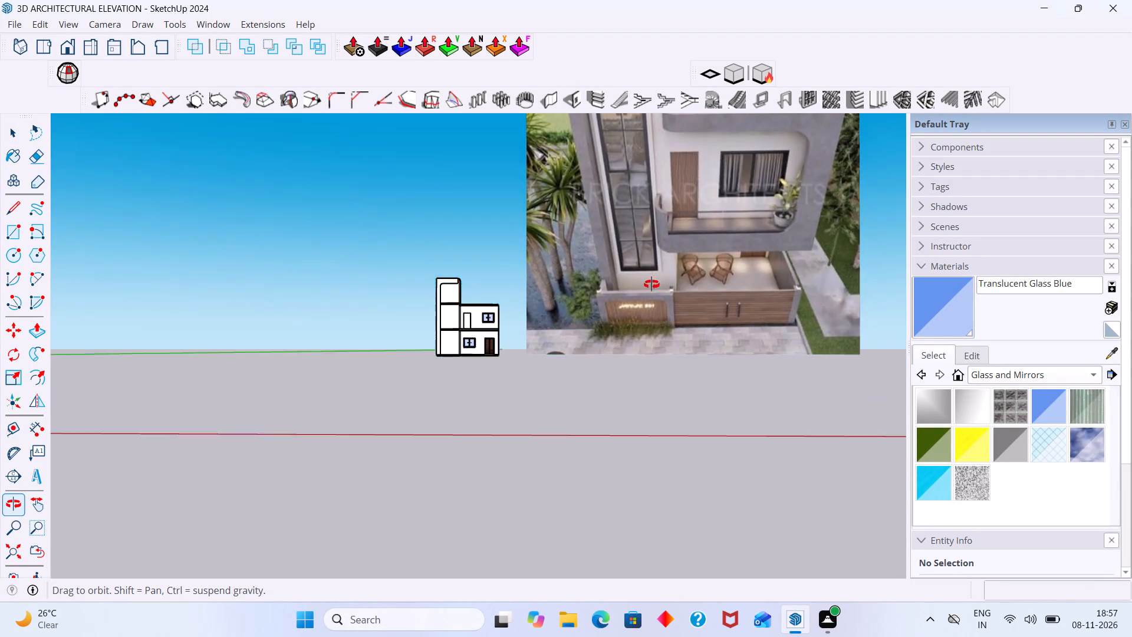
{"action": "middle_click_drag", "start_coordinate": [651, 284], "coordinate": [651, 286]}
{"action": "scroll", "coordinate": [651, 281], "scroll_direction": "up", "scroll_amount": 3}
{"action": "middle_click_drag", "start_coordinate": [651, 280], "coordinate": [634, 438], "text": "shift"}
{"action": "scroll", "coordinate": [590, 383], "scroll_direction": "down", "scroll_amount": 3}
{"action": "scroll", "coordinate": [356, 486], "scroll_direction": "up", "scroll_amount": 4}
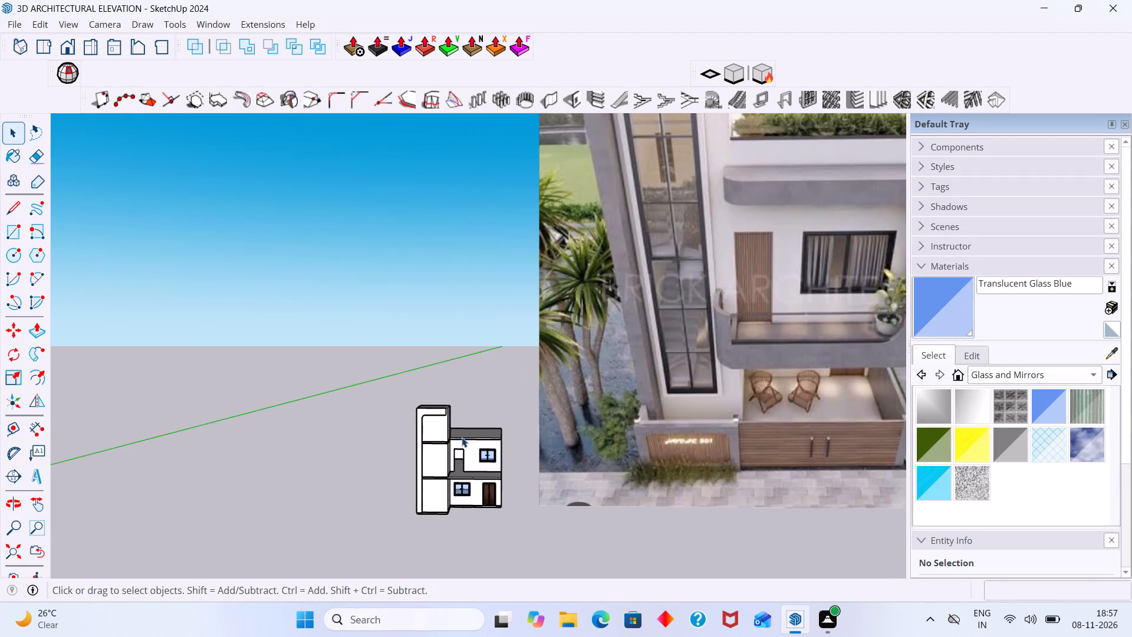
{"action": "scroll", "coordinate": [462, 437], "scroll_direction": "up", "scroll_amount": 7}
{"action": "middle_click_drag", "start_coordinate": [440, 431], "coordinate": [437, 471]}
{"action": "scroll", "coordinate": [441, 396], "scroll_direction": "down", "scroll_amount": 8}
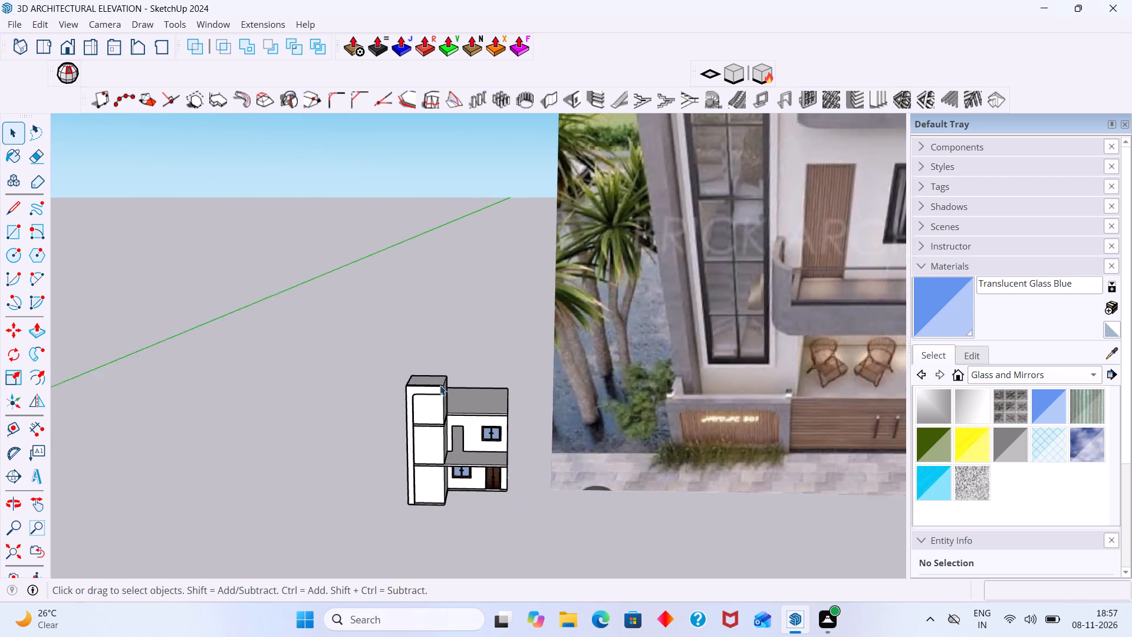
{"action": "scroll", "coordinate": [440, 385], "scroll_direction": "down", "scroll_amount": 9}
{"action": "middle_click_drag", "start_coordinate": [586, 300], "coordinate": [578, 399], "text": "shift"}
{"action": "scroll", "coordinate": [473, 482], "scroll_direction": "up", "scroll_amount": 7}
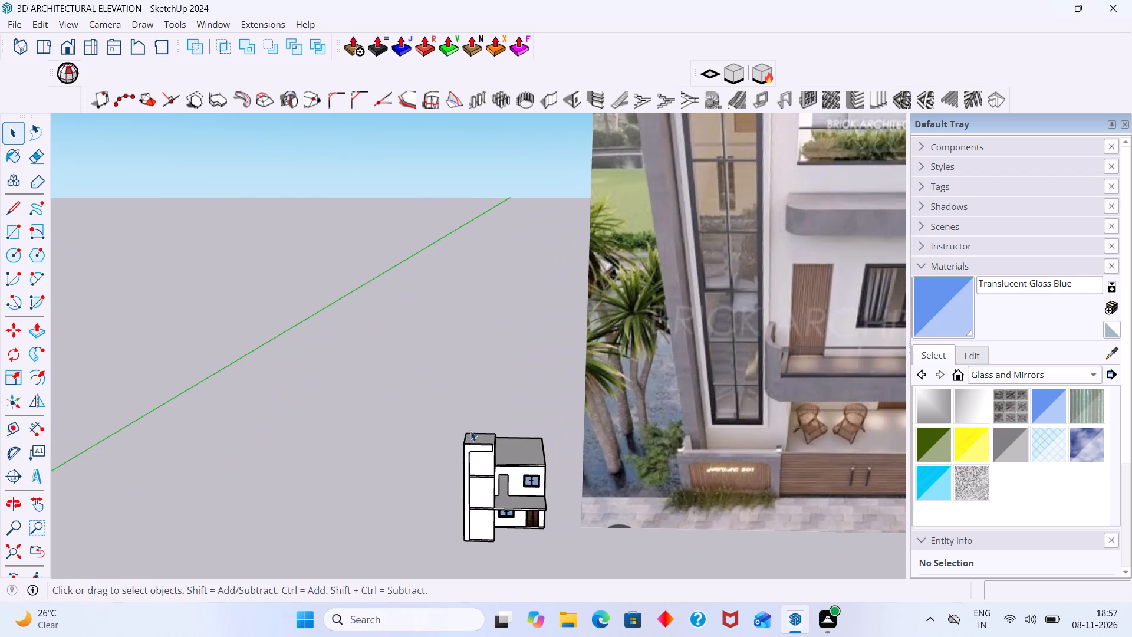
{"action": "scroll", "coordinate": [470, 447], "scroll_direction": "up", "scroll_amount": 2}
{"action": "scroll", "coordinate": [475, 445], "scroll_direction": "down", "scroll_amount": 6}
{"action": "scroll", "coordinate": [481, 459], "scroll_direction": "up", "scroll_amount": 4}
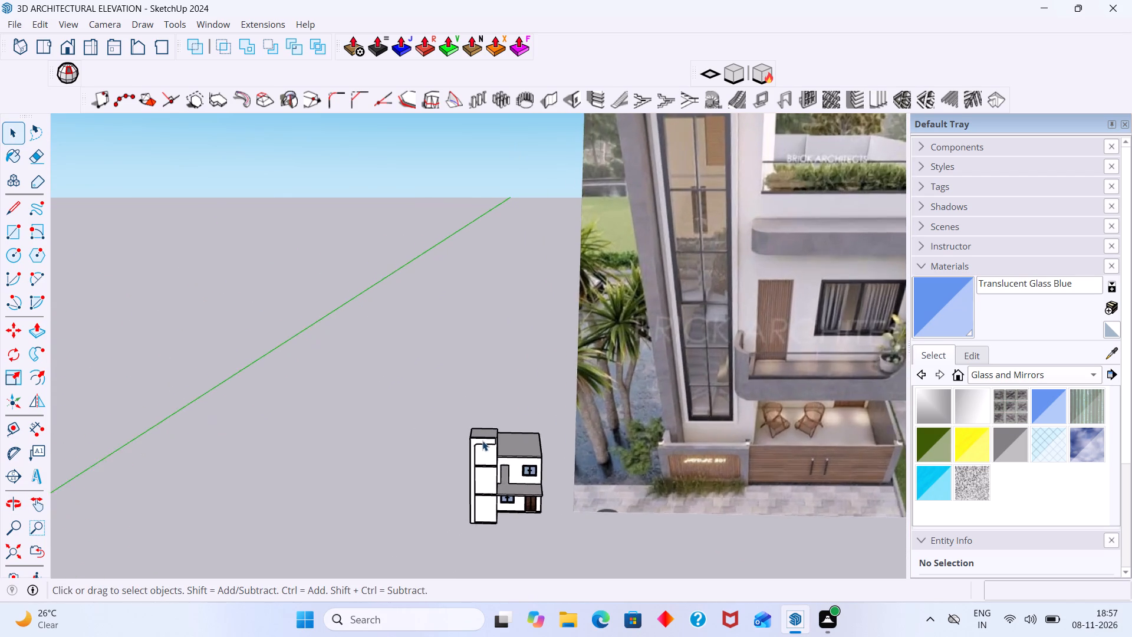
{"action": "scroll", "coordinate": [482, 441], "scroll_direction": "up", "scroll_amount": 18}
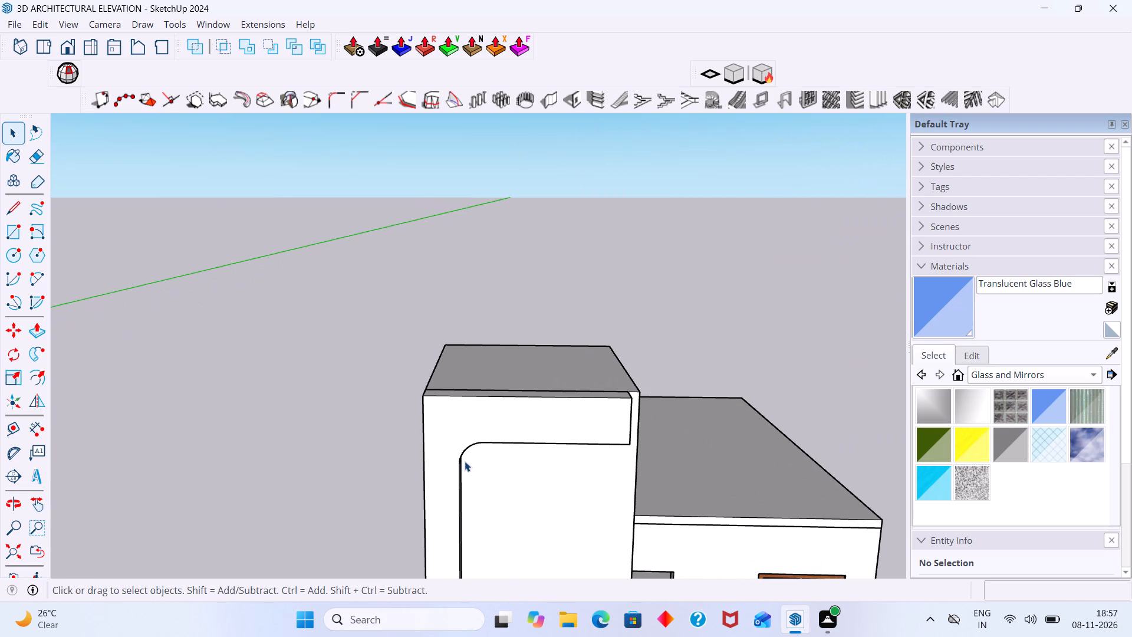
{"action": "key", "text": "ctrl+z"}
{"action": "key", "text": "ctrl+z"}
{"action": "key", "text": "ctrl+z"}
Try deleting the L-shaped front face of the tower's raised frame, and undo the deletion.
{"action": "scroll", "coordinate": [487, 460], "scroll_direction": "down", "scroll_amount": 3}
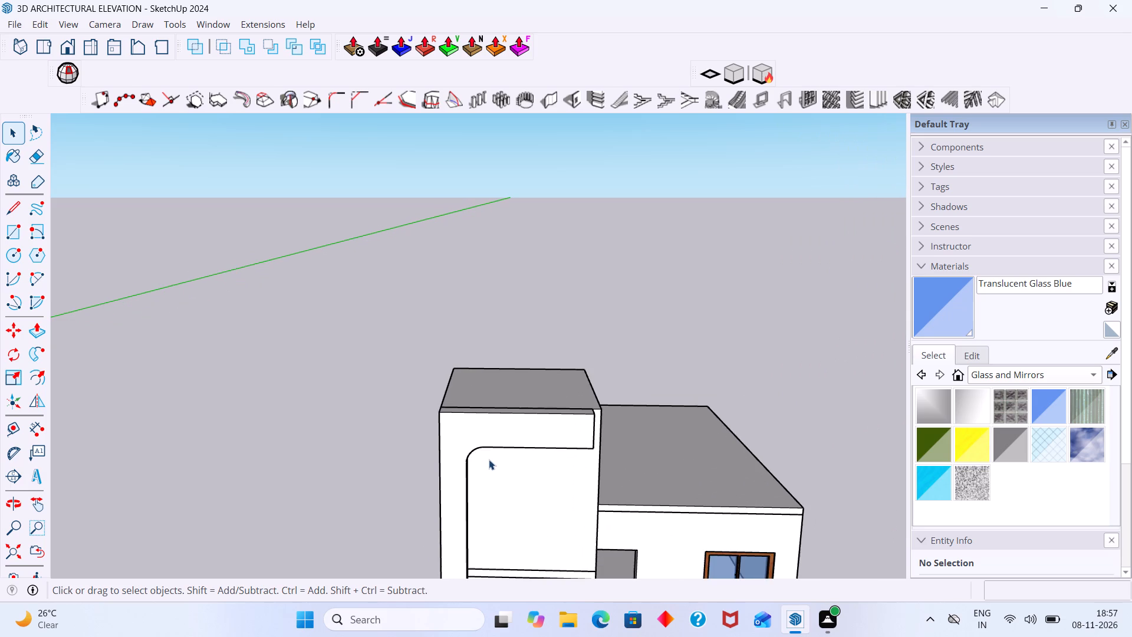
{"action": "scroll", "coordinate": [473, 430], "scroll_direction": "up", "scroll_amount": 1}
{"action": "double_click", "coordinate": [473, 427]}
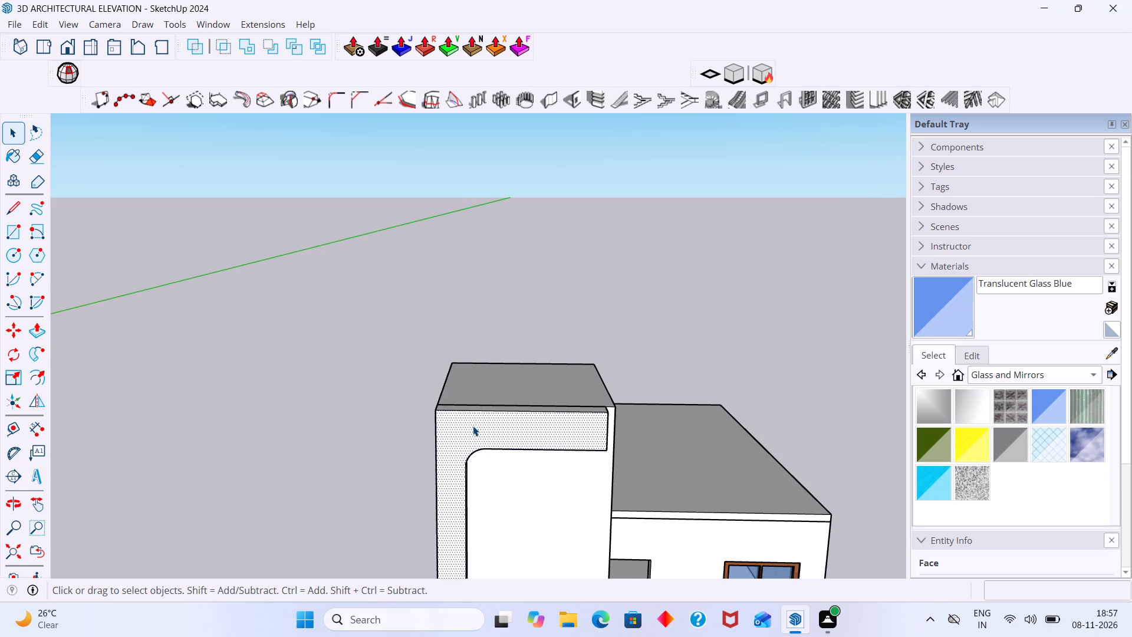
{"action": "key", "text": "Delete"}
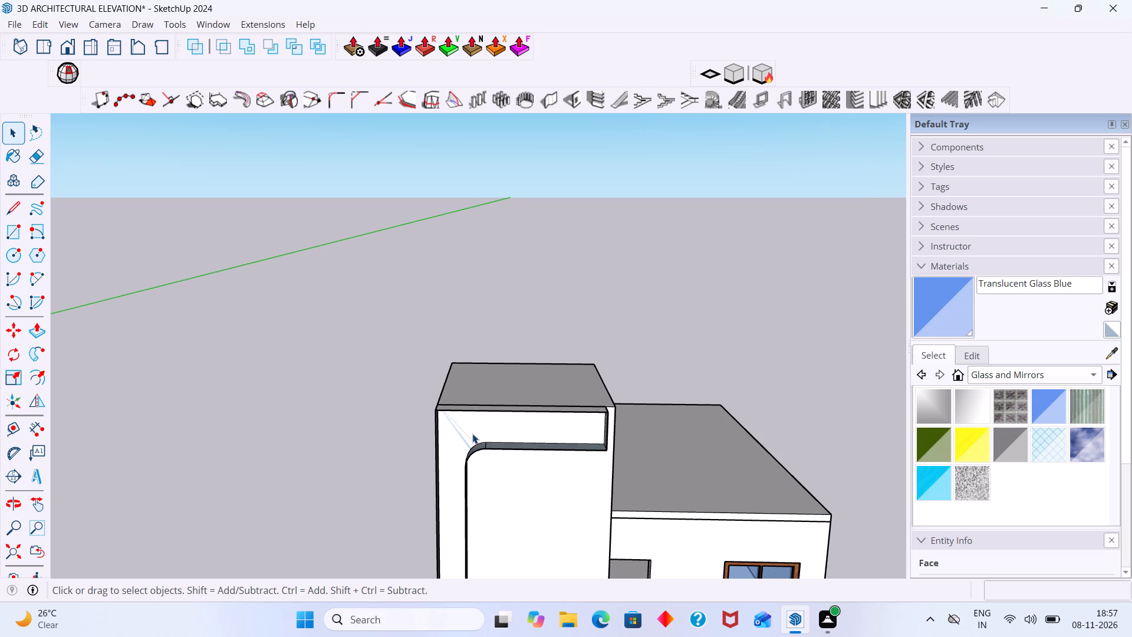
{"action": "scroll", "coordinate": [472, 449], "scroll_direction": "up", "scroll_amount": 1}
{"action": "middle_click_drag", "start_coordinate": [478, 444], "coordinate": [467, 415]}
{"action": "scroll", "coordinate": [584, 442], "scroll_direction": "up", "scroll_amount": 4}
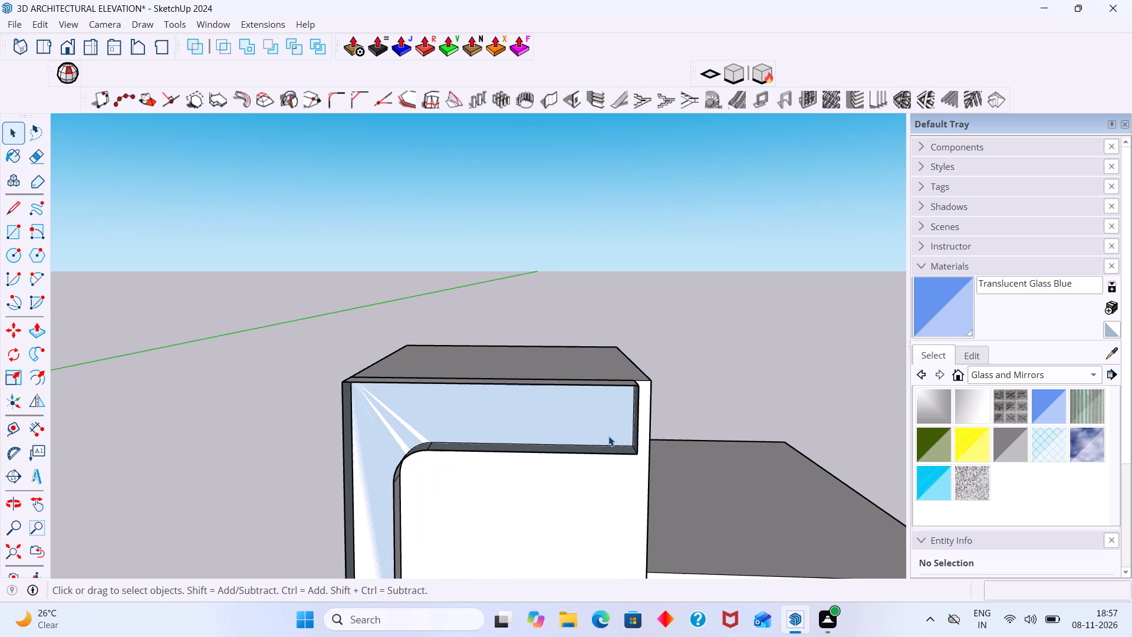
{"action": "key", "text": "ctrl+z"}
Offset the frame's curved inner corner surface by about -3 3/8" with Round Push Pull, cutting into the frame.
{"action": "scroll", "coordinate": [577, 436], "scroll_direction": "down", "scroll_amount": 2}
{"action": "middle_click_drag", "start_coordinate": [577, 434], "coordinate": [569, 417]}
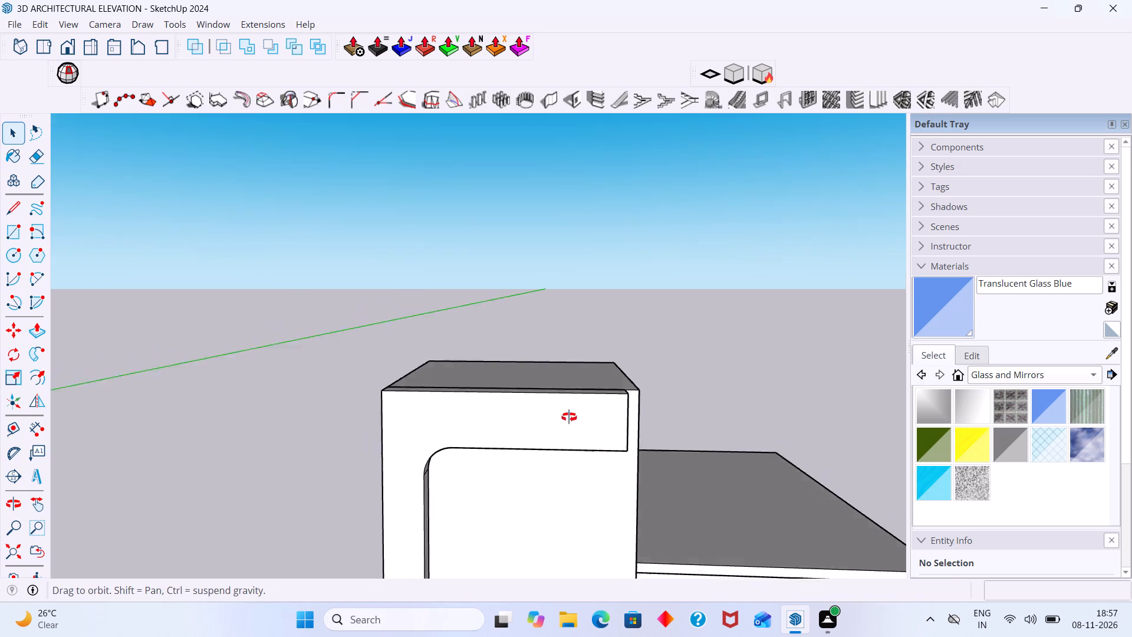
{"action": "middle_click_drag", "start_coordinate": [569, 417], "coordinate": [535, 373]}
{"action": "scroll", "coordinate": [429, 444], "scroll_direction": "up", "scroll_amount": 2}
{"action": "middle_click", "coordinate": [433, 369]}
{"action": "middle_click_drag", "start_coordinate": [439, 465], "coordinate": [424, 386]}
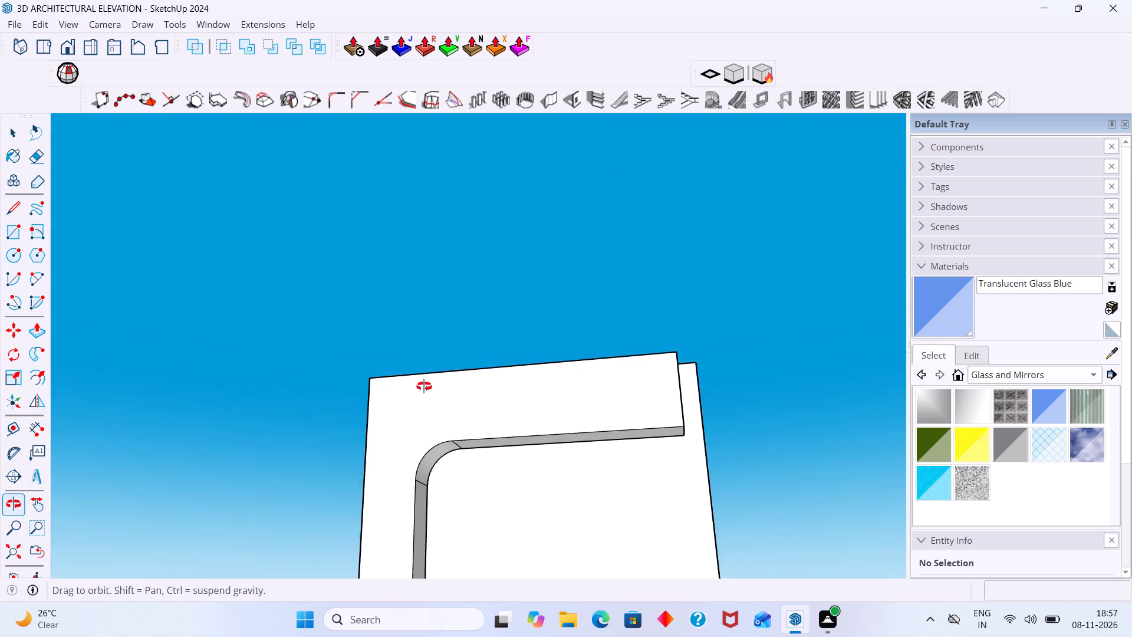
{"action": "middle_click_drag", "start_coordinate": [424, 386], "coordinate": [429, 390]}
{"action": "scroll", "coordinate": [436, 452], "scroll_direction": "up", "scroll_amount": 5}
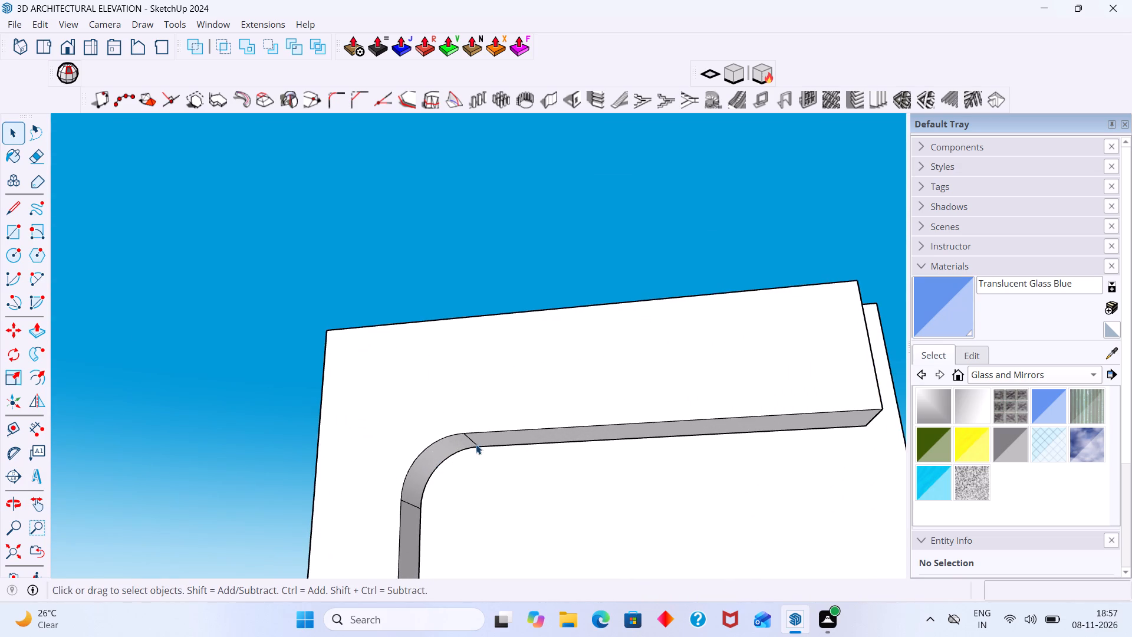
{"action": "left_click", "coordinate": [424, 50]}
{"action": "scroll", "coordinate": [424, 462], "scroll_direction": "up", "scroll_amount": 2}
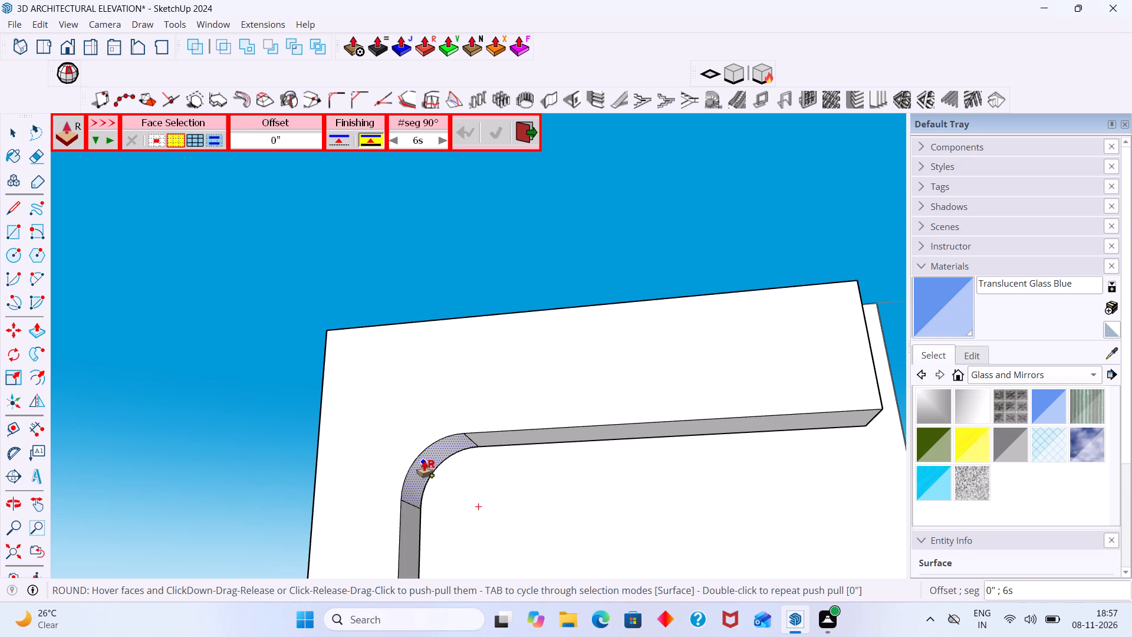
{"action": "left_click", "coordinate": [424, 461]}
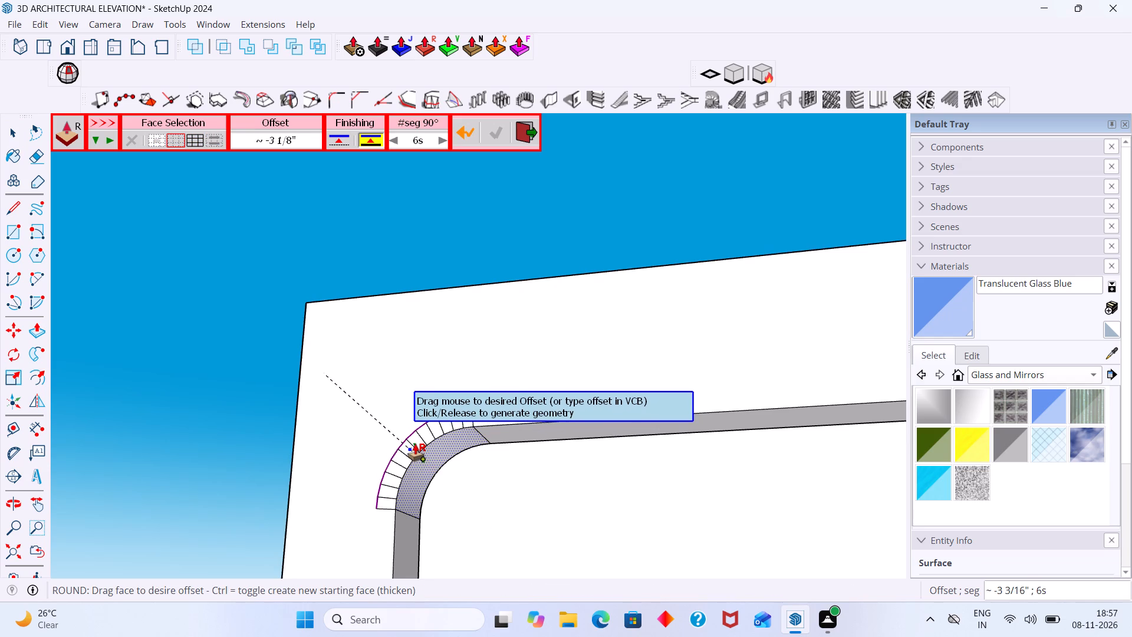
{"action": "left_click", "coordinate": [415, 442]}
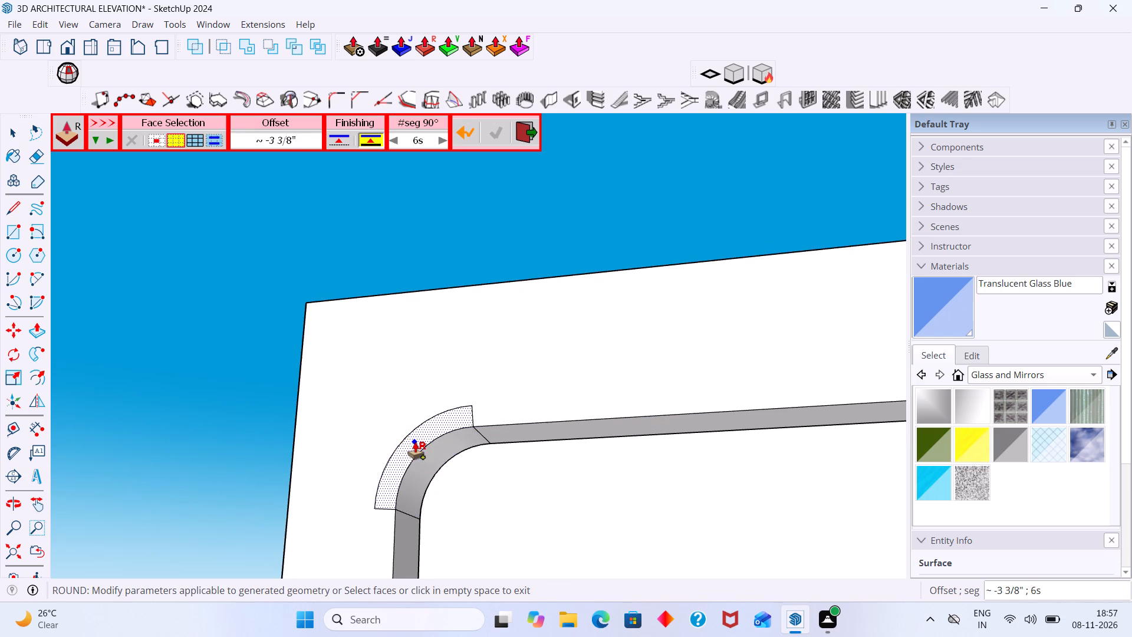
{"action": "scroll", "coordinate": [442, 442], "scroll_direction": "up", "scroll_amount": 3}
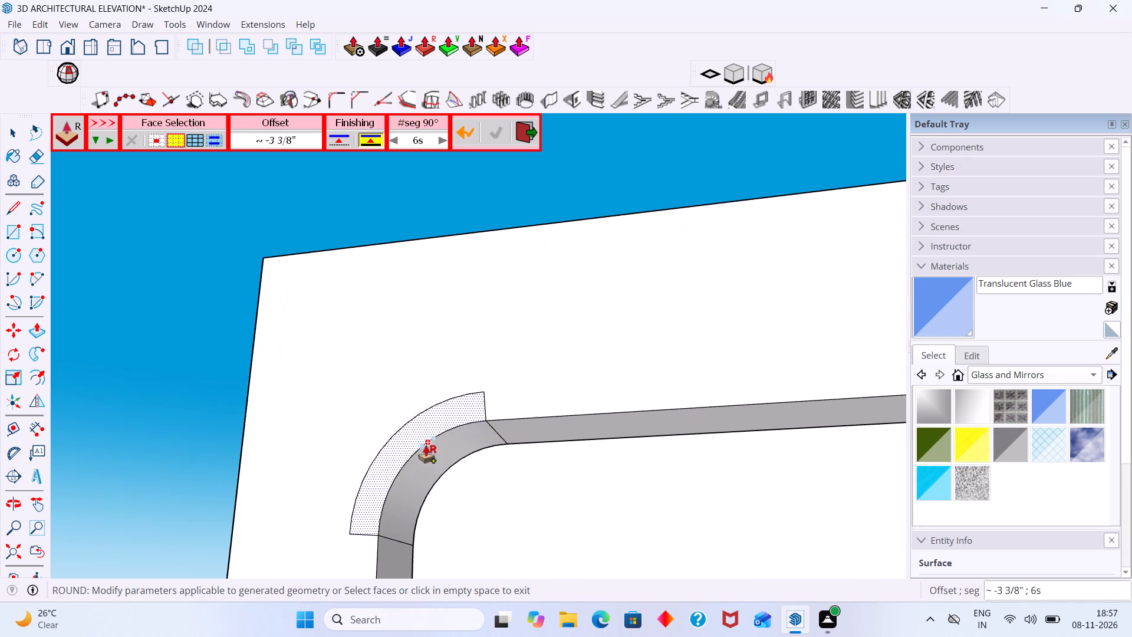
{"action": "left_click", "coordinate": [415, 466]}
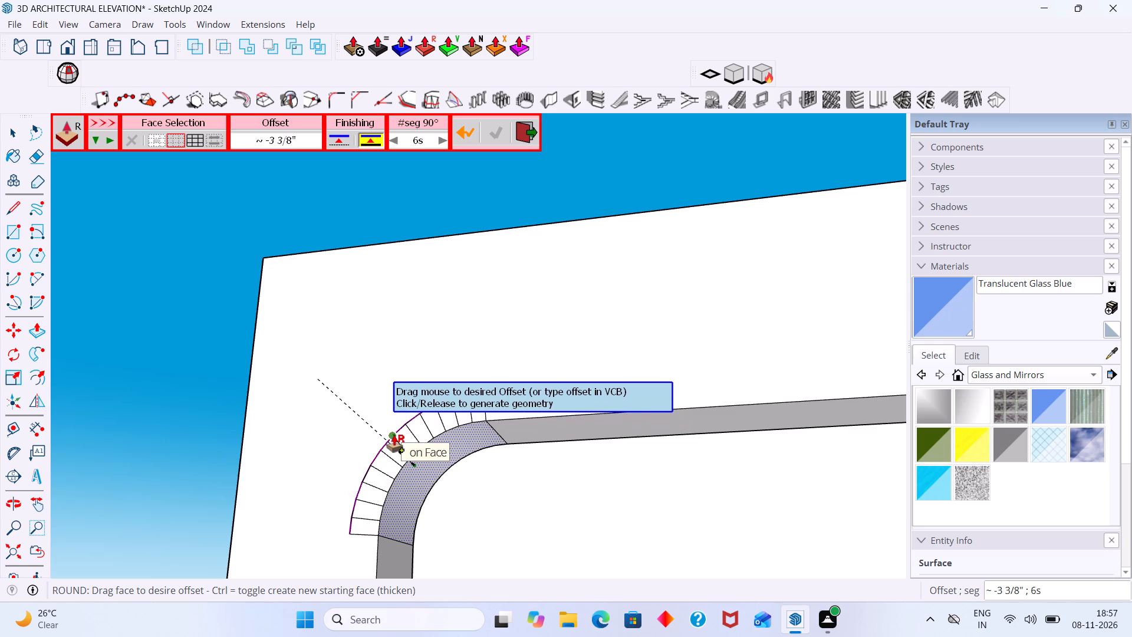
{"action": "left_click", "coordinate": [393, 434]}
{"action": "key", "text": "space"}
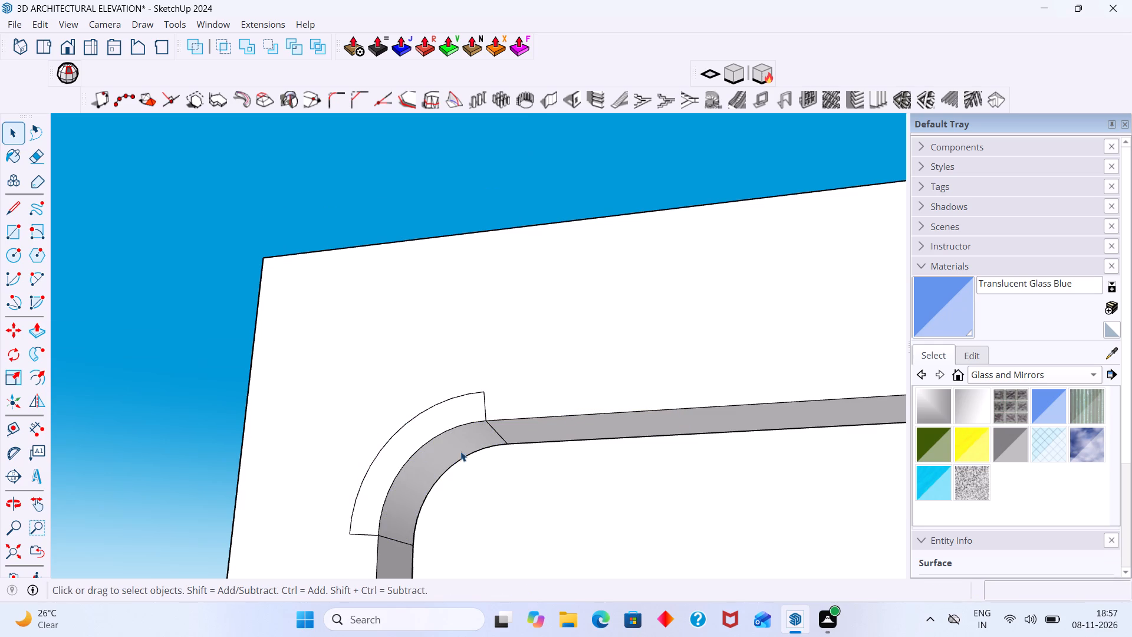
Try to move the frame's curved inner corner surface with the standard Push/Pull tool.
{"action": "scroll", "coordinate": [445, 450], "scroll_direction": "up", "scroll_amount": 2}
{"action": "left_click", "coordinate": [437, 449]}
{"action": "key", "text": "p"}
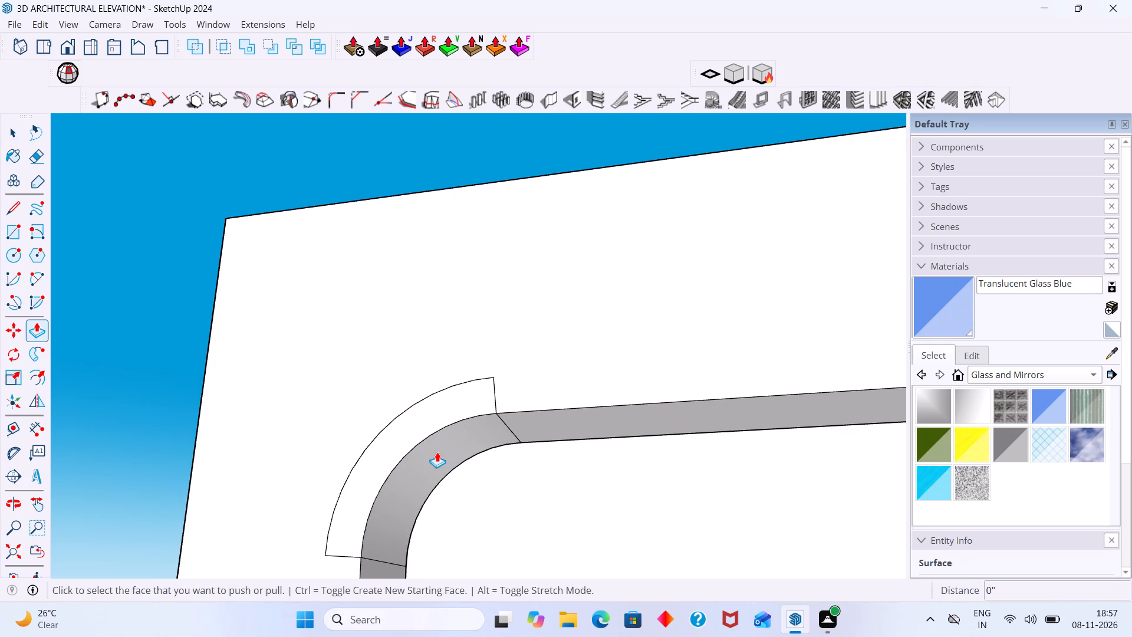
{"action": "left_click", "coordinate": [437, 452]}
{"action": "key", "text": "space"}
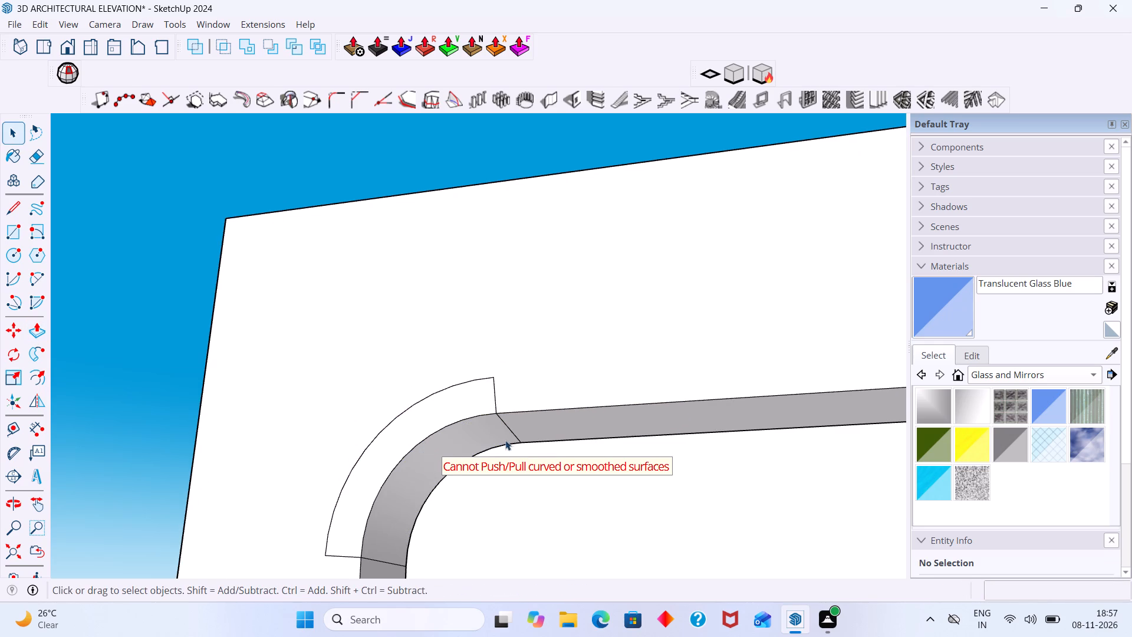
Delete the curved strip of front face between the old and new corner arcs of the tower frame.
{"action": "scroll", "coordinate": [507, 437], "scroll_direction": "down", "scroll_amount": 3}
{"action": "middle_click_drag", "start_coordinate": [532, 470], "coordinate": [555, 543]}
{"action": "middle_click_drag", "start_coordinate": [514, 550], "coordinate": [541, 579]}
{"action": "scroll", "coordinate": [494, 486], "scroll_direction": "down", "scroll_amount": 3}
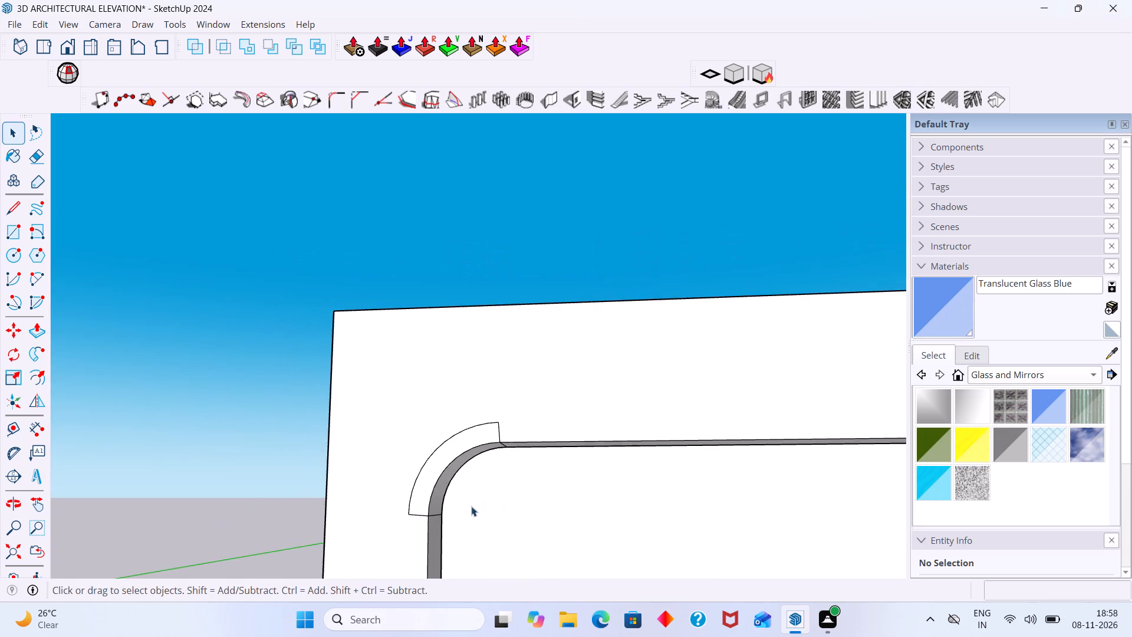
{"action": "middle_click_drag", "start_coordinate": [466, 543], "coordinate": [497, 618]}
{"action": "middle_click_drag", "start_coordinate": [480, 564], "coordinate": [463, 431], "text": "shift"}
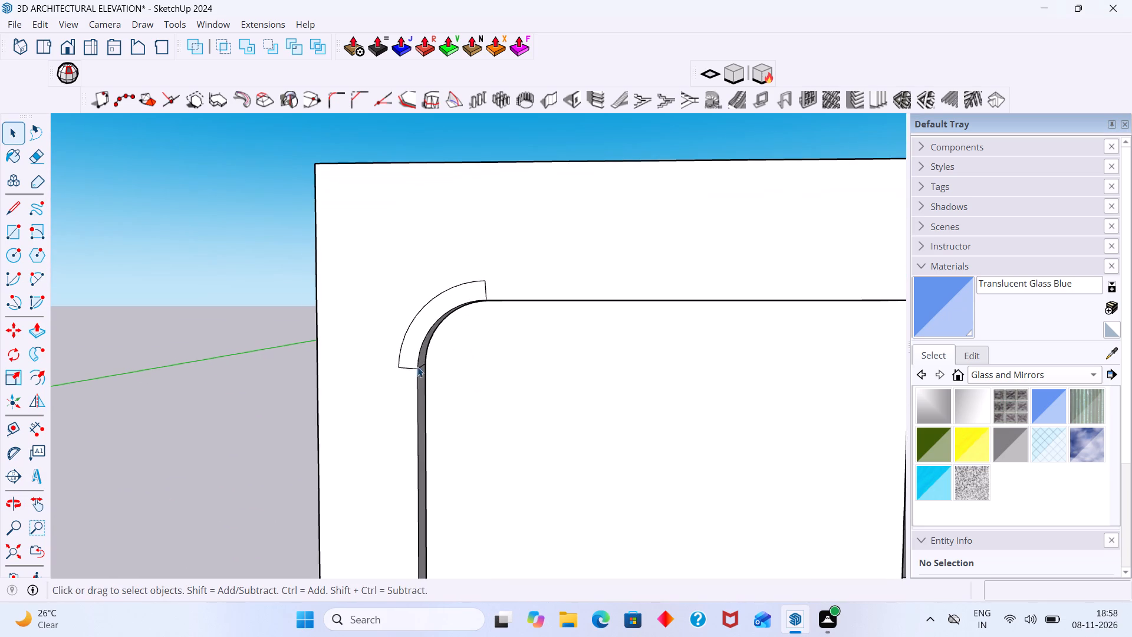
{"action": "scroll", "coordinate": [417, 366], "scroll_direction": "up", "scroll_amount": 4}
{"action": "middle_click_drag", "start_coordinate": [417, 432], "coordinate": [416, 412]}
{"action": "left_click", "coordinate": [426, 317]}
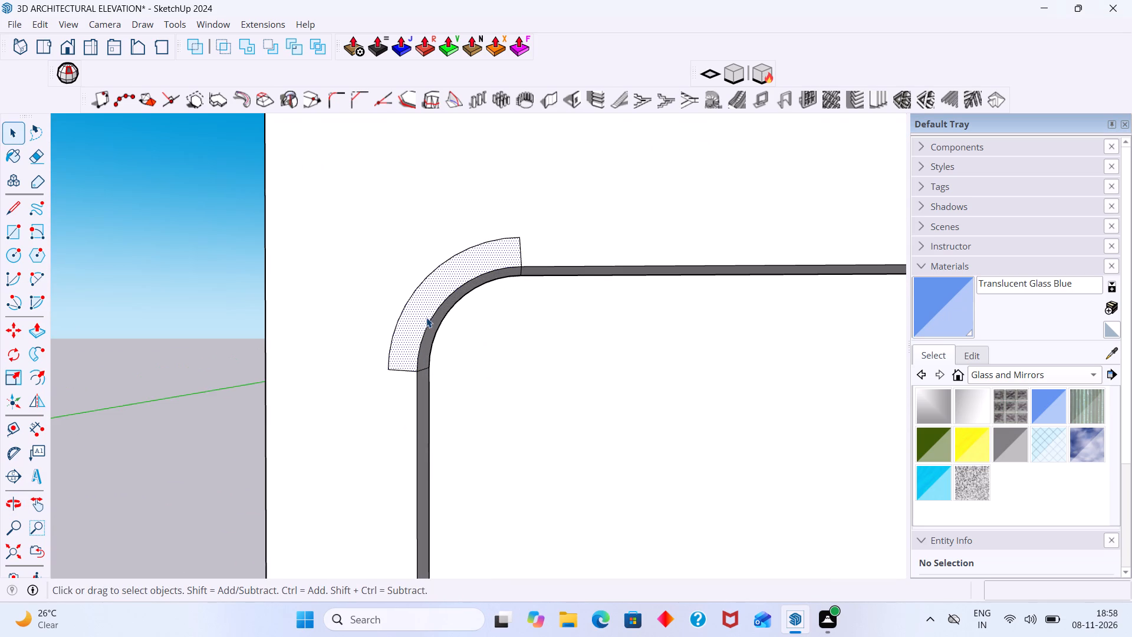
{"action": "key", "text": "Delete"}
Delete the original curved inner corner surface and its leftover rear and front arc edges from the tower frame.
{"action": "scroll", "coordinate": [433, 321], "scroll_direction": "up", "scroll_amount": 1}
{"action": "middle_click_drag", "start_coordinate": [433, 320], "coordinate": [410, 314]}
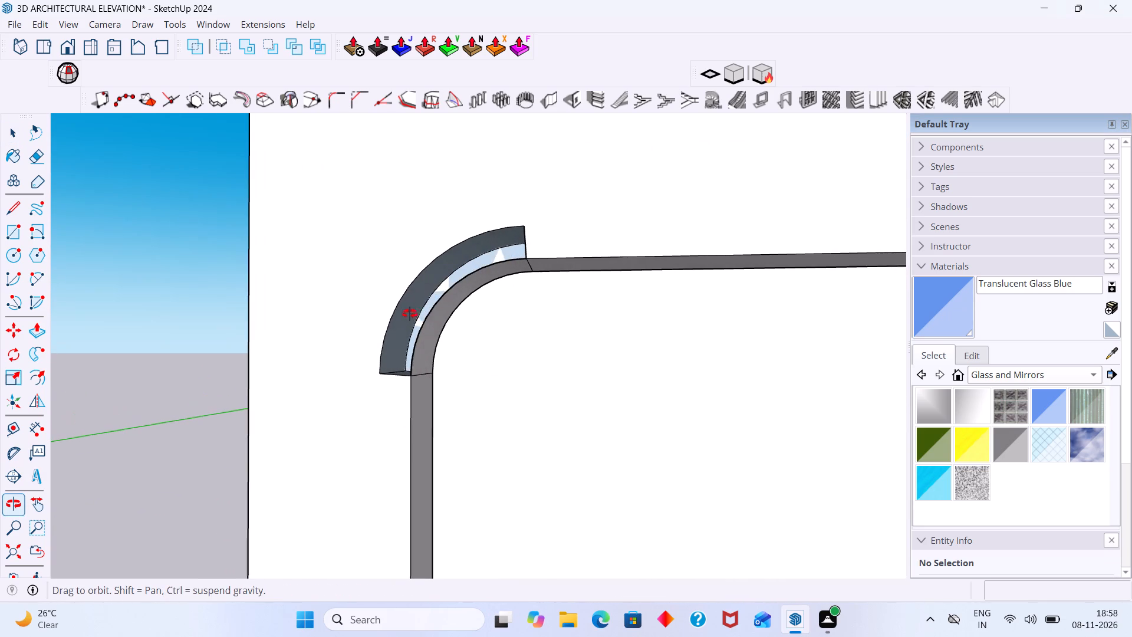
{"action": "middle_click_drag", "start_coordinate": [410, 314], "coordinate": [409, 314]}
{"action": "scroll", "coordinate": [426, 311], "scroll_direction": "up", "scroll_amount": 1}
{"action": "left_click", "coordinate": [447, 314]}
{"action": "key", "text": "Delete"}
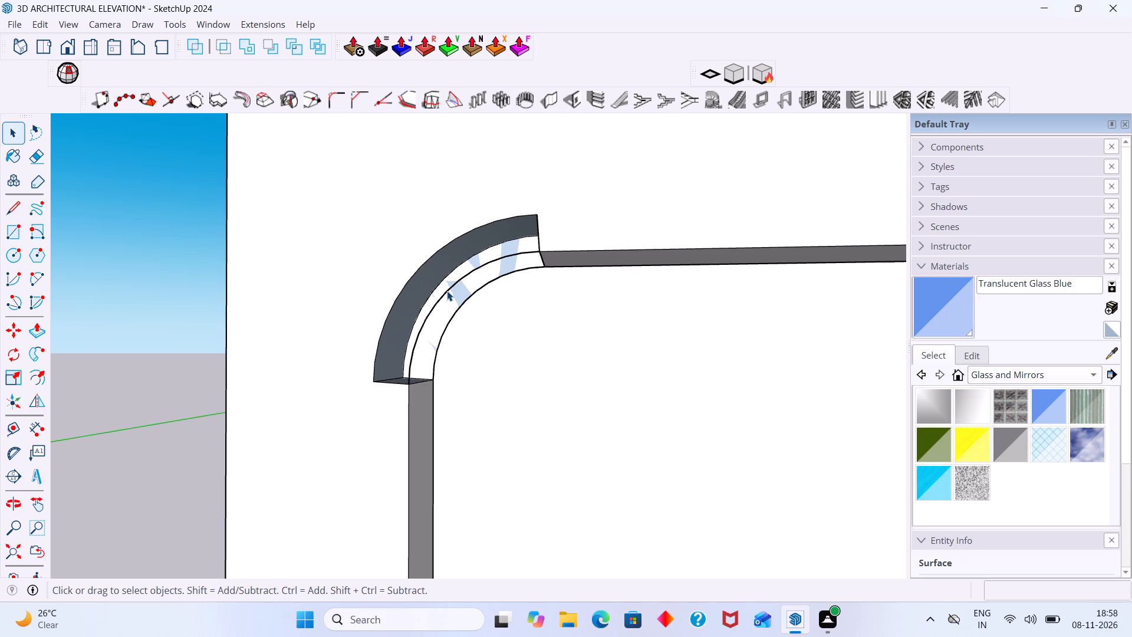
{"action": "left_click", "coordinate": [447, 290]}
{"action": "key", "text": "Delete"}
{"action": "left_click", "coordinate": [458, 304]}
{"action": "left_click", "coordinate": [460, 306]}
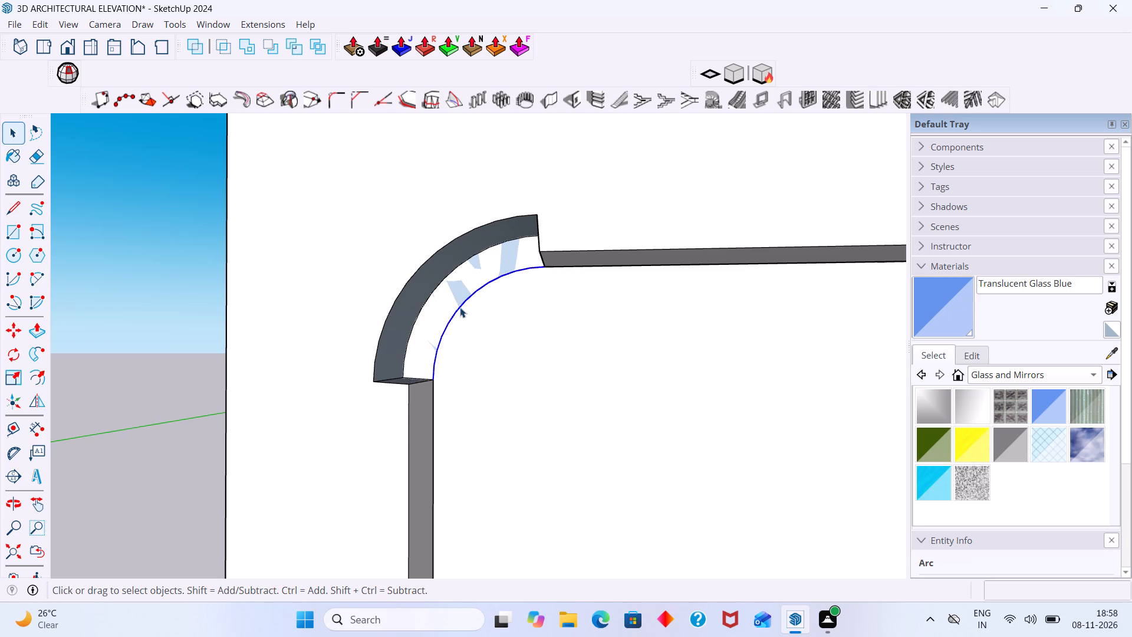
{"action": "key", "text": "Delete"}
Offset the frame's vertical inner side face by about -3 3/8" with Joint Push Pull, aligned with the enlarged corner arc.
{"action": "scroll", "coordinate": [459, 300], "scroll_direction": "down", "scroll_amount": 9}
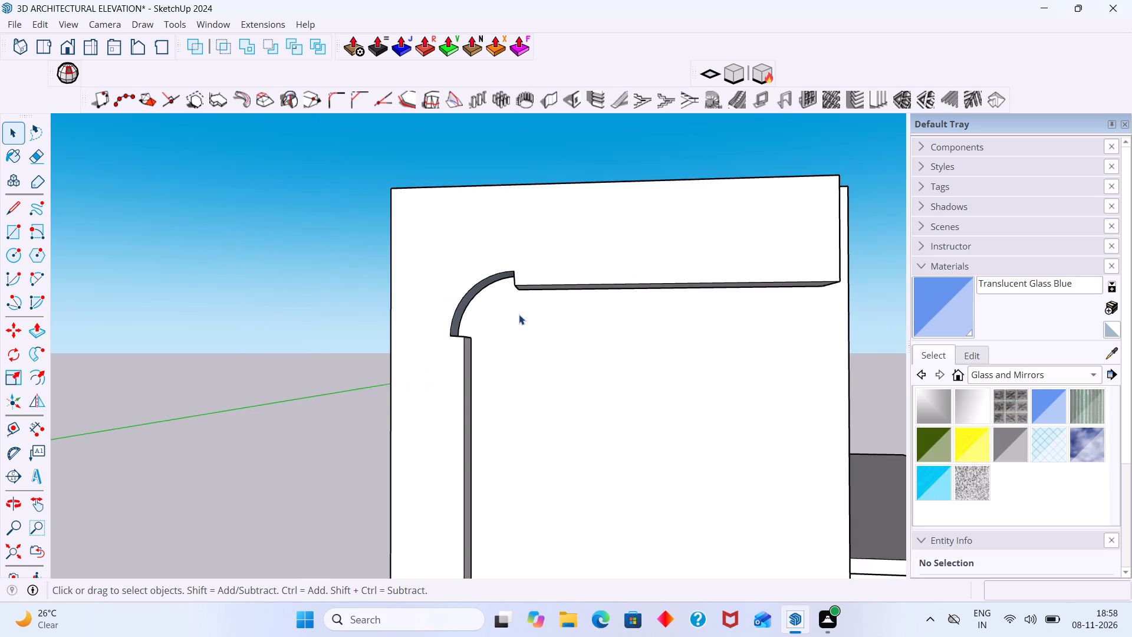
{"action": "middle_click_drag", "start_coordinate": [532, 334], "coordinate": [572, 449]}
{"action": "middle_click_drag", "start_coordinate": [538, 311], "coordinate": [511, 329]}
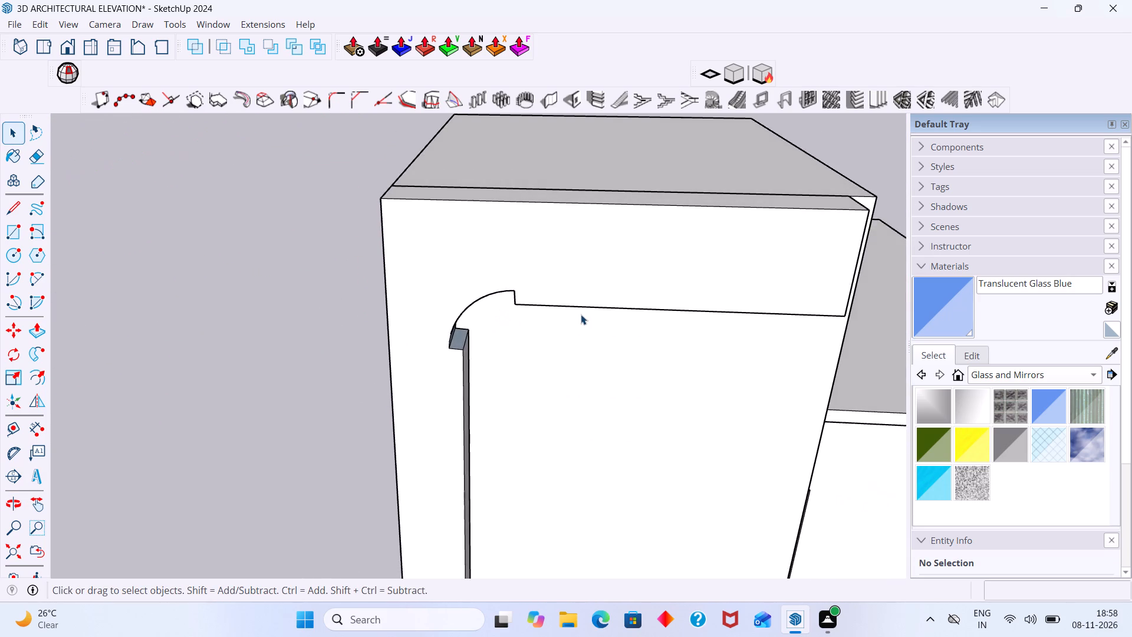
{"action": "scroll", "coordinate": [581, 314], "scroll_direction": "up", "scroll_amount": 4}
{"action": "middle_click_drag", "start_coordinate": [561, 285], "coordinate": [547, 225]}
{"action": "middle_click_drag", "start_coordinate": [478, 332], "coordinate": [462, 261]}
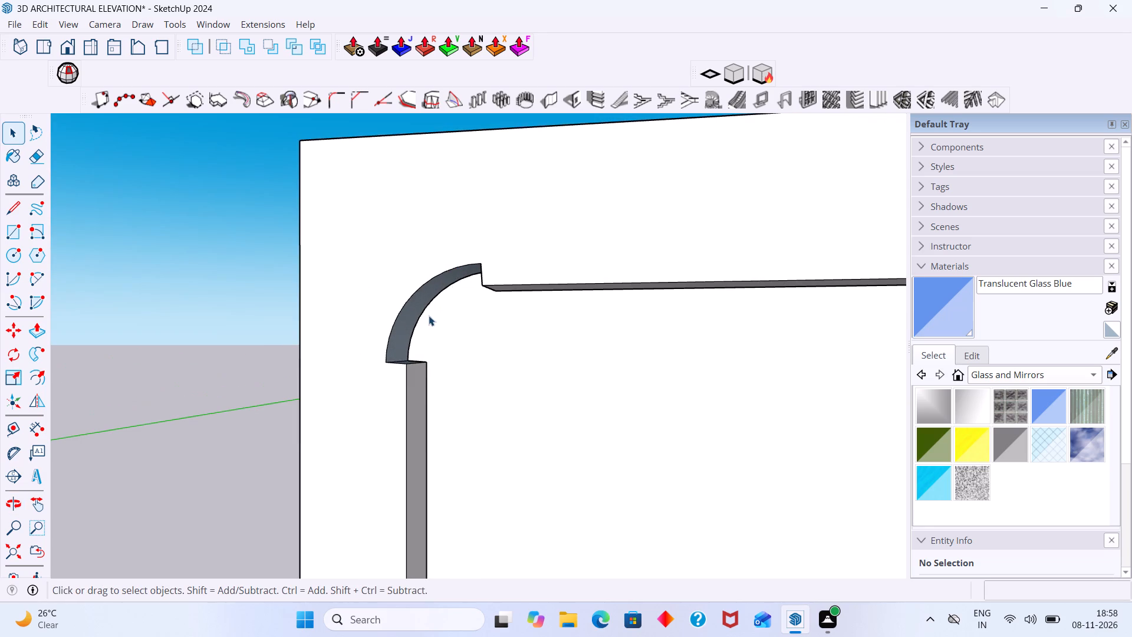
{"action": "middle_click_drag", "start_coordinate": [452, 414], "coordinate": [449, 469]}
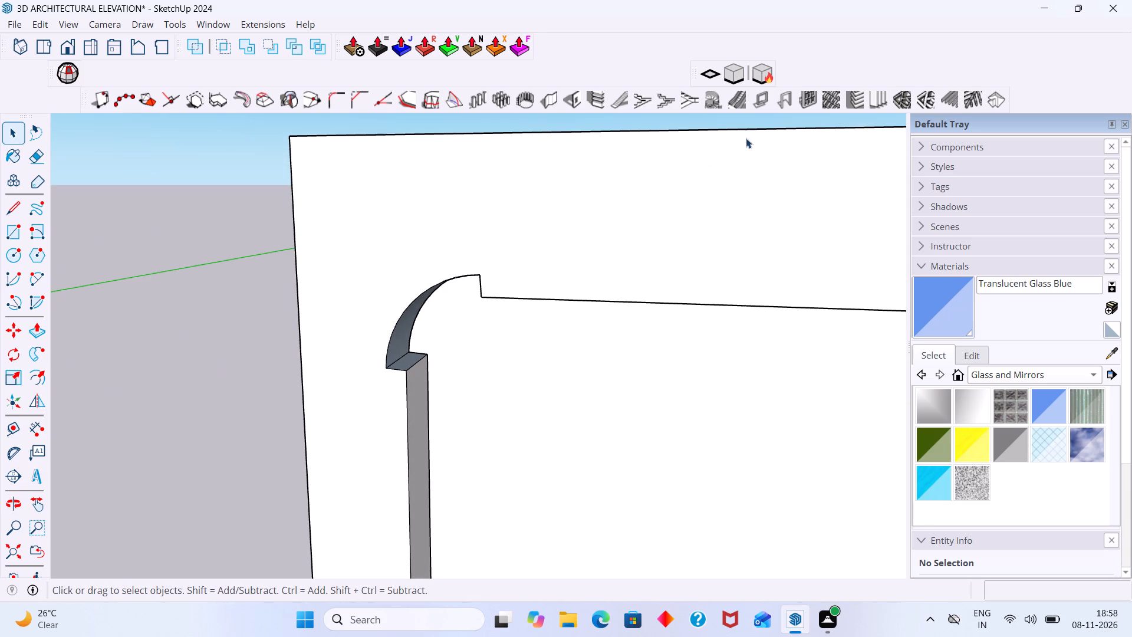
{"action": "left_click", "coordinate": [407, 55]}
{"action": "left_click", "coordinate": [418, 432]}
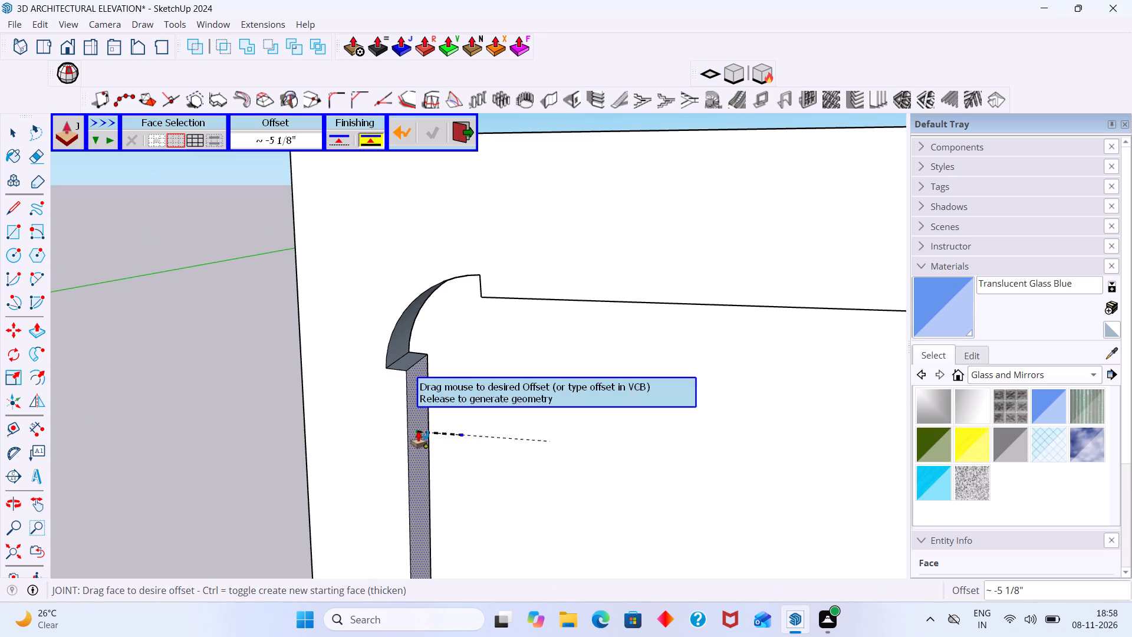
{"action": "left_click", "coordinate": [386, 369]}
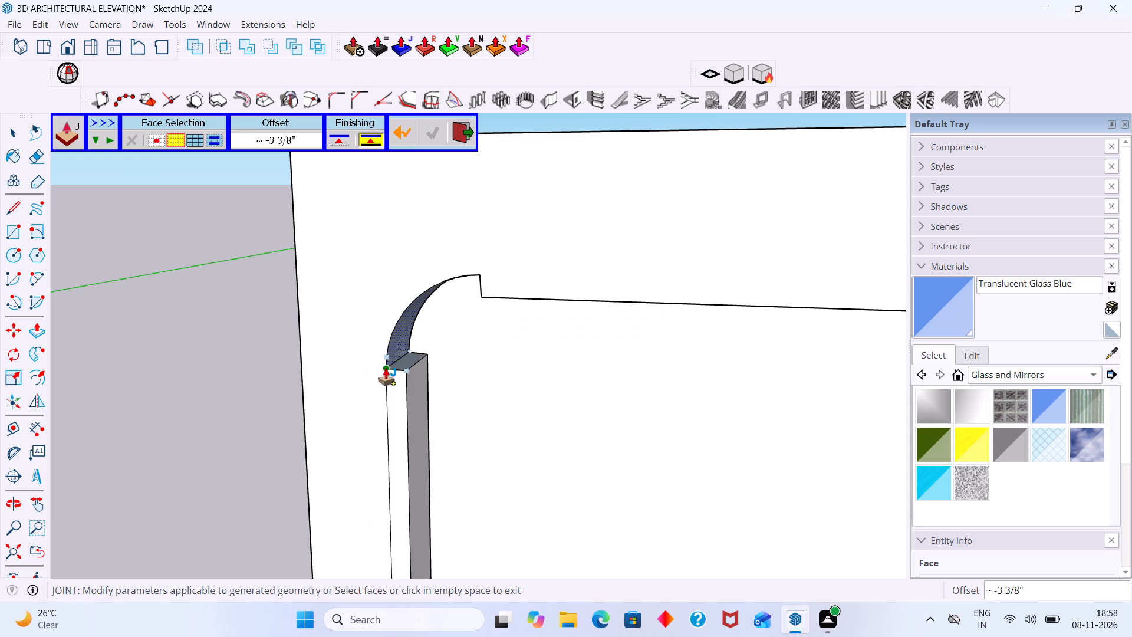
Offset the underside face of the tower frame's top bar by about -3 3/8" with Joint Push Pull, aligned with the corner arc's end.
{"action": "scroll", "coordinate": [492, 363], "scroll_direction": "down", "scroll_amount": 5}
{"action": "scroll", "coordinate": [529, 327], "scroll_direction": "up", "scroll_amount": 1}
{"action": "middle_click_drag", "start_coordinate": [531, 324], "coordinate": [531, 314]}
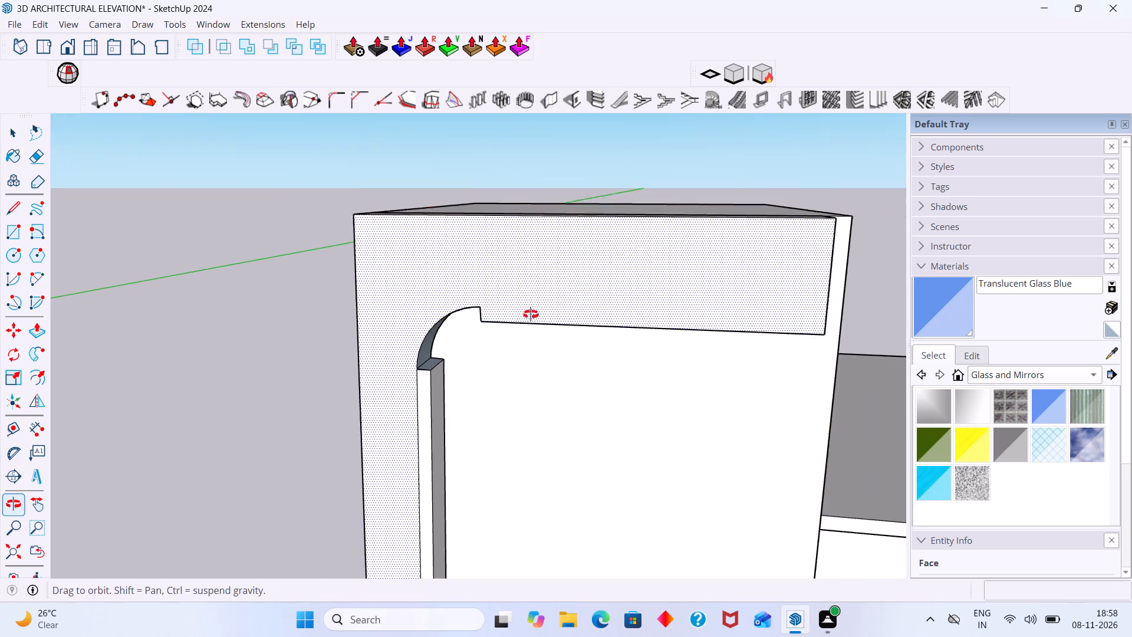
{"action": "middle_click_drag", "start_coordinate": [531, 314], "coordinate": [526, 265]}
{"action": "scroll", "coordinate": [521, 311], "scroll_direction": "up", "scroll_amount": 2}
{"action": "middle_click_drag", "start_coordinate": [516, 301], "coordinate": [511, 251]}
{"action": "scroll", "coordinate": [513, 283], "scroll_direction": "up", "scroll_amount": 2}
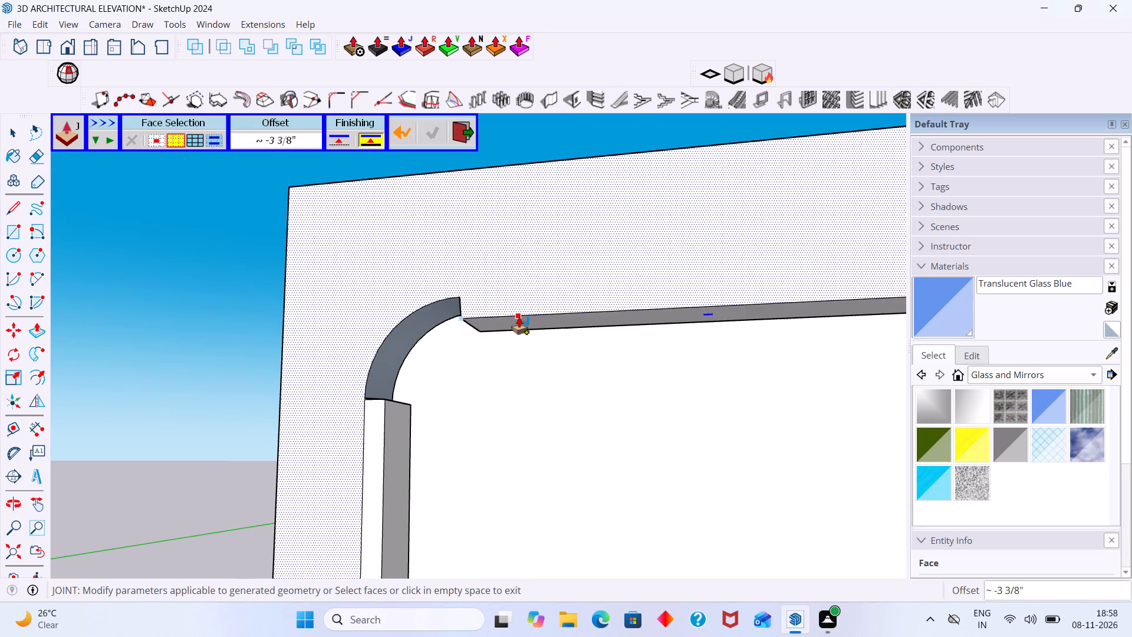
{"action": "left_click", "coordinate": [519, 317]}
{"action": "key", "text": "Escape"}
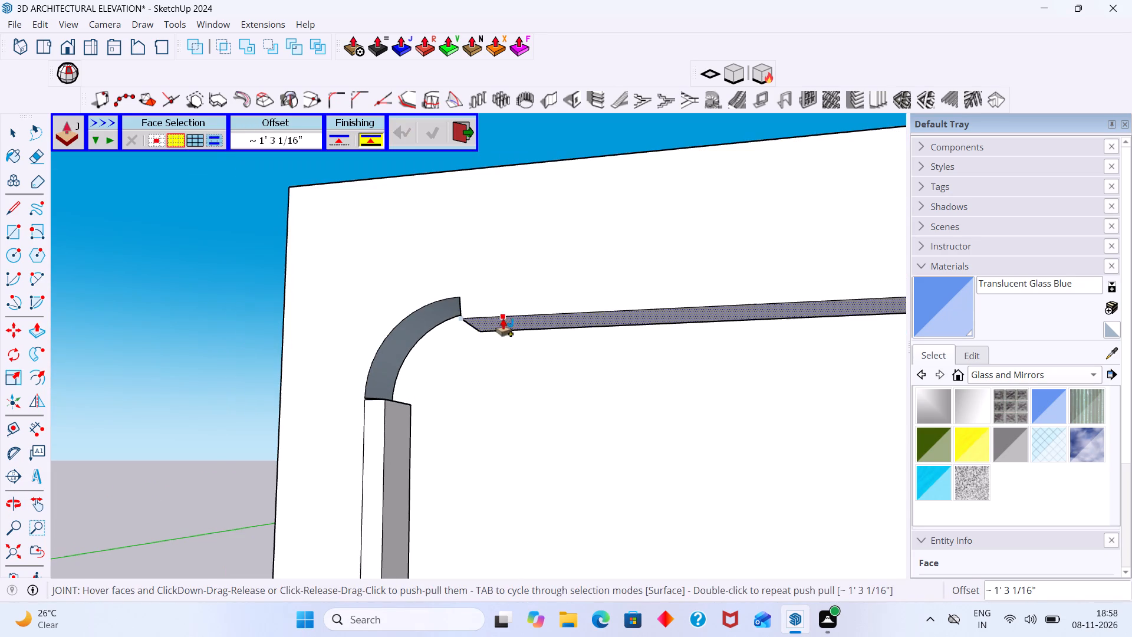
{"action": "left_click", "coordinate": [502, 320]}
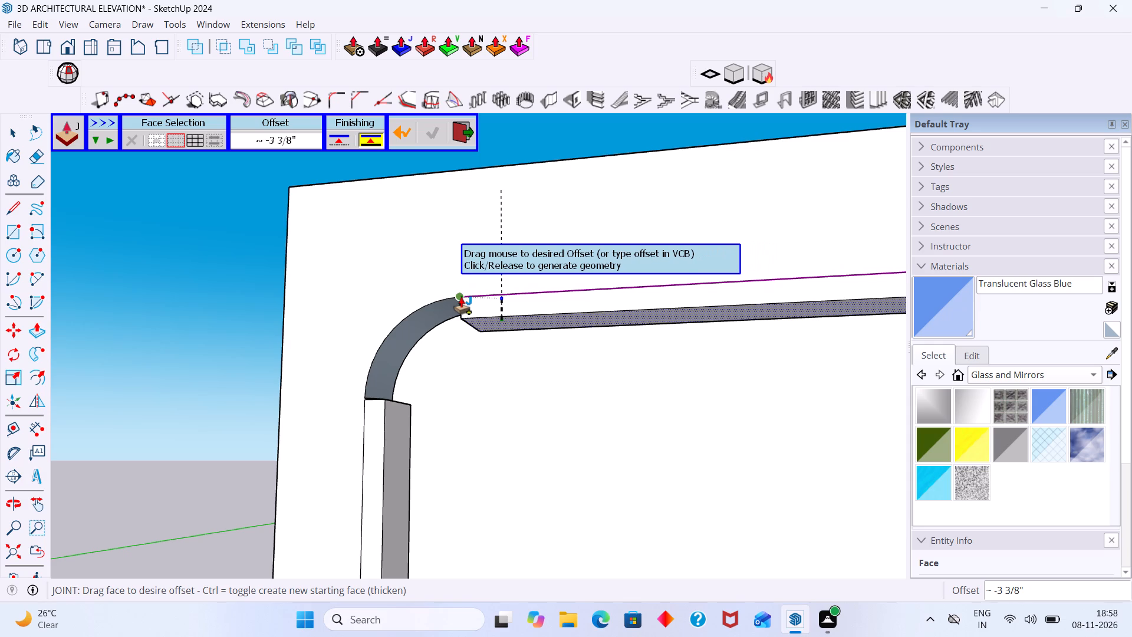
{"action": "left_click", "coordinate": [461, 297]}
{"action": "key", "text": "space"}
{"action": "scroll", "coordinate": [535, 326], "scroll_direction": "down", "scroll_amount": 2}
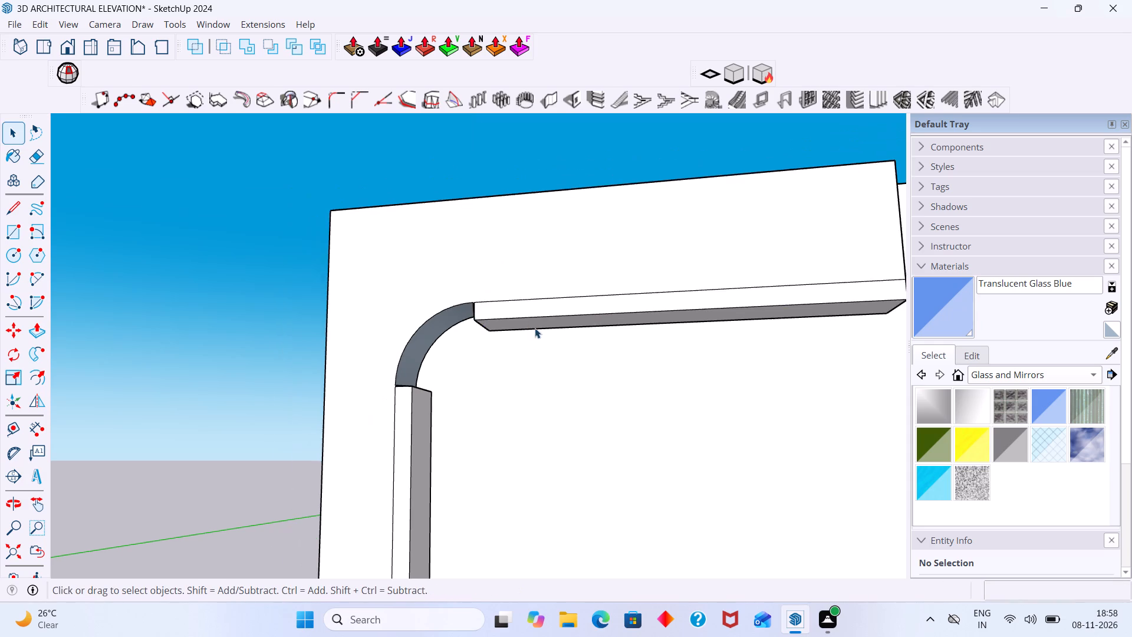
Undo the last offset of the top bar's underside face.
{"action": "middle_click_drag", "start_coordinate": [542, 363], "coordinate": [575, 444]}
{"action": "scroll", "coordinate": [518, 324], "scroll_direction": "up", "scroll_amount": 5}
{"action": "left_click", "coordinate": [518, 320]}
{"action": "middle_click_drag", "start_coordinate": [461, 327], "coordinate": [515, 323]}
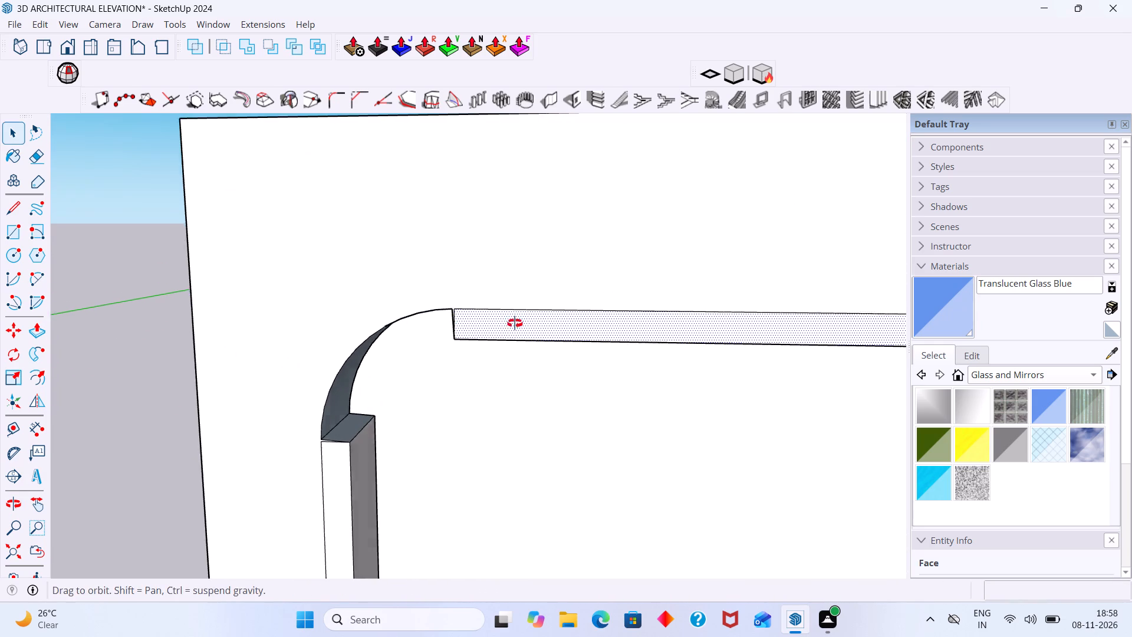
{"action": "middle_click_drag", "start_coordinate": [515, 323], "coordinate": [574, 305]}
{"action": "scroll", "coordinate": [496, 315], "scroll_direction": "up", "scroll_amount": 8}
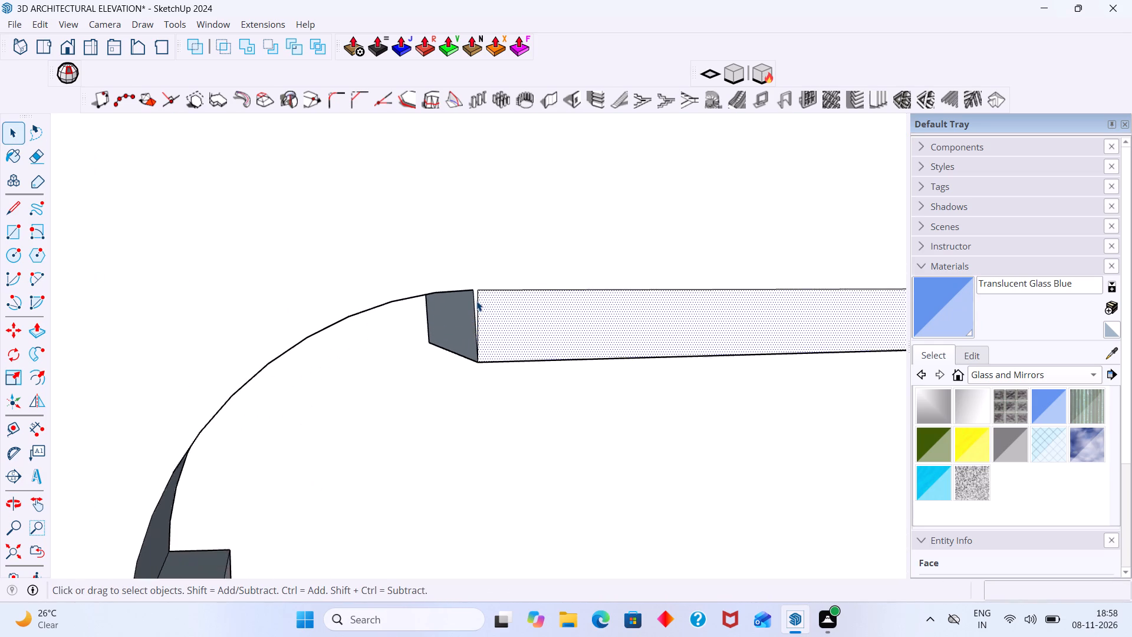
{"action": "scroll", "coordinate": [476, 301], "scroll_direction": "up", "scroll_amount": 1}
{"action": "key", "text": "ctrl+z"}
Offset the top bar's underside face by about -3 3/8" with Joint Push Pull, up to the top end of the corner arc.
{"action": "scroll", "coordinate": [491, 340], "scroll_direction": "down", "scroll_amount": 3}
{"action": "middle_click_drag", "start_coordinate": [505, 364], "coordinate": [473, 260]}
{"action": "middle_click_drag", "start_coordinate": [495, 336], "coordinate": [488, 305]}
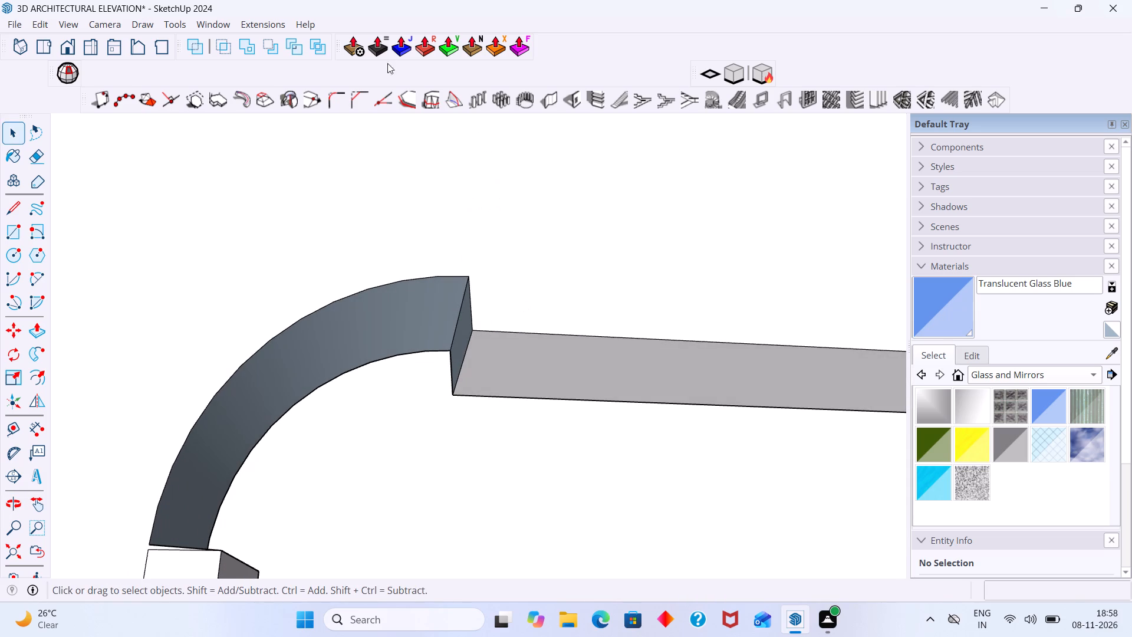
{"action": "left_click", "coordinate": [397, 52]}
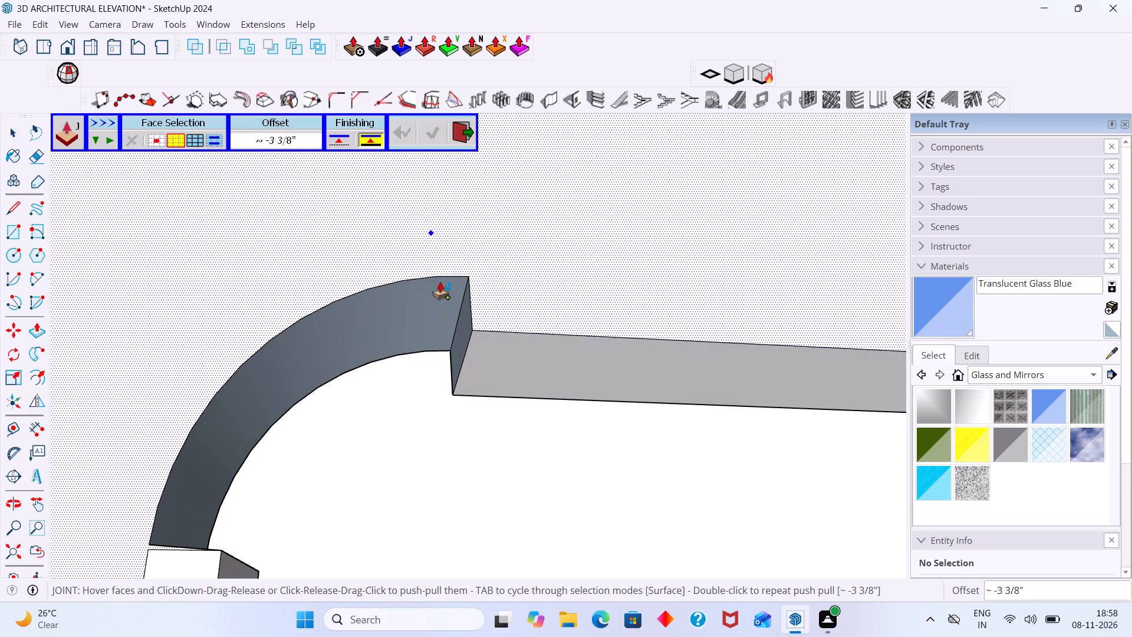
{"action": "left_click", "coordinate": [504, 357]}
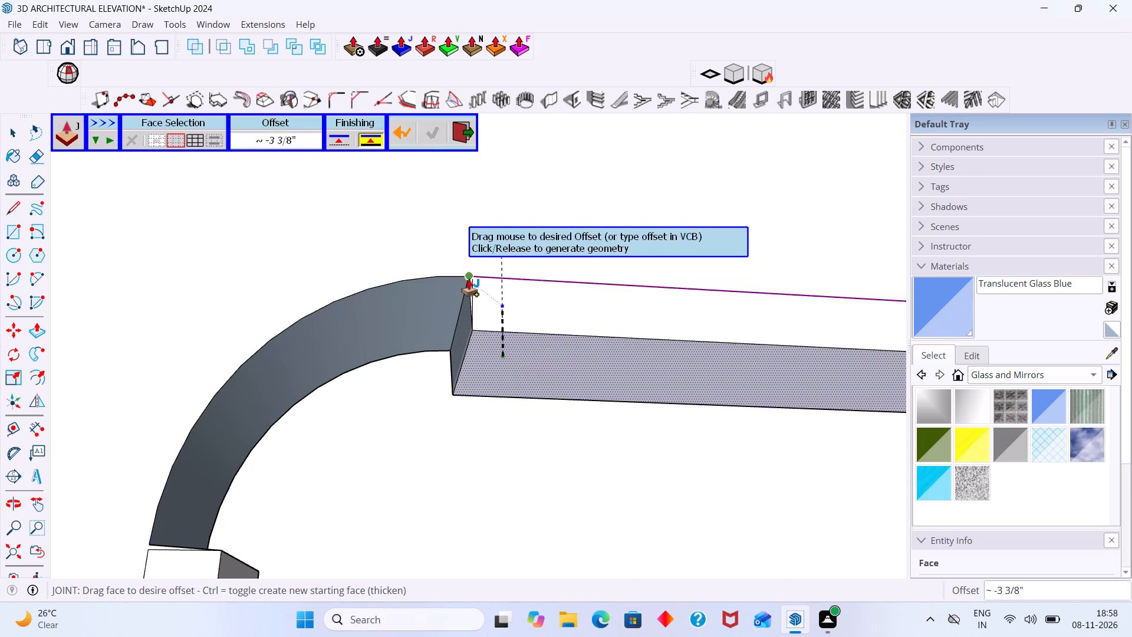
{"action": "left_click", "coordinate": [468, 275]}
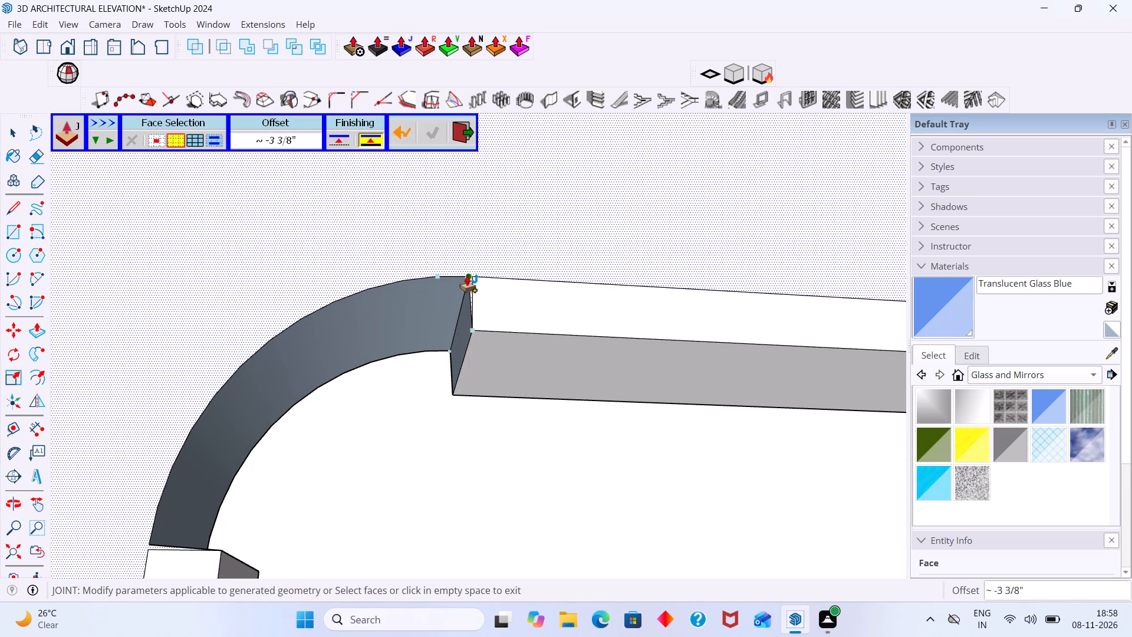
{"action": "key", "text": "space"}
Delete the long front strip face between the top bar's old and new underside edges.
{"action": "middle_click_drag", "start_coordinate": [498, 304], "coordinate": [521, 421]}
{"action": "scroll", "coordinate": [496, 329], "scroll_direction": "up", "scroll_amount": 2}
{"action": "left_click", "coordinate": [496, 327]}
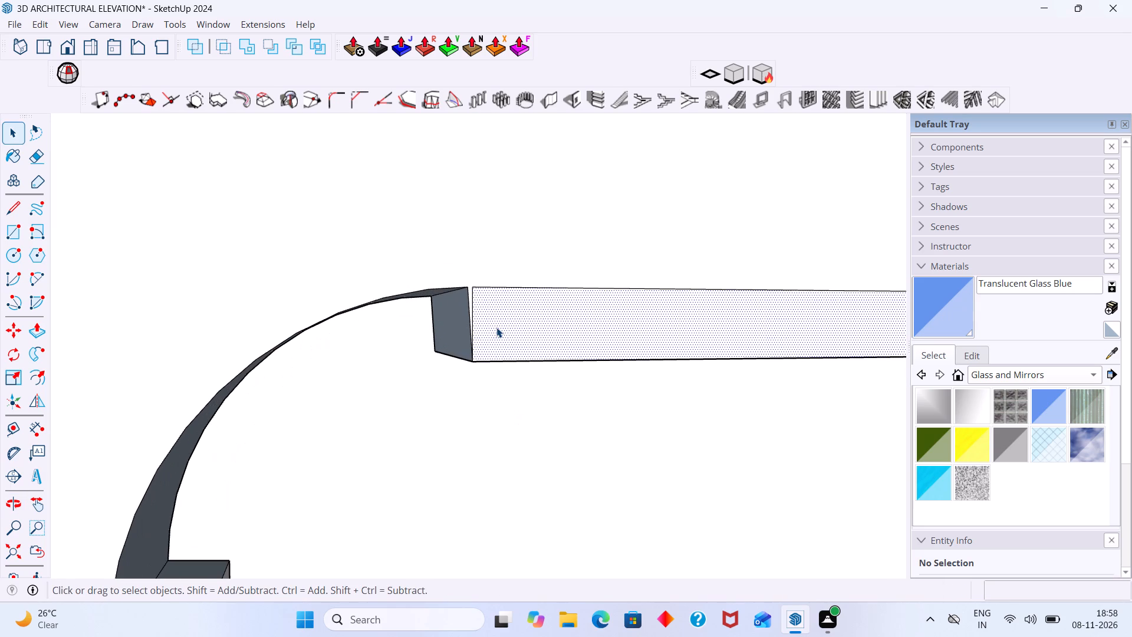
{"action": "key", "text": "Delete"}
{"action": "scroll", "coordinate": [496, 330], "scroll_direction": "down", "scroll_amount": 2}
Delete the two overlapping end faces that close the opened strip beside the rounded corner.
{"action": "middle_click_drag", "start_coordinate": [496, 330], "coordinate": [490, 330]}
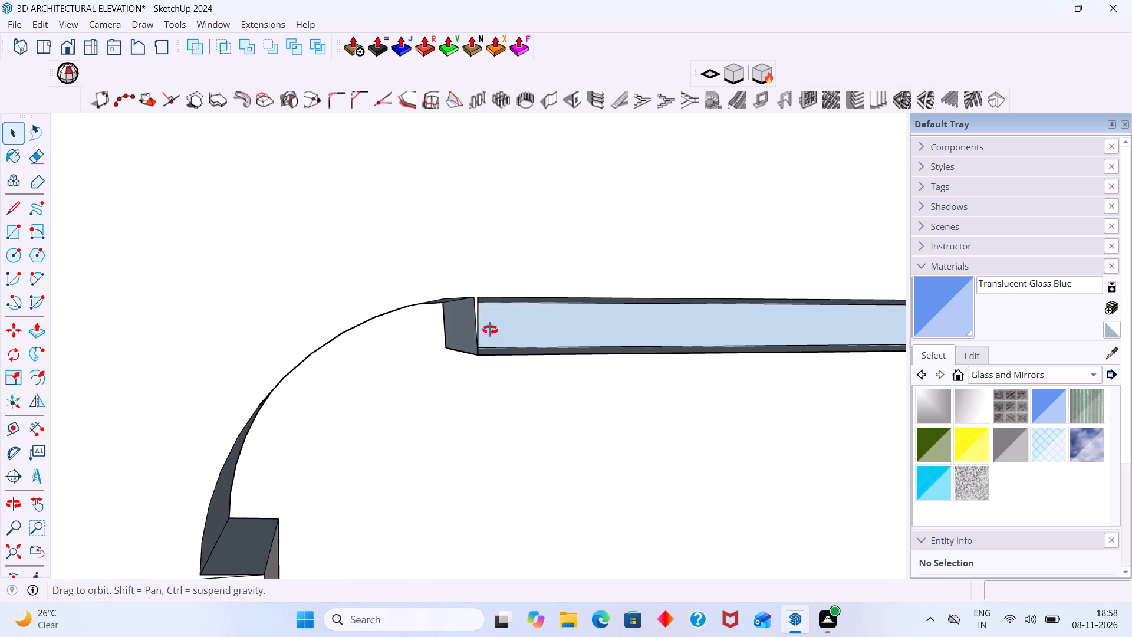
{"action": "middle_click_drag", "start_coordinate": [490, 330], "coordinate": [459, 336]}
{"action": "scroll", "coordinate": [447, 309], "scroll_direction": "up", "scroll_amount": 10}
{"action": "middle_click_drag", "start_coordinate": [485, 319], "coordinate": [374, 318]}
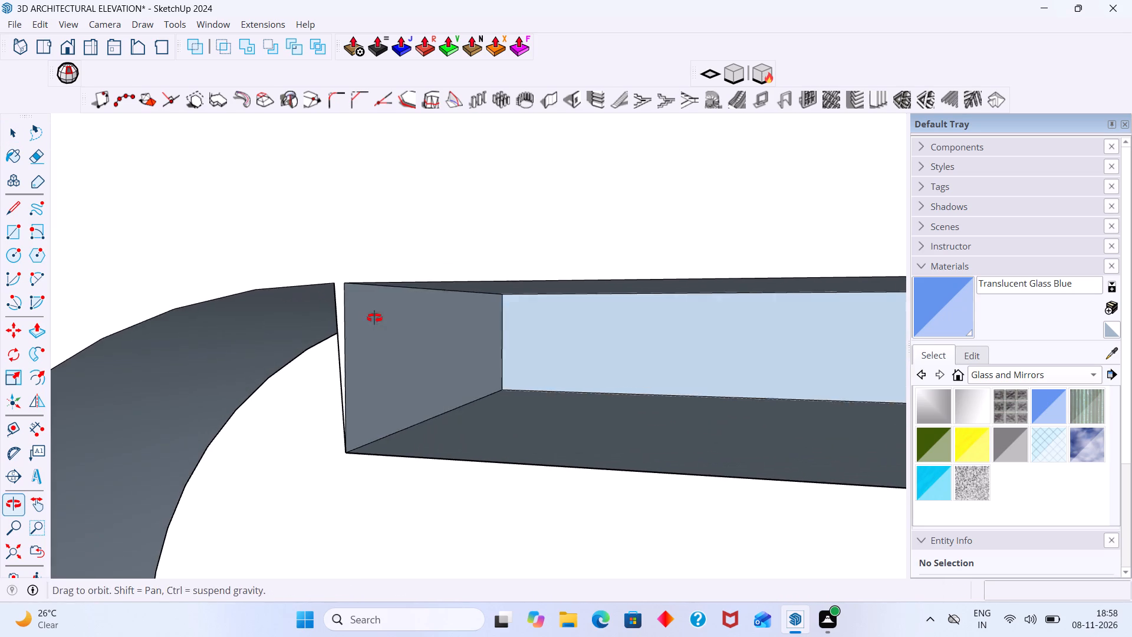
{"action": "middle_click_drag", "start_coordinate": [374, 318], "coordinate": [373, 320]}
{"action": "scroll", "coordinate": [326, 352], "scroll_direction": "up", "scroll_amount": 1}
{"action": "left_click", "coordinate": [369, 349]}
{"action": "key", "text": "Delete"}
{"action": "left_click", "coordinate": [354, 354]}
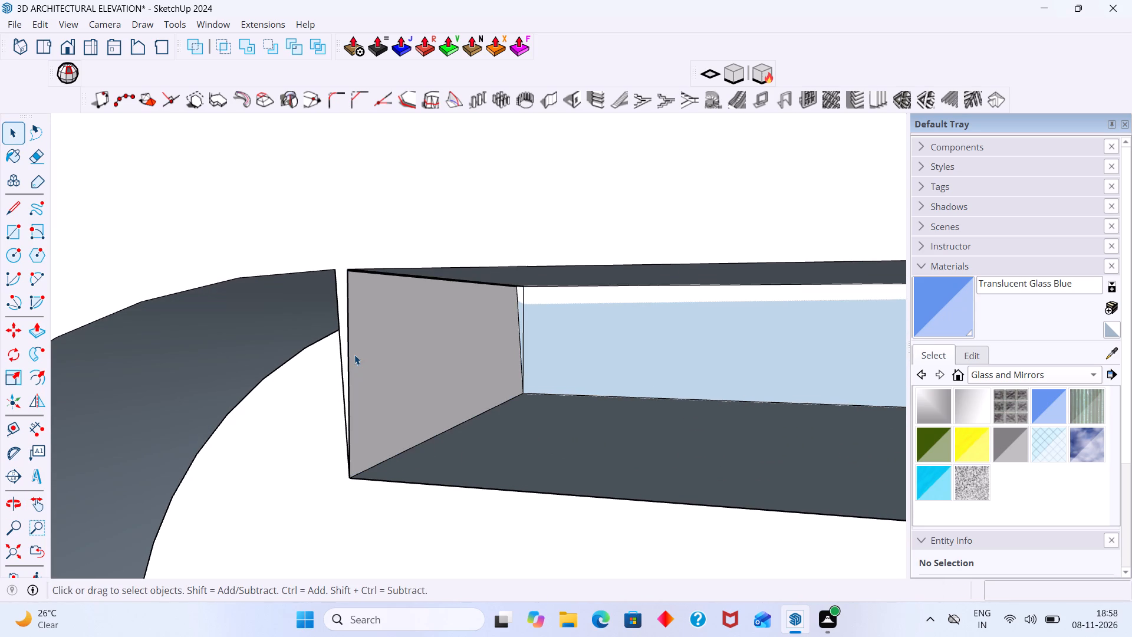
{"action": "key", "text": "Delete"}
Draw a line about 1/4" long bridging the front gap between the corner arc's end and the top bar's new edge.
{"action": "scroll", "coordinate": [355, 359], "scroll_direction": "down", "scroll_amount": 3}
{"action": "middle_click_drag", "start_coordinate": [367, 359], "coordinate": [426, 350]}
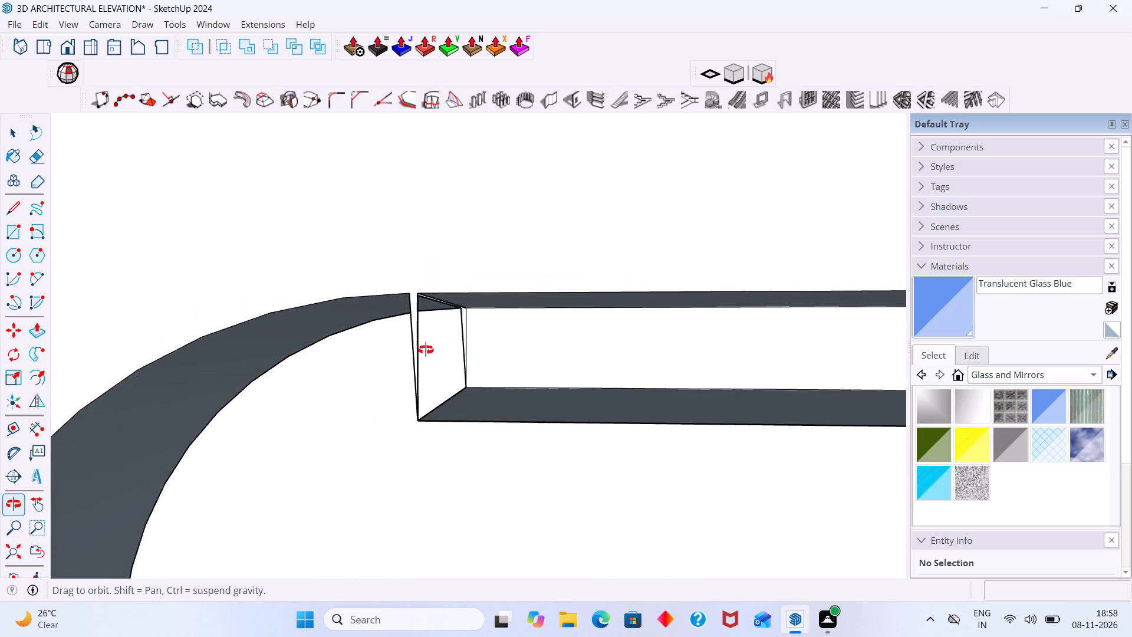
{"action": "middle_click_drag", "start_coordinate": [426, 350], "coordinate": [423, 352]}
{"action": "scroll", "coordinate": [416, 339], "scroll_direction": "up", "scroll_amount": 4}
{"action": "scroll", "coordinate": [397, 285], "scroll_direction": "up", "scroll_amount": 1}
{"action": "middle_click_drag", "start_coordinate": [397, 284], "coordinate": [404, 361]}
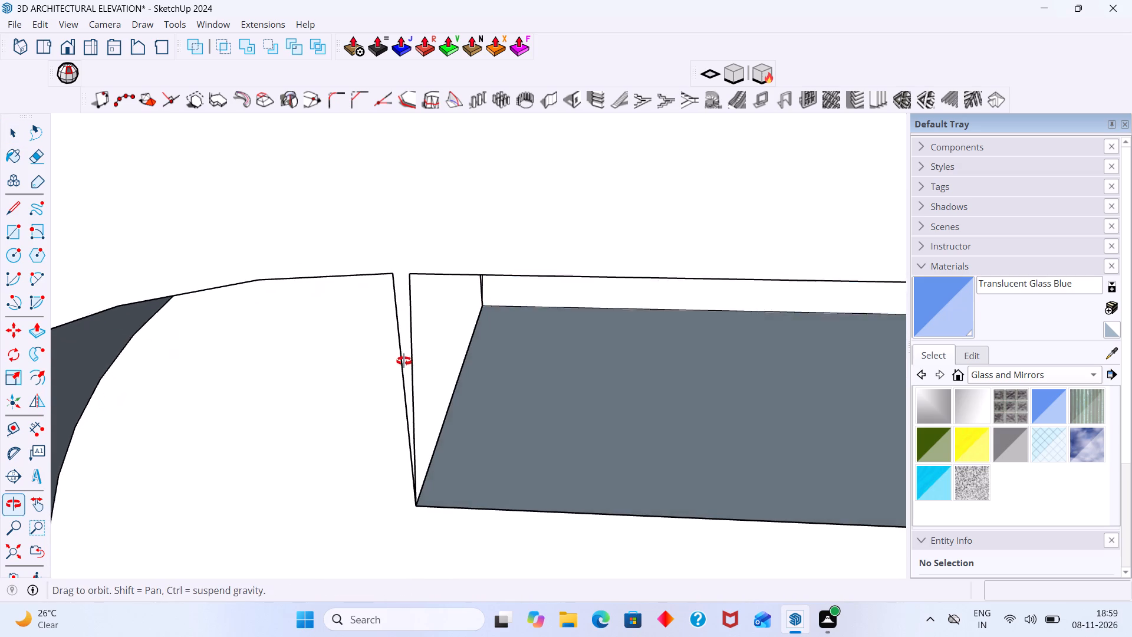
{"action": "middle_click_drag", "start_coordinate": [404, 361], "coordinate": [402, 380]}
{"action": "key", "text": "l"}
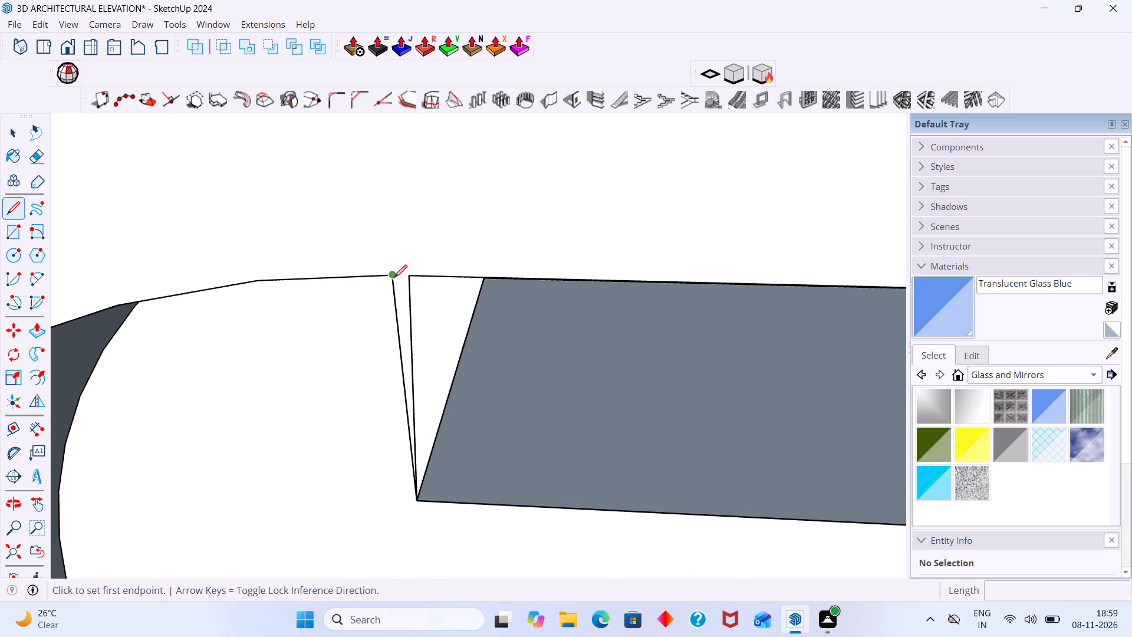
{"action": "left_click", "coordinate": [391, 277]}
{"action": "left_click", "coordinate": [411, 274]}
Delete the narrow triangular front face beside the corner arc's end and erase its two vertical edges.
{"action": "left_click_drag", "start_coordinate": [409, 275], "coordinate": [402, 313]}
{"action": "key", "text": "space"}
{"action": "left_click", "coordinate": [401, 320]}
{"action": "key", "text": "Delete"}
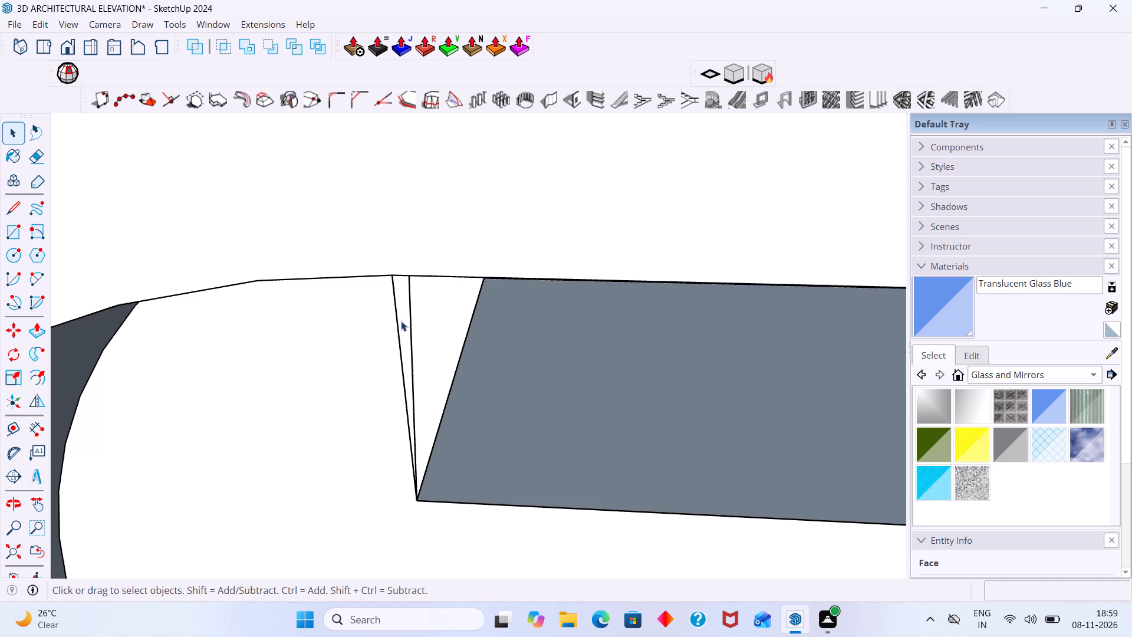
{"action": "key", "text": "e"}
{"action": "left_click_drag", "start_coordinate": [446, 333], "coordinate": [380, 356]}
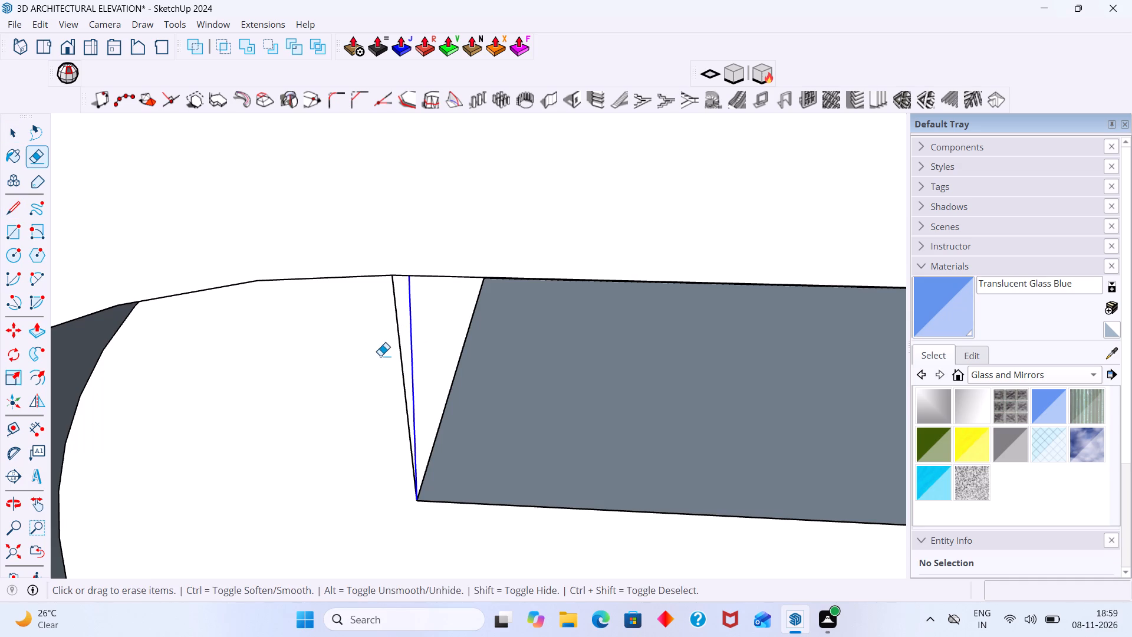
{"action": "left_click_drag", "start_coordinate": [380, 356], "coordinate": [379, 357]}
Erase the two leftover rear vertical edges below the junction of the corner arc and the top bar.
{"action": "scroll", "coordinate": [445, 380], "scroll_direction": "down", "scroll_amount": 3}
{"action": "middle_click_drag", "start_coordinate": [446, 380], "coordinate": [453, 255]}
{"action": "scroll", "coordinate": [453, 254], "scroll_direction": "down", "scroll_amount": 1}
{"action": "middle_click", "coordinate": [464, 284]}
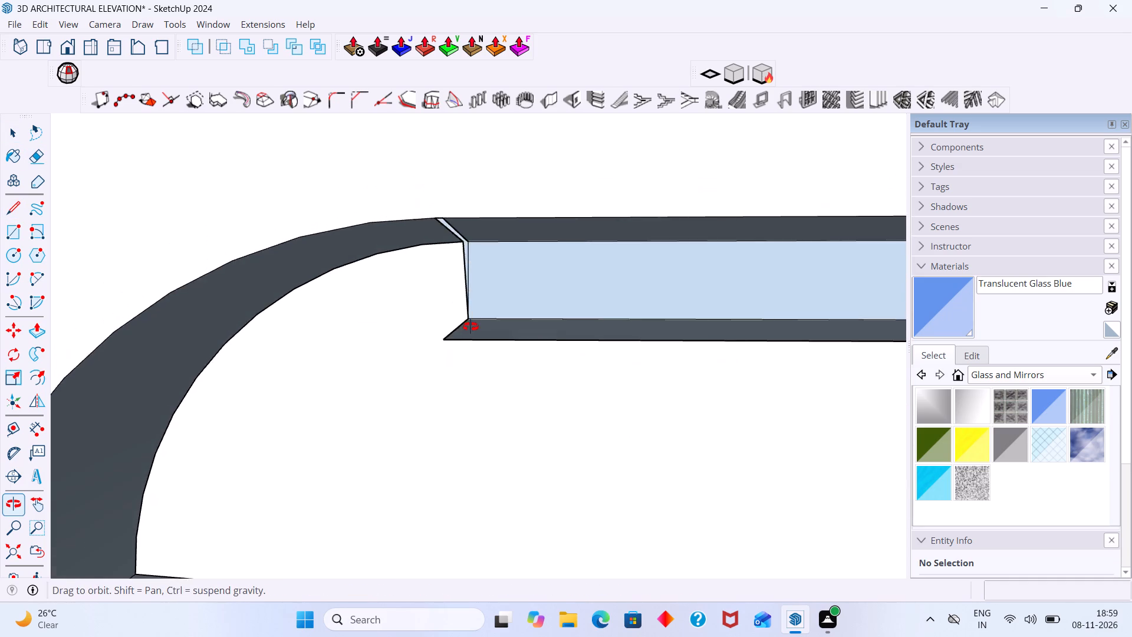
{"action": "scroll", "coordinate": [419, 179], "scroll_direction": "up", "scroll_amount": 1}
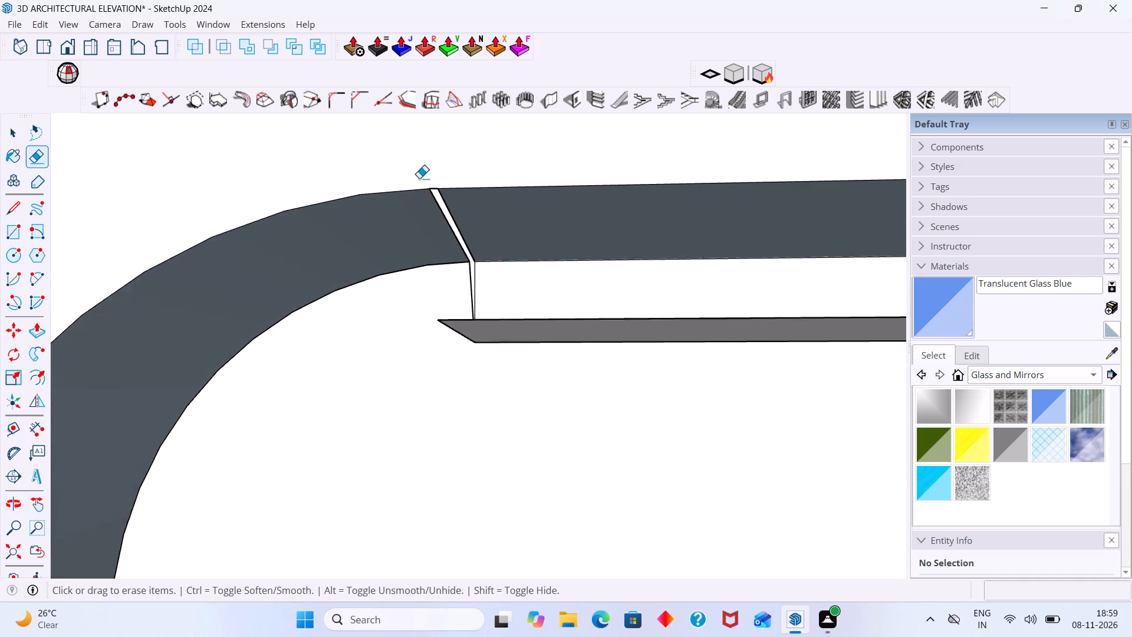
{"action": "scroll", "coordinate": [419, 178], "scroll_direction": "up", "scroll_amount": 10}
{"action": "middle_click_drag", "start_coordinate": [450, 195], "coordinate": [486, 159]}
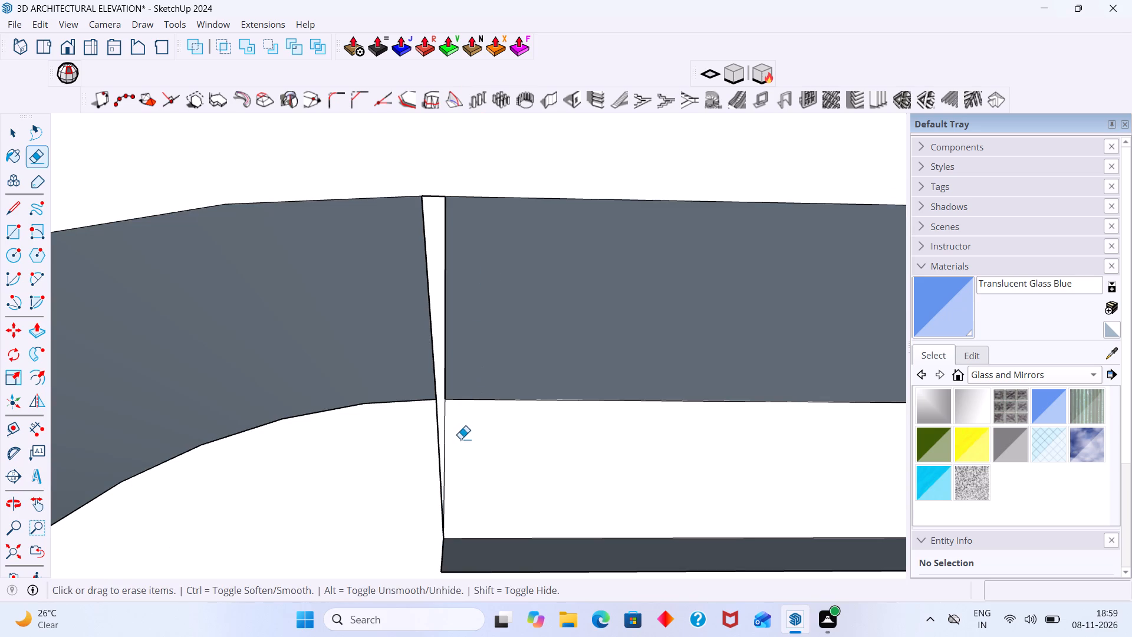
{"action": "left_click_drag", "start_coordinate": [460, 439], "coordinate": [432, 452]}
Erase the top bar's old underside strip, including its slanted end edge and both long edges.
{"action": "scroll", "coordinate": [453, 441], "scroll_direction": "down", "scroll_amount": 4}
{"action": "middle_click_drag", "start_coordinate": [456, 441], "coordinate": [489, 512]}
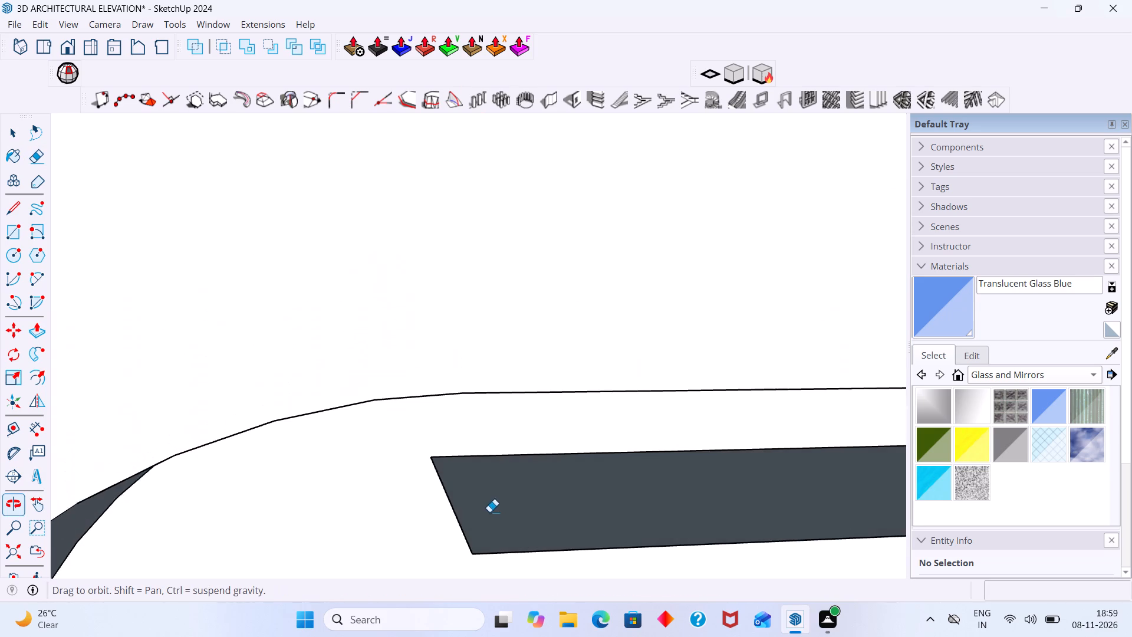
{"action": "middle_click_drag", "start_coordinate": [489, 512], "coordinate": [489, 514]}
{"action": "left_click", "coordinate": [482, 533]}
{"action": "left_click", "coordinate": [474, 540]}
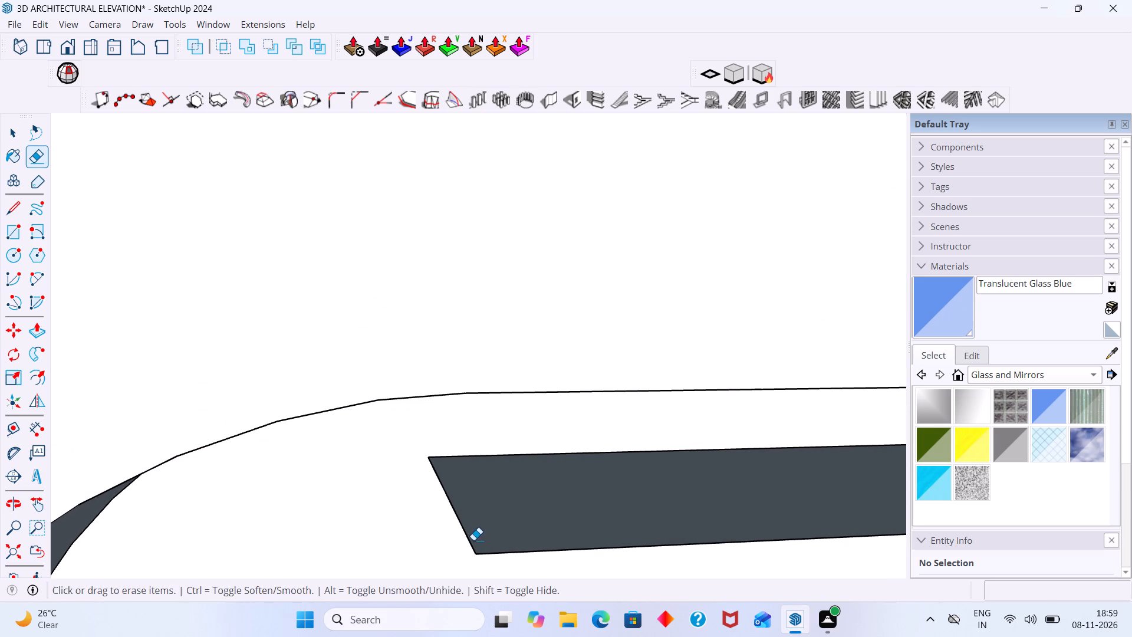
{"action": "left_click", "coordinate": [472, 543]}
{"action": "left_click_drag", "start_coordinate": [519, 559], "coordinate": [516, 553]}
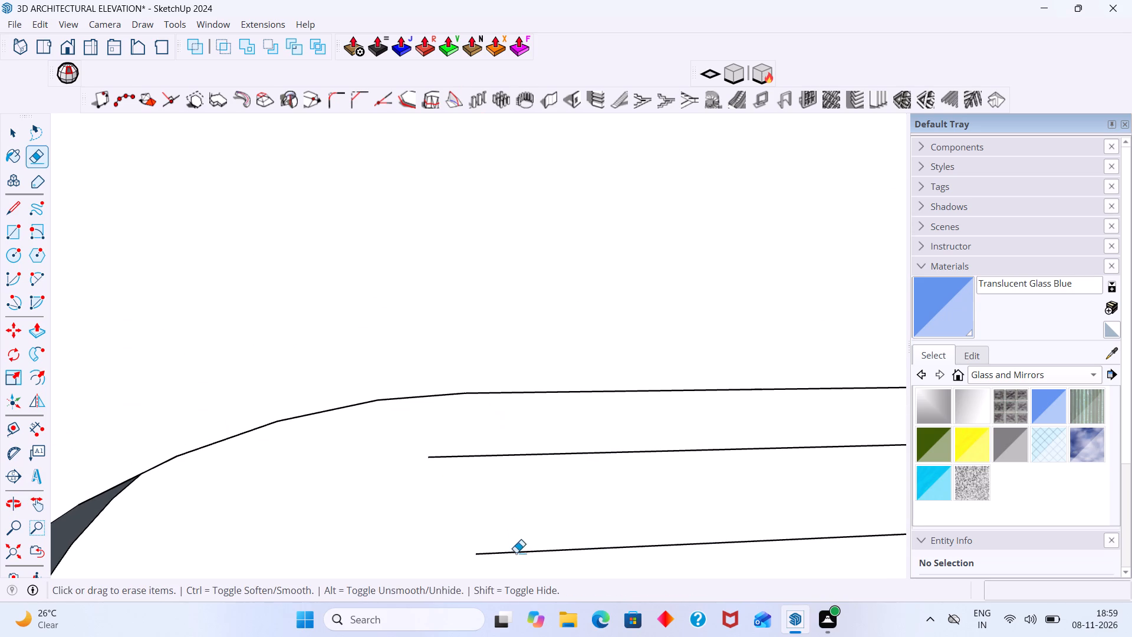
{"action": "left_click_drag", "start_coordinate": [516, 553], "coordinate": [473, 451]}
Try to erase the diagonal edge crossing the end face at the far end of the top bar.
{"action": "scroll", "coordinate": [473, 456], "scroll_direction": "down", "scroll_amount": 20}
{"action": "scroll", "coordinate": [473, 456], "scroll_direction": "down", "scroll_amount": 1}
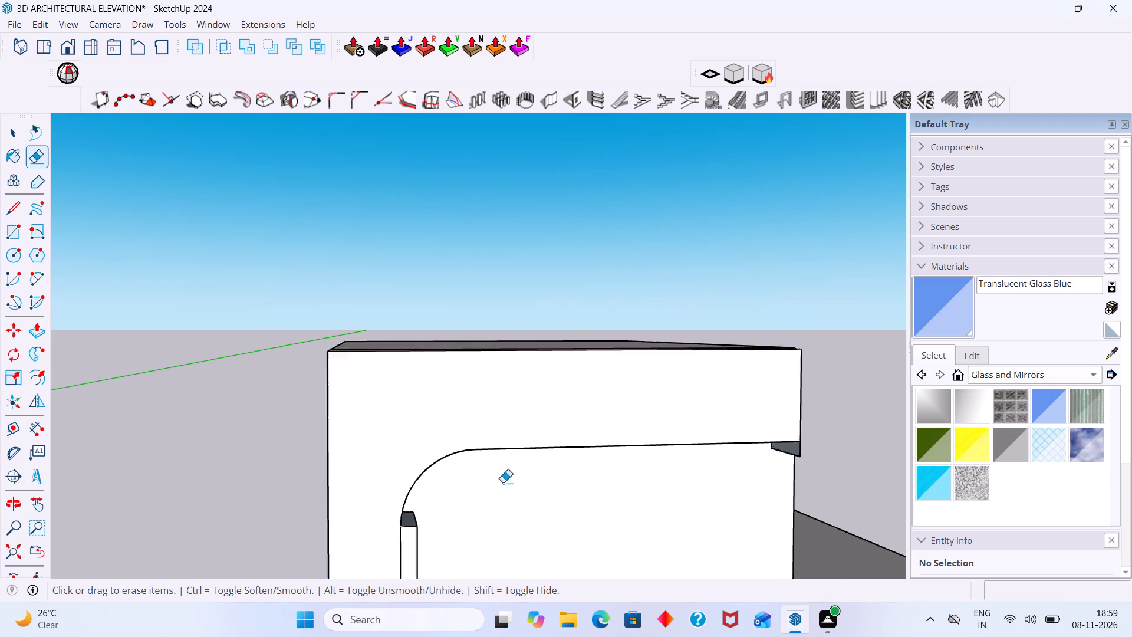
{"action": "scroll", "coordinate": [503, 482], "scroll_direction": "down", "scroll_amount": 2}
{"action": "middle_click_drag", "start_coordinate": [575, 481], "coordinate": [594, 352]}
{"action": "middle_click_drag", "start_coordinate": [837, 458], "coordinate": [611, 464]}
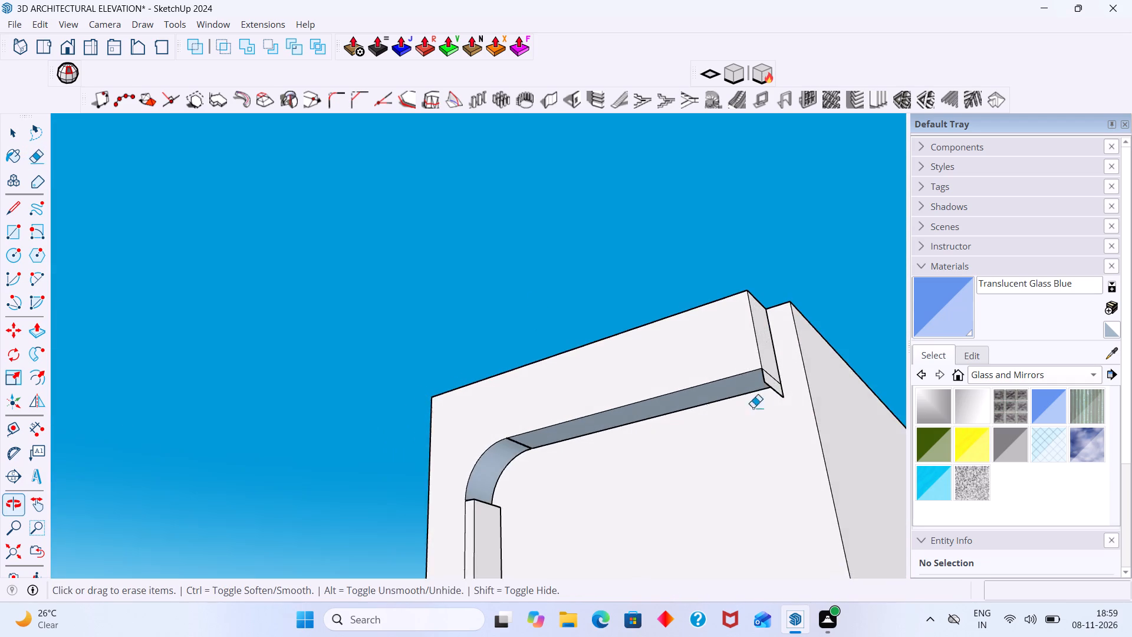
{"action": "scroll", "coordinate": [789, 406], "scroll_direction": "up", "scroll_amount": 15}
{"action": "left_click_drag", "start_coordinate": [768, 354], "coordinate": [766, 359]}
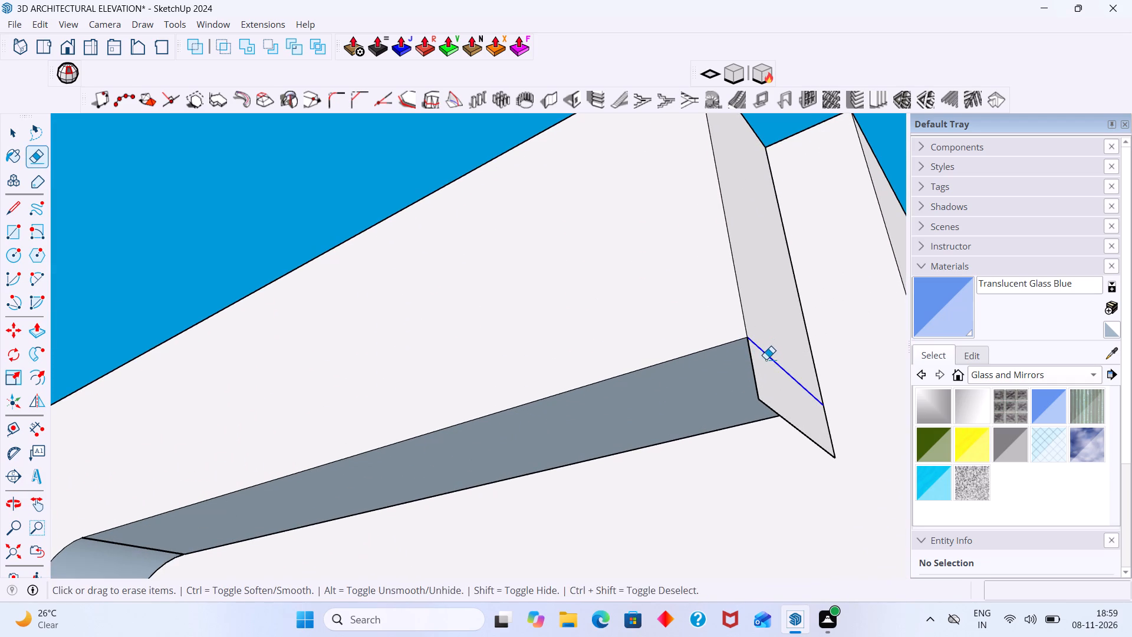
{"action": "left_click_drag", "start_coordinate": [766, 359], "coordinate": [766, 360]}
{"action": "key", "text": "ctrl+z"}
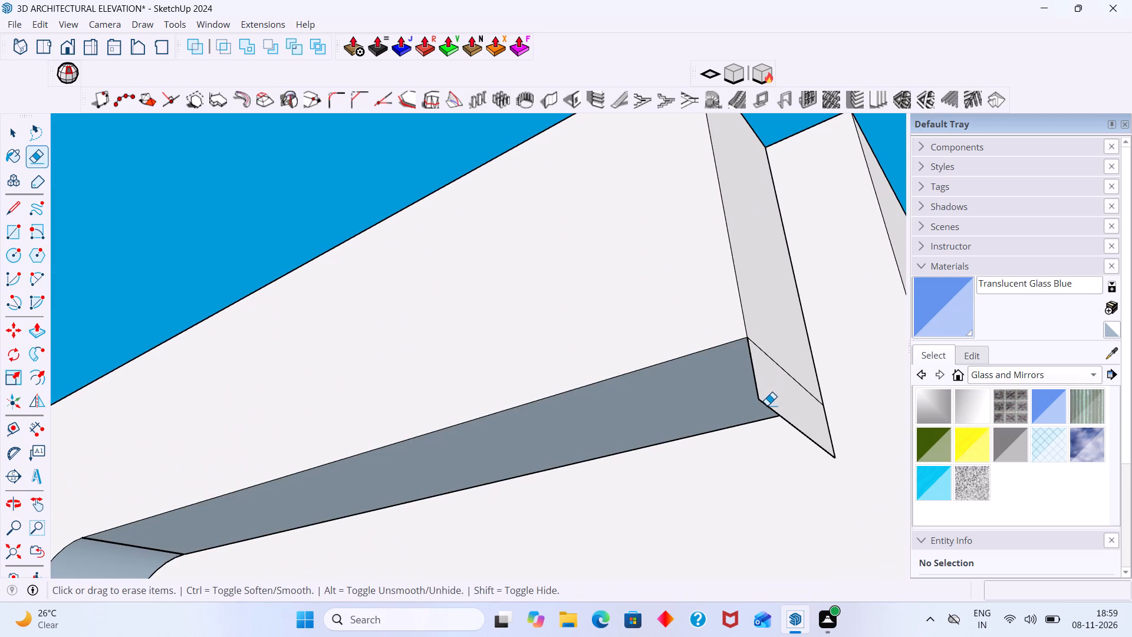
Erase the leftover edges projecting below the new underside at the top bar's far end.
{"action": "left_click", "coordinate": [757, 380]}
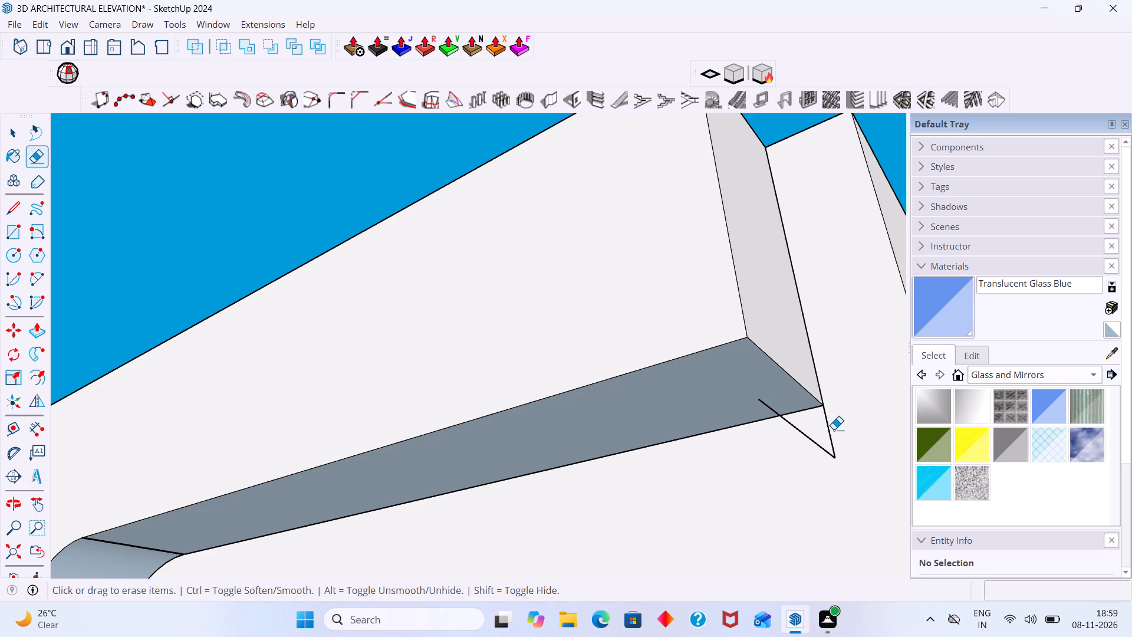
{"action": "left_click", "coordinate": [830, 433]}
{"action": "left_click_drag", "start_coordinate": [835, 428], "coordinate": [808, 457]}
{"action": "scroll", "coordinate": [810, 451], "scroll_direction": "up", "scroll_amount": 1}
{"action": "scroll", "coordinate": [807, 450], "scroll_direction": "down", "scroll_amount": 8}
Draw a rectangle about 1' by 1/4" to fill the narrow gap between the corner arc and the top bar's underside.
{"action": "middle_click_drag", "start_coordinate": [778, 448], "coordinate": [826, 427]}
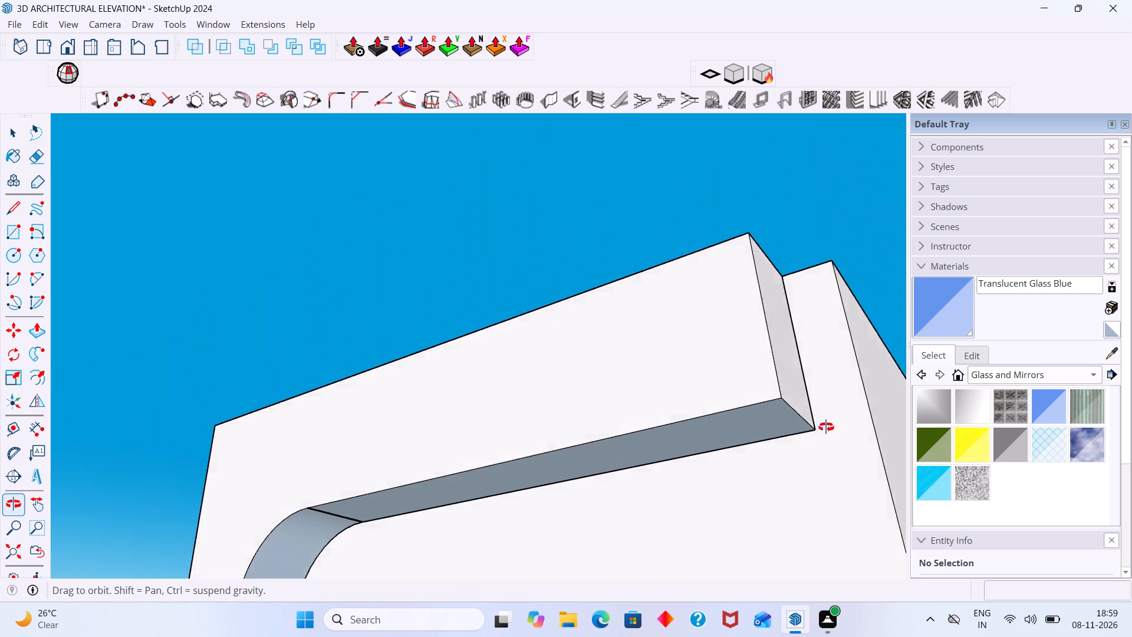
{"action": "middle_click_drag", "start_coordinate": [826, 427], "coordinate": [821, 477]}
{"action": "middle_click_drag", "start_coordinate": [323, 449], "coordinate": [322, 265]}
{"action": "scroll", "coordinate": [310, 480], "scroll_direction": "up", "scroll_amount": 6}
{"action": "middle_click_drag", "start_coordinate": [291, 494], "coordinate": [469, 393]}
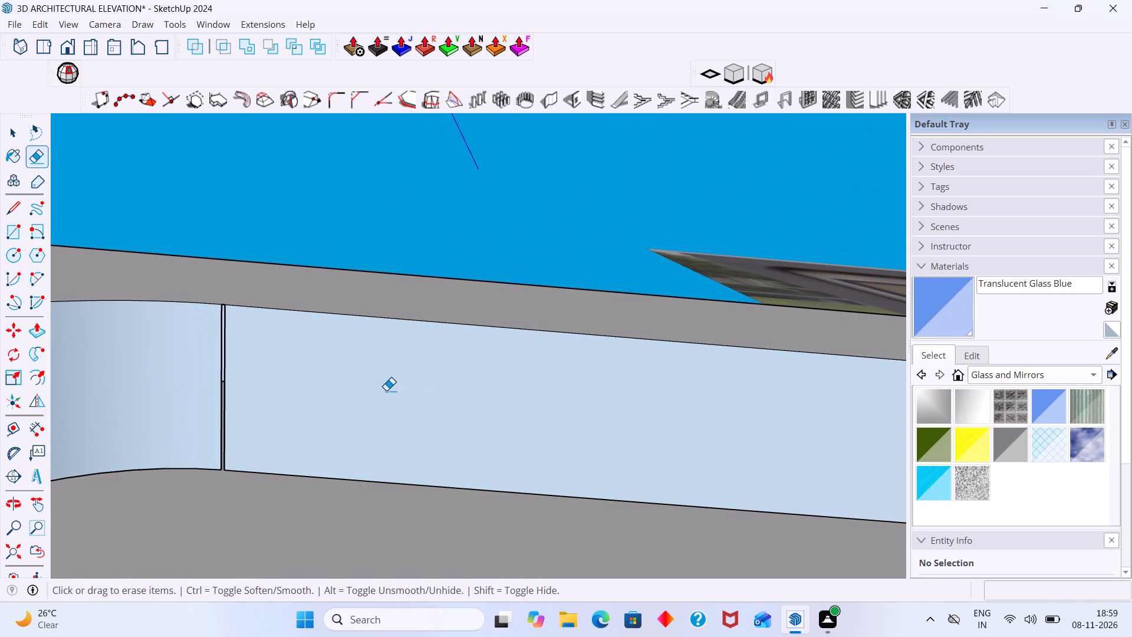
{"action": "key", "text": "space"}
{"action": "key", "text": "r"}
{"action": "scroll", "coordinate": [211, 336], "scroll_direction": "up", "scroll_amount": 3}
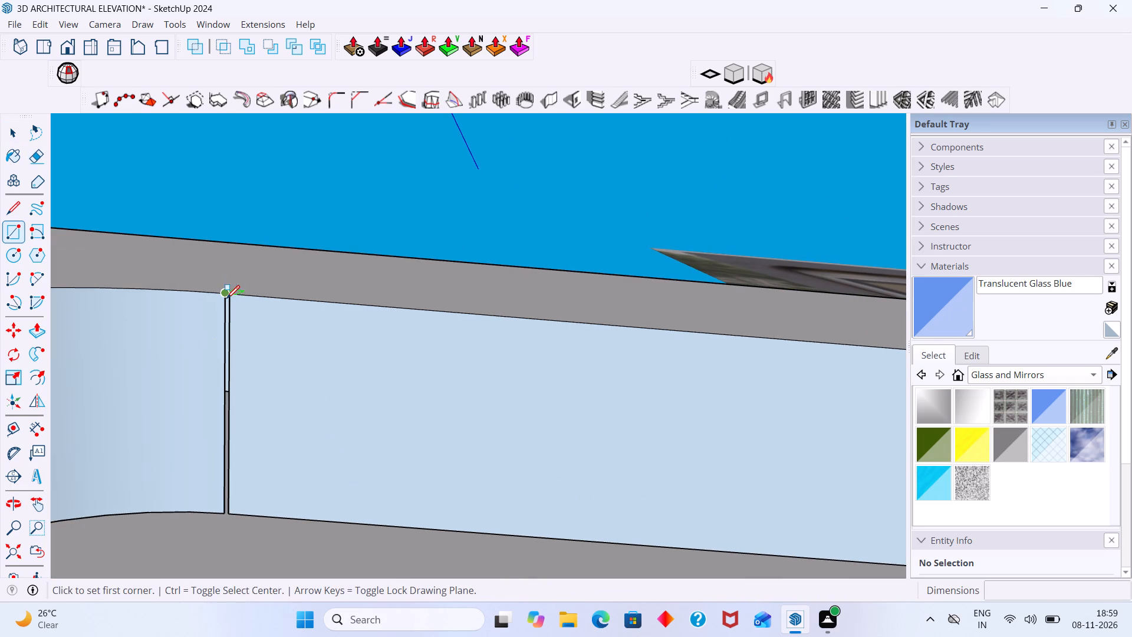
{"action": "left_click", "coordinate": [225, 293]}
{"action": "scroll", "coordinate": [248, 501], "scroll_direction": "up", "scroll_amount": 3}
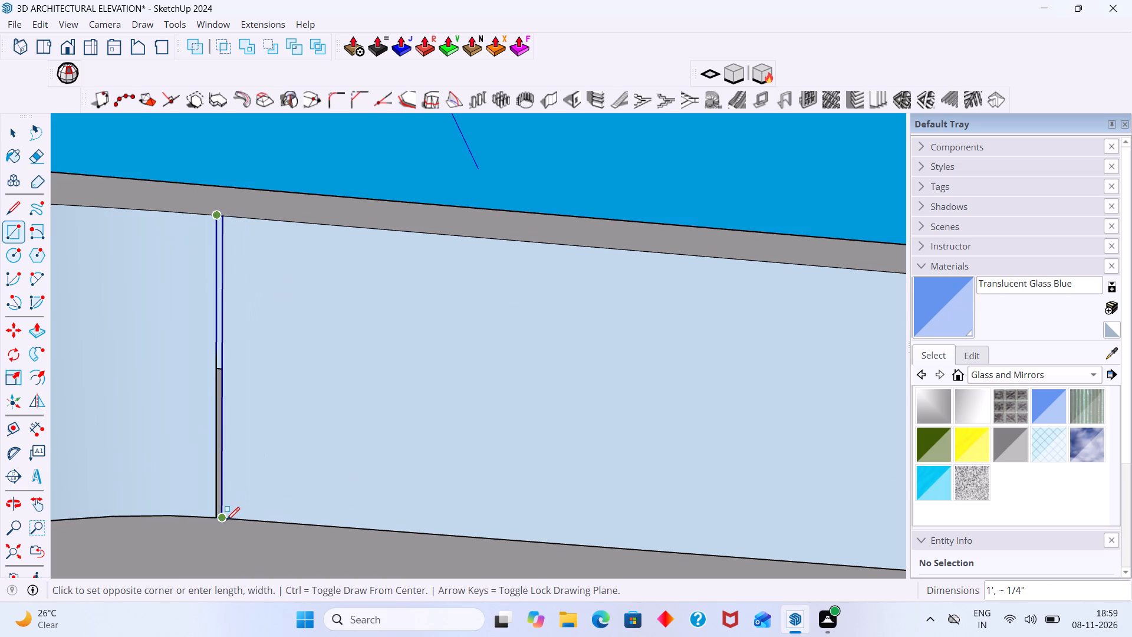
{"action": "left_click", "coordinate": [223, 520]}
{"action": "key", "text": "space"}
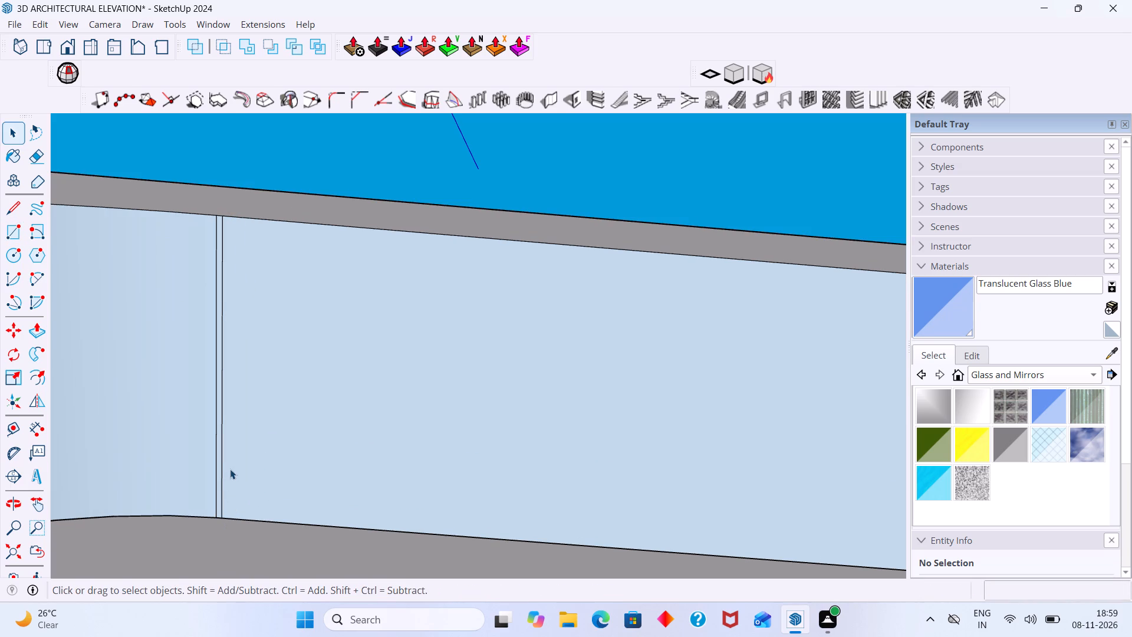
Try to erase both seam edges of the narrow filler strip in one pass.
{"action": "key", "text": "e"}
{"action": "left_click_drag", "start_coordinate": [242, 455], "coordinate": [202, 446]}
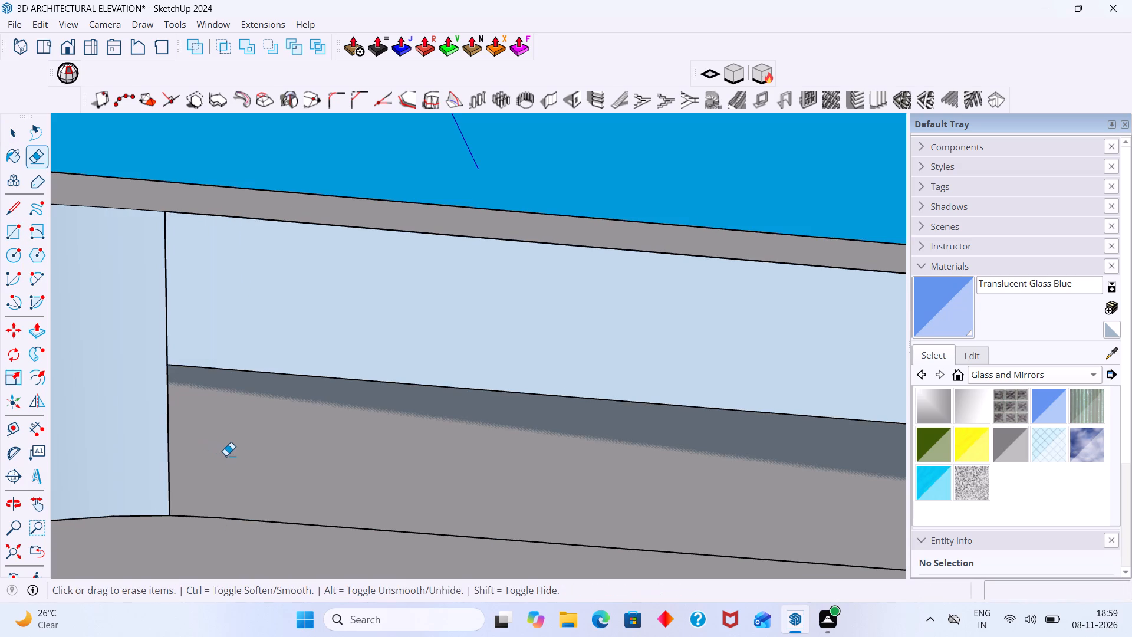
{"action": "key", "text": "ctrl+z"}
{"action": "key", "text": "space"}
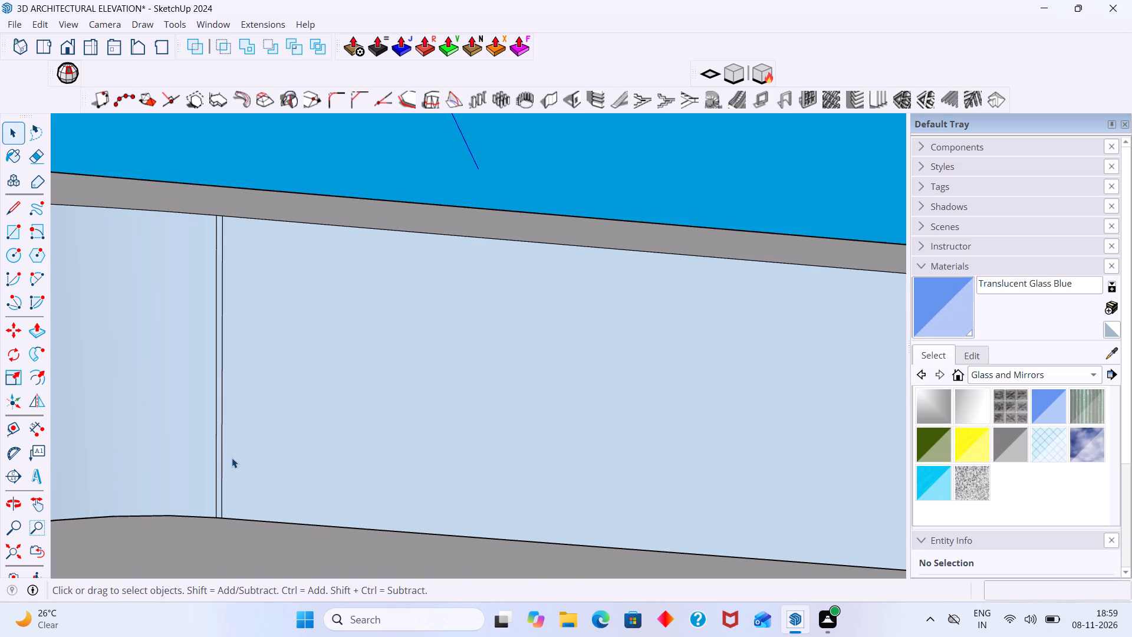
Delete the seam edge between the filler strip and the top bar's underside.
{"action": "double_click", "coordinate": [232, 458]}
{"action": "scroll", "coordinate": [221, 462], "scroll_direction": "up", "scroll_amount": 3}
{"action": "left_click", "coordinate": [221, 459]}
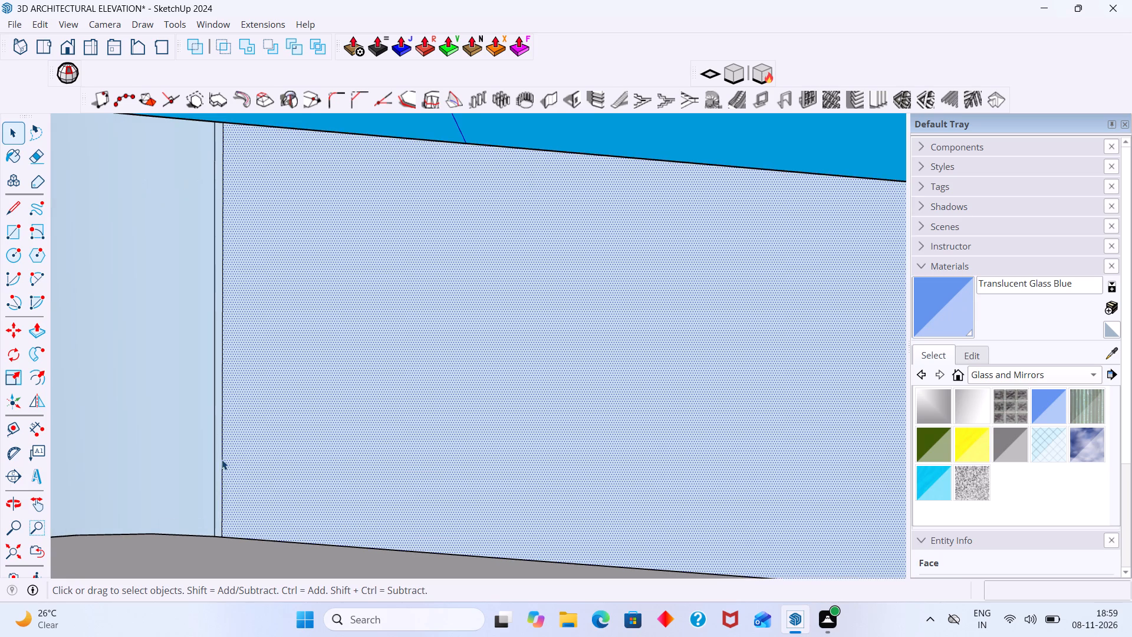
{"action": "key", "text": "Delete"}
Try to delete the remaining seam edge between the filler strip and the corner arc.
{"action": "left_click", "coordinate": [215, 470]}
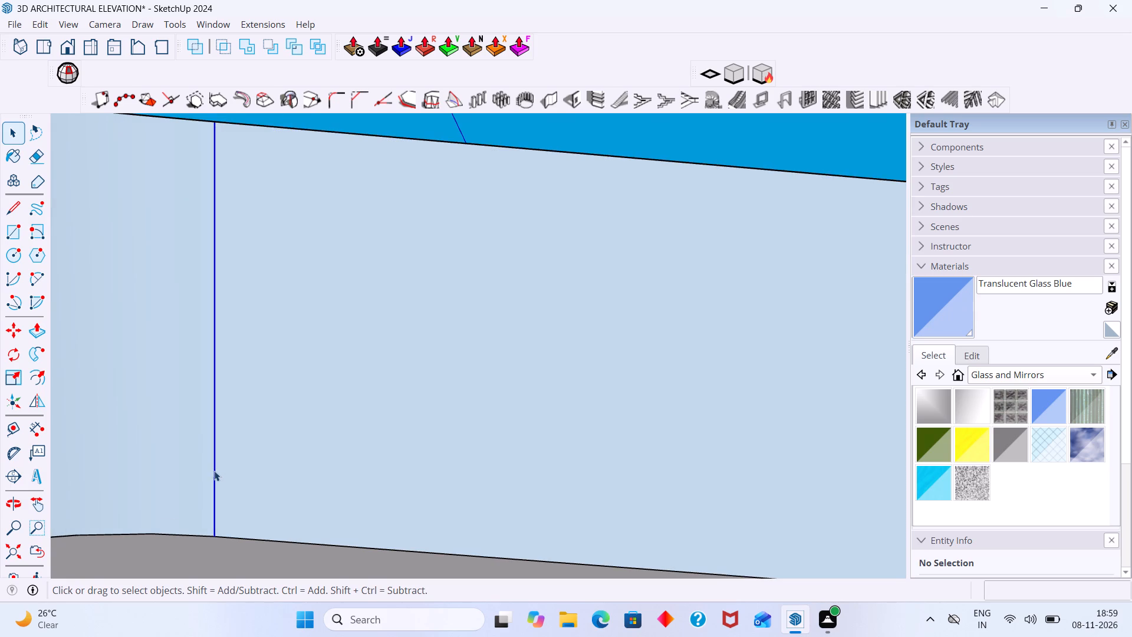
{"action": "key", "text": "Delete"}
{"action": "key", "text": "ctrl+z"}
Delete the front vertical edge of the old inner strip along the frame's left post, below the corner arc.
{"action": "scroll", "coordinate": [223, 469], "scroll_direction": "down", "scroll_amount": 3}
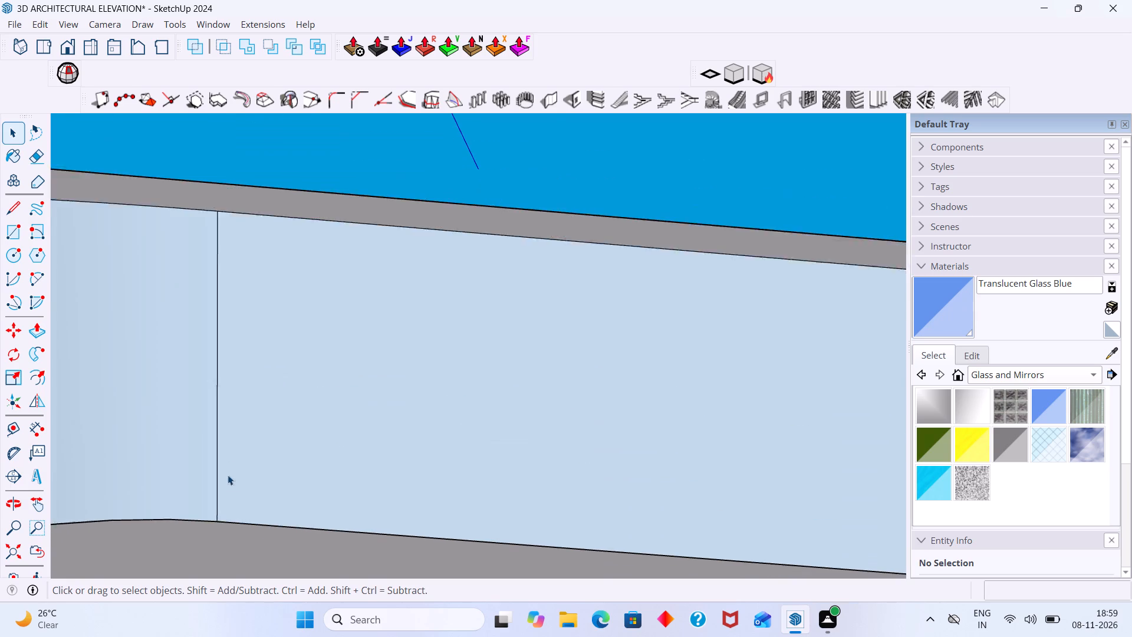
{"action": "scroll", "coordinate": [228, 475], "scroll_direction": "down", "scroll_amount": 20}
{"action": "scroll", "coordinate": [228, 475], "scroll_direction": "down", "scroll_amount": 1}
{"action": "middle_click_drag", "start_coordinate": [244, 469], "coordinate": [216, 636]}
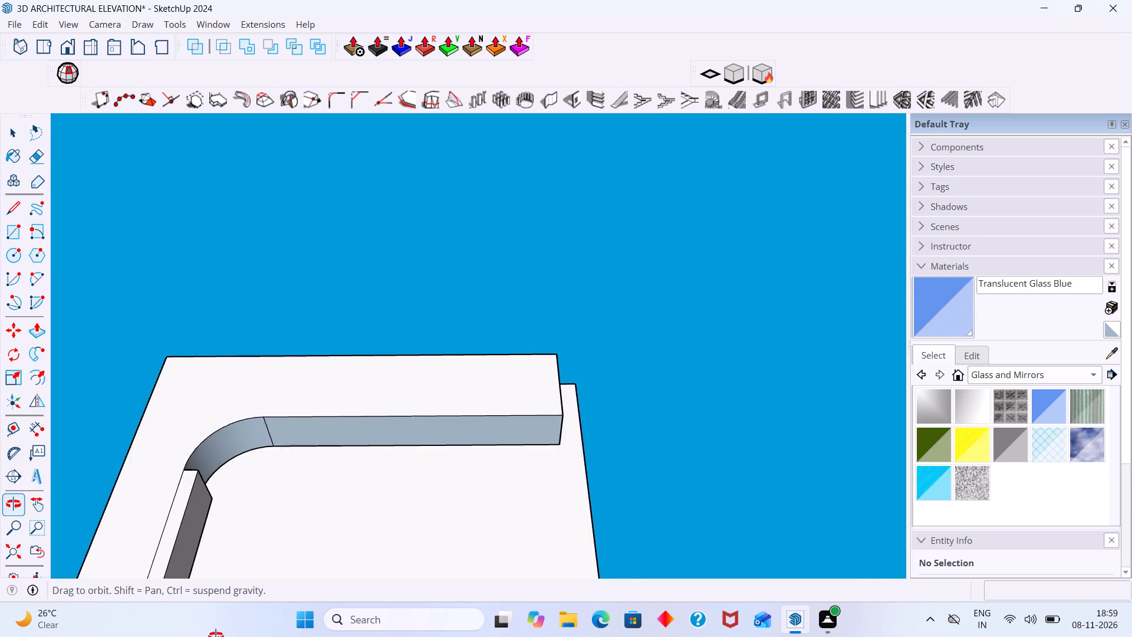
{"action": "middle_click_drag", "start_coordinate": [216, 636], "coordinate": [239, 533]}
{"action": "scroll", "coordinate": [243, 495], "scroll_direction": "up", "scroll_amount": 1}
{"action": "middle_click_drag", "start_coordinate": [238, 507], "coordinate": [245, 589]}
{"action": "scroll", "coordinate": [246, 549], "scroll_direction": "down", "scroll_amount": 6}
{"action": "middle_click_drag", "start_coordinate": [245, 500], "coordinate": [270, 615]}
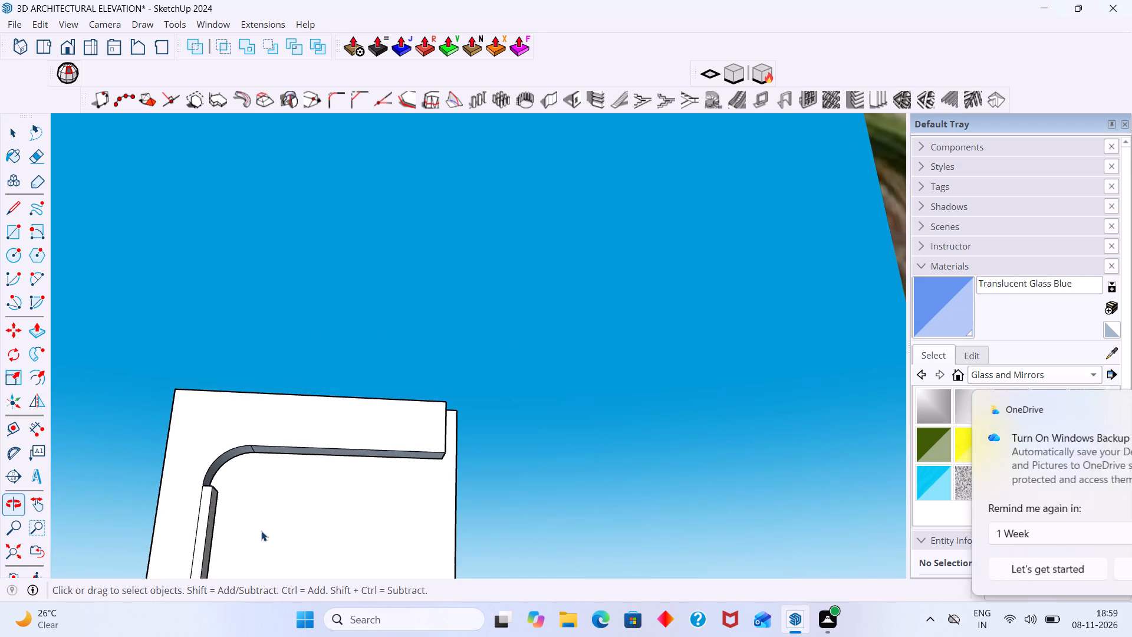
{"action": "middle_click_drag", "start_coordinate": [267, 510], "coordinate": [269, 362], "text": "shift"}
{"action": "middle_click_drag", "start_coordinate": [288, 390], "coordinate": [308, 546]}
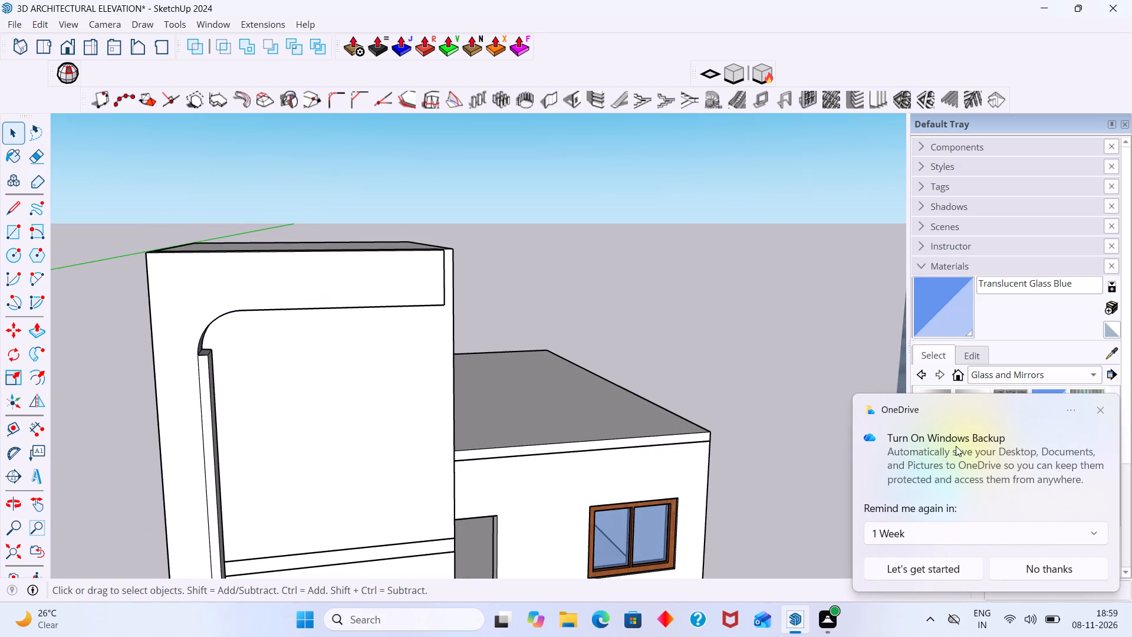
{"action": "left_click", "coordinate": [1103, 413]}
{"action": "scroll", "coordinate": [223, 513], "scroll_direction": "up", "scroll_amount": 7}
{"action": "left_click", "coordinate": [209, 486]}
{"action": "key", "text": "Delete"}
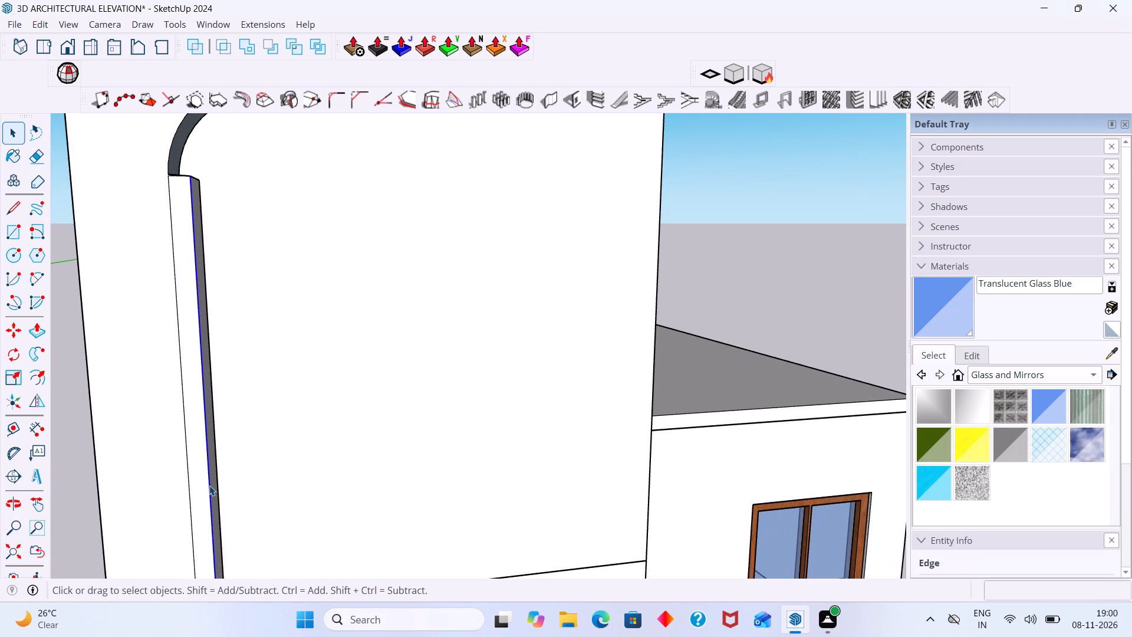
Delete the left post's remaining old strip face and its outer vertical edge.
{"action": "scroll", "coordinate": [207, 461], "scroll_direction": "down", "scroll_amount": 1}
{"action": "middle_click_drag", "start_coordinate": [207, 461], "coordinate": [133, 438]}
{"action": "scroll", "coordinate": [206, 386], "scroll_direction": "up", "scroll_amount": 3}
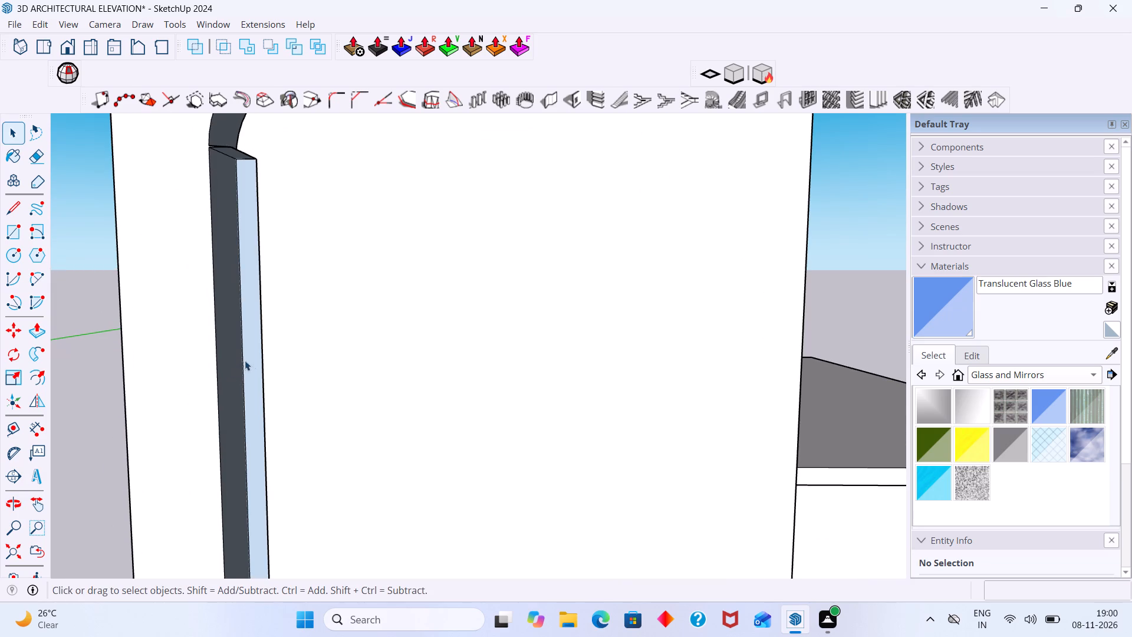
{"action": "left_click", "coordinate": [250, 357]}
{"action": "key", "text": "Delete"}
{"action": "key", "text": "r"}
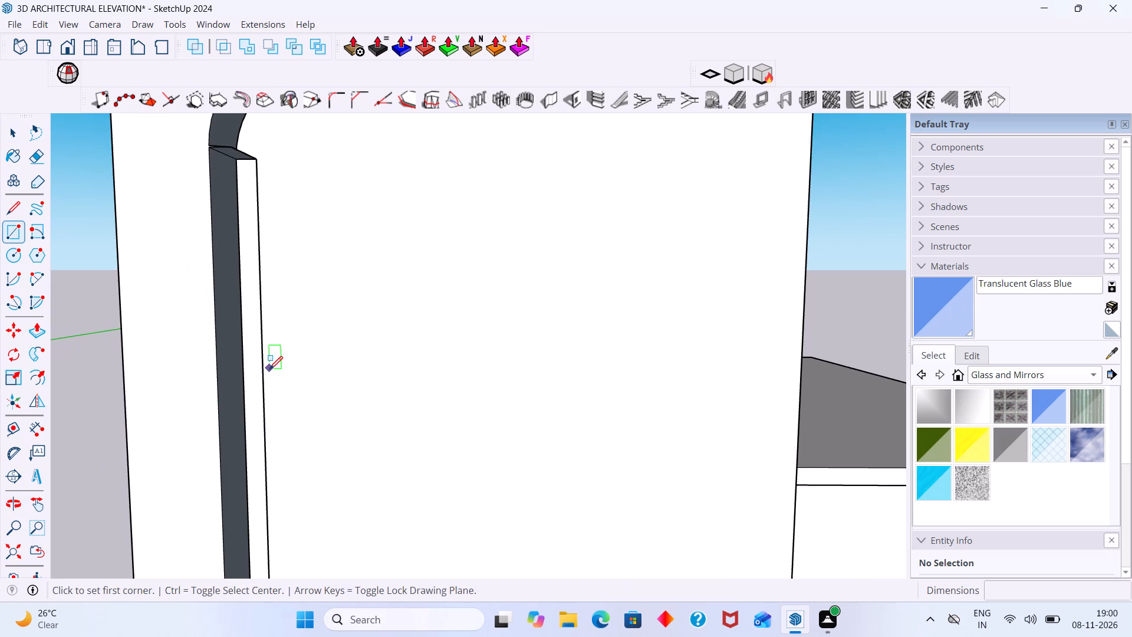
{"action": "key", "text": "e"}
{"action": "left_click_drag", "start_coordinate": [280, 357], "coordinate": [256, 373]}
{"action": "scroll", "coordinate": [264, 259], "scroll_direction": "down", "scroll_amount": 3}
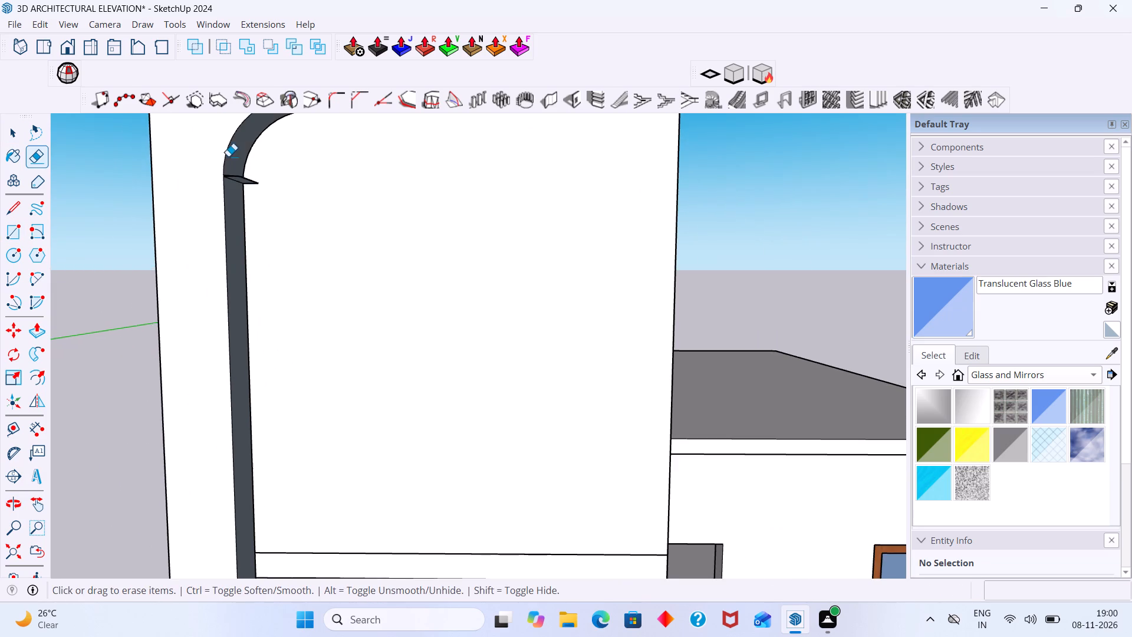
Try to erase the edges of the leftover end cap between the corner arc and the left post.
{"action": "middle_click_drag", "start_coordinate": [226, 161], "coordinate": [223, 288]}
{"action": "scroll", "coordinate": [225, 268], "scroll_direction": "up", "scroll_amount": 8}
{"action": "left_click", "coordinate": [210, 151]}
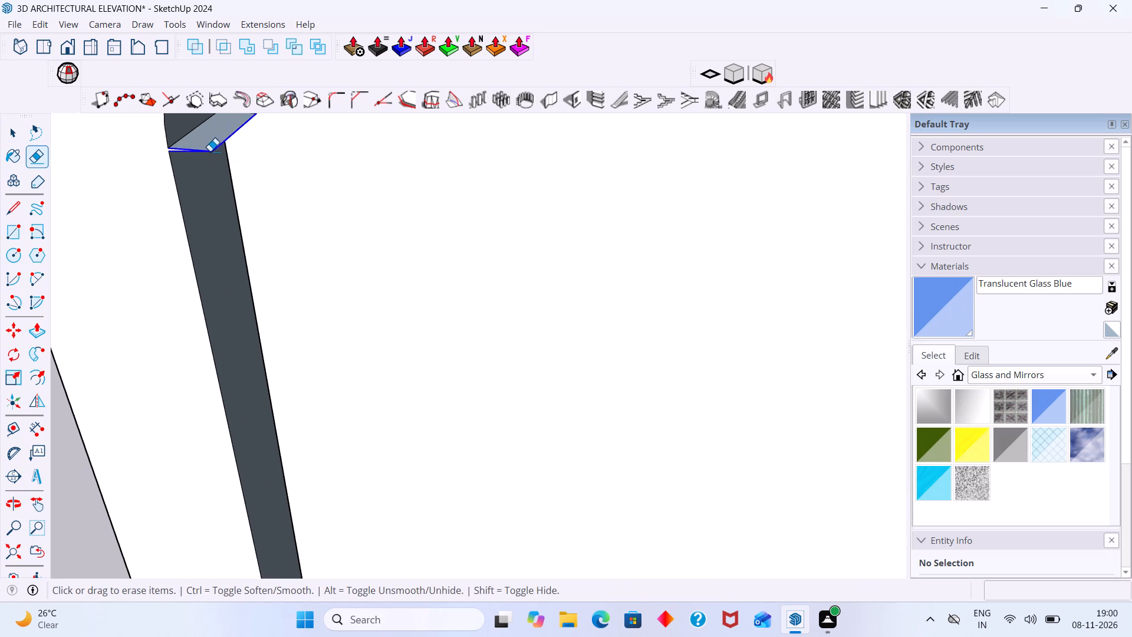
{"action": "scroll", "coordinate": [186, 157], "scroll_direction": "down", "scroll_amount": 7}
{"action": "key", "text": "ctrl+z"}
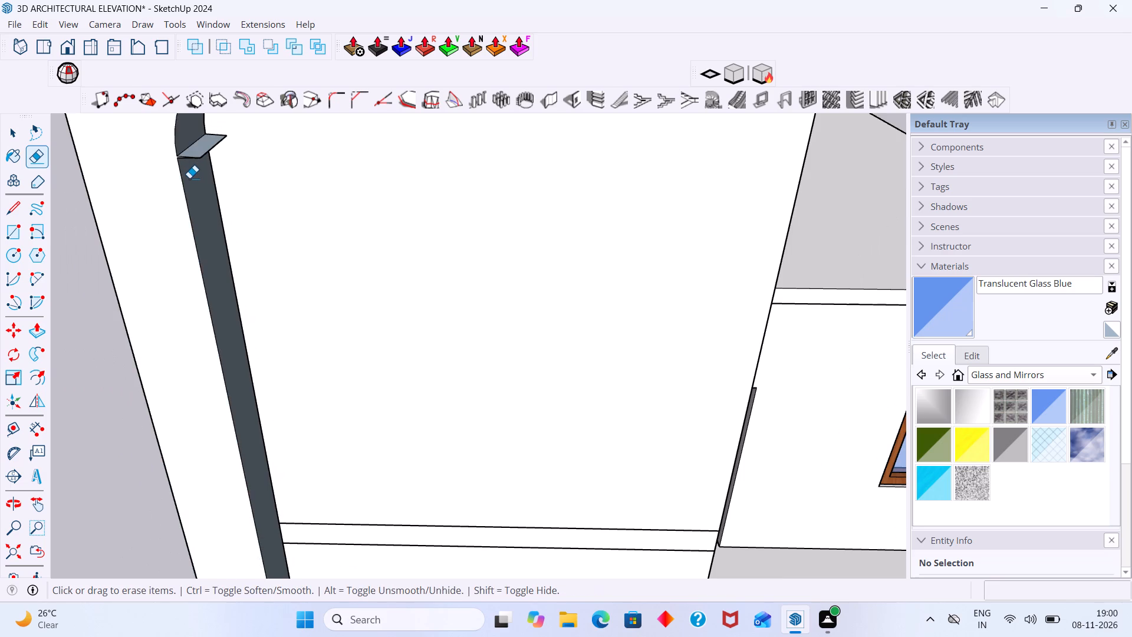
Erase the outer long edge of the leftover end cap beneath the corner arc to remove its face.
{"action": "scroll", "coordinate": [192, 180], "scroll_direction": "down", "scroll_amount": 2}
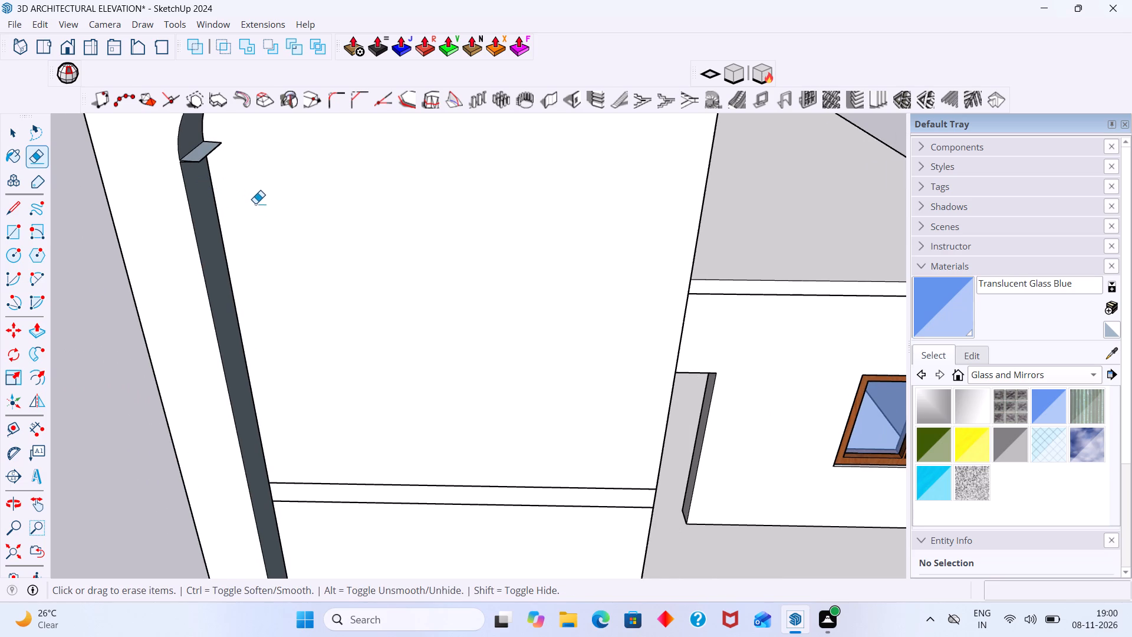
{"action": "scroll", "coordinate": [256, 205], "scroll_direction": "down", "scroll_amount": 3}
{"action": "middle_click_drag", "start_coordinate": [271, 282], "coordinate": [267, 398], "text": "shift"}
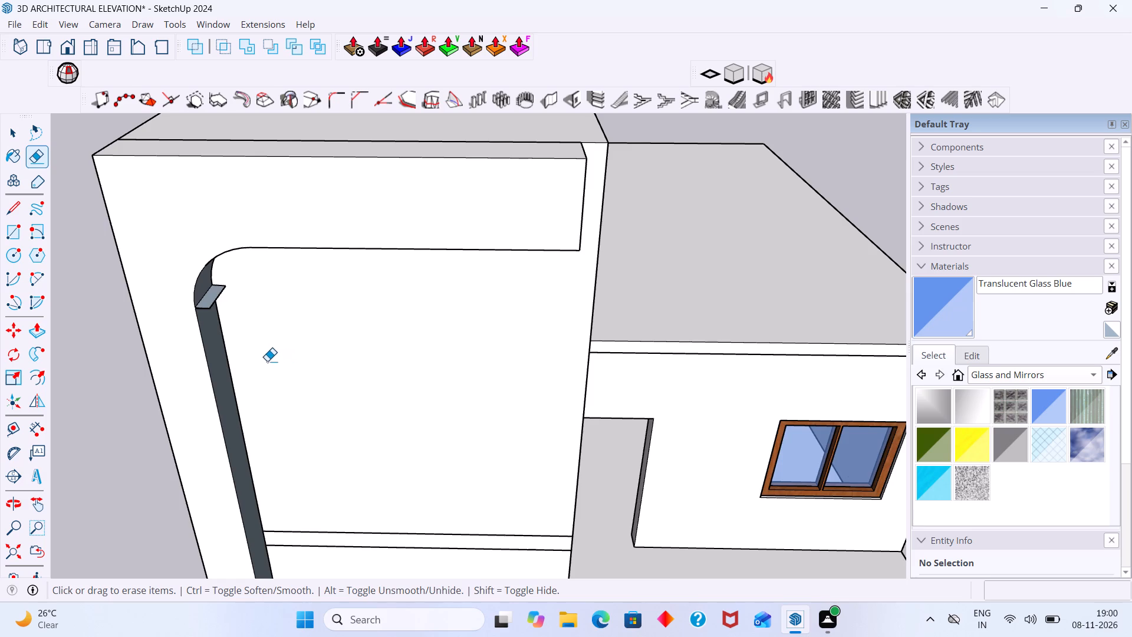
{"action": "scroll", "coordinate": [217, 287], "scroll_direction": "up", "scroll_amount": 19}
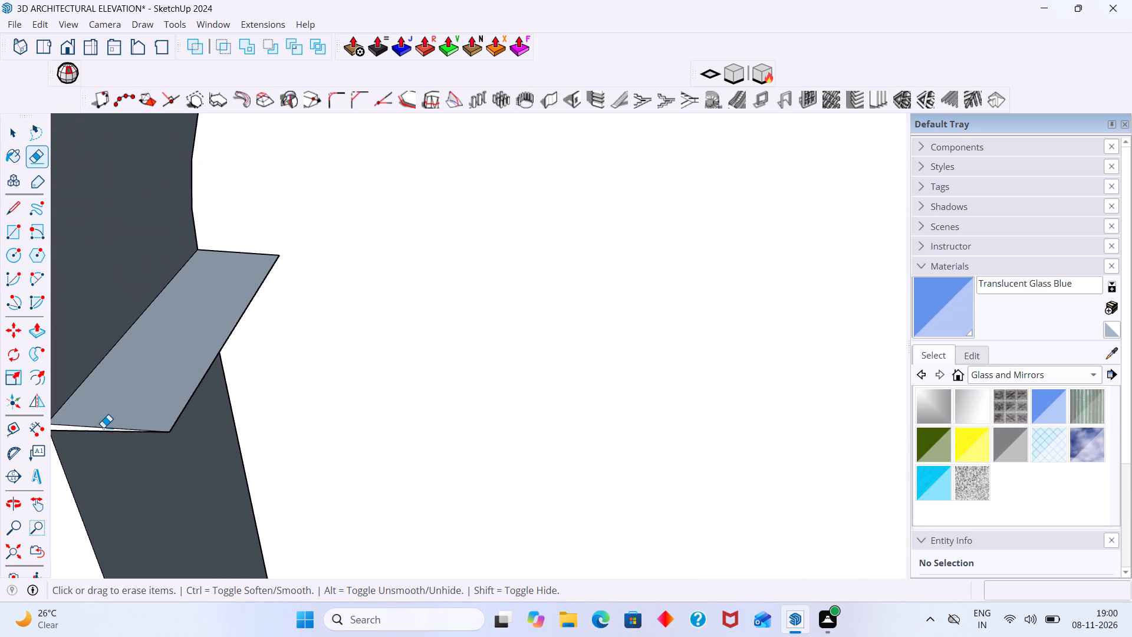
{"action": "scroll", "coordinate": [121, 433], "scroll_direction": "up", "scroll_amount": 4}
{"action": "left_click", "coordinate": [209, 416]}
{"action": "scroll", "coordinate": [209, 399], "scroll_direction": "down", "scroll_amount": 4}
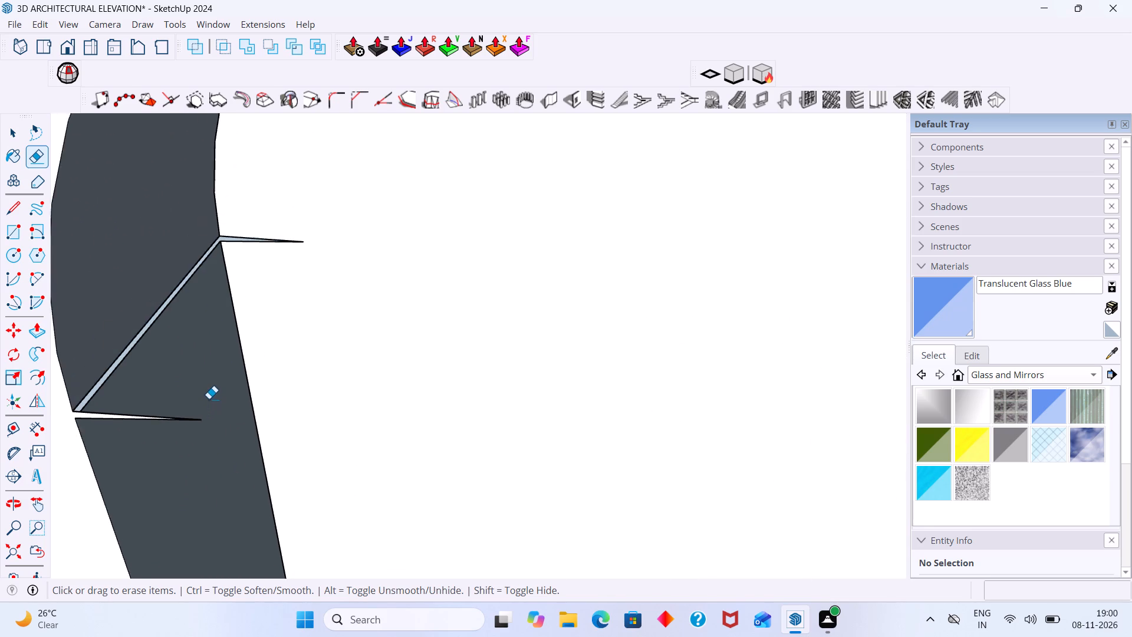
Erase the two sliver edges projecting along the wall at the rear end of the gap below the corner arc.
{"action": "middle_click_drag", "start_coordinate": [205, 341], "coordinate": [150, 311]}
{"action": "scroll", "coordinate": [275, 261], "scroll_direction": "up", "scroll_amount": 10}
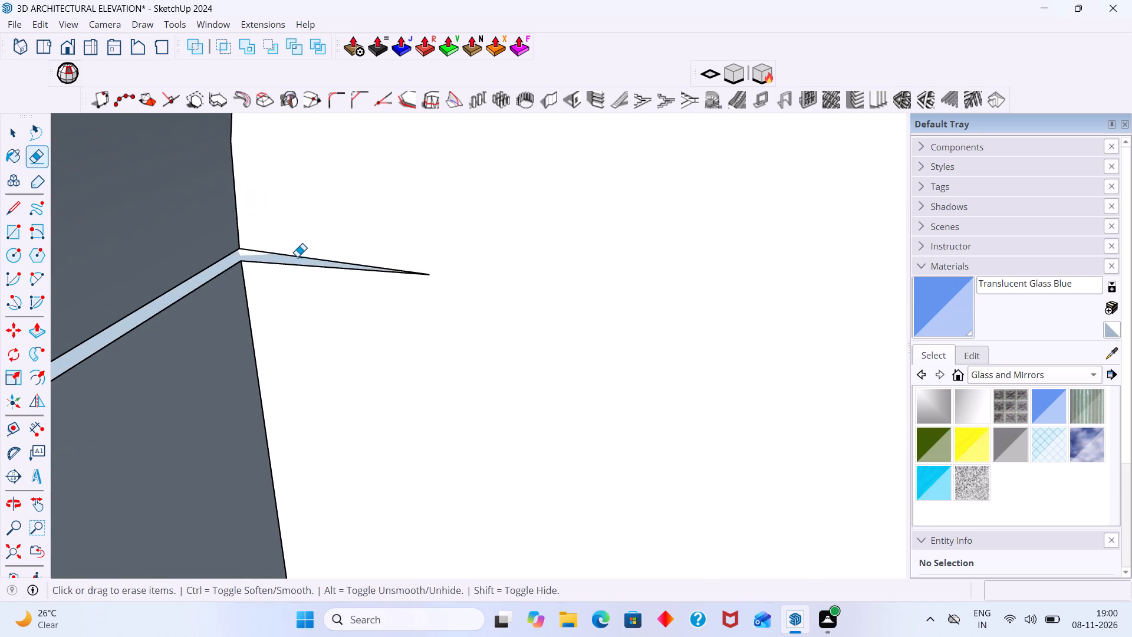
{"action": "left_click", "coordinate": [298, 257]}
{"action": "left_click", "coordinate": [298, 262]}
{"action": "left_click", "coordinate": [292, 262]}
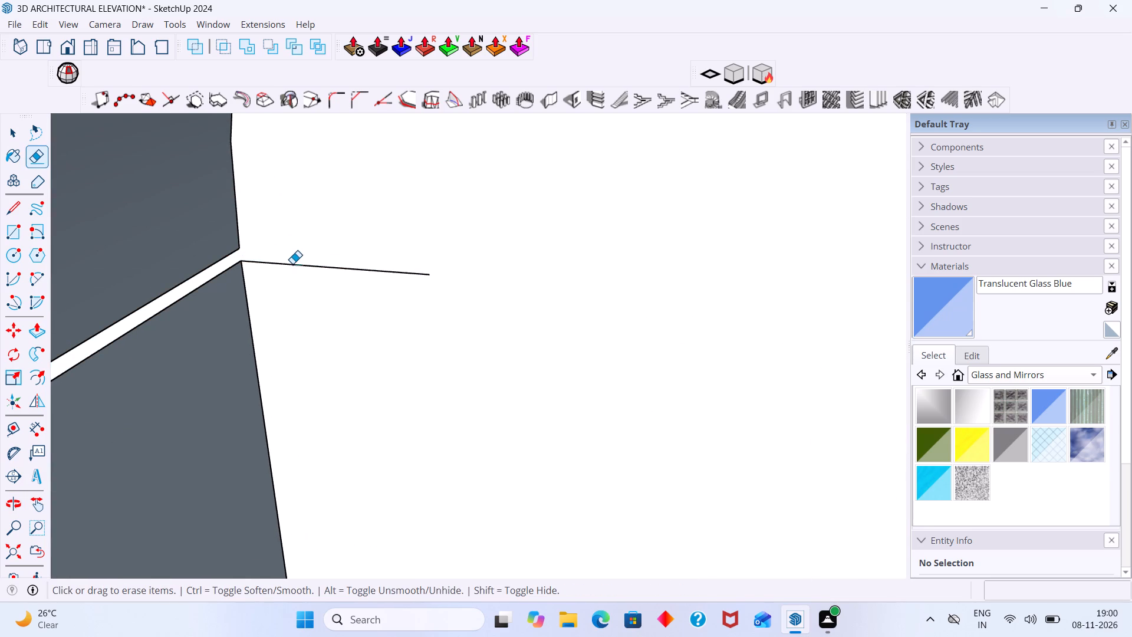
{"action": "left_click", "coordinate": [292, 264]}
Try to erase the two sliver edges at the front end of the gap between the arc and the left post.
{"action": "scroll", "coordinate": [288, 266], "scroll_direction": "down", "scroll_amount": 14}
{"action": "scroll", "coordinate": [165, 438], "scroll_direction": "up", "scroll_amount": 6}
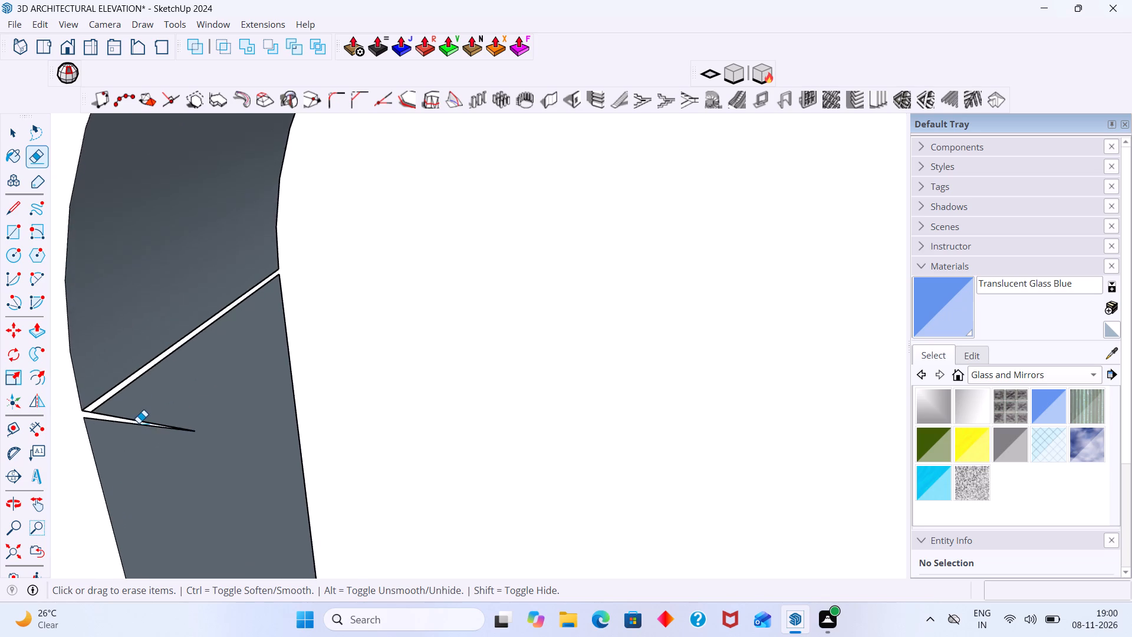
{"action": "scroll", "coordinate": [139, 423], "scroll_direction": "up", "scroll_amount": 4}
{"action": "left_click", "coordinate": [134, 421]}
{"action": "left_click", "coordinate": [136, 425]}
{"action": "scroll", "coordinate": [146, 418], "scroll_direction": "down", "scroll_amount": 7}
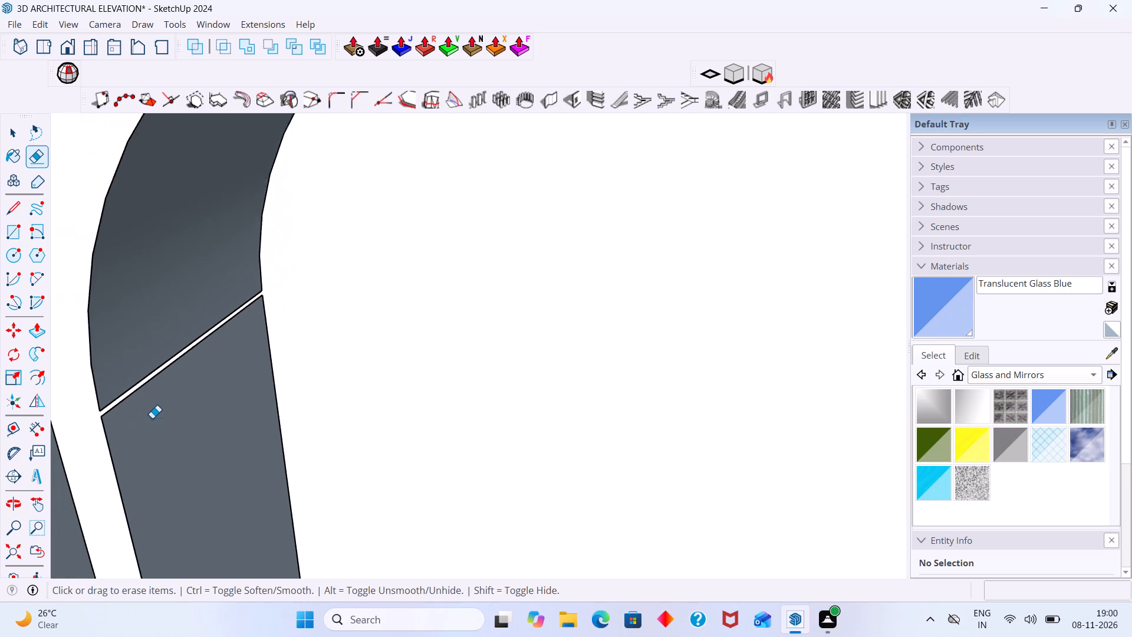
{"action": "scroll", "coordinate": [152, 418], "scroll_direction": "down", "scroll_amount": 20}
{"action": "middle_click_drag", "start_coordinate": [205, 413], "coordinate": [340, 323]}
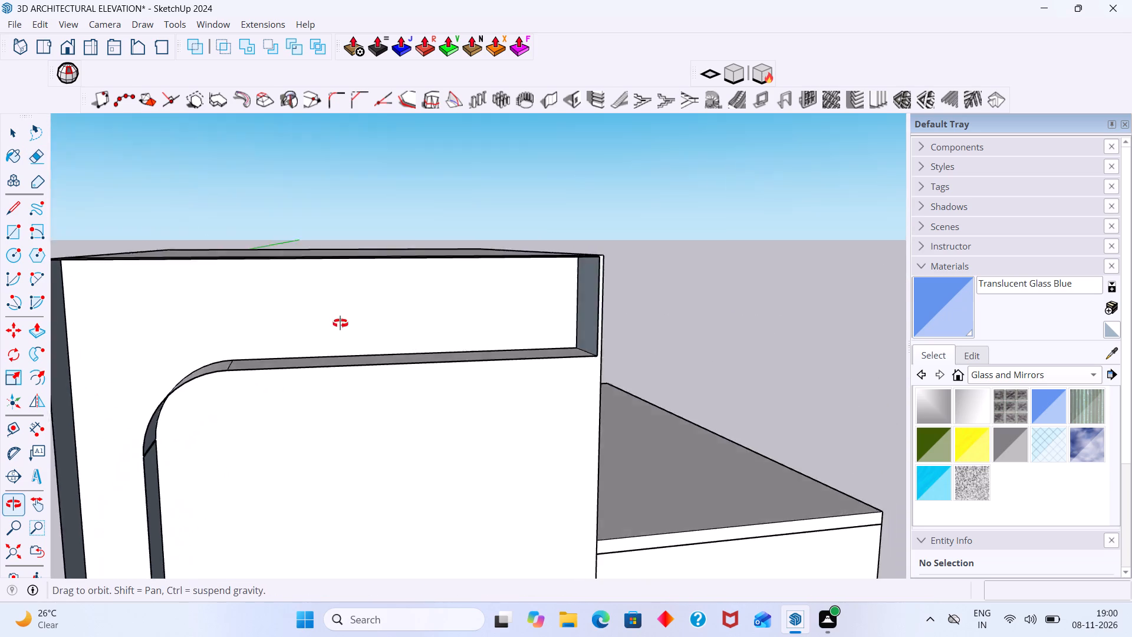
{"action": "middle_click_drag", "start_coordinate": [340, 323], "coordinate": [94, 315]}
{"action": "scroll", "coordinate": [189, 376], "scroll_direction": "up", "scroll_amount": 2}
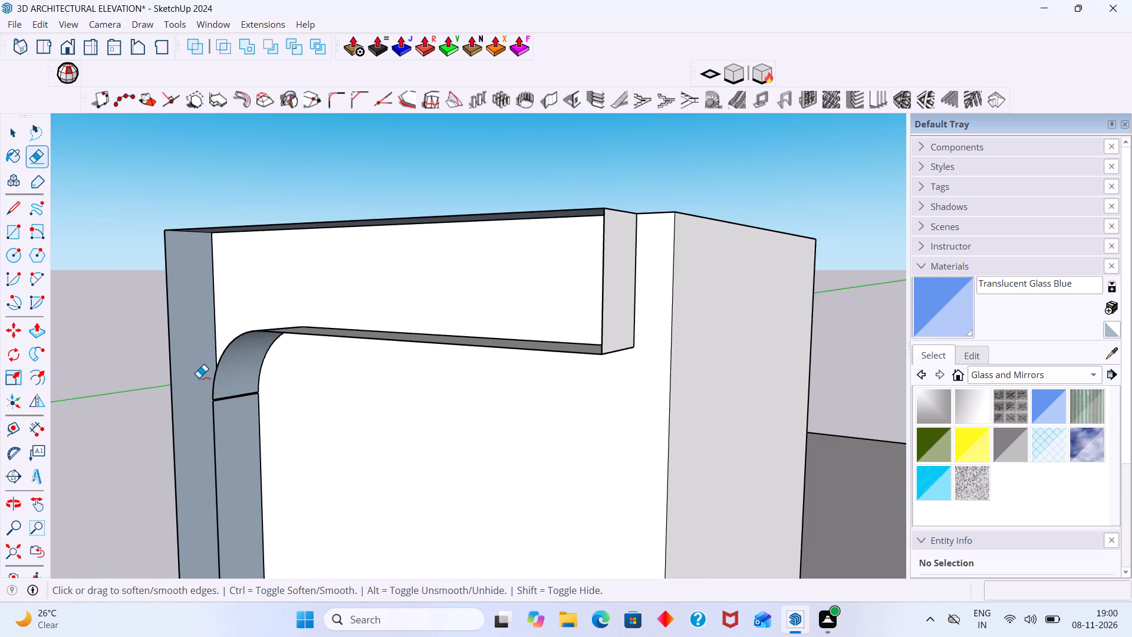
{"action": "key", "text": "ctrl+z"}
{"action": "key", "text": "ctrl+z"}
Draw a line about 1/4" long joining the corner arc's front edge to the left post's front edge across the gap.
{"action": "scroll", "coordinate": [223, 406], "scroll_direction": "up", "scroll_amount": 15}
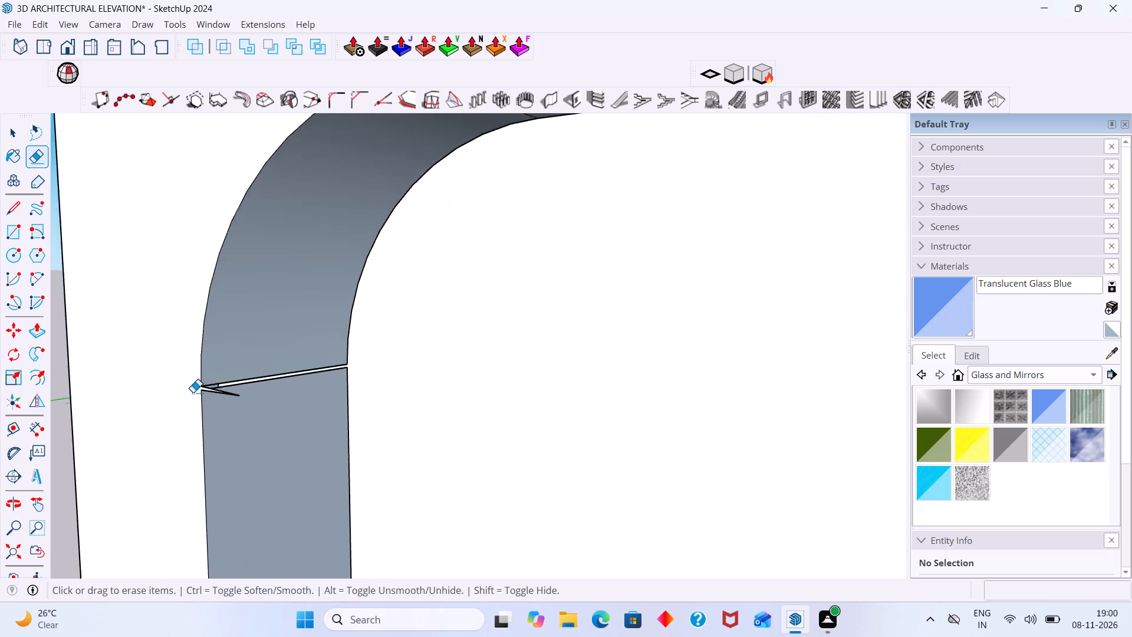
{"action": "scroll", "coordinate": [193, 392], "scroll_direction": "up", "scroll_amount": 13}
{"action": "key", "text": "l"}
{"action": "scroll", "coordinate": [238, 395], "scroll_direction": "up", "scroll_amount": 5}
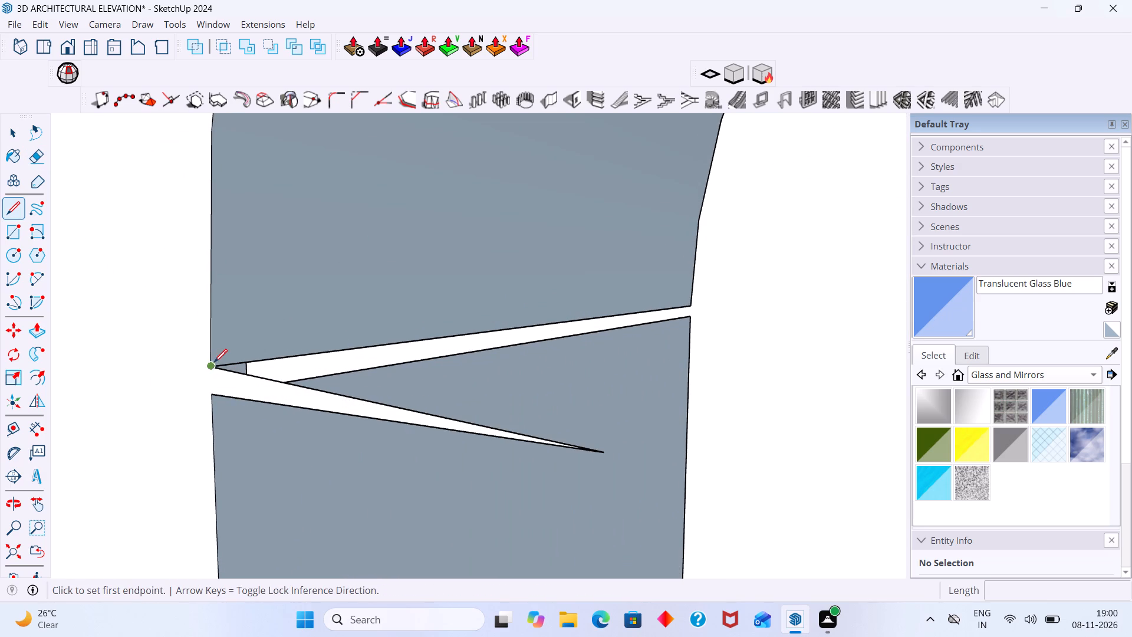
{"action": "left_click", "coordinate": [209, 366]}
{"action": "left_click", "coordinate": [210, 395]}
Erase the two sliver edges running back from the front end of the gap below the corner arc.
{"action": "key", "text": "space"}
{"action": "key", "text": "e"}
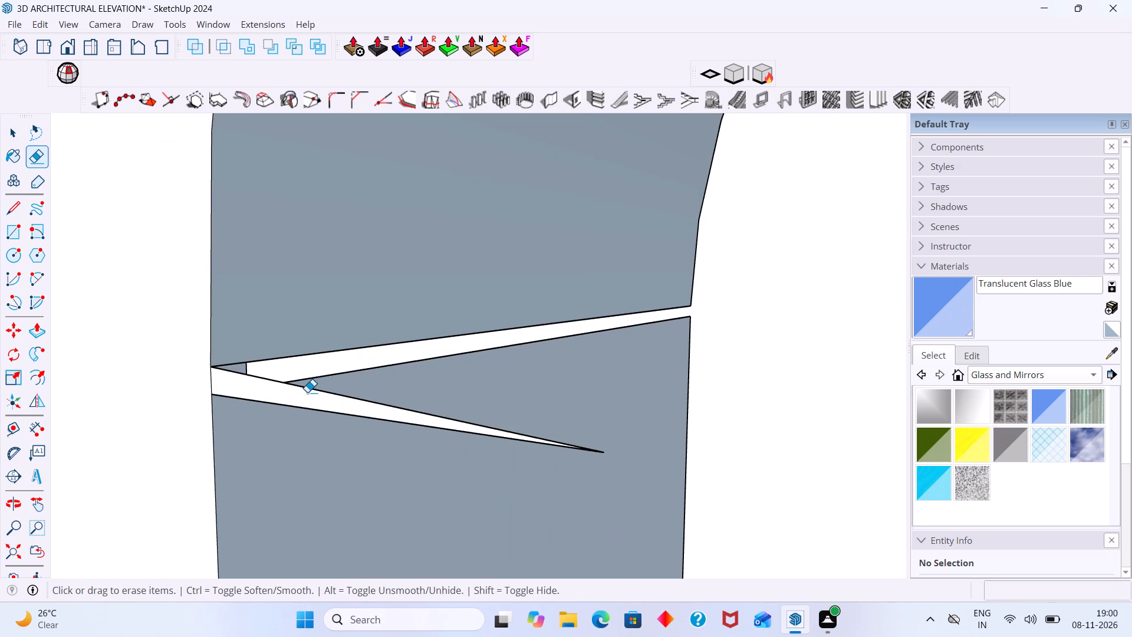
{"action": "left_click", "coordinate": [307, 390]}
{"action": "left_click", "coordinate": [305, 409]}
{"action": "scroll", "coordinate": [301, 389], "scroll_direction": "down", "scroll_amount": 3}
{"action": "middle_click_drag", "start_coordinate": [275, 389], "coordinate": [98, 387]}
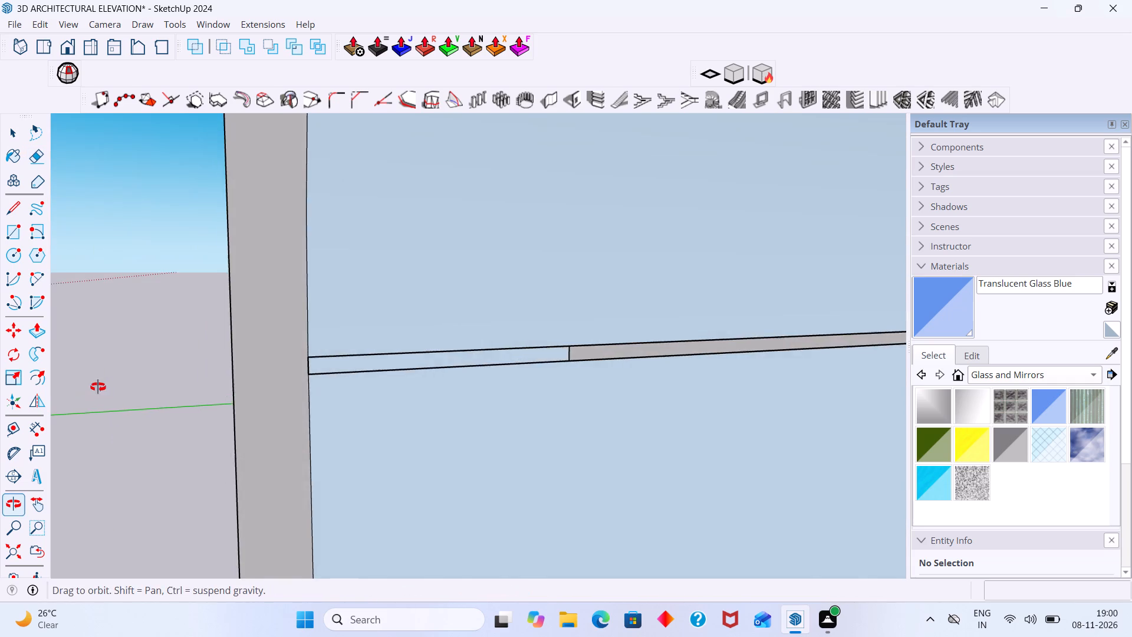
{"action": "middle_click_drag", "start_coordinate": [98, 387], "coordinate": [103, 386]}
{"action": "scroll", "coordinate": [256, 387], "scroll_direction": "down", "scroll_amount": 20}
{"action": "middle_click_drag", "start_coordinate": [568, 485], "coordinate": [597, 510]}
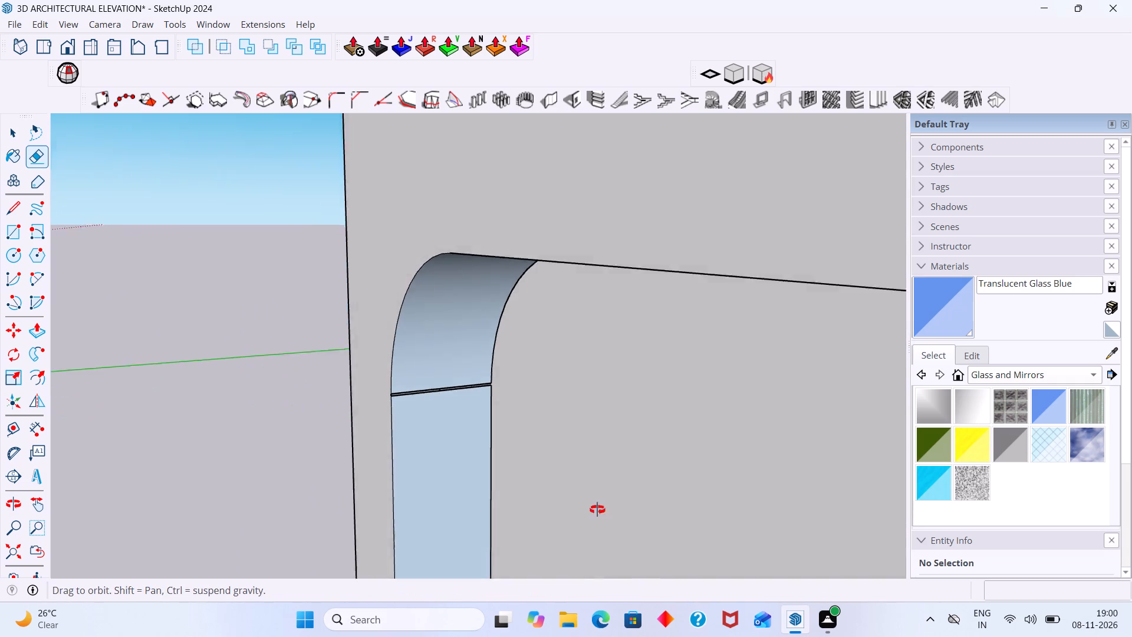
Erase the leftover edges bounding the thin sliver face at the foot of the tower frame's left post.
{"action": "middle_click_drag", "start_coordinate": [597, 510], "coordinate": [623, 528]}
{"action": "middle_click_drag", "start_coordinate": [587, 481], "coordinate": [374, 312], "text": "shift"}
{"action": "scroll", "coordinate": [363, 318], "scroll_direction": "down", "scroll_amount": 15}
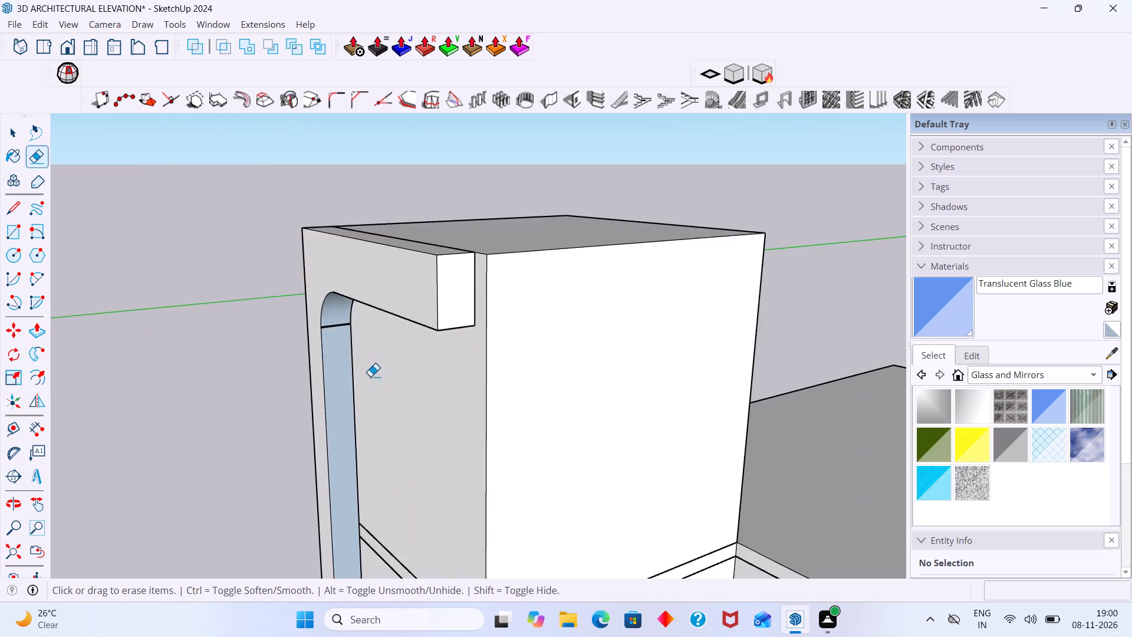
{"action": "scroll", "coordinate": [370, 376], "scroll_direction": "down", "scroll_amount": 4}
{"action": "middle_click_drag", "start_coordinate": [370, 385], "coordinate": [356, 252], "text": "shift"}
{"action": "middle_click_drag", "start_coordinate": [390, 444], "coordinate": [366, 261]}
{"action": "middle_click_drag", "start_coordinate": [359, 414], "coordinate": [394, 478]}
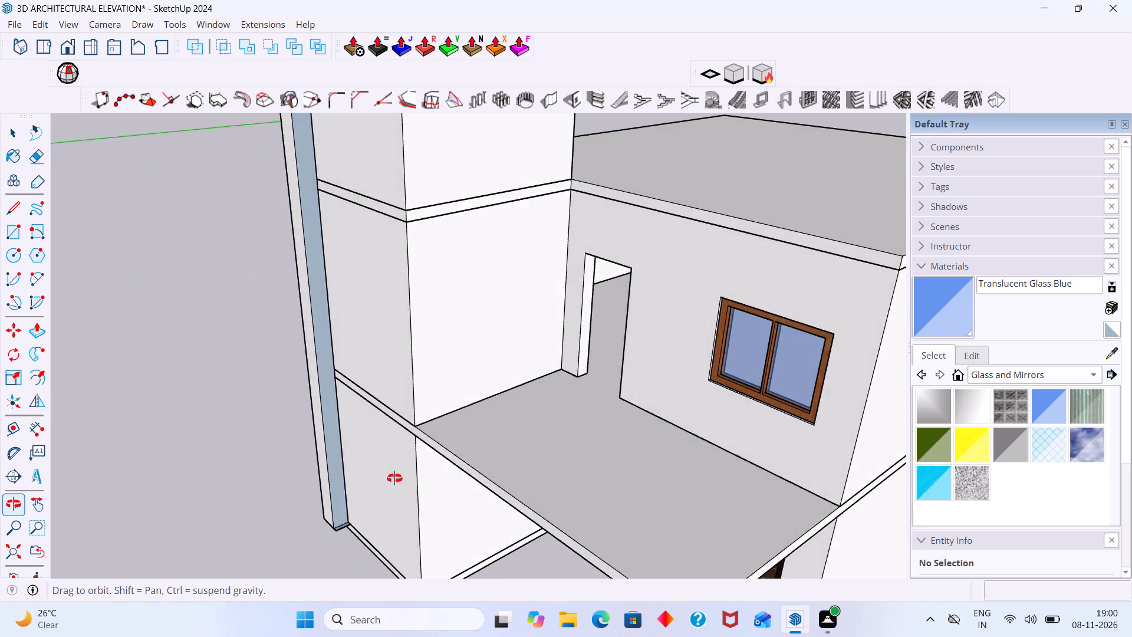
{"action": "middle_click_drag", "start_coordinate": [394, 478], "coordinate": [393, 418]}
{"action": "middle_click_drag", "start_coordinate": [358, 434], "coordinate": [361, 205], "text": "shift"}
{"action": "middle_click_drag", "start_coordinate": [328, 339], "coordinate": [366, 497]}
{"action": "scroll", "coordinate": [325, 348], "scroll_direction": "up", "scroll_amount": 11}
{"action": "middle_click", "coordinate": [334, 353]}
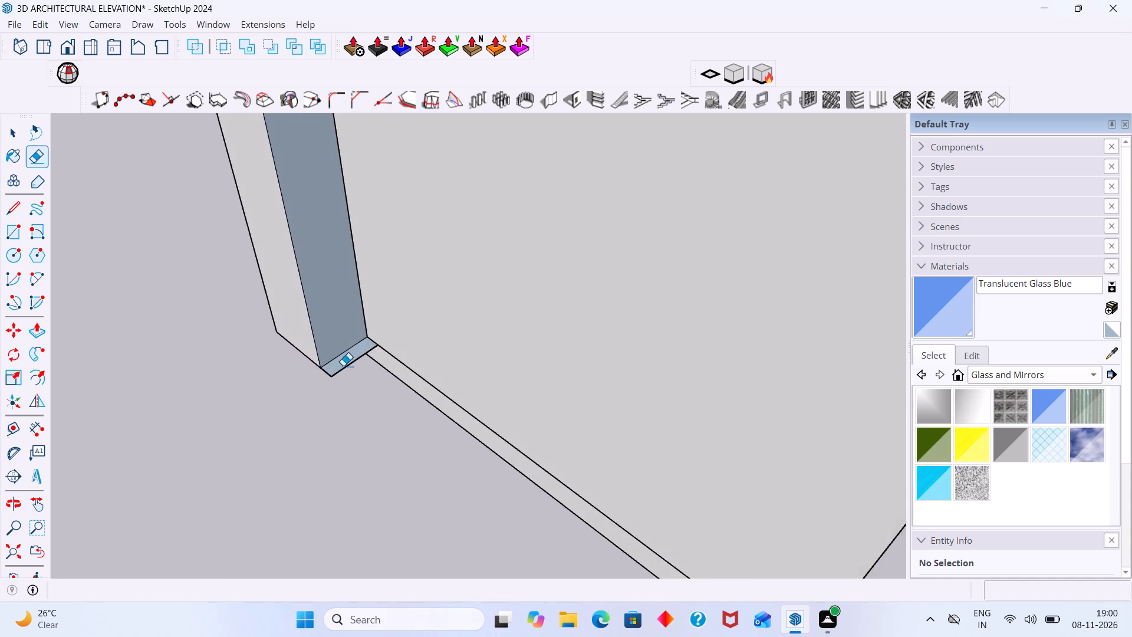
{"action": "scroll", "coordinate": [343, 366], "scroll_direction": "up", "scroll_amount": 5}
{"action": "left_click", "coordinate": [345, 362]}
{"action": "left_click", "coordinate": [320, 376]}
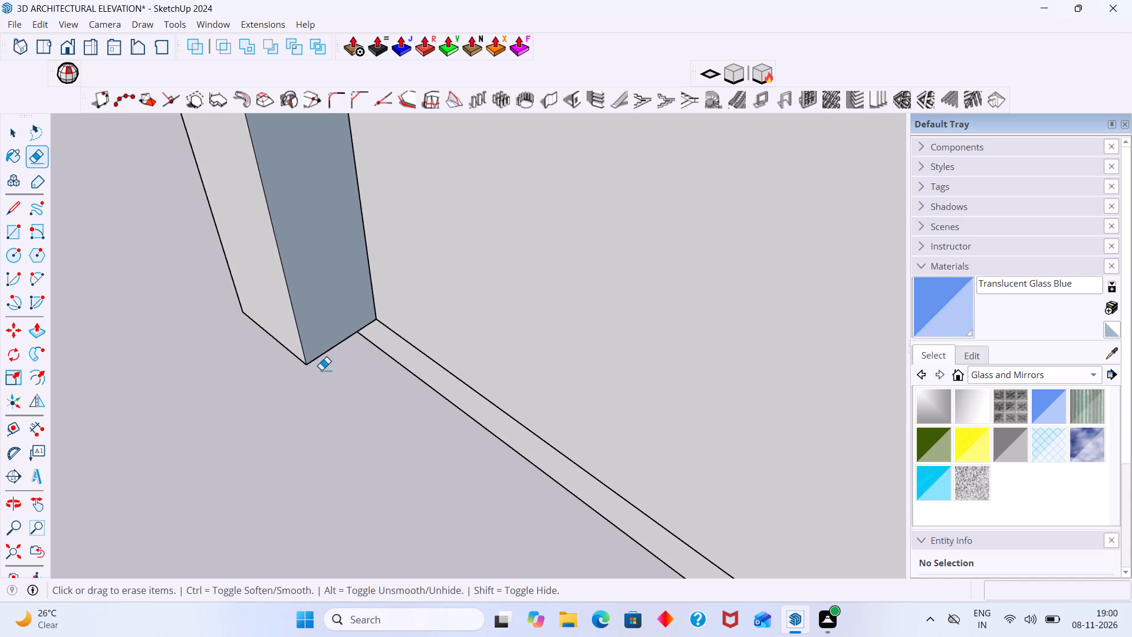
Reverse the inner side face of the tower frame's left post so its front side faces outward.
{"action": "scroll", "coordinate": [321, 370], "scroll_direction": "down", "scroll_amount": 3}
{"action": "middle_click_drag", "start_coordinate": [324, 370], "coordinate": [372, 189]}
{"action": "middle_click_drag", "start_coordinate": [370, 243], "coordinate": [133, 293]}
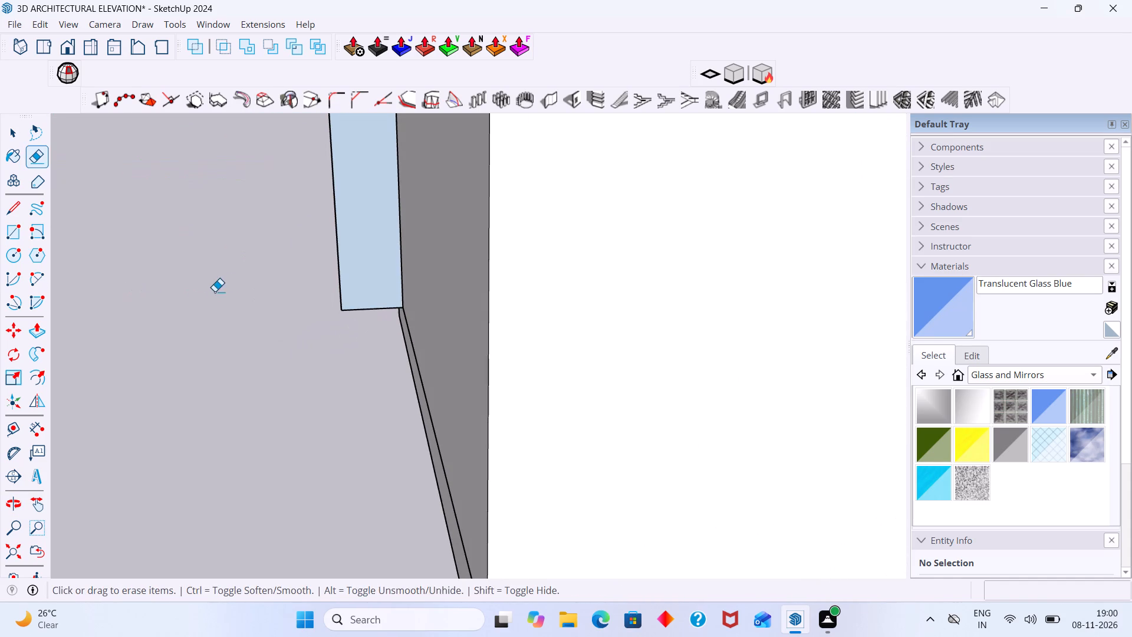
{"action": "key", "text": "space"}
{"action": "left_click", "coordinate": [350, 276]}
{"action": "scroll", "coordinate": [351, 272], "scroll_direction": "down", "scroll_amount": 2}
{"action": "right_click", "coordinate": [352, 272]}
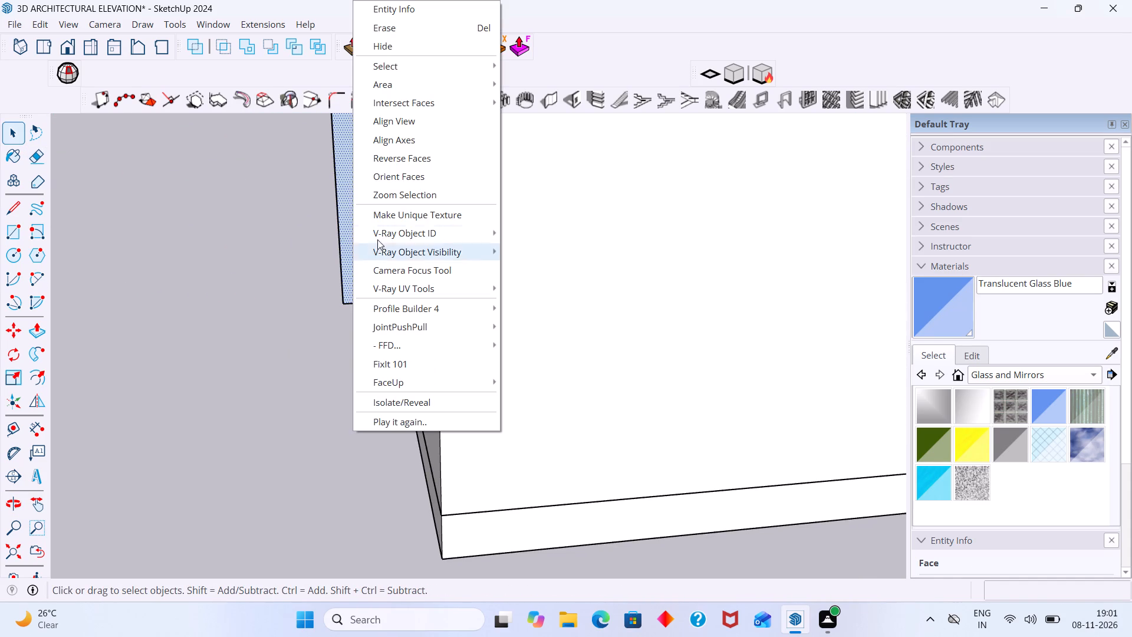
{"action": "left_click", "coordinate": [416, 160]}
{"action": "middle_click_drag", "start_coordinate": [383, 303], "coordinate": [473, 367]}
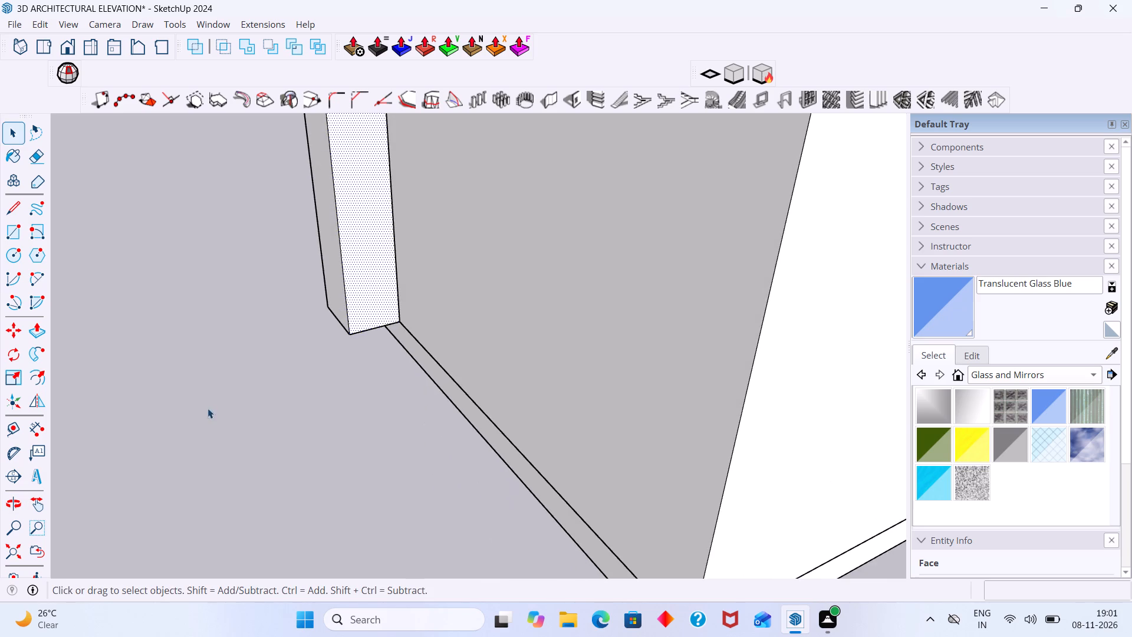
{"action": "left_click", "coordinate": [212, 409]}
Reverse the faces of the rounded corner surface and the adjoining underside of the frame's top beam together.
{"action": "scroll", "coordinate": [276, 369], "scroll_direction": "down", "scroll_amount": 11}
{"action": "middle_click_drag", "start_coordinate": [275, 376], "coordinate": [301, 504], "text": "shift"}
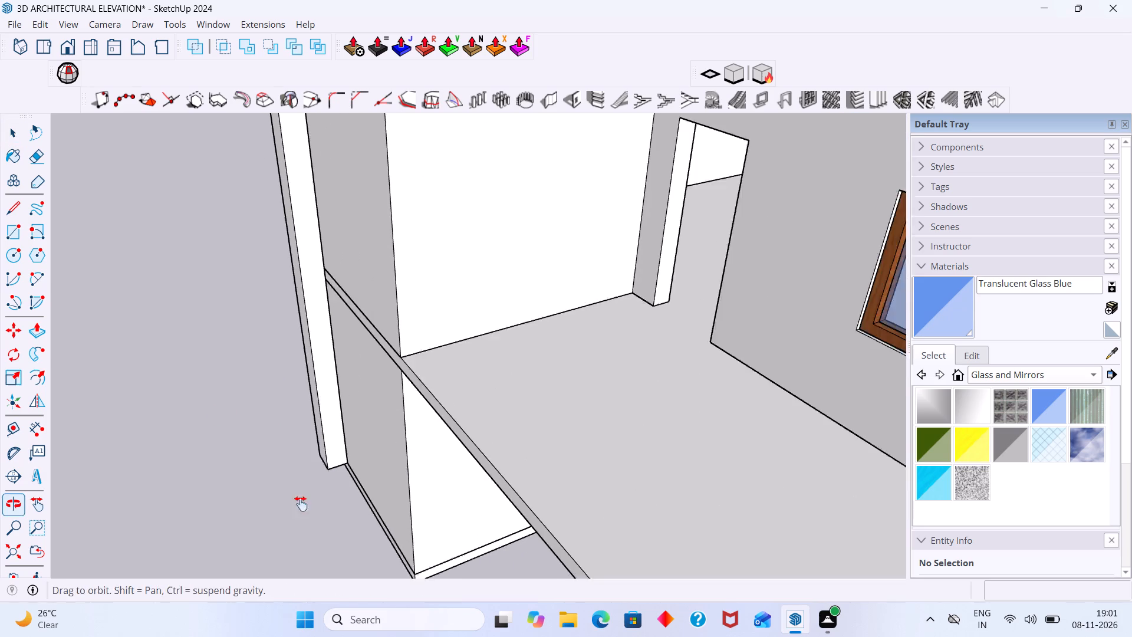
{"action": "middle_click_drag", "start_coordinate": [301, 504], "coordinate": [307, 505], "text": "shift"}
{"action": "middle_click_drag", "start_coordinate": [302, 363], "coordinate": [304, 466]}
{"action": "scroll", "coordinate": [304, 352], "scroll_direction": "down", "scroll_amount": 8}
{"action": "middle_click_drag", "start_coordinate": [283, 348], "coordinate": [390, 294], "text": "shift"}
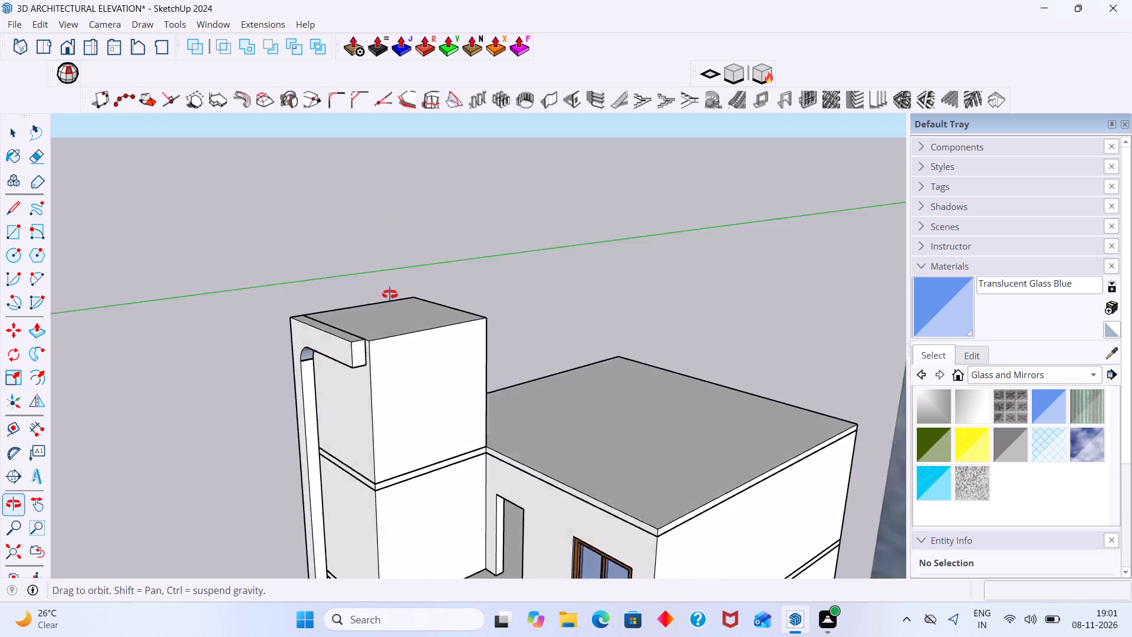
{"action": "middle_click_drag", "start_coordinate": [390, 294], "coordinate": [379, 300], "text": "shift"}
{"action": "middle_click_drag", "start_coordinate": [287, 355], "coordinate": [285, 294]}
{"action": "scroll", "coordinate": [298, 310], "scroll_direction": "up", "scroll_amount": 18}
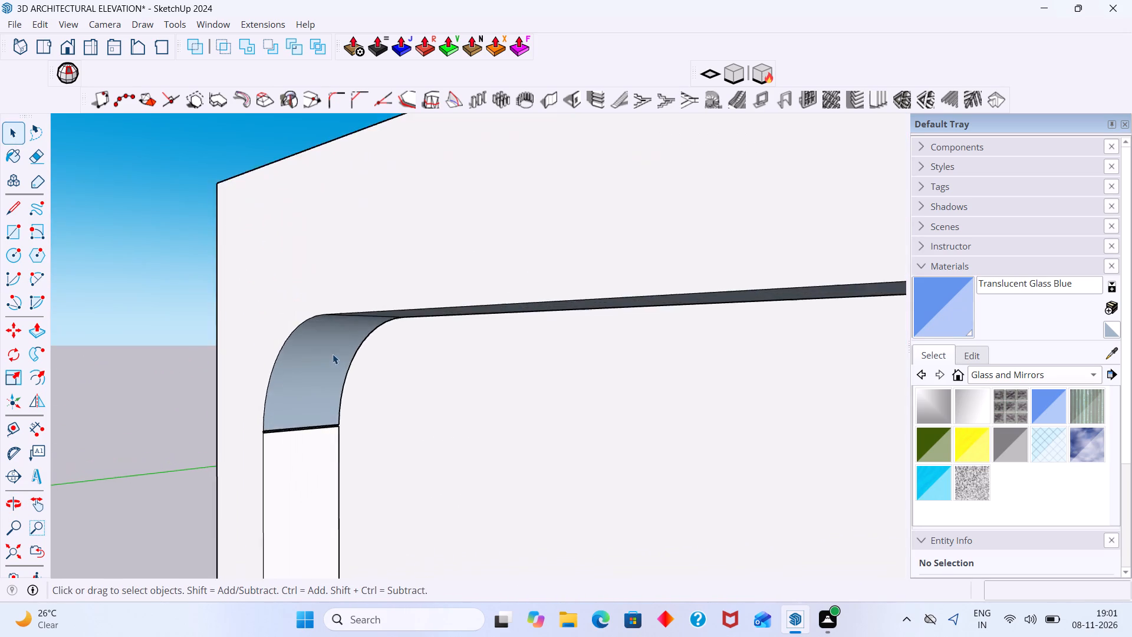
{"action": "middle_click_drag", "start_coordinate": [326, 360], "coordinate": [292, 284]}
{"action": "scroll", "coordinate": [292, 284], "scroll_direction": "down", "scroll_amount": 1}
{"action": "scroll", "coordinate": [302, 337], "scroll_direction": "up", "scroll_amount": 3}
{"action": "left_click", "coordinate": [315, 343]}
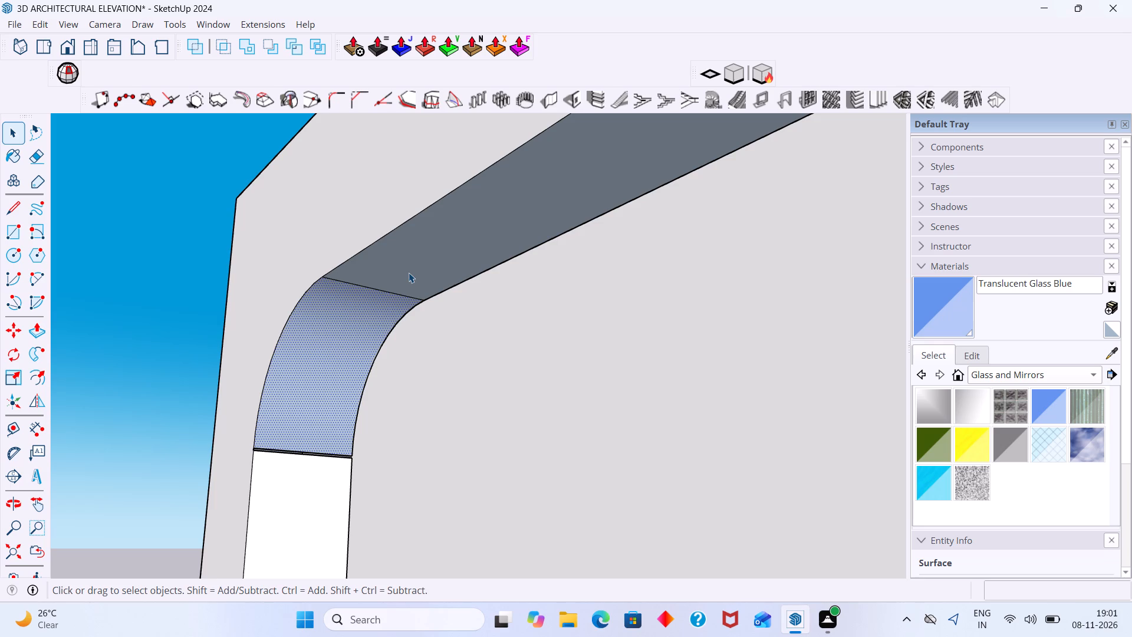
{"action": "left_click", "coordinate": [433, 266], "text": "shift"}
{"action": "right_click", "coordinate": [433, 266]}
{"action": "left_click", "coordinate": [461, 196]}
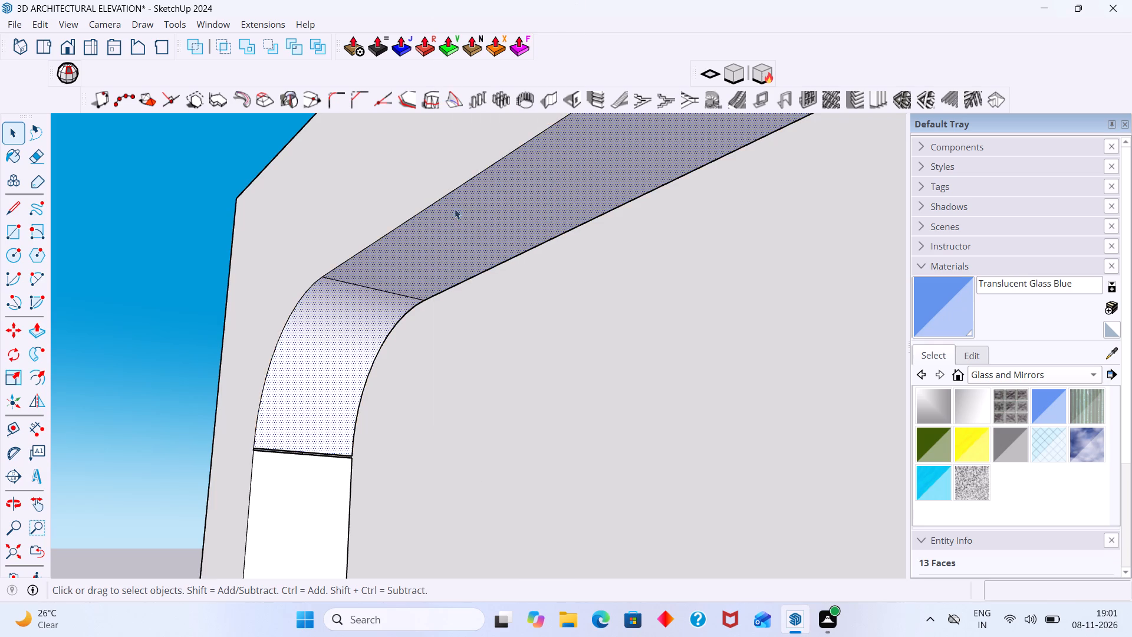
{"action": "scroll", "coordinate": [422, 296], "scroll_direction": "down", "scroll_amount": 17}
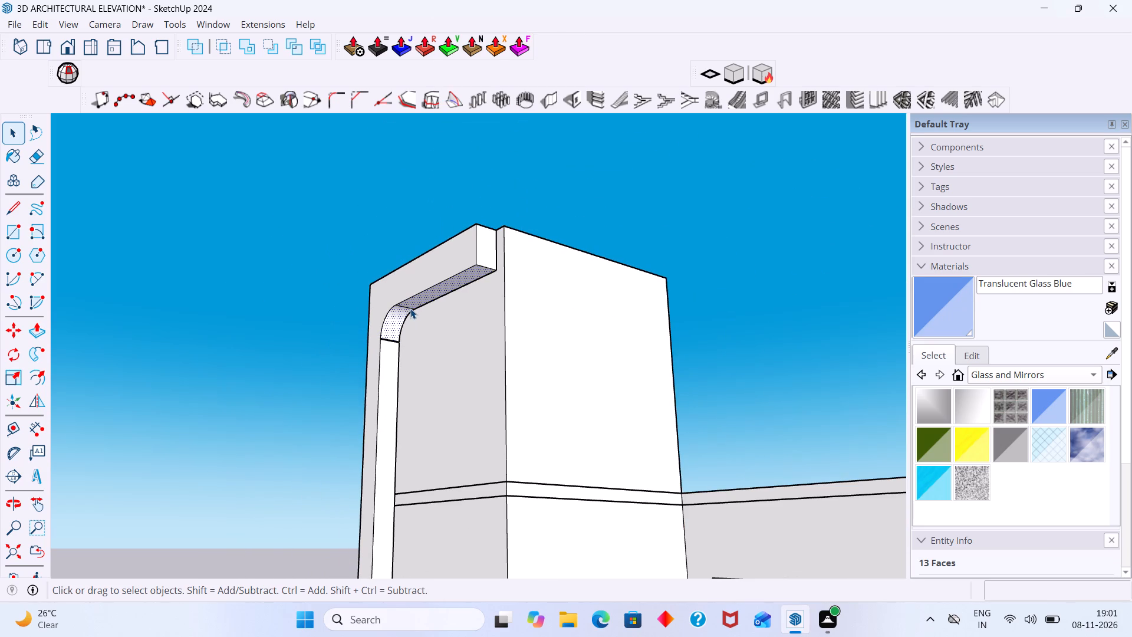
{"action": "key", "text": "space"}
Draw a short line closing the gap between the corner arc and the left post along their rear edges at the wall.
{"action": "scroll", "coordinate": [413, 344], "scroll_direction": "up", "scroll_amount": 20}
{"action": "scroll", "coordinate": [413, 344], "scroll_direction": "up", "scroll_amount": 1}
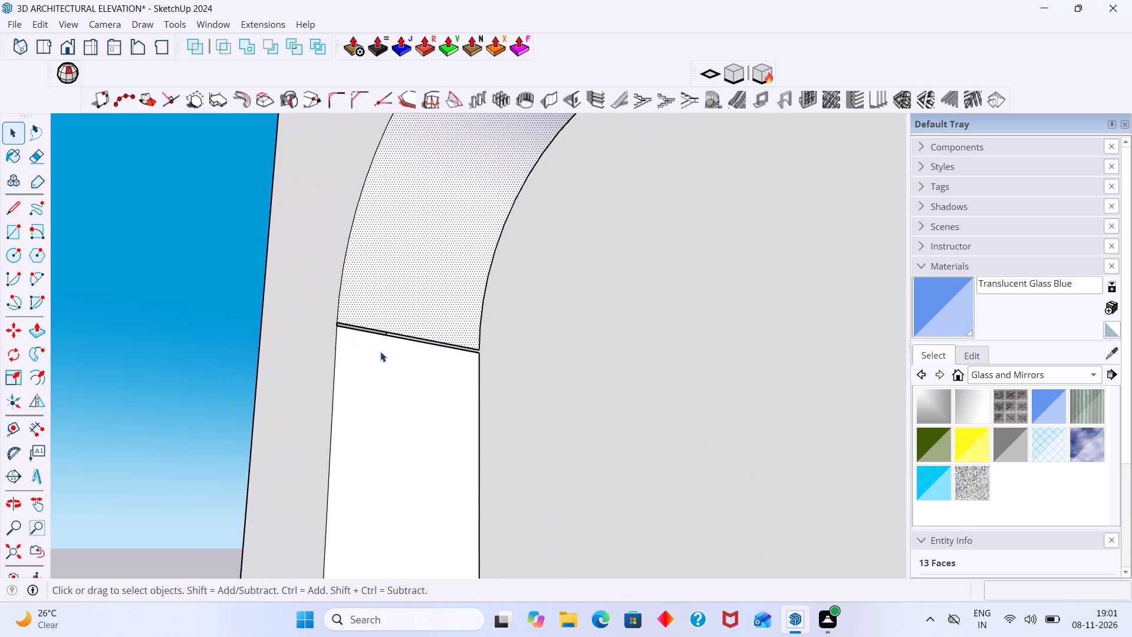
{"action": "middle_click_drag", "start_coordinate": [386, 423], "coordinate": [376, 515]}
{"action": "scroll", "coordinate": [355, 459], "scroll_direction": "up", "scroll_amount": 3}
{"action": "middle_click_drag", "start_coordinate": [355, 528], "coordinate": [353, 564]}
{"action": "scroll", "coordinate": [401, 321], "scroll_direction": "up", "scroll_amount": 5}
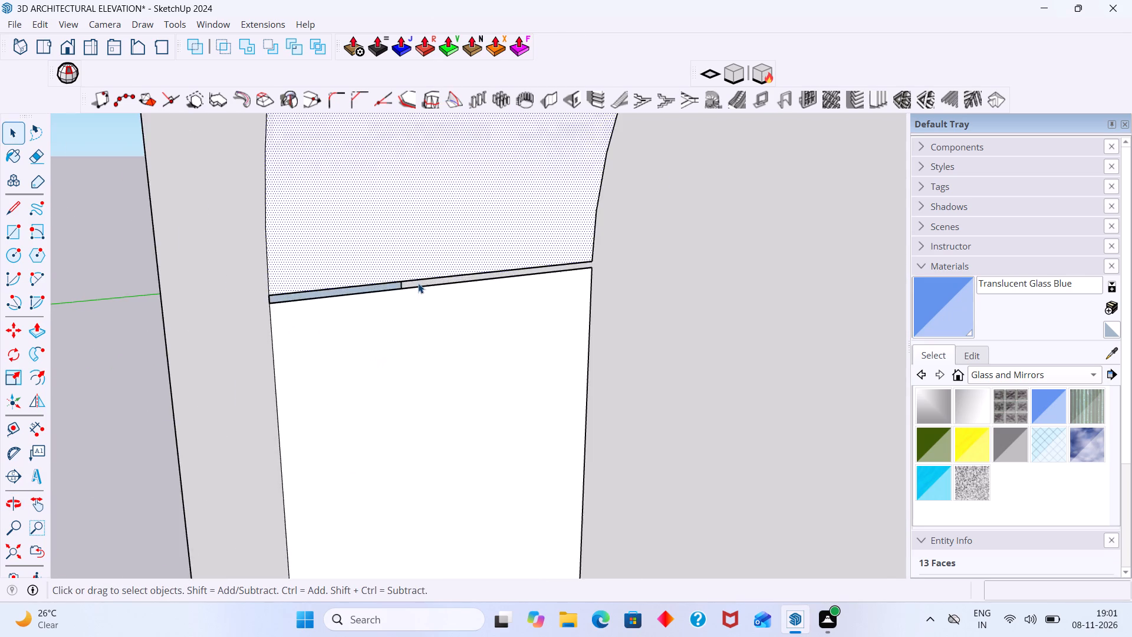
{"action": "scroll", "coordinate": [418, 283], "scroll_direction": "up", "scroll_amount": 14}
{"action": "scroll", "coordinate": [402, 295], "scroll_direction": "down", "scroll_amount": 20}
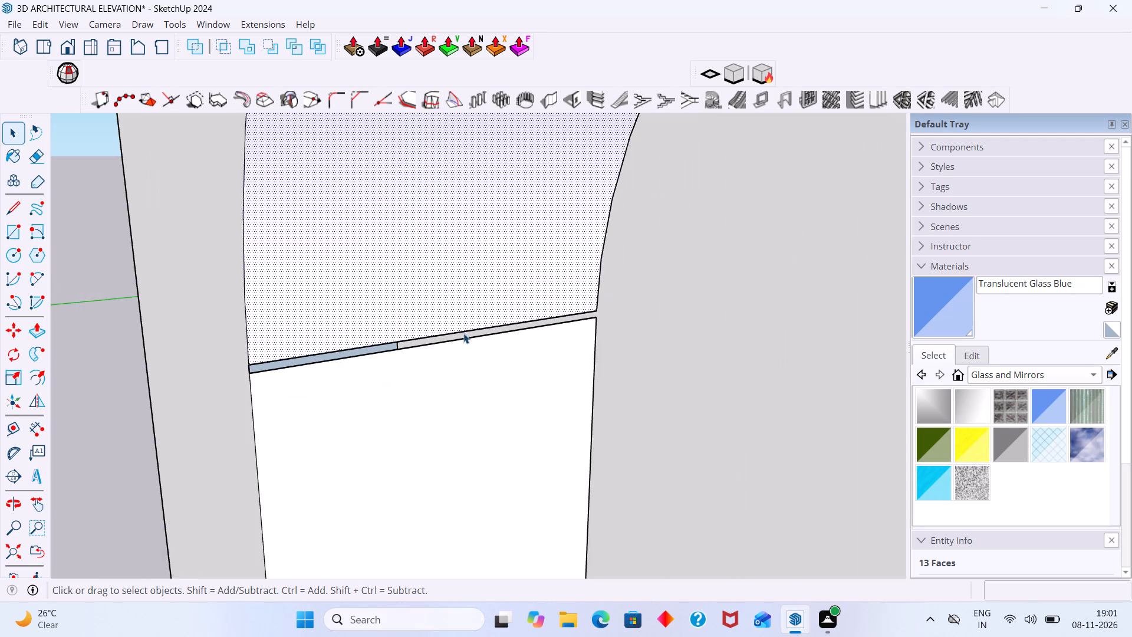
{"action": "middle_click_drag", "start_coordinate": [473, 346], "coordinate": [439, 385]}
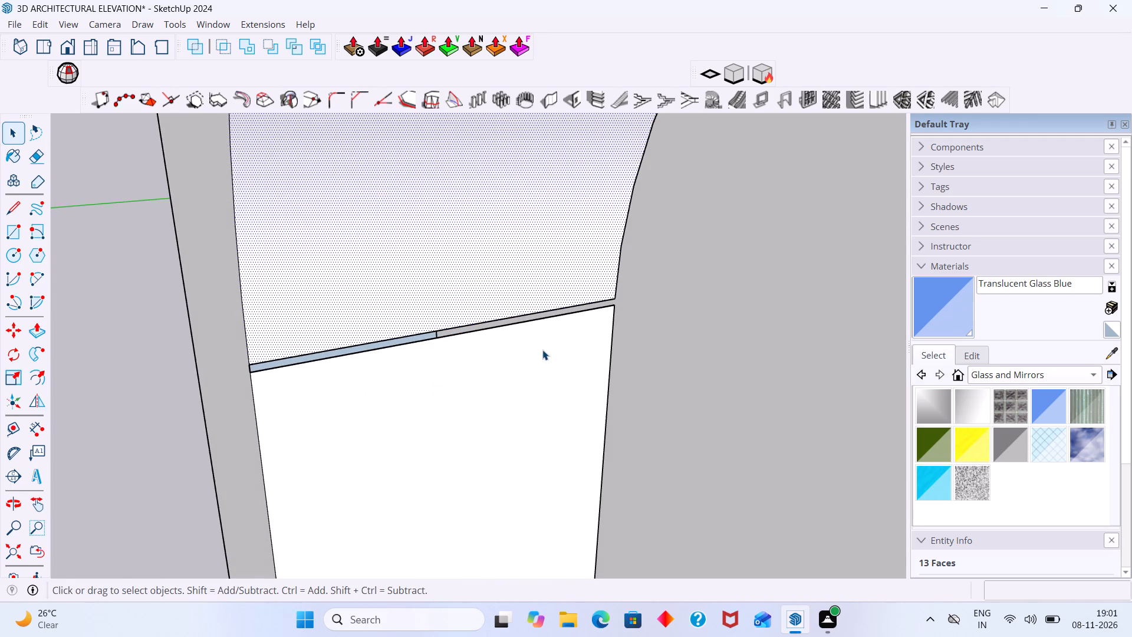
{"action": "key", "text": "l"}
{"action": "scroll", "coordinate": [634, 286], "scroll_direction": "up", "scroll_amount": 8}
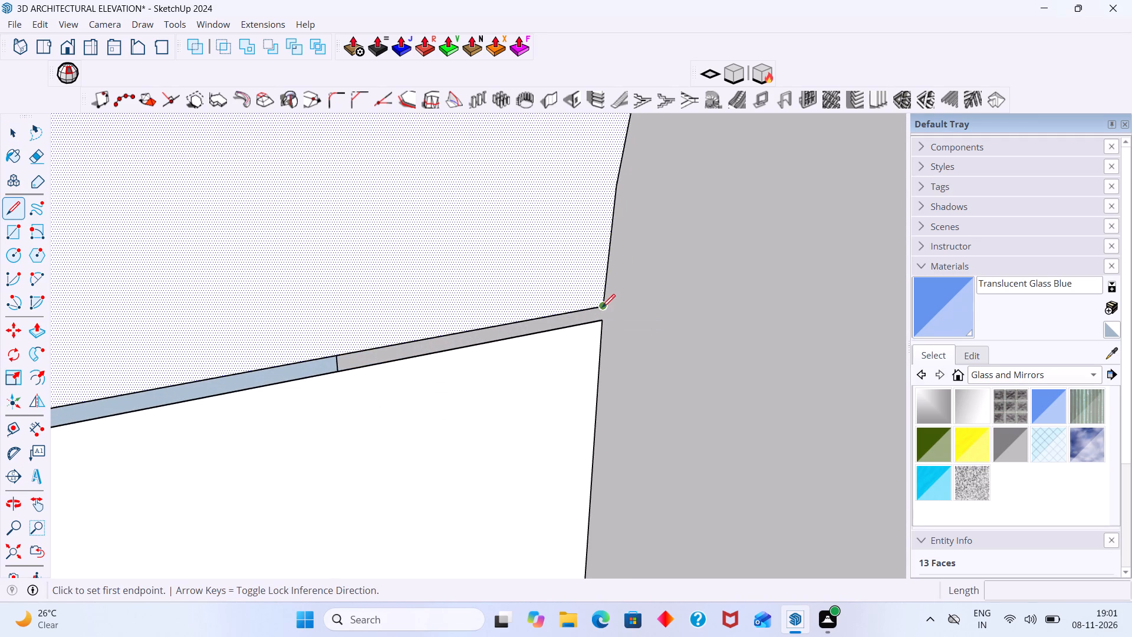
{"action": "left_click", "coordinate": [602, 307]}
{"action": "left_click", "coordinate": [602, 320]}
{"action": "key", "text": "space"}
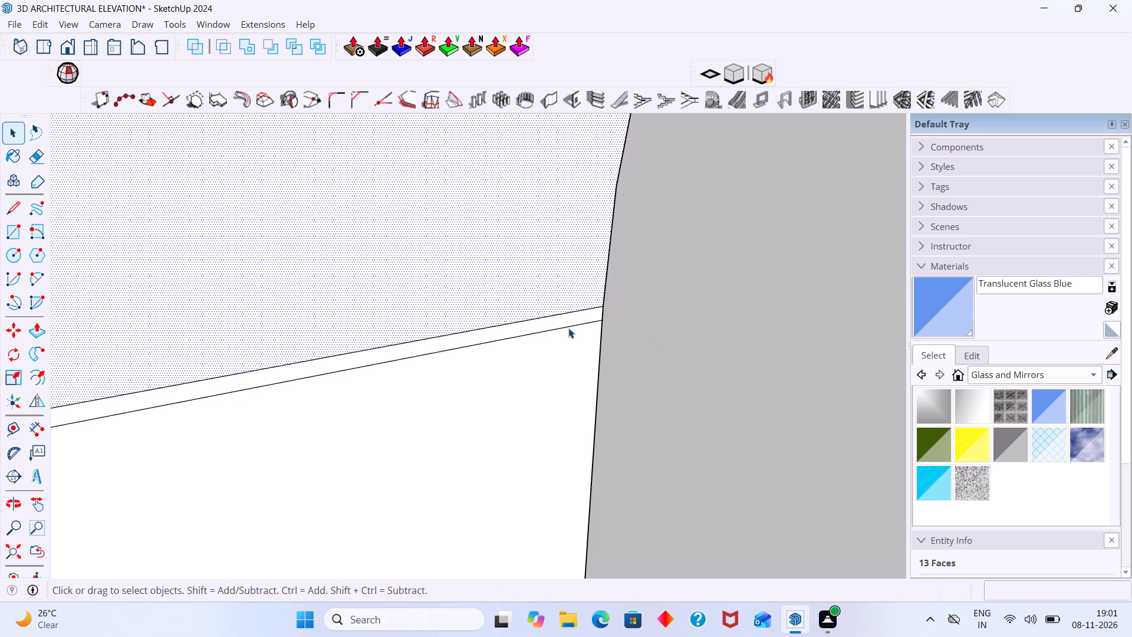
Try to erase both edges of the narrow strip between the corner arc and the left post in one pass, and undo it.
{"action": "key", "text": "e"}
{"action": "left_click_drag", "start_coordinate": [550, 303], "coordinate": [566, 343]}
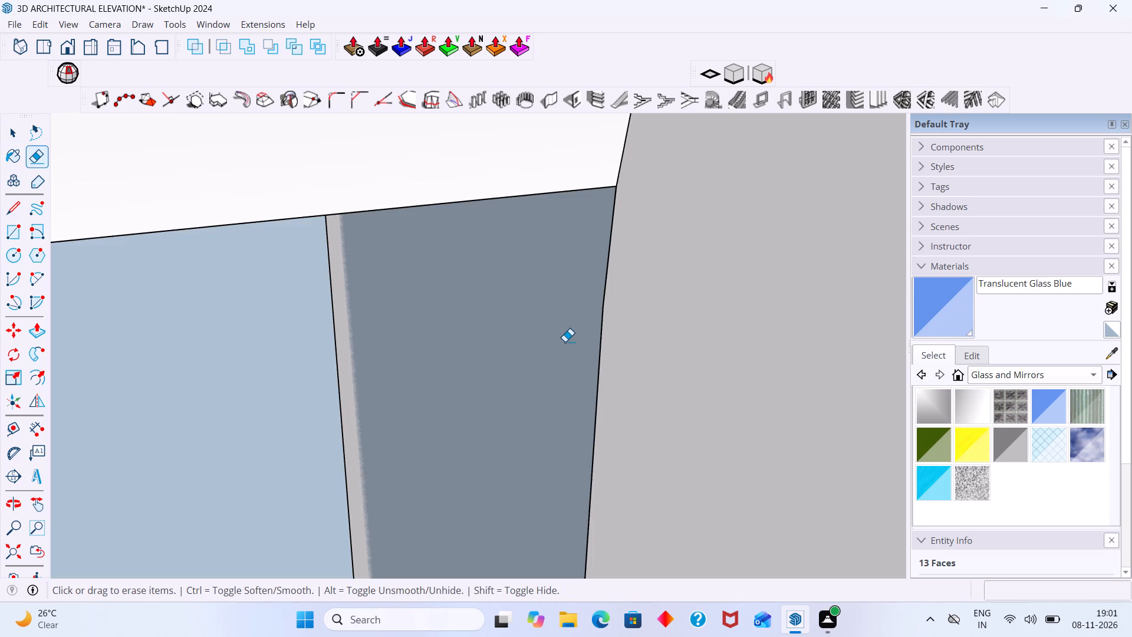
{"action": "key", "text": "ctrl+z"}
Delete the lower edge of the narrow strip, merging the strip with the left post's inner face.
{"action": "key", "text": "space"}
{"action": "double_click", "coordinate": [560, 343]}
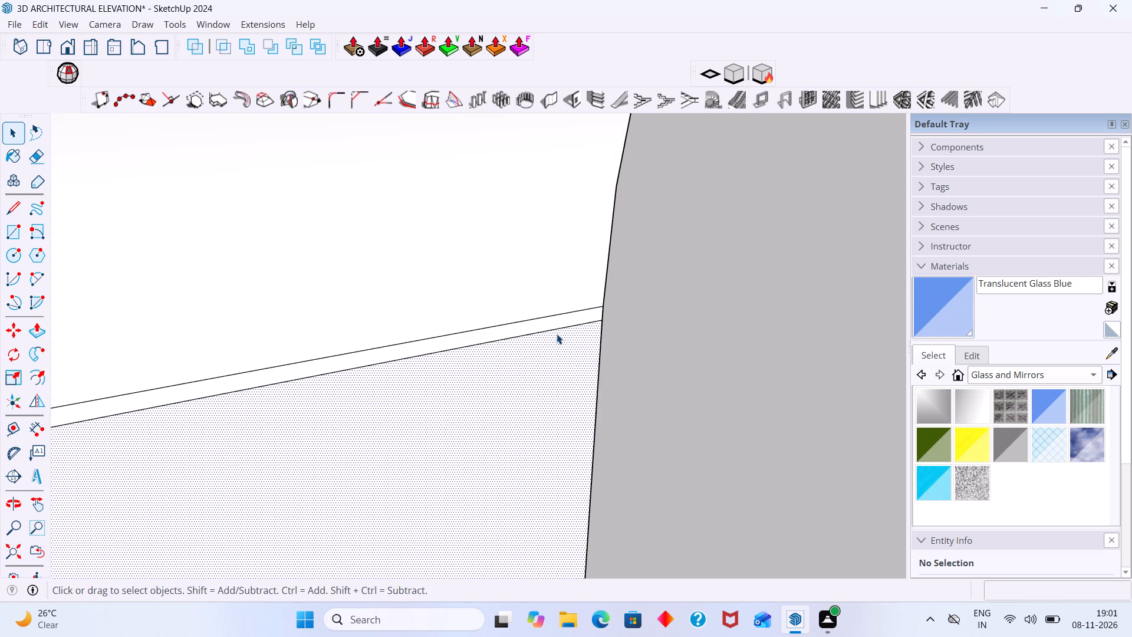
{"action": "left_click", "coordinate": [557, 330]}
{"action": "key", "text": "Delete"}
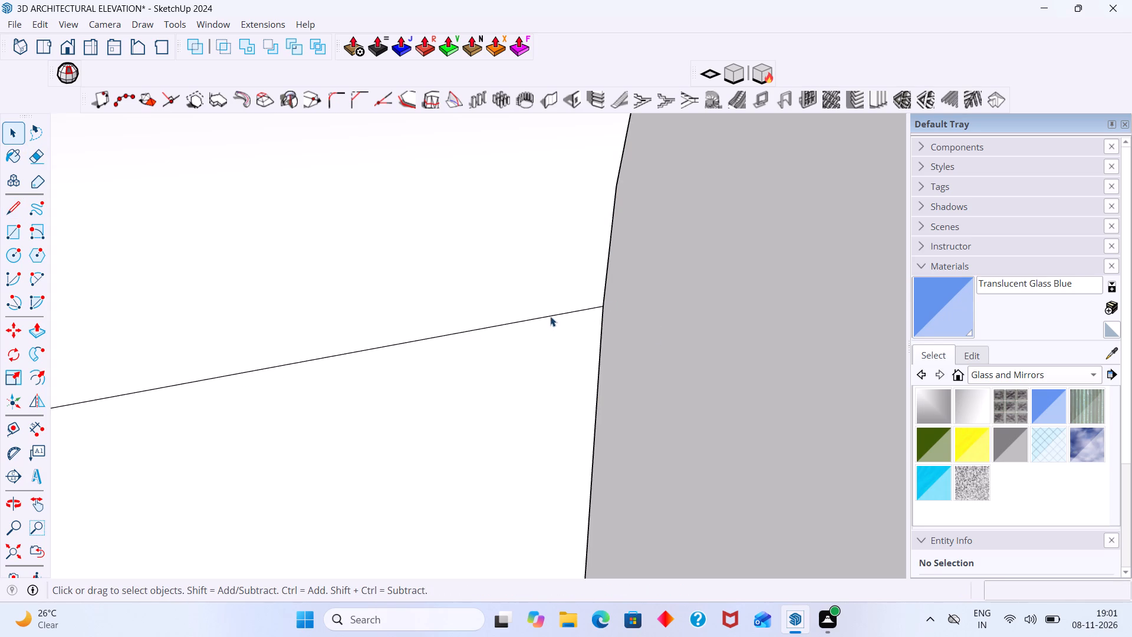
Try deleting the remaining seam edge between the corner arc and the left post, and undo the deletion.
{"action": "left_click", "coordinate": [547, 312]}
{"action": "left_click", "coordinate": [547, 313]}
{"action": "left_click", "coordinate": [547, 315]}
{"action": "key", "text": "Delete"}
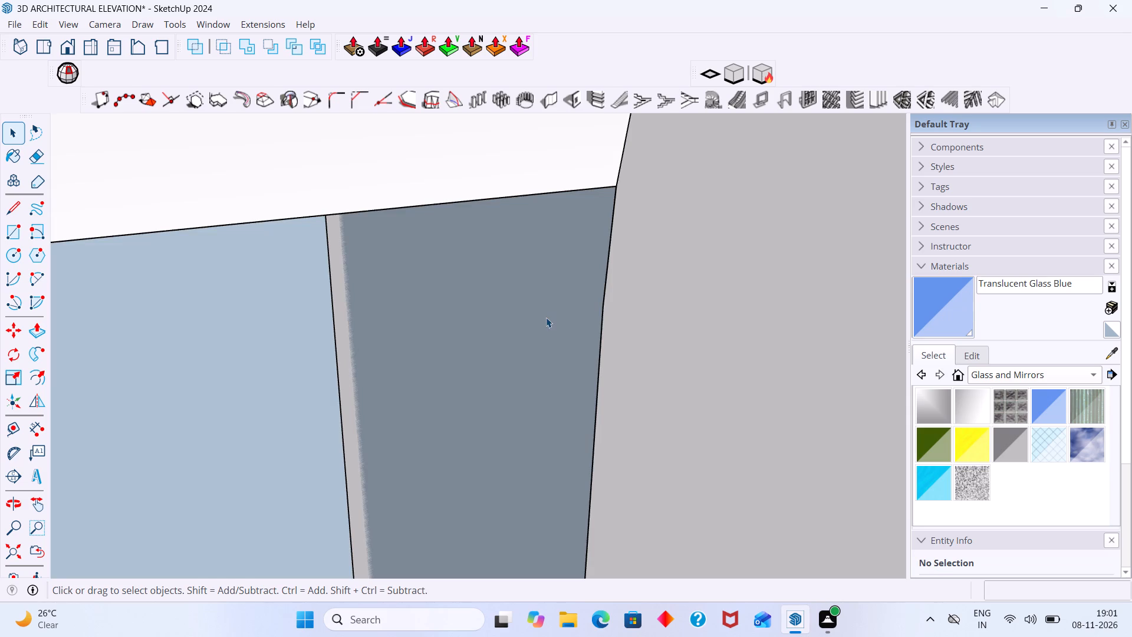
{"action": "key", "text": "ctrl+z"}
Examine the tower's rounded-corner frame from above and from the front for remaining gaps or stray edges.
{"action": "scroll", "coordinate": [544, 337], "scroll_direction": "down", "scroll_amount": 20}
{"action": "scroll", "coordinate": [544, 337], "scroll_direction": "down", "scroll_amount": 8}
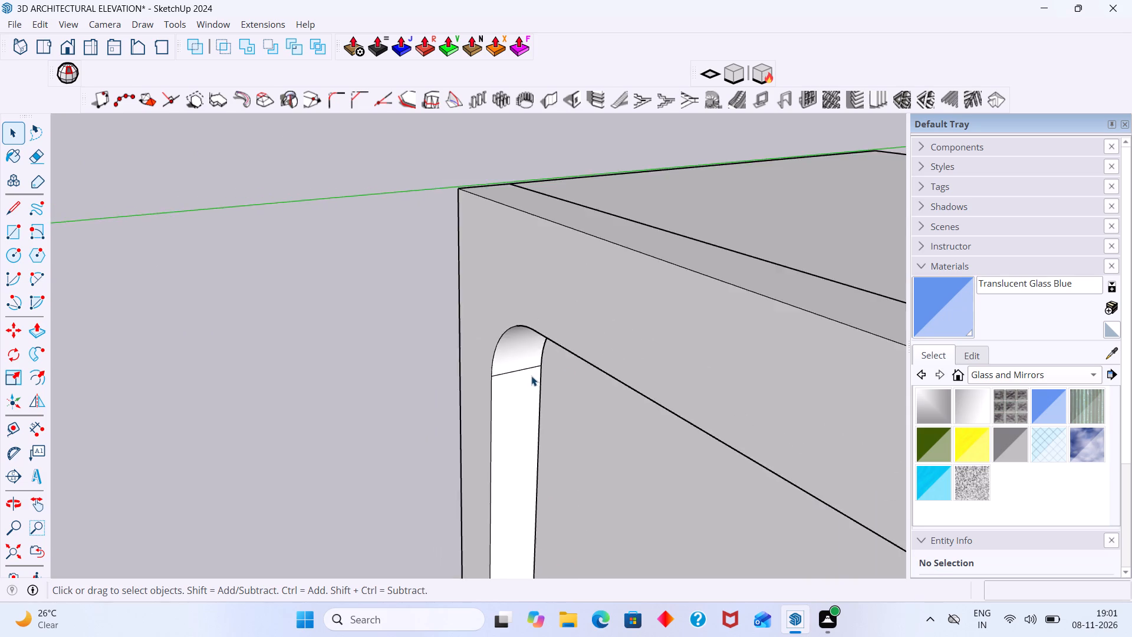
{"action": "middle_click_drag", "start_coordinate": [531, 377], "coordinate": [596, 378]}
{"action": "scroll", "coordinate": [564, 372], "scroll_direction": "down", "scroll_amount": 16}
{"action": "middle_click_drag", "start_coordinate": [594, 444], "coordinate": [709, 434]}
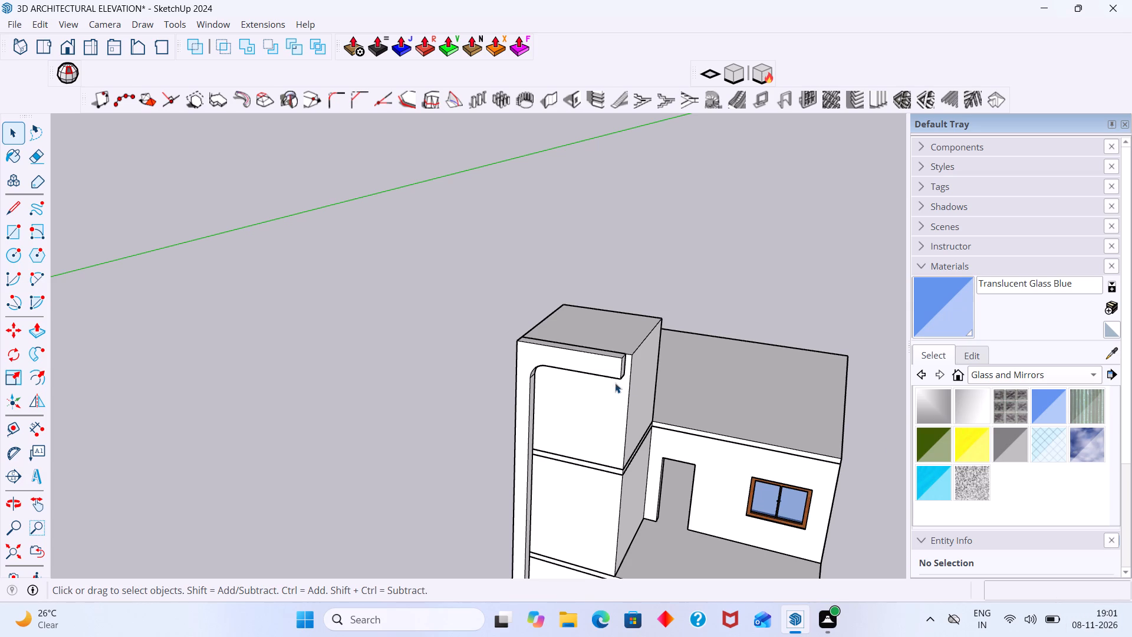
{"action": "scroll", "coordinate": [576, 392], "scroll_direction": "up", "scroll_amount": 11}
{"action": "scroll", "coordinate": [541, 357], "scroll_direction": "down", "scroll_amount": 6}
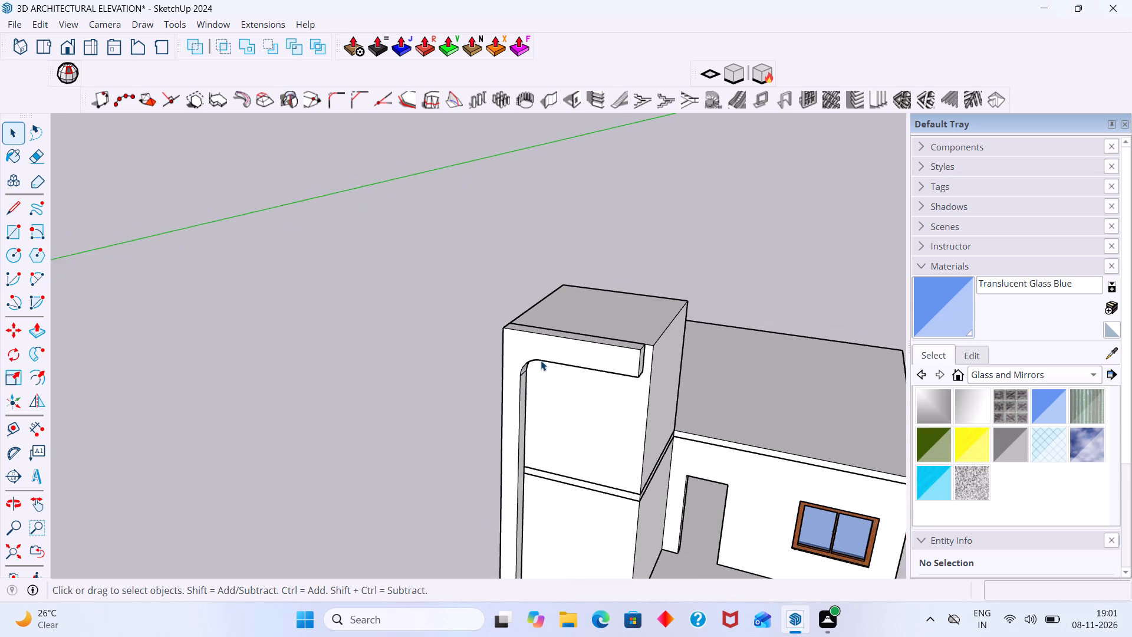
{"action": "scroll", "coordinate": [541, 360], "scroll_direction": "down", "scroll_amount": 2}
{"action": "scroll", "coordinate": [525, 378], "scroll_direction": "up", "scroll_amount": 2}
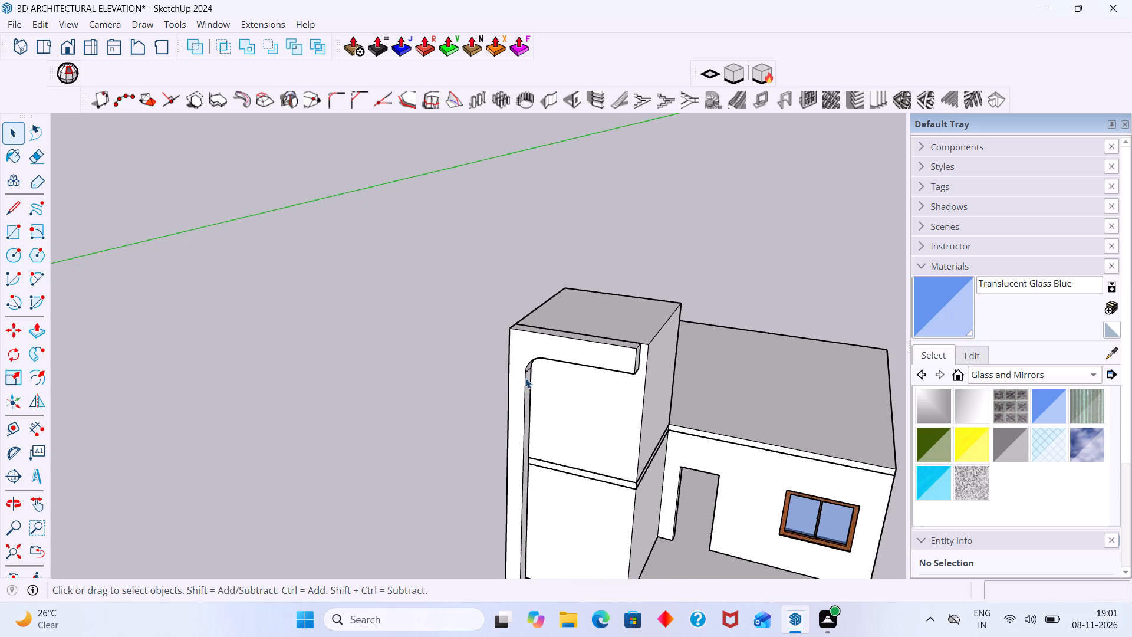
{"action": "scroll", "coordinate": [525, 378], "scroll_direction": "up", "scroll_amount": 13}
{"action": "scroll", "coordinate": [549, 363], "scroll_direction": "down", "scroll_amount": 7}
{"action": "middle_click_drag", "start_coordinate": [641, 376], "coordinate": [701, 366]}
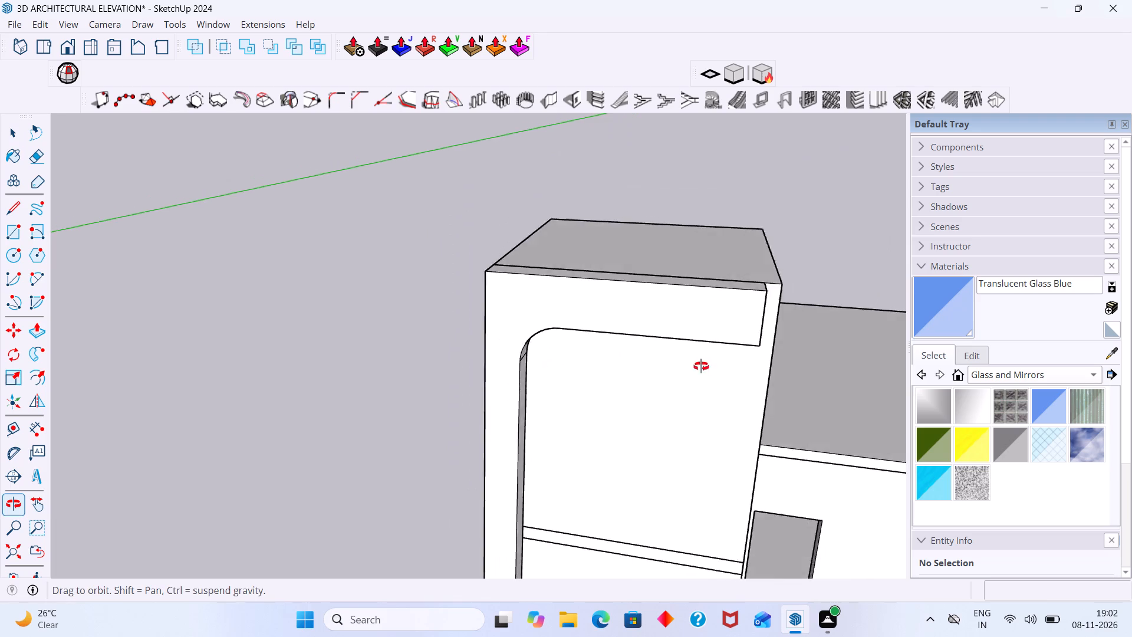
{"action": "middle_click_drag", "start_coordinate": [701, 366], "coordinate": [720, 363]}
{"action": "middle_click_drag", "start_coordinate": [697, 359], "coordinate": [708, 258]}
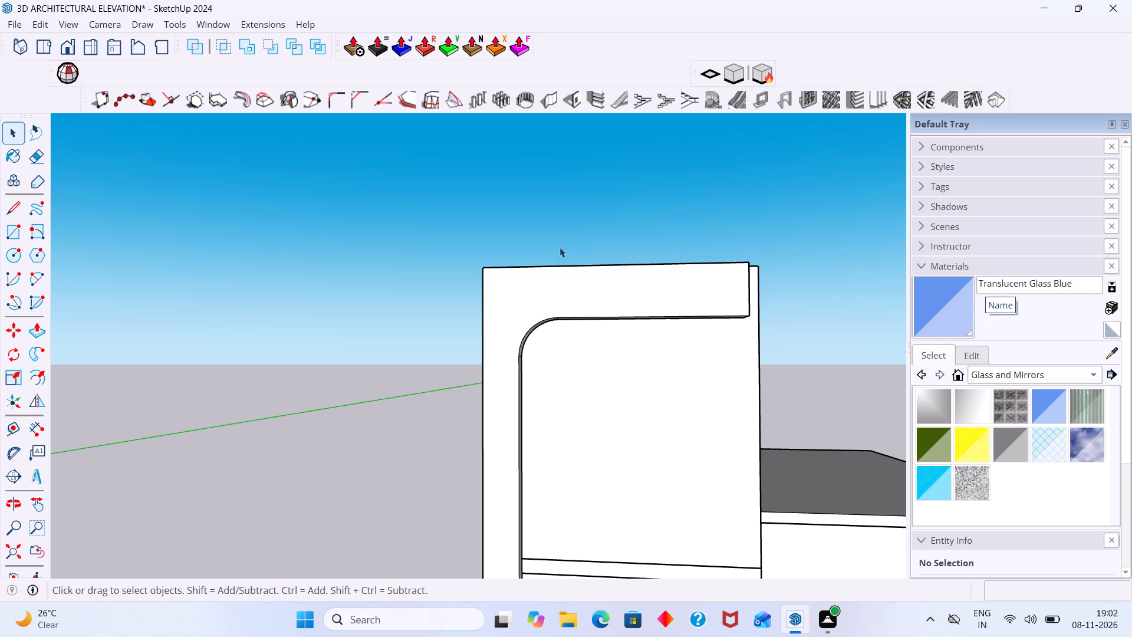
Compare the whole house front with the reference photo, checking the tower and its rounded-corner frame.
{"action": "scroll", "coordinate": [549, 262], "scroll_direction": "down", "scroll_amount": 7}
{"action": "scroll", "coordinate": [499, 315], "scroll_direction": "down", "scroll_amount": 1}
{"action": "middle_click_drag", "start_coordinate": [501, 323], "coordinate": [471, 338], "text": "shift"}
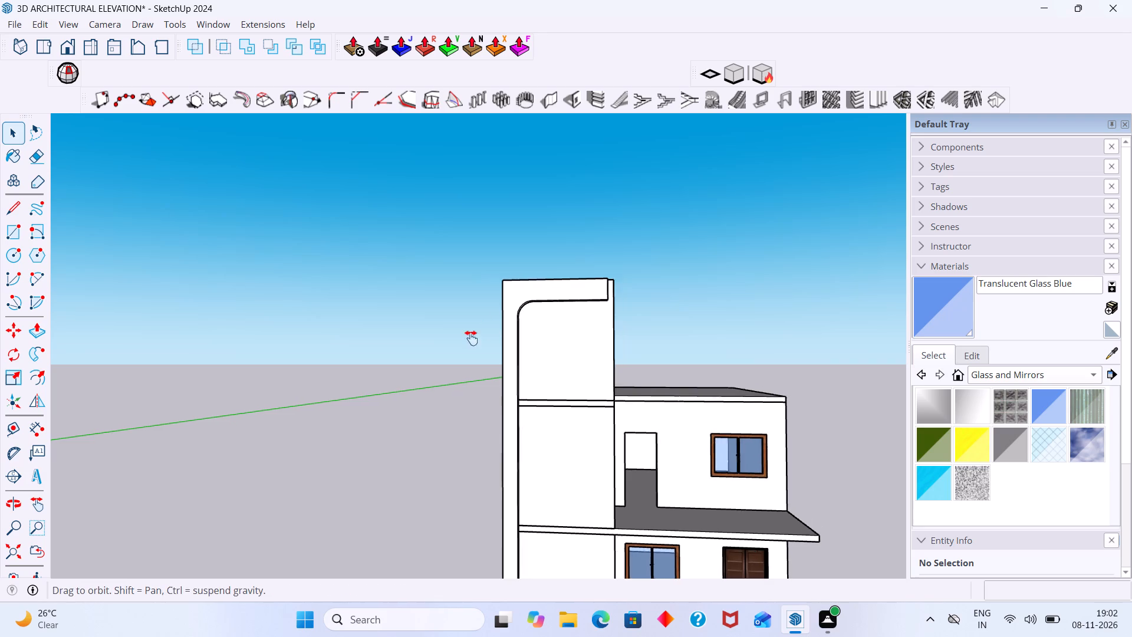
{"action": "middle_click_drag", "start_coordinate": [471, 338], "coordinate": [397, 378], "text": "shift"}
{"action": "scroll", "coordinate": [504, 360], "scroll_direction": "up", "scroll_amount": 5}
{"action": "scroll", "coordinate": [512, 357], "scroll_direction": "down", "scroll_amount": 14}
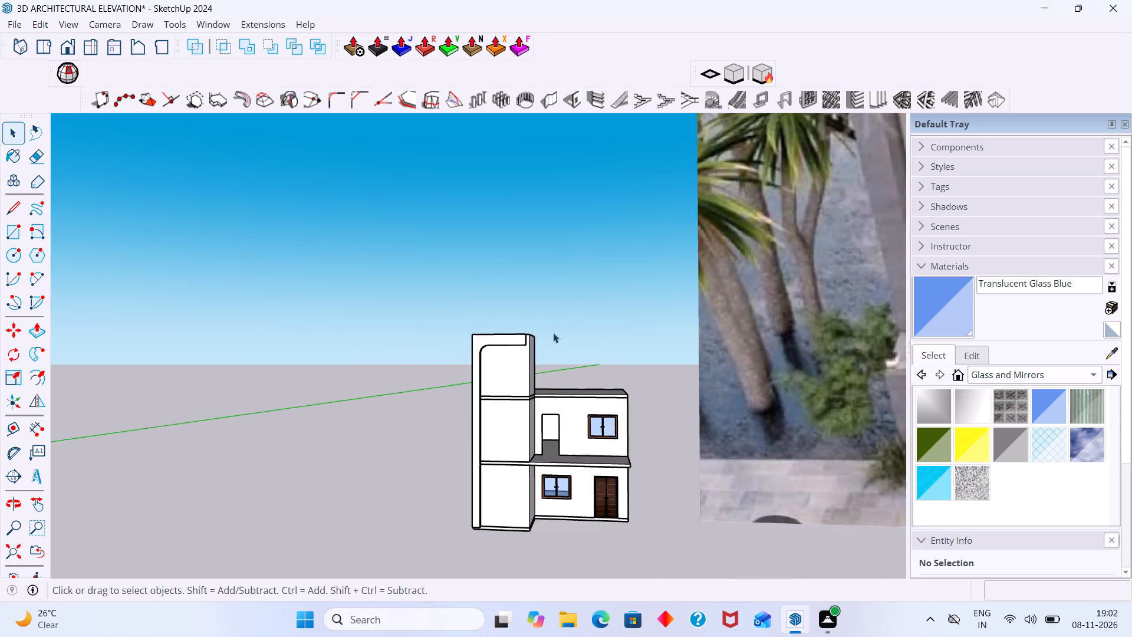
{"action": "scroll", "coordinate": [553, 333], "scroll_direction": "down", "scroll_amount": 8}
{"action": "scroll", "coordinate": [566, 323], "scroll_direction": "up", "scroll_amount": 7}
{"action": "scroll", "coordinate": [560, 318], "scroll_direction": "down", "scroll_amount": 4}
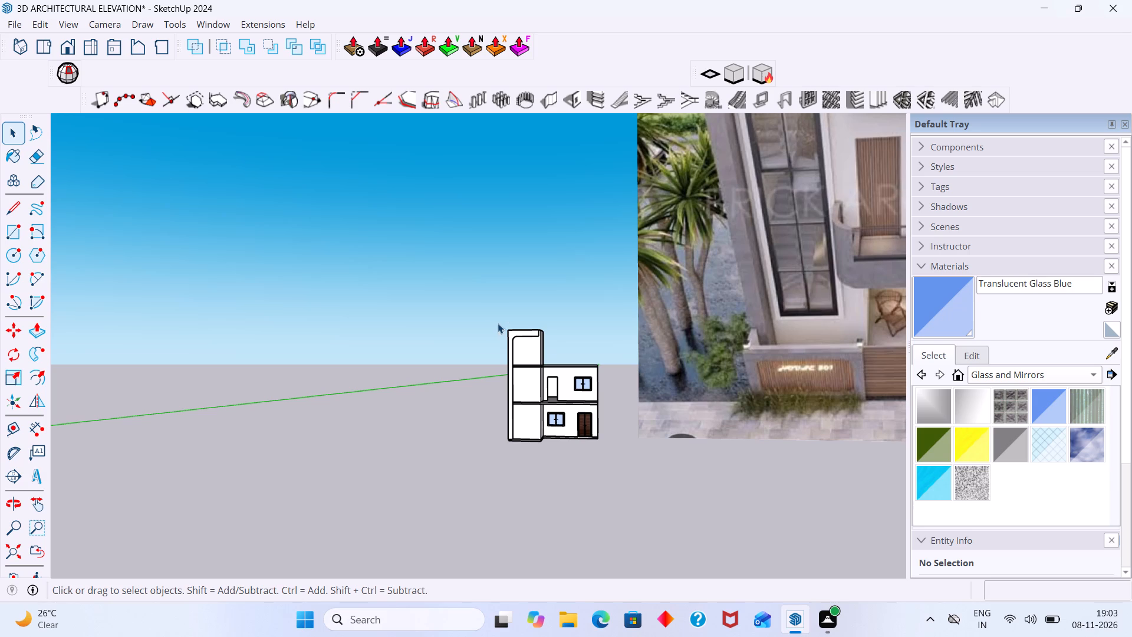
{"action": "scroll", "coordinate": [519, 340], "scroll_direction": "up", "scroll_amount": 6}
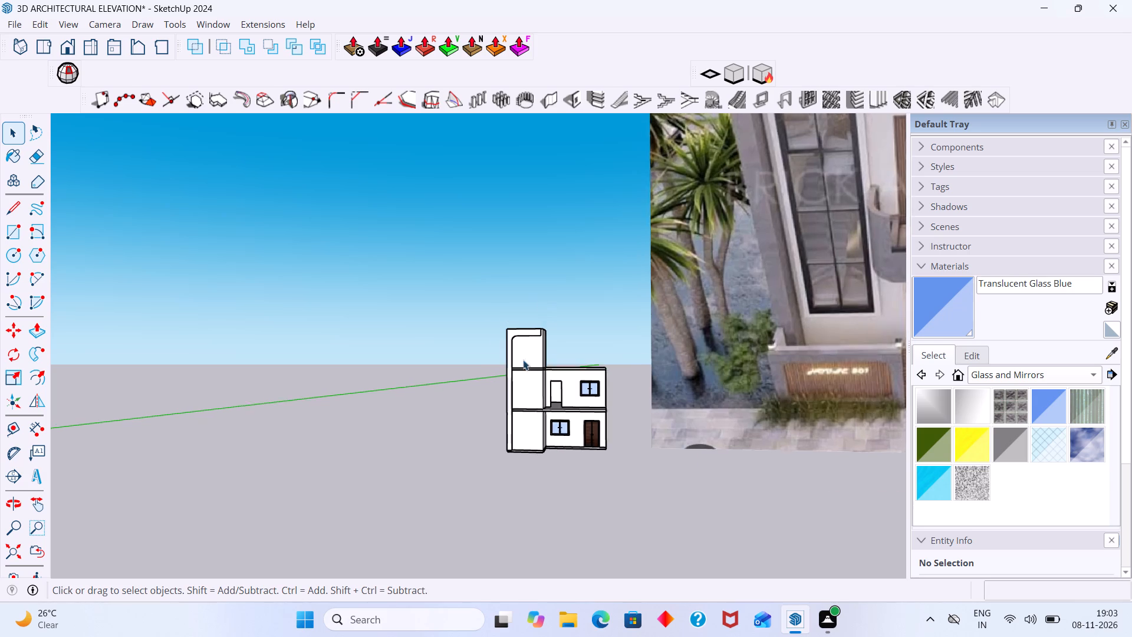
{"action": "scroll", "coordinate": [523, 360], "scroll_direction": "up", "scroll_amount": 1}
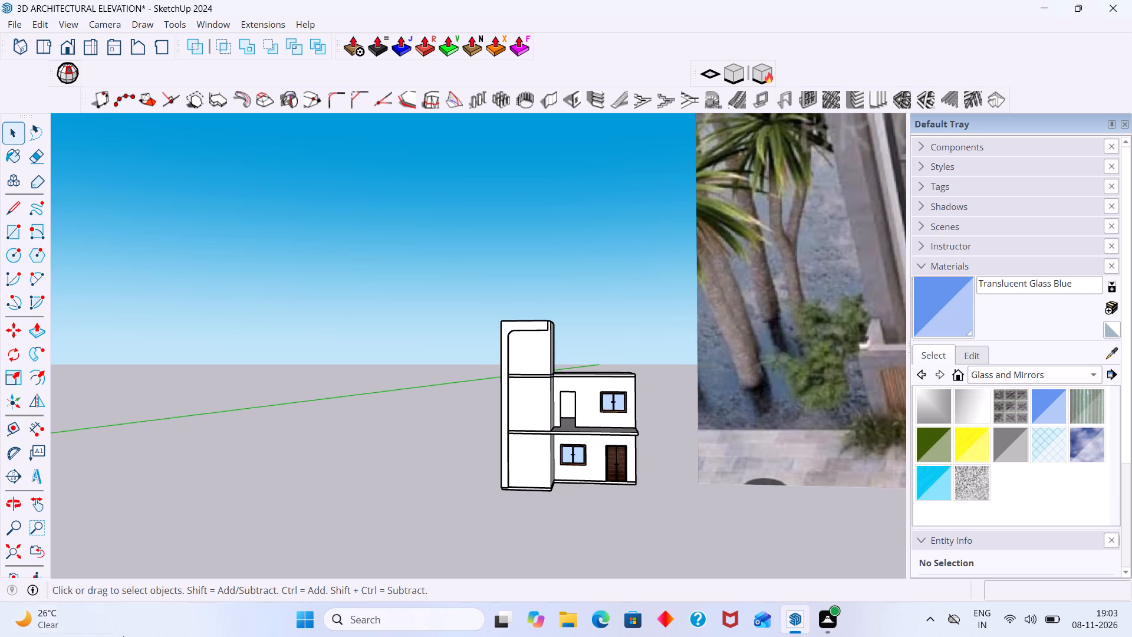
{"action": "scroll", "coordinate": [519, 340], "scroll_direction": "up", "scroll_amount": 11}
{"action": "middle_click_drag", "start_coordinate": [522, 325], "coordinate": [333, 360]}
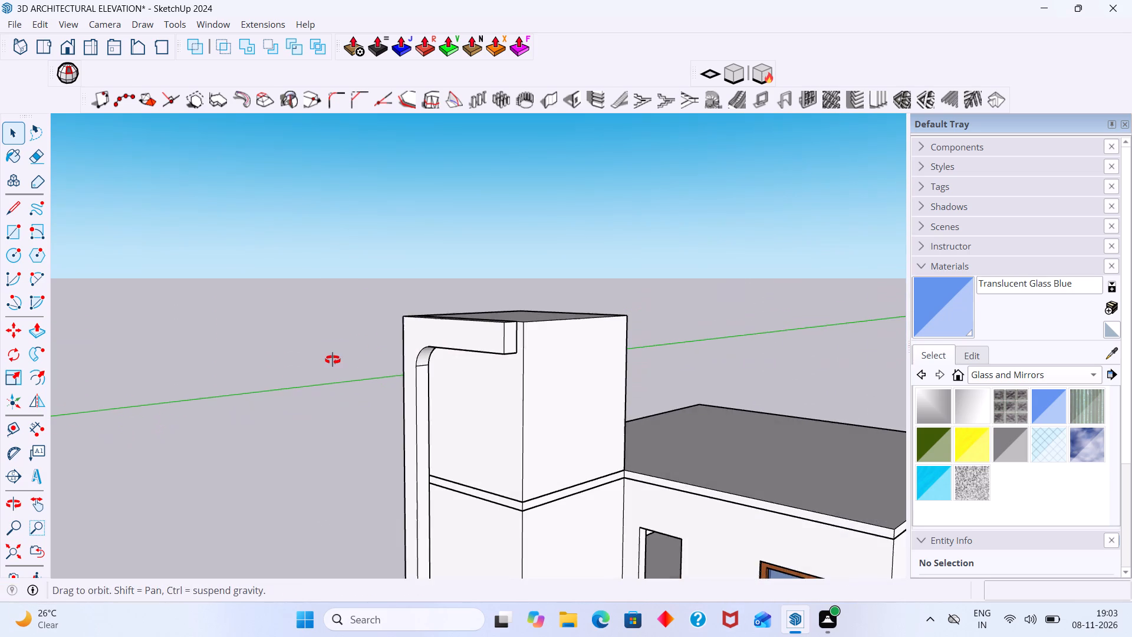
Examine the upper end of the tower's rounded-corner frame and its side face for remaining flaws.
{"action": "middle_click_drag", "start_coordinate": [333, 360], "coordinate": [335, 360]}
{"action": "scroll", "coordinate": [463, 336], "scroll_direction": "up", "scroll_amount": 4}
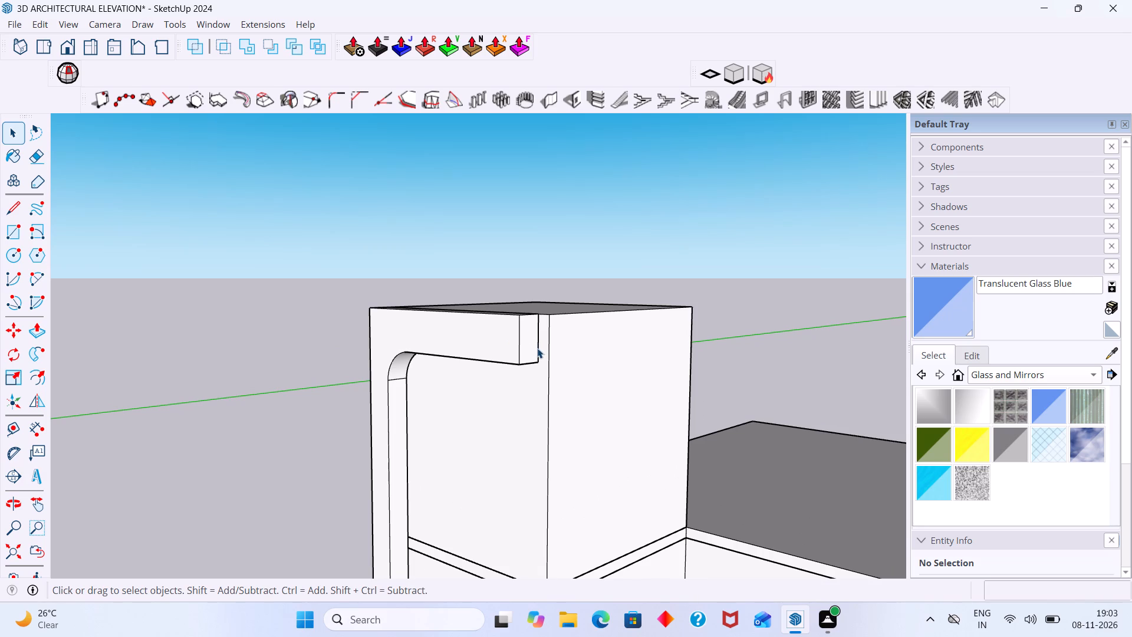
{"action": "scroll", "coordinate": [532, 376], "scroll_direction": "up", "scroll_amount": 4}
{"action": "middle_click_drag", "start_coordinate": [534, 379], "coordinate": [571, 402]}
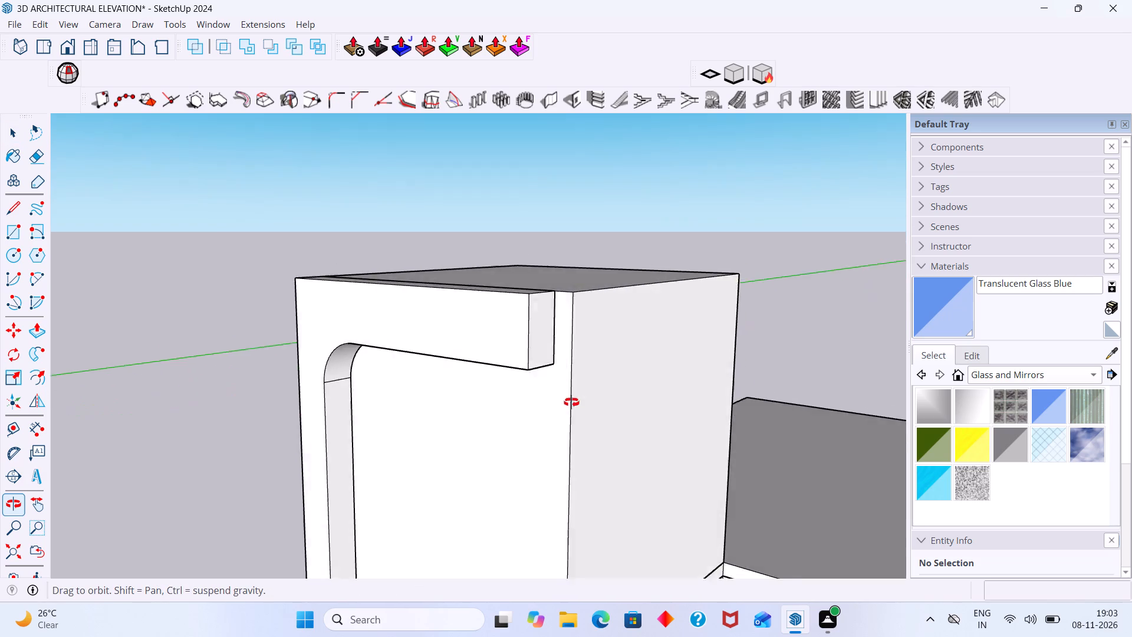
{"action": "middle_click_drag", "start_coordinate": [571, 402], "coordinate": [562, 408]}
{"action": "scroll", "coordinate": [541, 396], "scroll_direction": "down", "scroll_amount": 13}
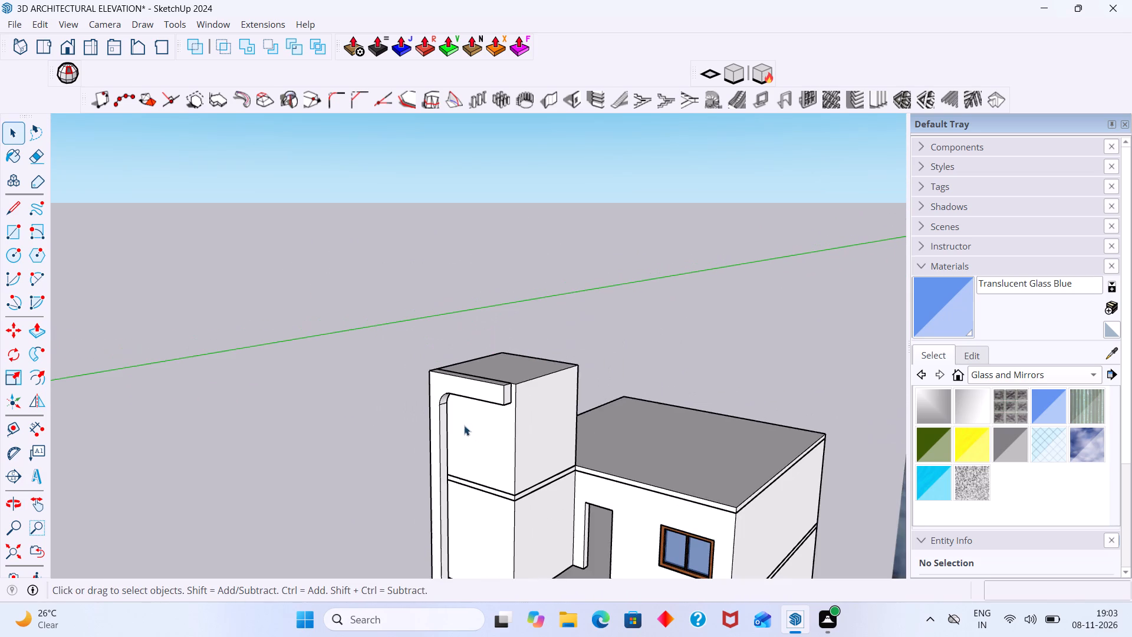
{"action": "scroll", "coordinate": [473, 464], "scroll_direction": "down", "scroll_amount": 10}
Compare the house front with the reference photo, checking the balcony door and upper-floor openings.
{"action": "middle_click_drag", "start_coordinate": [585, 475], "coordinate": [478, 412], "text": "shift"}
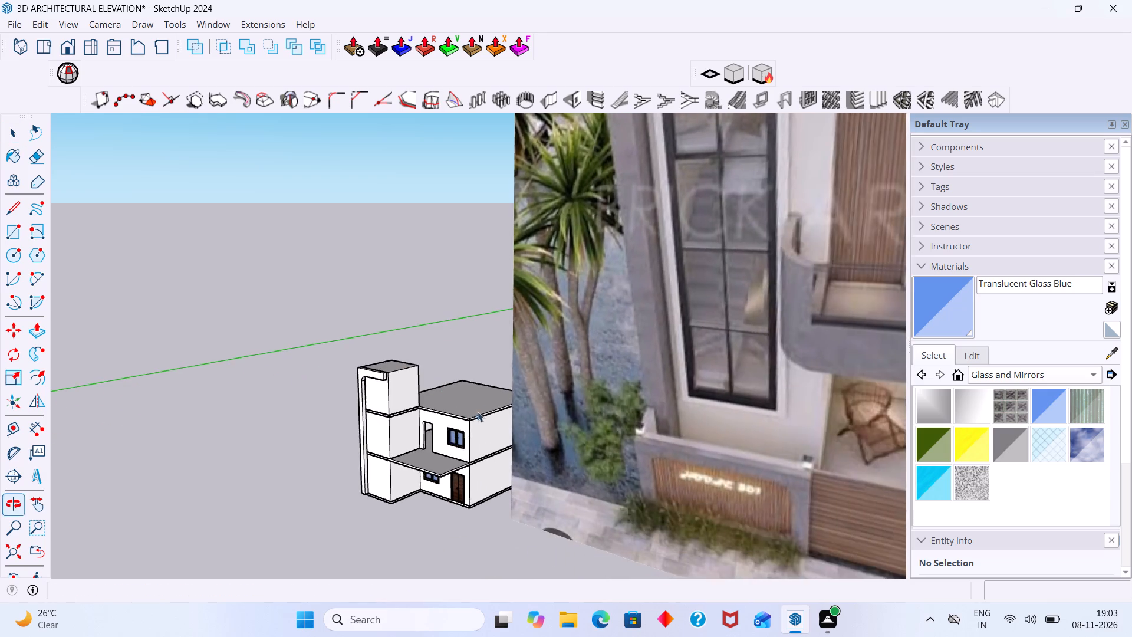
{"action": "scroll", "coordinate": [486, 408], "scroll_direction": "down", "scroll_amount": 11}
{"action": "middle_click_drag", "start_coordinate": [541, 375], "coordinate": [640, 343]}
{"action": "middle_click_drag", "start_coordinate": [626, 330], "coordinate": [528, 400], "text": "shift"}
{"action": "middle_click_drag", "start_coordinate": [528, 388], "coordinate": [574, 381]}
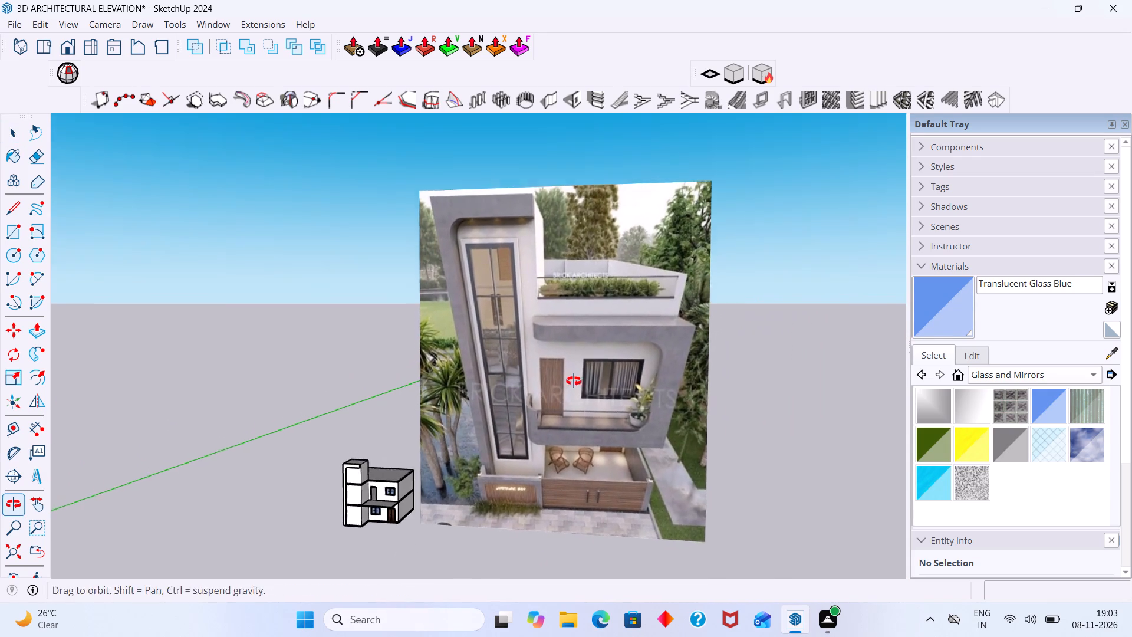
{"action": "middle_click_drag", "start_coordinate": [574, 381], "coordinate": [573, 383]}
{"action": "scroll", "coordinate": [545, 399], "scroll_direction": "up", "scroll_amount": 11}
{"action": "middle_click_drag", "start_coordinate": [545, 399], "coordinate": [545, 394]}
{"action": "scroll", "coordinate": [530, 387], "scroll_direction": "up", "scroll_amount": 3}
{"action": "scroll", "coordinate": [528, 388], "scroll_direction": "down", "scroll_amount": 10}
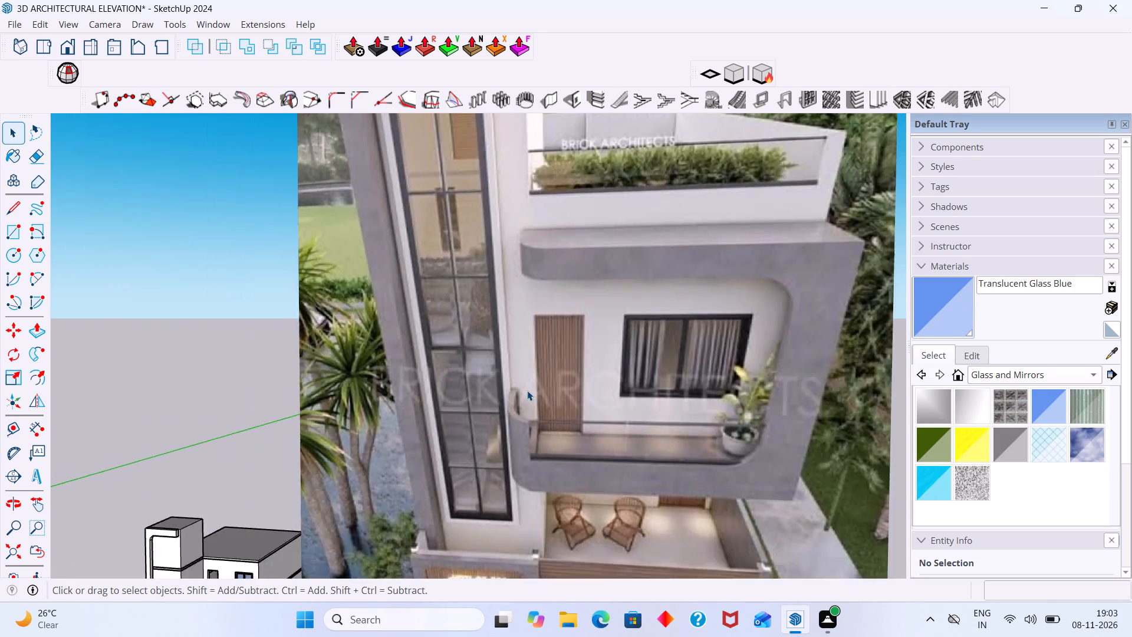
{"action": "scroll", "coordinate": [527, 390], "scroll_direction": "down", "scroll_amount": 4}
{"action": "scroll", "coordinate": [417, 429], "scroll_direction": "down", "scroll_amount": 4}
{"action": "middle_click_drag", "start_coordinate": [368, 491], "coordinate": [469, 476]}
{"action": "scroll", "coordinate": [414, 490], "scroll_direction": "up", "scroll_amount": 13}
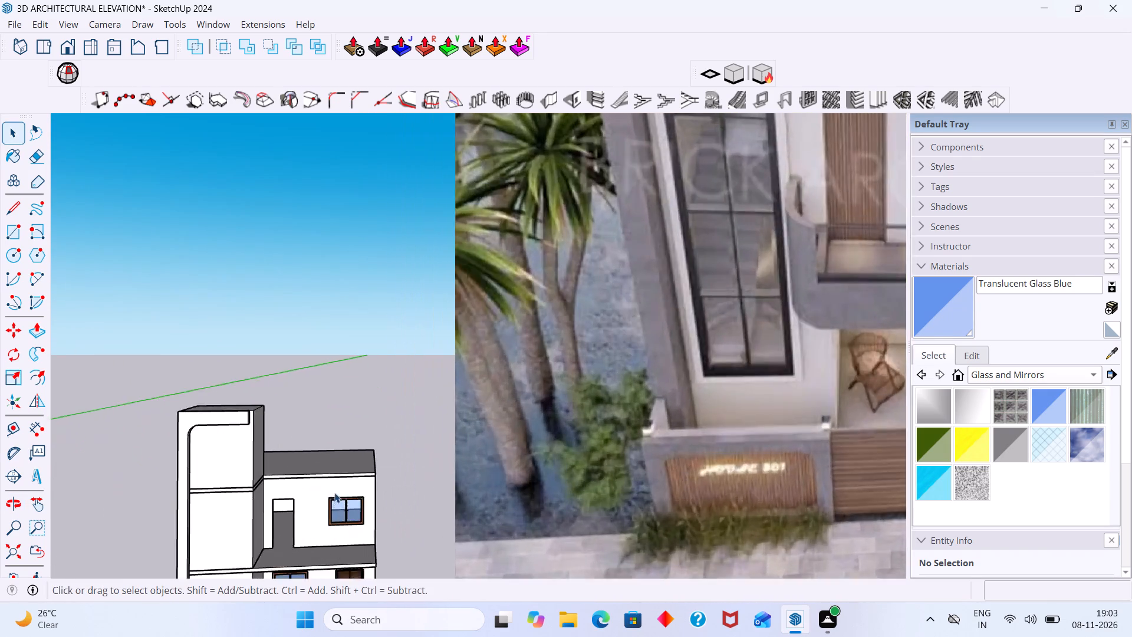
{"action": "scroll", "coordinate": [334, 492], "scroll_direction": "up", "scroll_amount": 4}
Open the 3D Warehouse.
{"action": "left_click", "coordinate": [200, 23]}
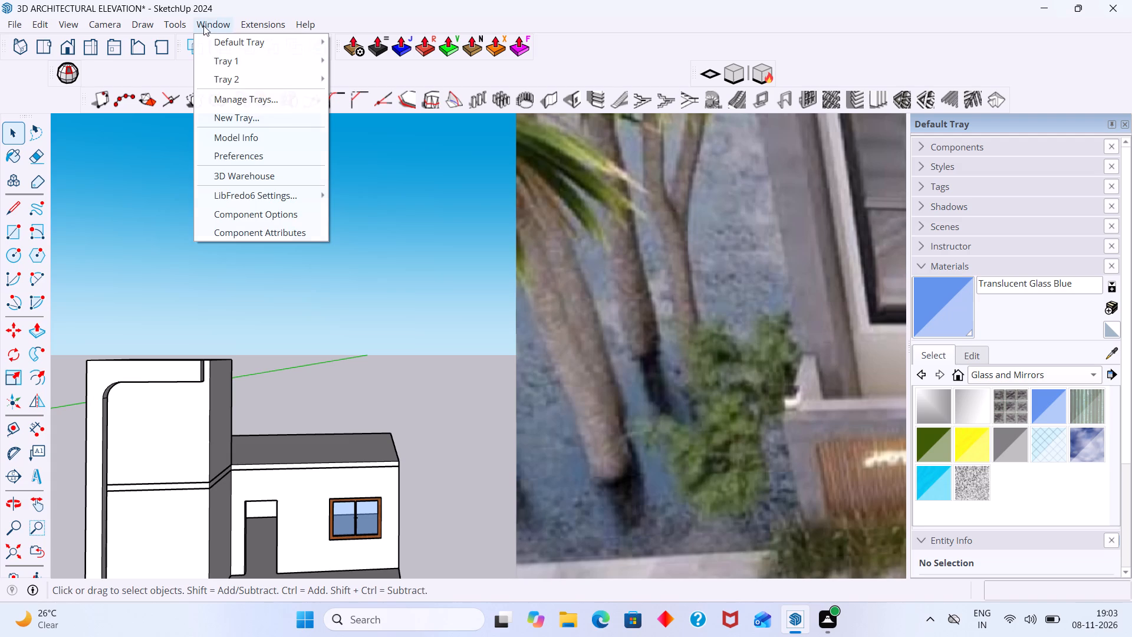
{"action": "left_click", "coordinate": [250, 178]}
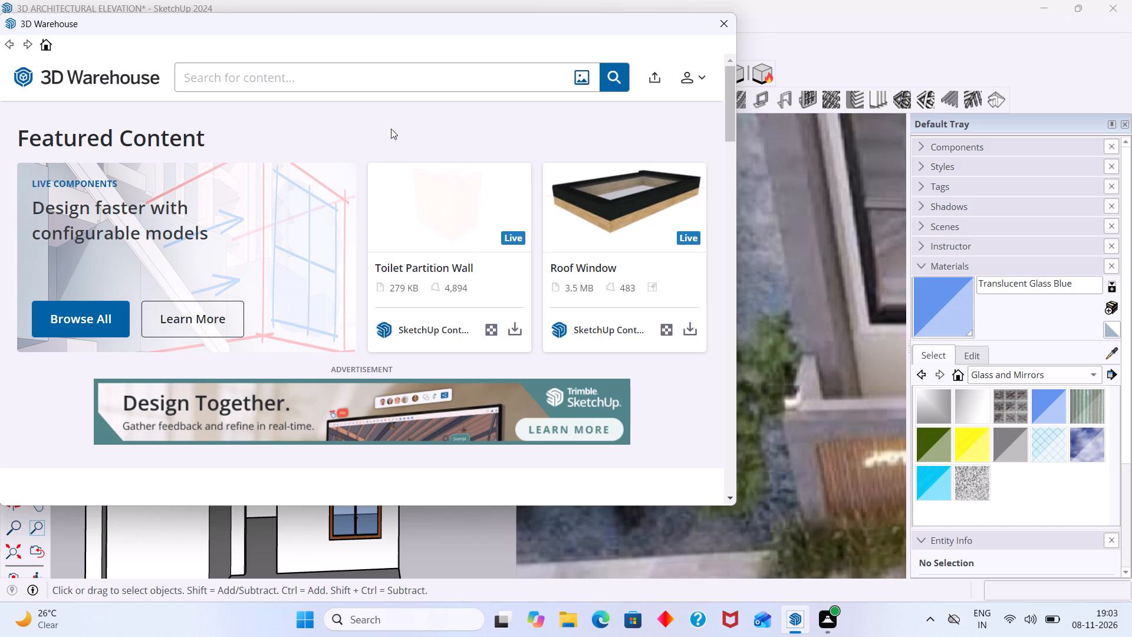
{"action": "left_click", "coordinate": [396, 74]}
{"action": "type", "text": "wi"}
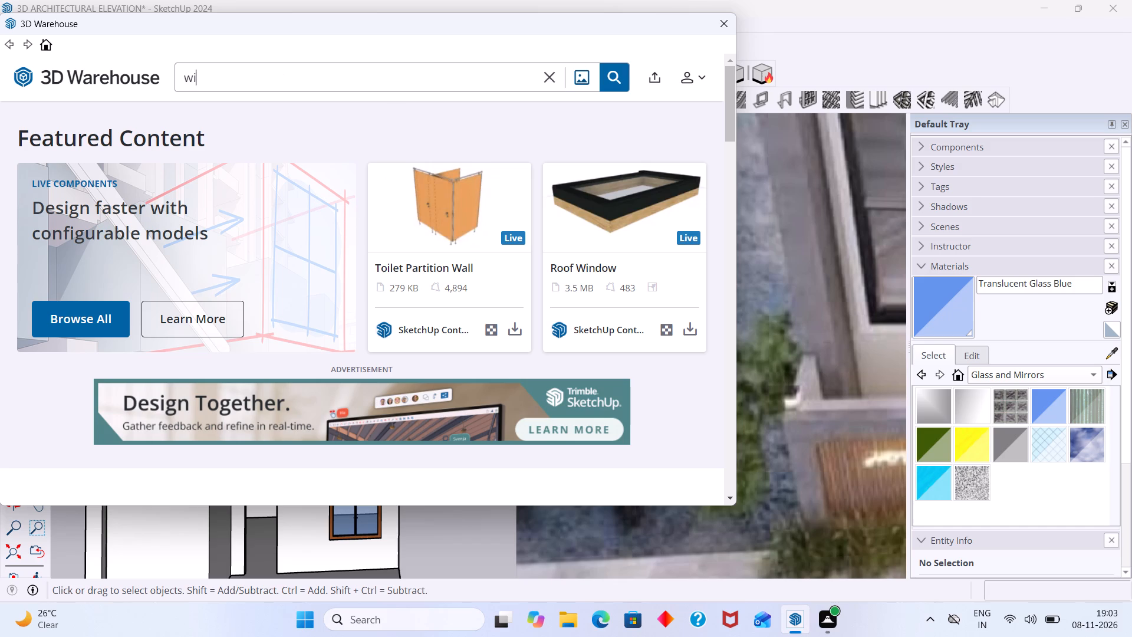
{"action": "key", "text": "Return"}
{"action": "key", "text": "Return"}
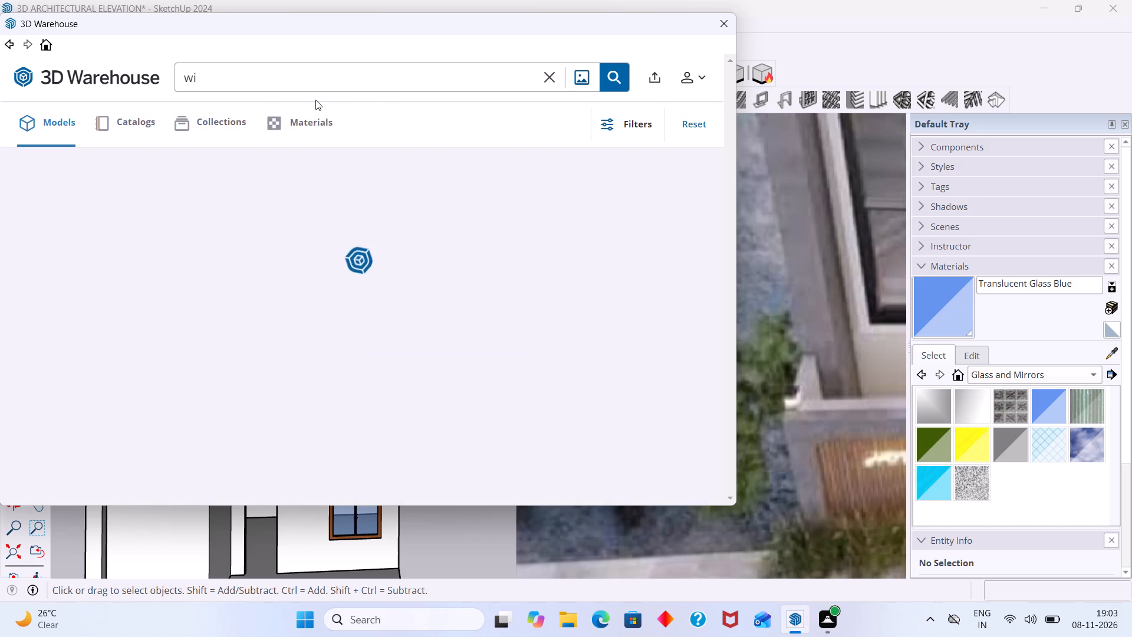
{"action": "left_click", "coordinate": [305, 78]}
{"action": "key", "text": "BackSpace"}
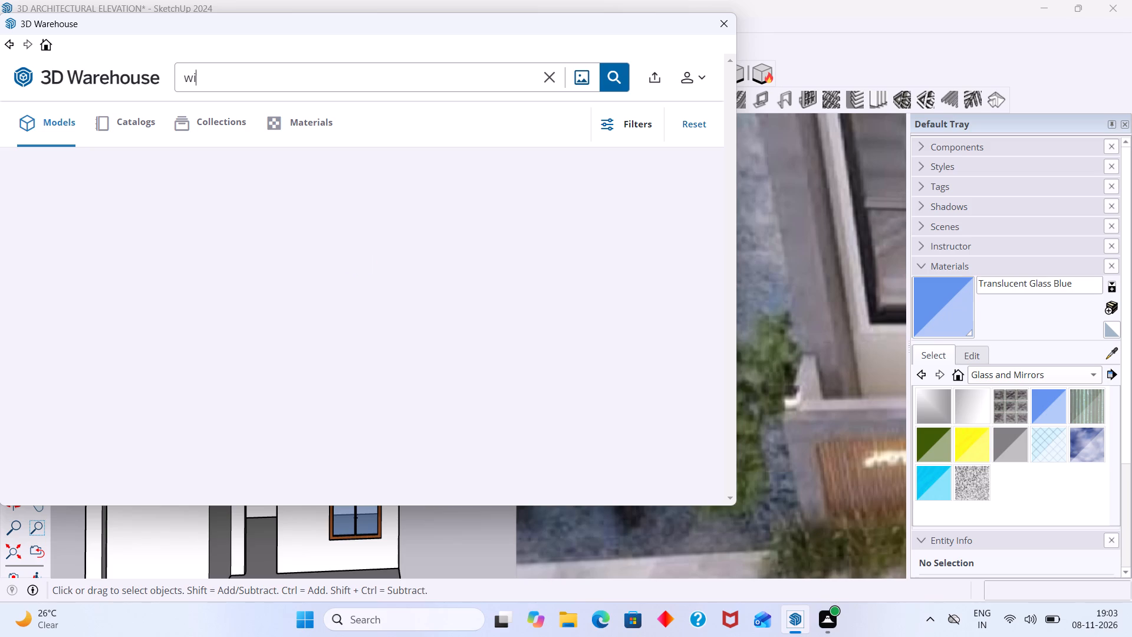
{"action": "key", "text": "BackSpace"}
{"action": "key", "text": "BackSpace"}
Search the 3D Warehouse for "door".
{"action": "key", "text": "d"}
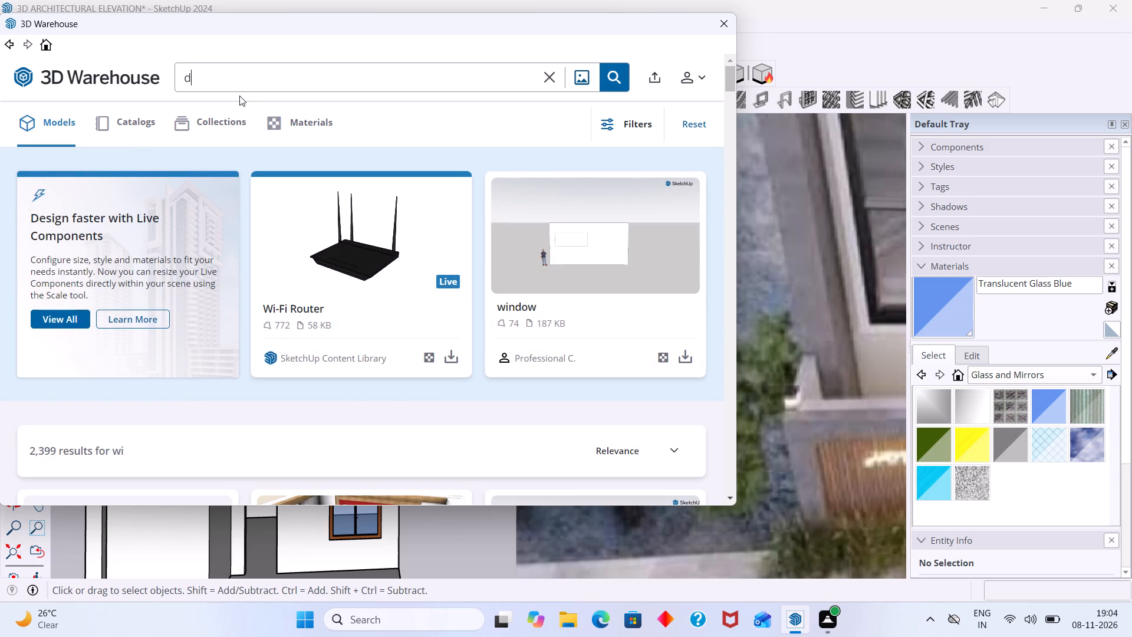
{"action": "key", "text": "o"}
{"action": "type", "text": "or"}
{"action": "key", "text": "Return"}
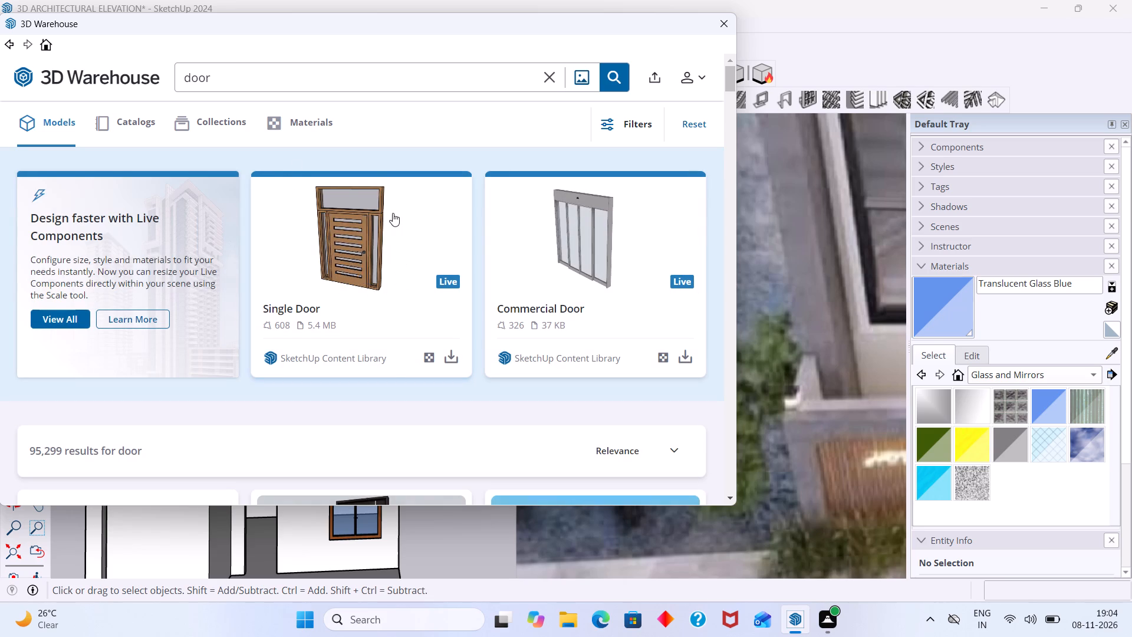
Download the wooden model titled "DOOR" (1.2 MB) and load it directly into the house model.
{"action": "scroll", "coordinate": [344, 146], "scroll_direction": "down", "scroll_amount": 5}
{"action": "scroll", "coordinate": [358, 251], "scroll_direction": "down", "scroll_amount": 2}
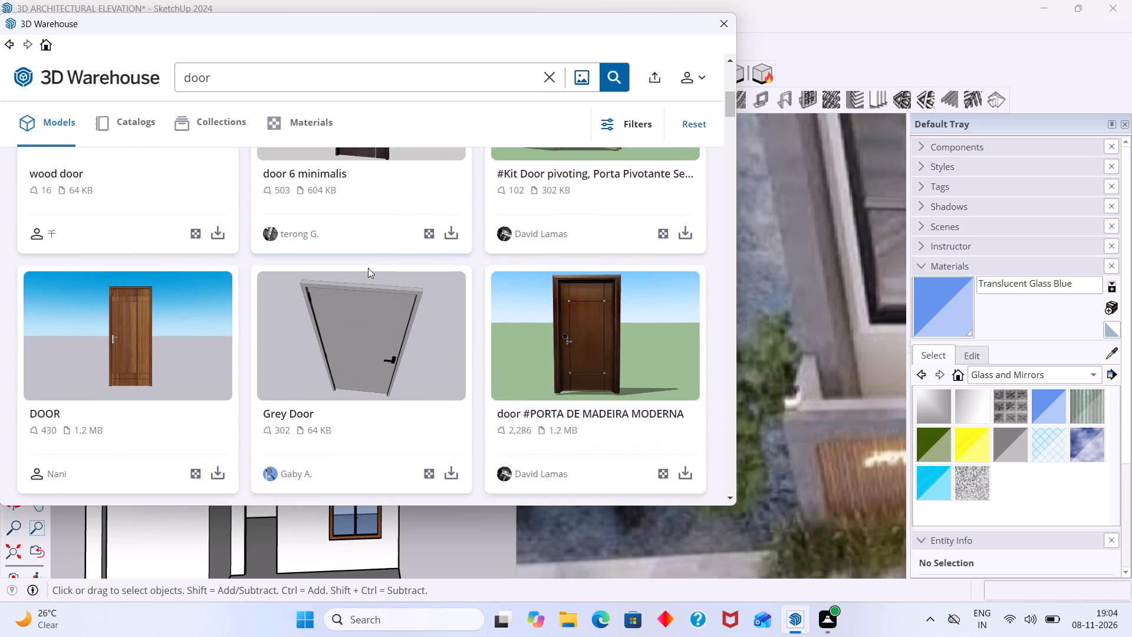
{"action": "scroll", "coordinate": [231, 289], "scroll_direction": "down", "scroll_amount": 1}
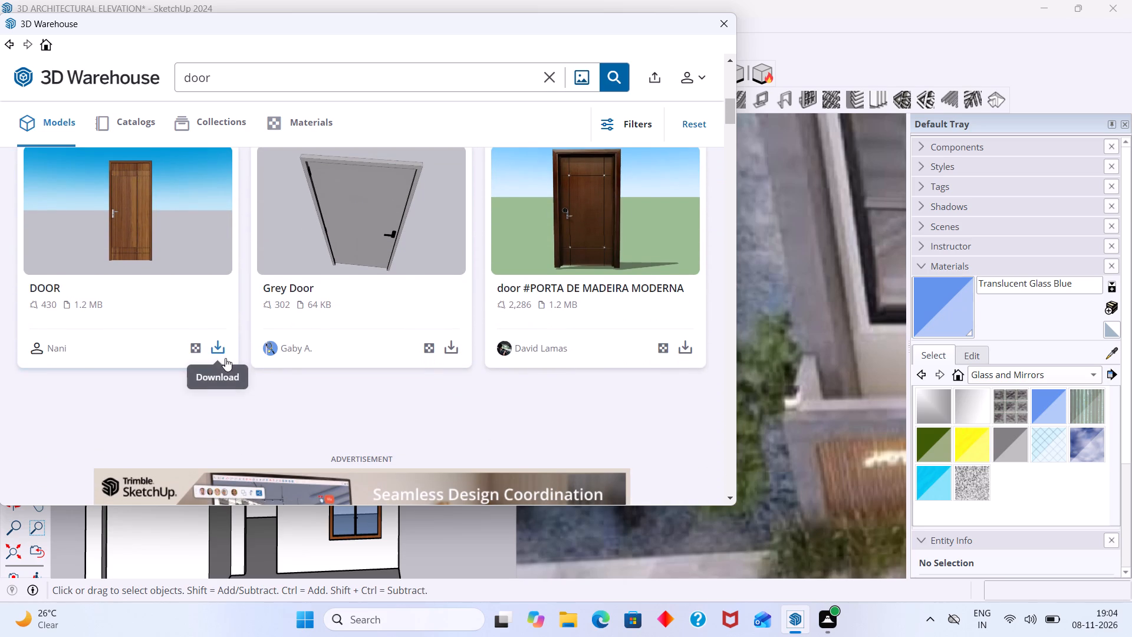
{"action": "left_click", "coordinate": [217, 344]}
{"action": "scroll", "coordinate": [285, 316], "scroll_direction": "down", "scroll_amount": 2}
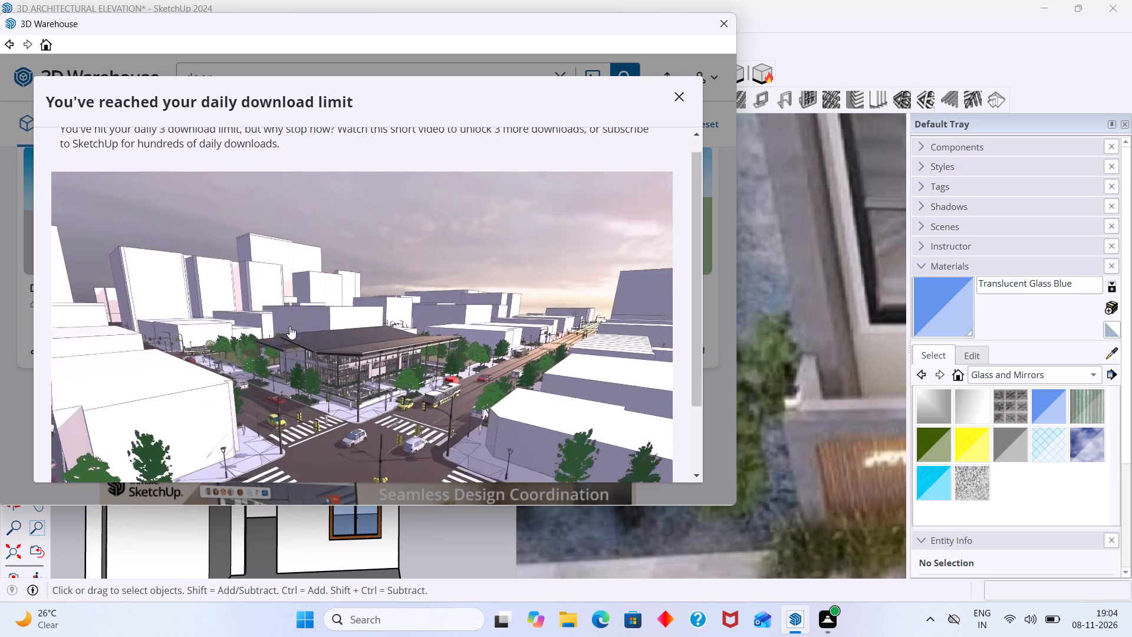
{"action": "scroll", "coordinate": [289, 326], "scroll_direction": "down", "scroll_amount": 6}
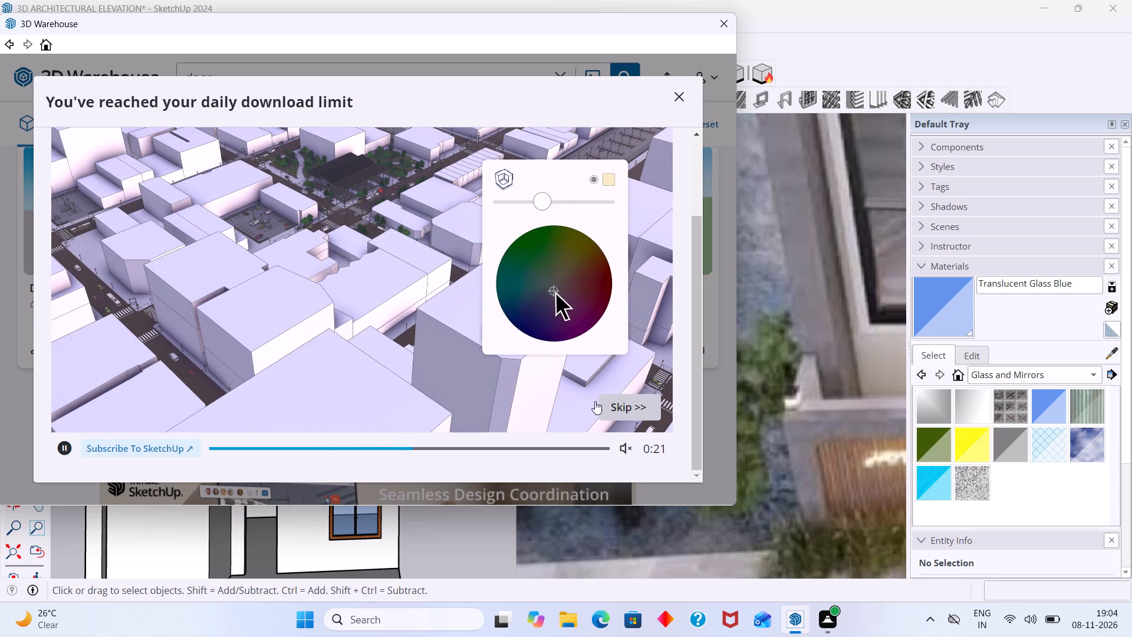
{"action": "left_click", "coordinate": [615, 403]}
{"action": "left_click", "coordinate": [368, 346]}
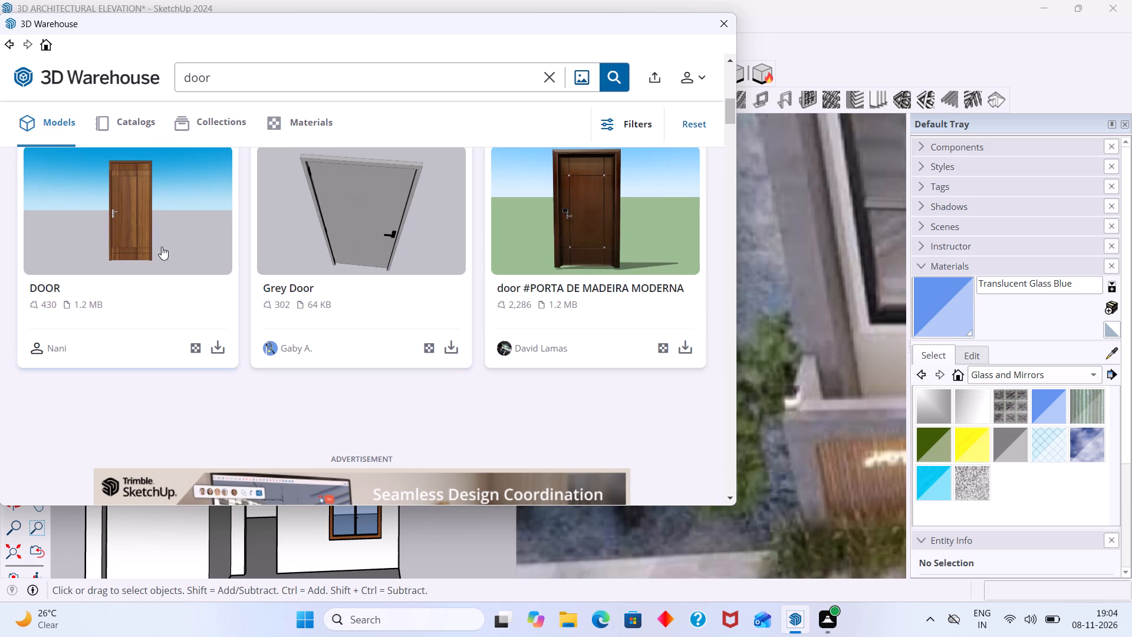
{"action": "left_click", "coordinate": [219, 344]}
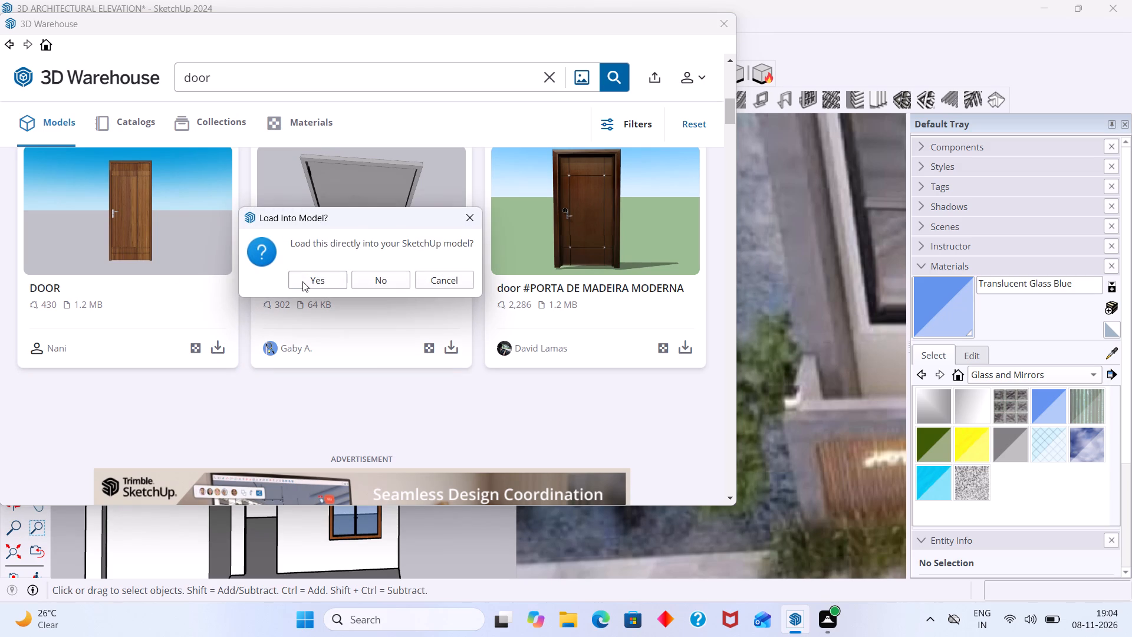
{"action": "left_click", "coordinate": [302, 281]}
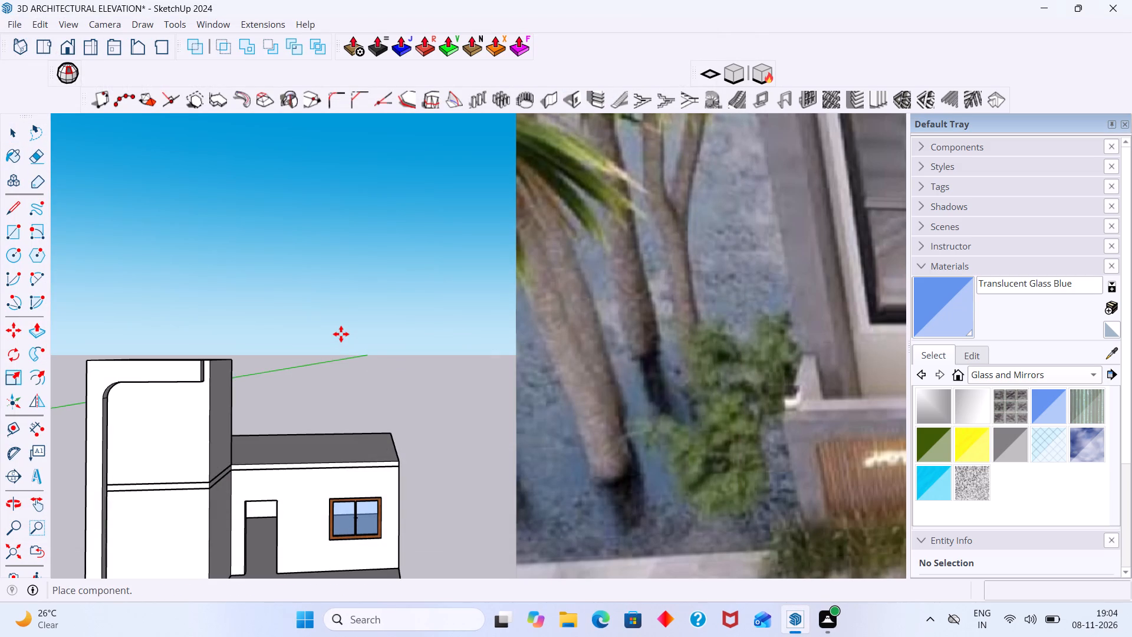
Place the wooden door component on the upper-floor balcony slab, in front of the wall with the empty doorway.
{"action": "scroll", "coordinate": [298, 375], "scroll_direction": "down", "scroll_amount": 8}
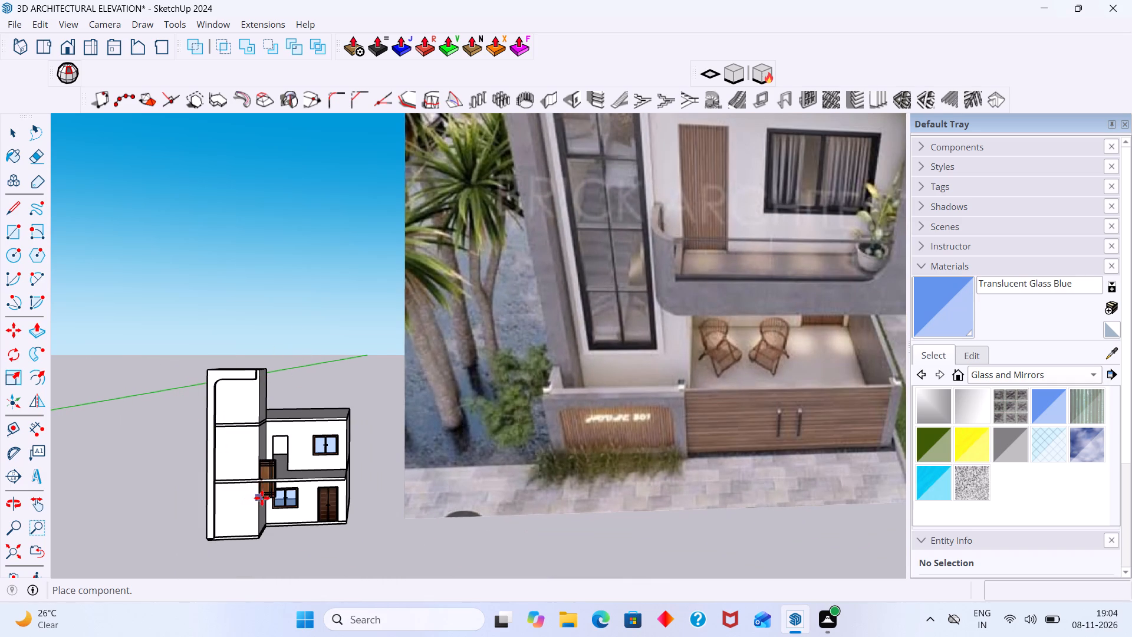
{"action": "scroll", "coordinate": [264, 497], "scroll_direction": "up", "scroll_amount": 19}
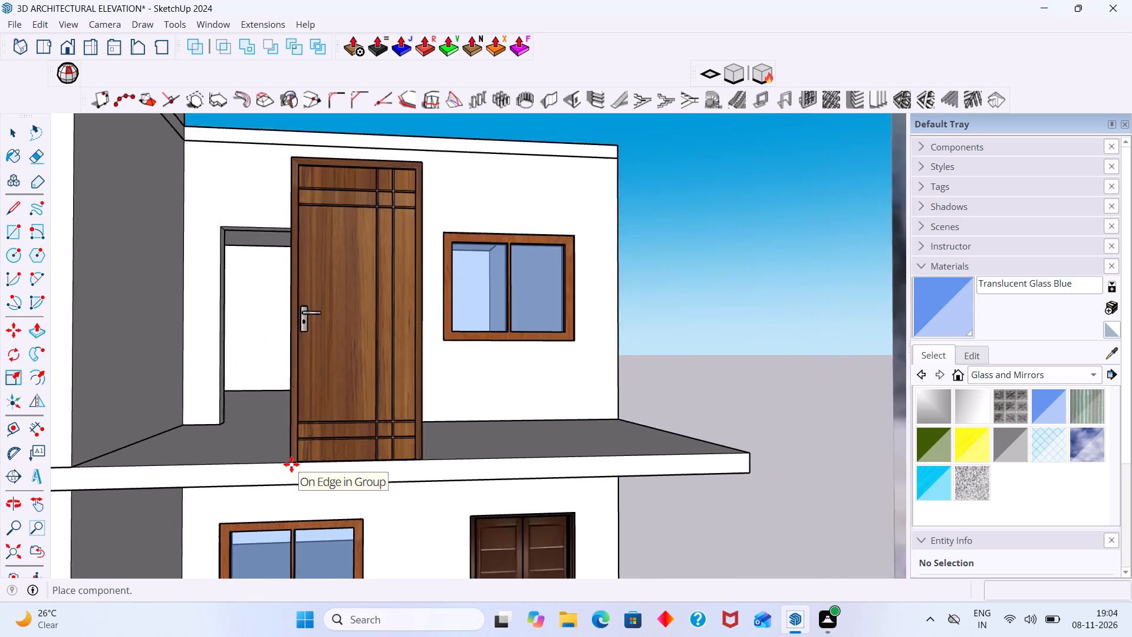
{"action": "scroll", "coordinate": [291, 464], "scroll_direction": "up", "scroll_amount": 3}
{"action": "middle_click_drag", "start_coordinate": [295, 478], "coordinate": [283, 514]}
{"action": "middle_click_drag", "start_coordinate": [284, 502], "coordinate": [271, 561]}
{"action": "scroll", "coordinate": [284, 508], "scroll_direction": "up", "scroll_amount": 3}
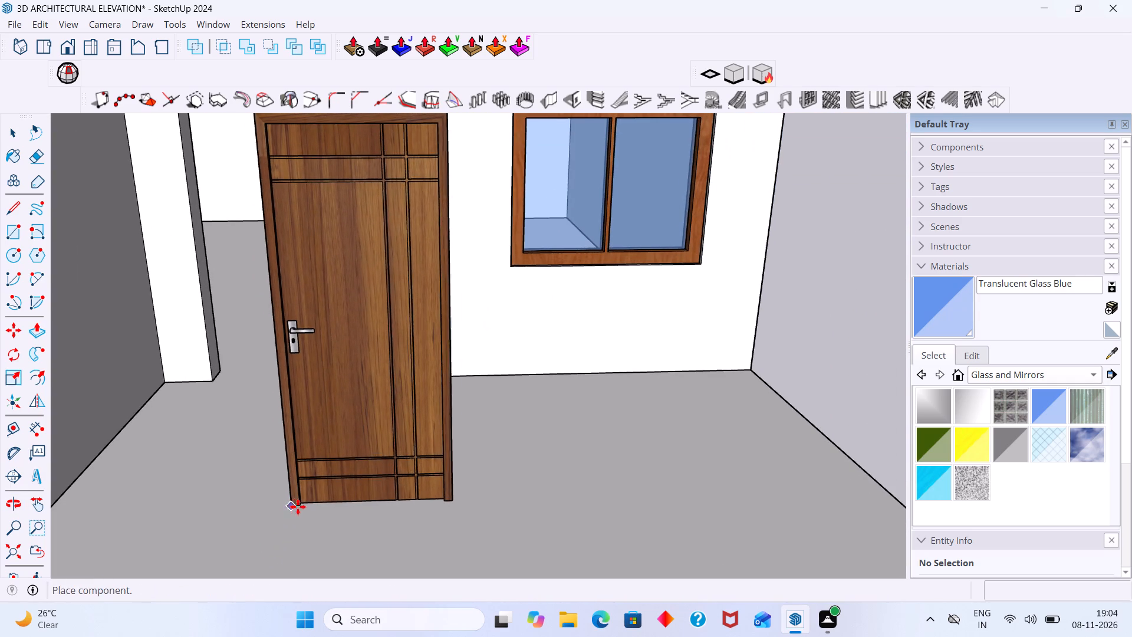
{"action": "left_click", "coordinate": [301, 506]}
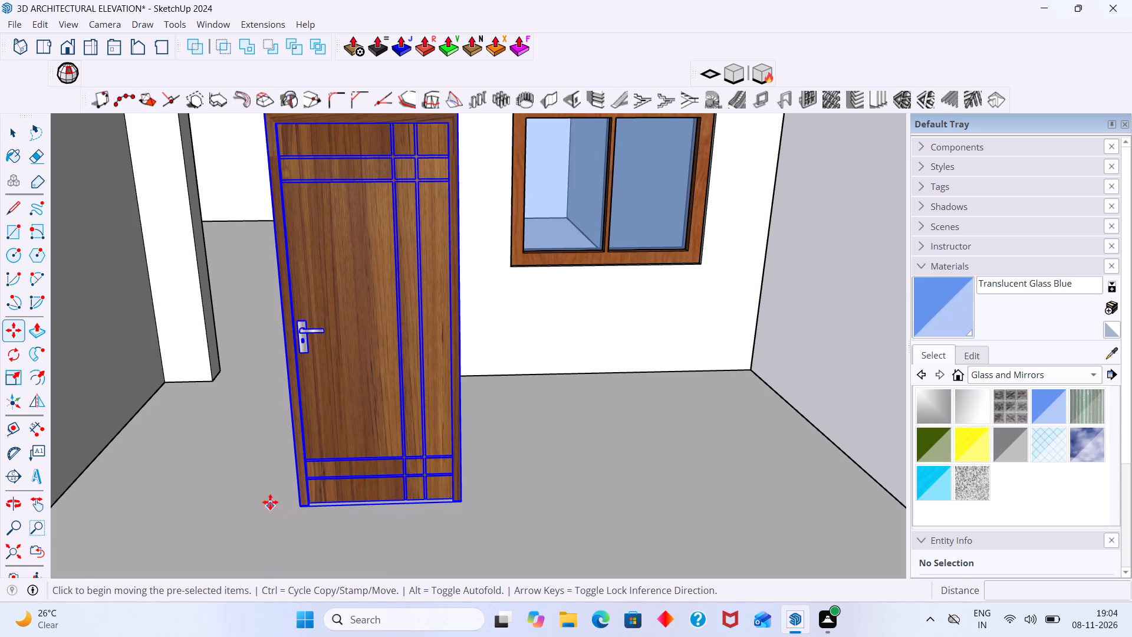
Move the wooden door by its bottom corner about 7' 5" into the empty upper-floor doorway.
{"action": "middle_click_drag", "start_coordinate": [279, 498], "coordinate": [407, 514]}
{"action": "scroll", "coordinate": [407, 514], "scroll_direction": "up", "scroll_amount": 3}
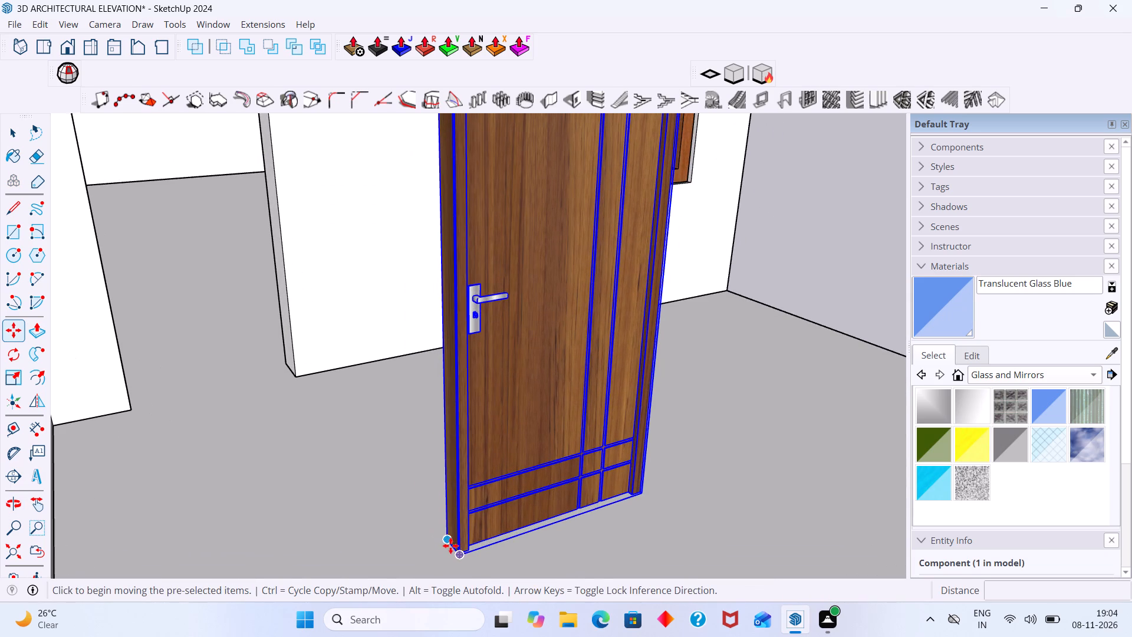
{"action": "scroll", "coordinate": [449, 550], "scroll_direction": "up", "scroll_amount": 3}
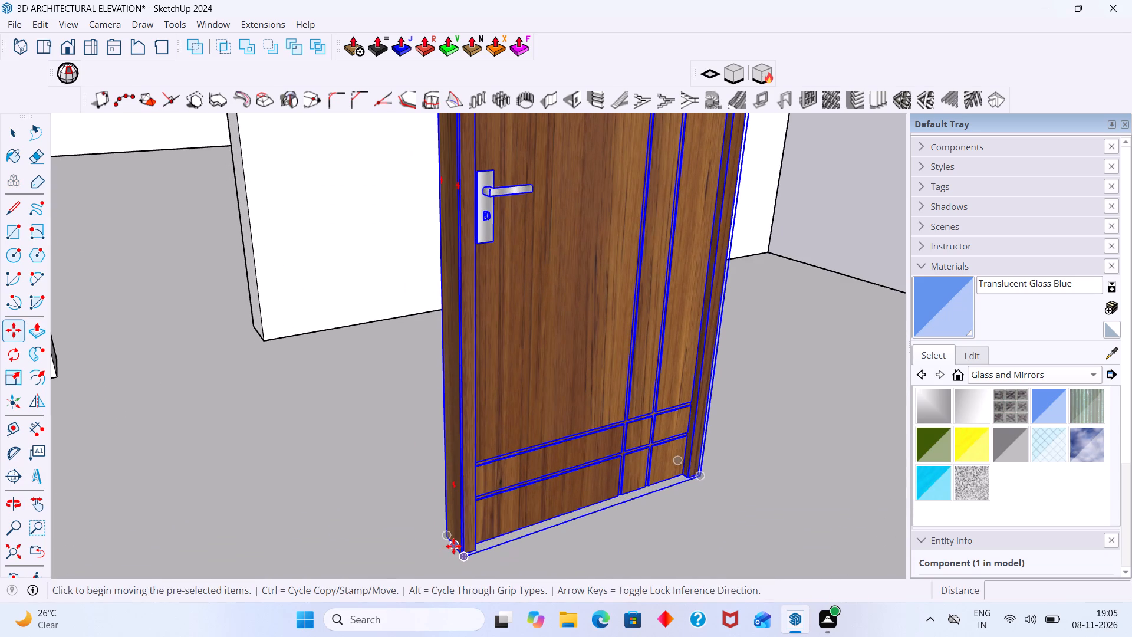
{"action": "left_click", "coordinate": [455, 545]}
{"action": "middle_click_drag", "start_coordinate": [164, 438], "coordinate": [120, 422]}
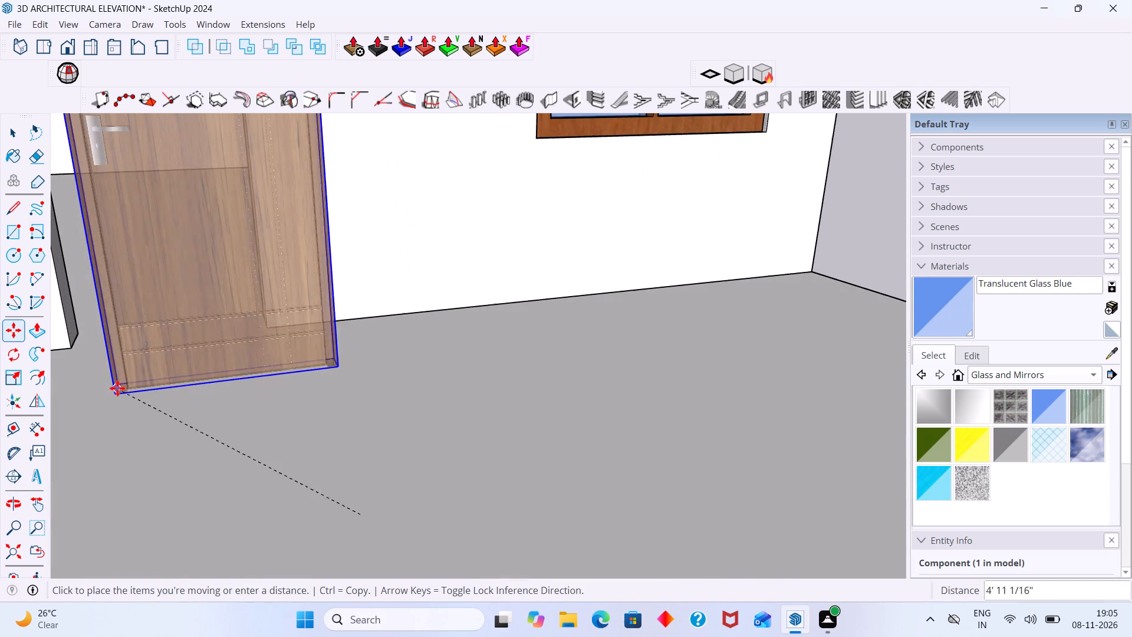
{"action": "scroll", "coordinate": [117, 388], "scroll_direction": "down", "scroll_amount": 3}
{"action": "middle_click_drag", "start_coordinate": [124, 357], "coordinate": [66, 365]}
{"action": "scroll", "coordinate": [87, 335], "scroll_direction": "up", "scroll_amount": 16}
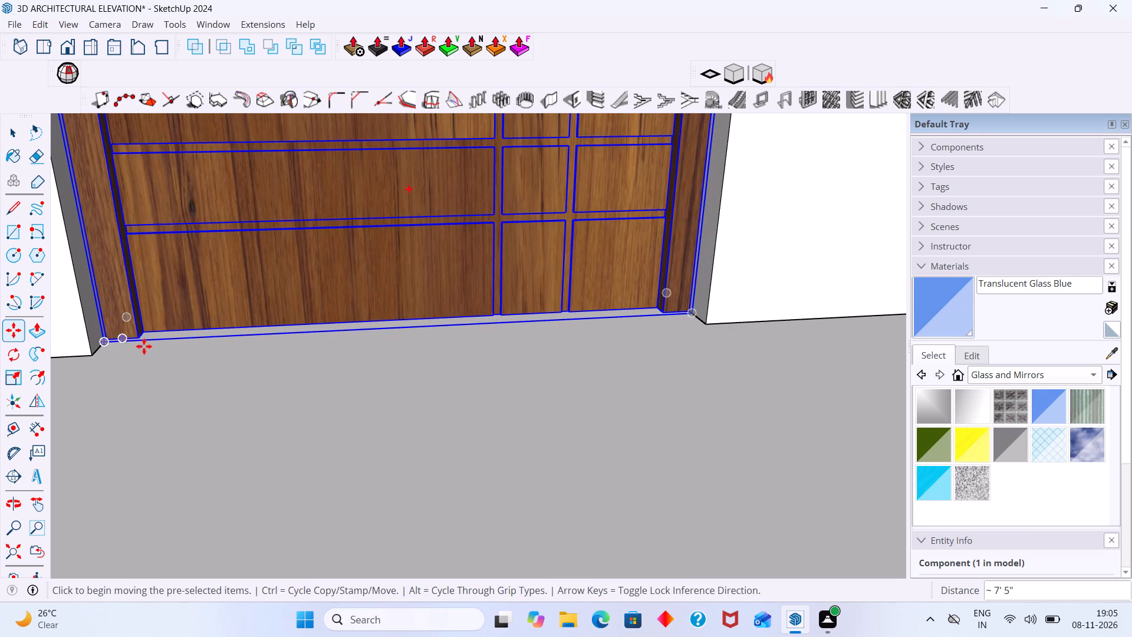
{"action": "key", "text": "space"}
Examine the wooden door's fit in the upper-floor doorway from several angles, checking its base, top and sides.
{"action": "scroll", "coordinate": [223, 369], "scroll_direction": "down", "scroll_amount": 6}
{"action": "left_click_drag", "start_coordinate": [263, 439], "coordinate": [262, 445]}
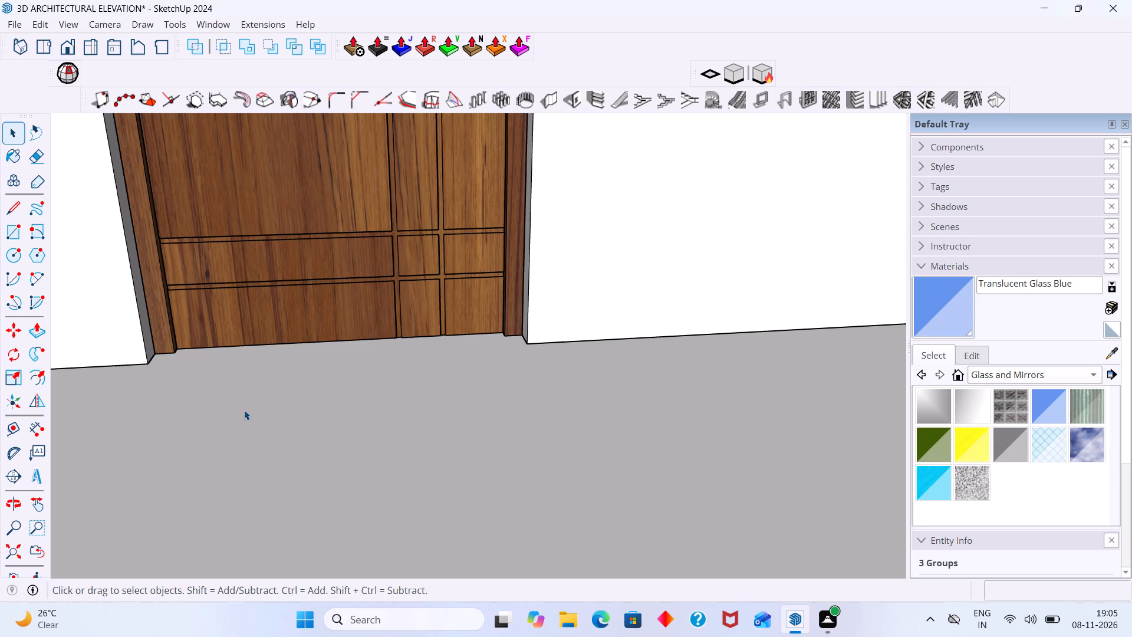
{"action": "scroll", "coordinate": [254, 407], "scroll_direction": "down", "scroll_amount": 6}
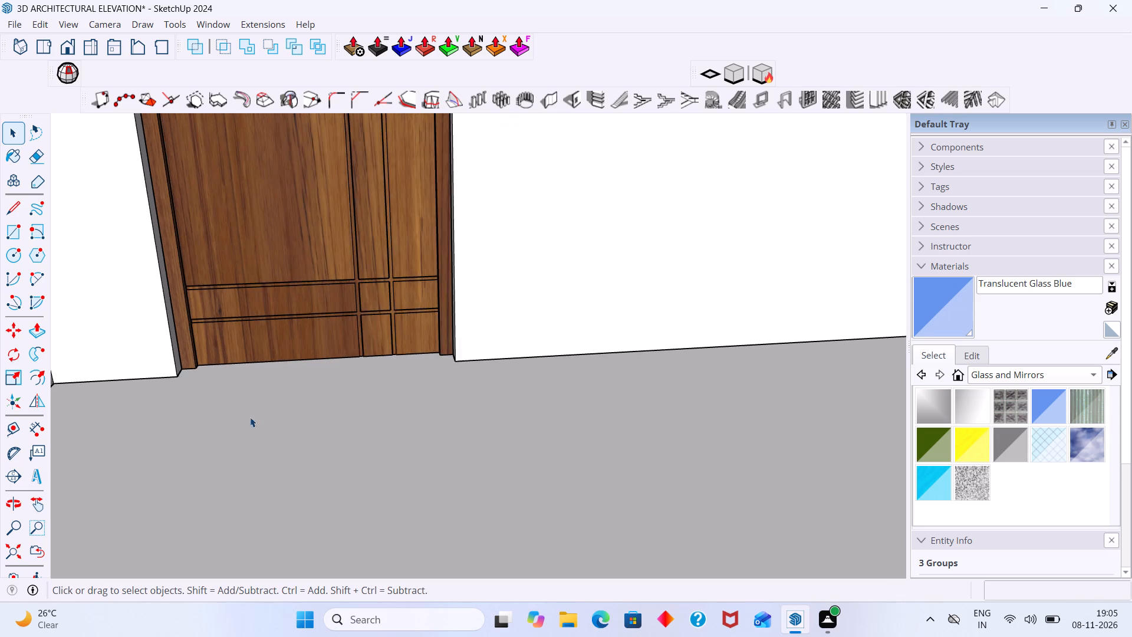
{"action": "scroll", "coordinate": [250, 417], "scroll_direction": "down", "scroll_amount": 15}
{"action": "scroll", "coordinate": [262, 332], "scroll_direction": "up", "scroll_amount": 6}
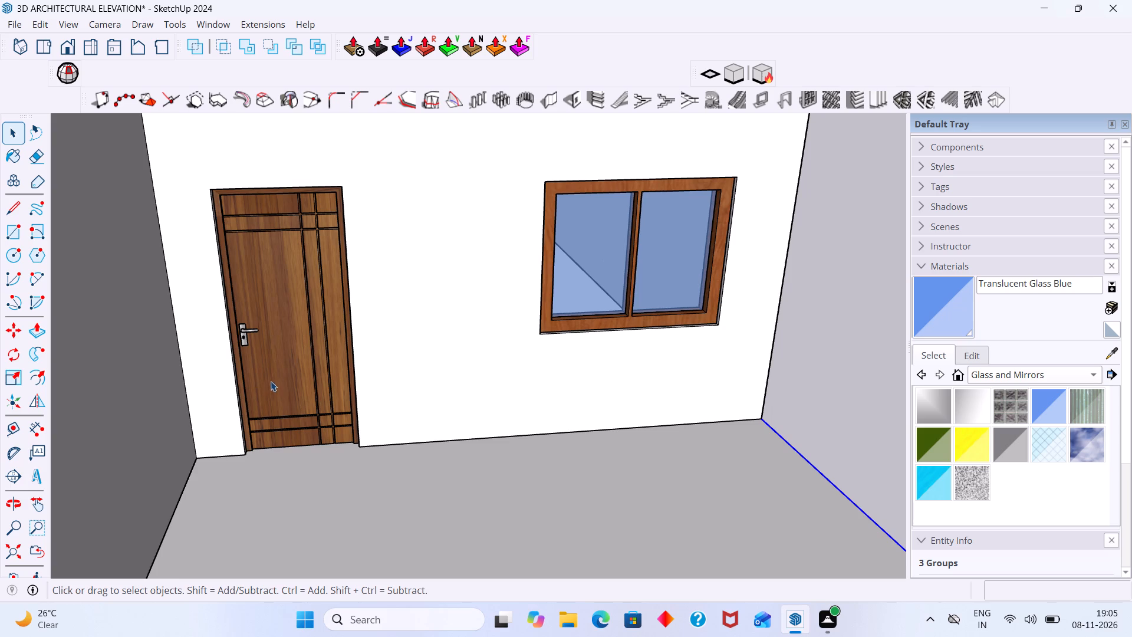
{"action": "scroll", "coordinate": [270, 388], "scroll_direction": "down", "scroll_amount": 8}
{"action": "middle_click_drag", "start_coordinate": [299, 424], "coordinate": [409, 444]}
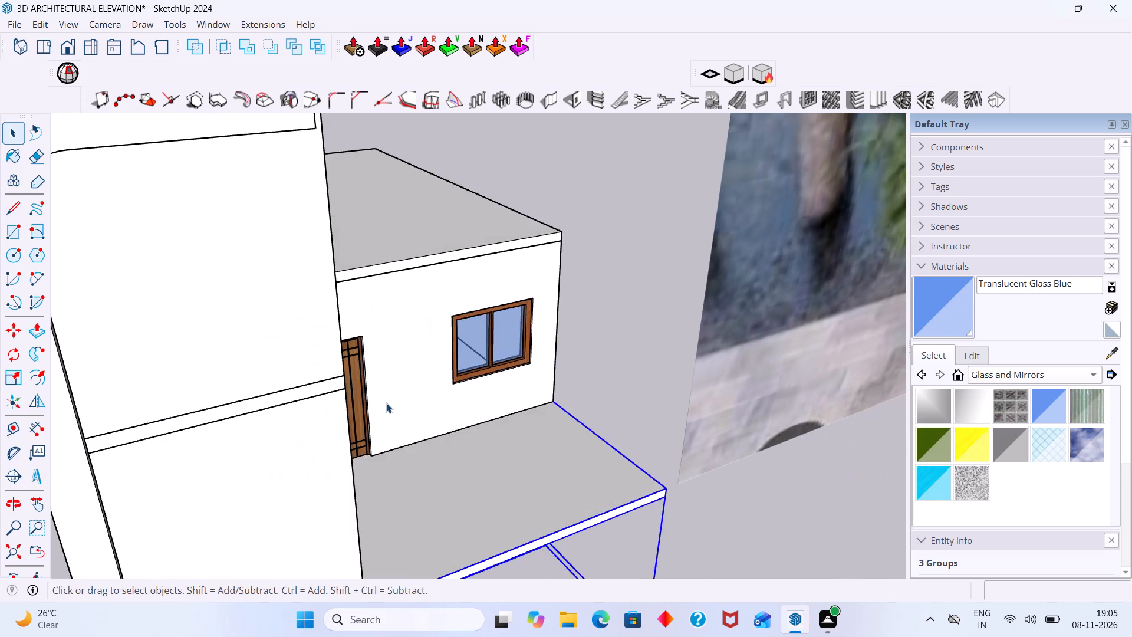
{"action": "middle_click_drag", "start_coordinate": [367, 403], "coordinate": [206, 399]}
{"action": "scroll", "coordinate": [399, 342], "scroll_direction": "up", "scroll_amount": 20}
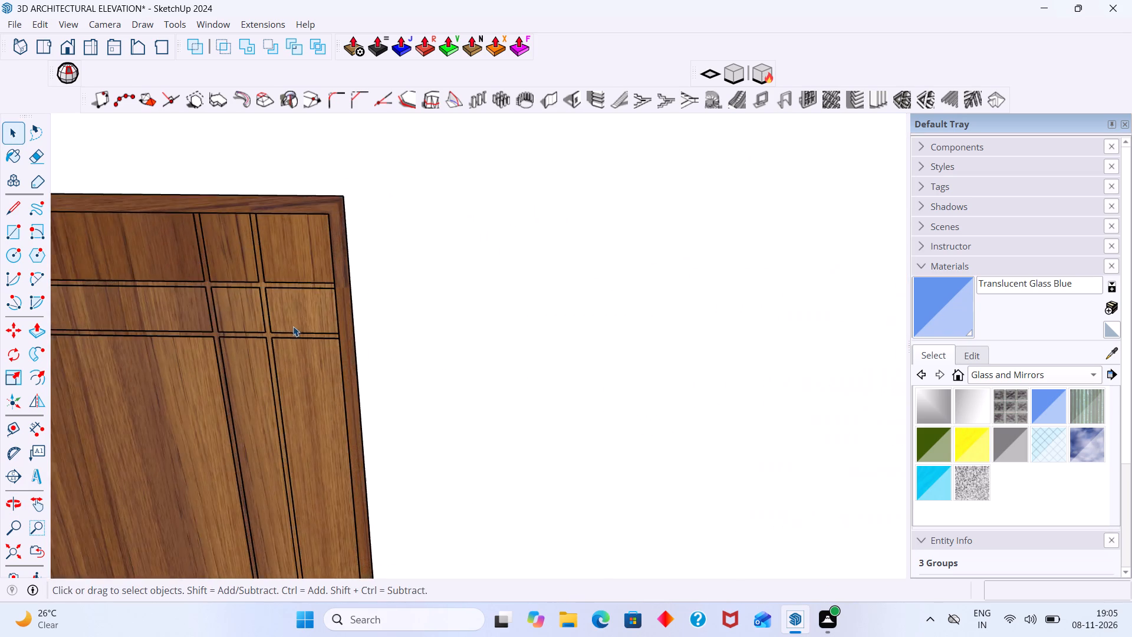
{"action": "scroll", "coordinate": [293, 326], "scroll_direction": "up", "scroll_amount": 2}
{"action": "middle_click_drag", "start_coordinate": [288, 329], "coordinate": [213, 355]}
{"action": "scroll", "coordinate": [239, 347], "scroll_direction": "down", "scroll_amount": 16}
{"action": "scroll", "coordinate": [219, 445], "scroll_direction": "up", "scroll_amount": 1}
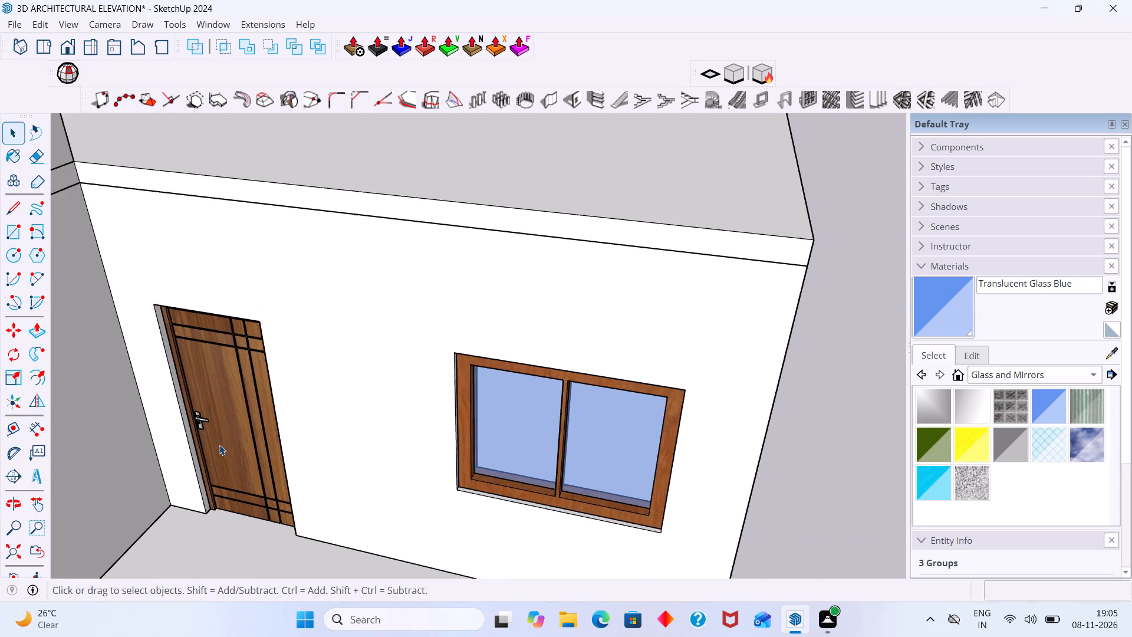
Examine the fitted doors and windows on both floors from close up and from the front, and clear the selection.
{"action": "middle_click_drag", "start_coordinate": [219, 445], "coordinate": [169, 406]}
{"action": "scroll", "coordinate": [209, 410], "scroll_direction": "up", "scroll_amount": 12}
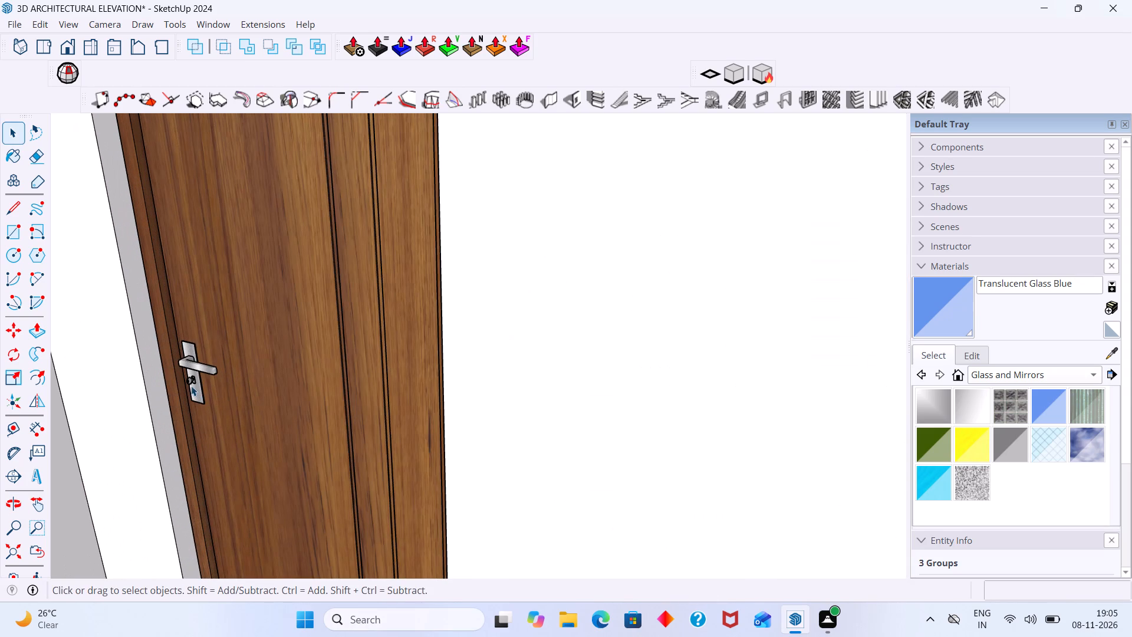
{"action": "scroll", "coordinate": [183, 376], "scroll_direction": "down", "scroll_amount": 4}
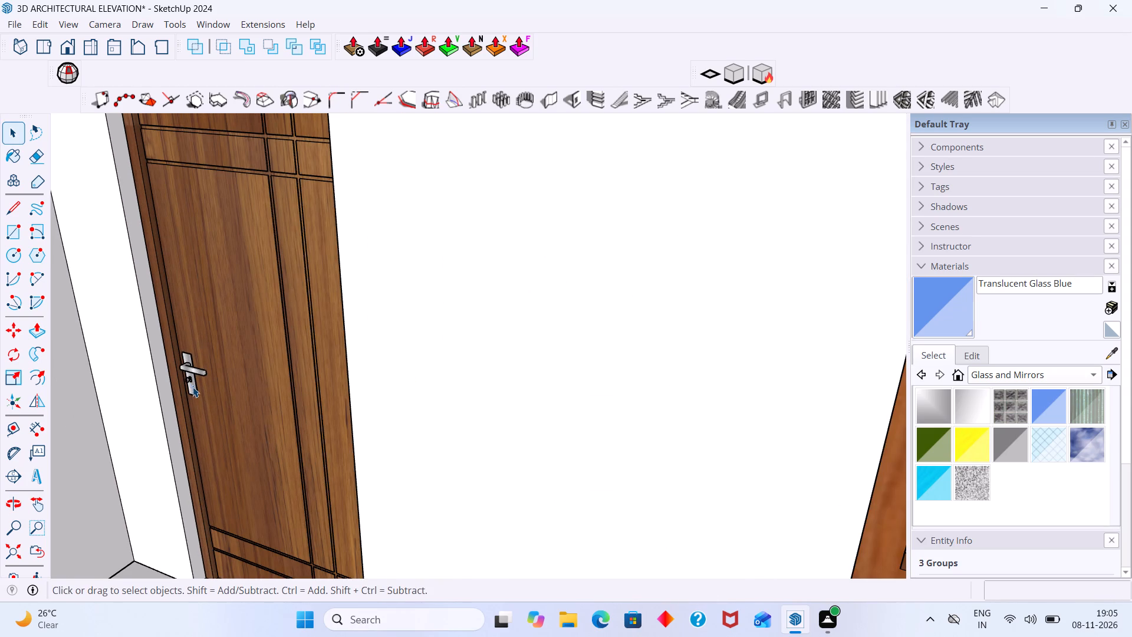
{"action": "scroll", "coordinate": [203, 393], "scroll_direction": "down", "scroll_amount": 20}
{"action": "scroll", "coordinate": [203, 393], "scroll_direction": "down", "scroll_amount": 4}
{"action": "middle_click_drag", "start_coordinate": [261, 428], "coordinate": [341, 477]}
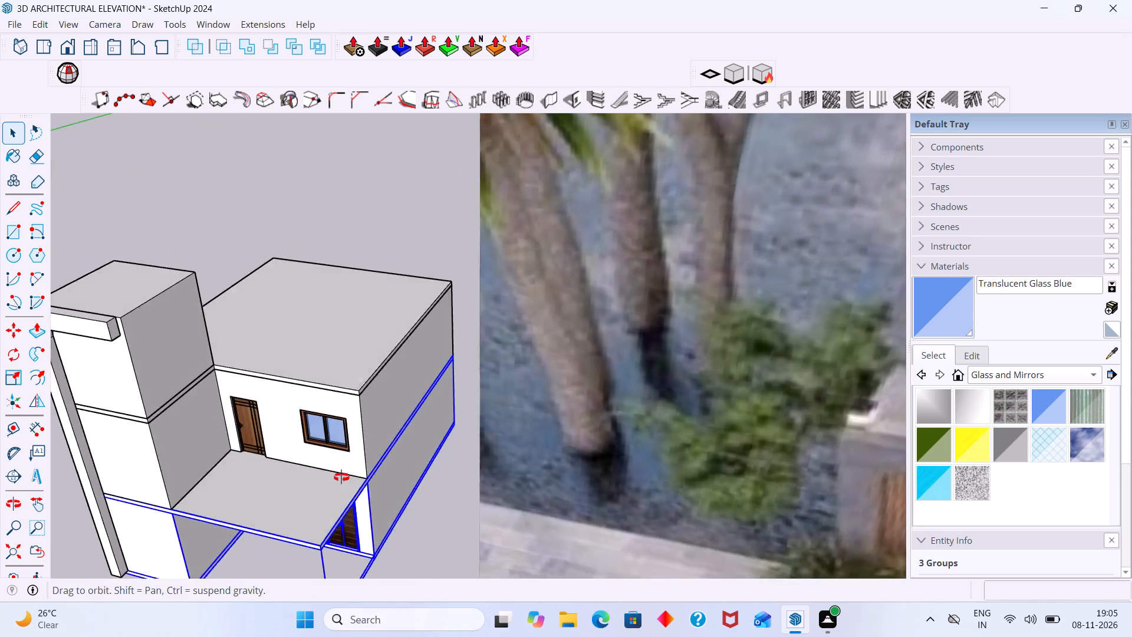
{"action": "middle_click_drag", "start_coordinate": [341, 477], "coordinate": [397, 451]}
{"action": "scroll", "coordinate": [273, 448], "scroll_direction": "up", "scroll_amount": 2}
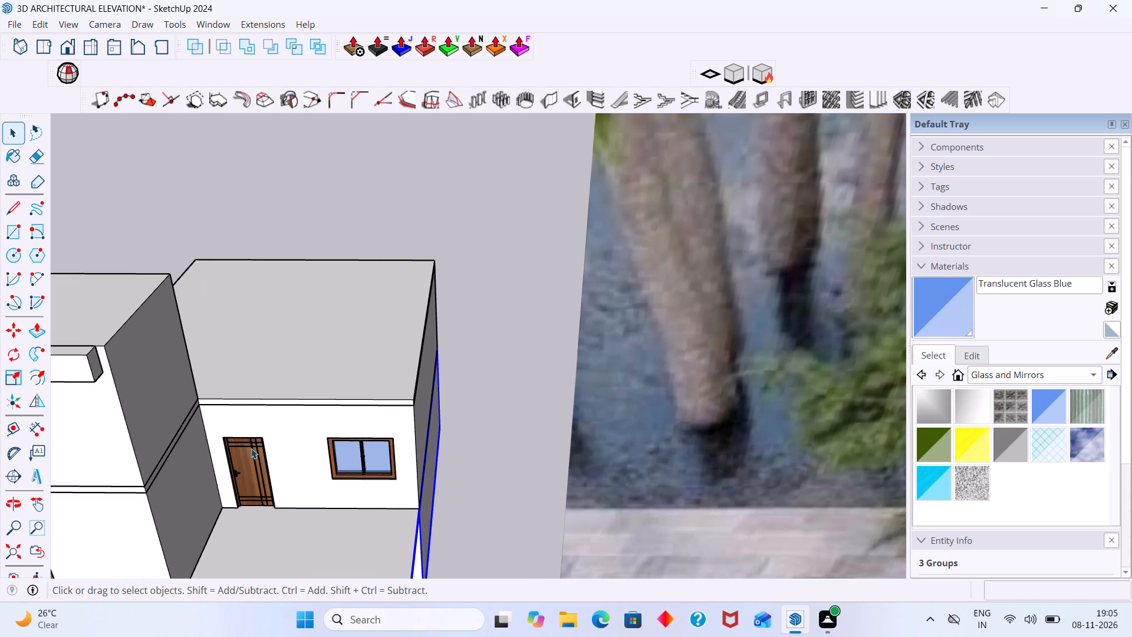
{"action": "middle_click_drag", "start_coordinate": [252, 444], "coordinate": [241, 354], "text": "shift"}
{"action": "scroll", "coordinate": [304, 411], "scroll_direction": "down", "scroll_amount": 6}
{"action": "middle_click_drag", "start_coordinate": [371, 400], "coordinate": [368, 375], "text": "shift"}
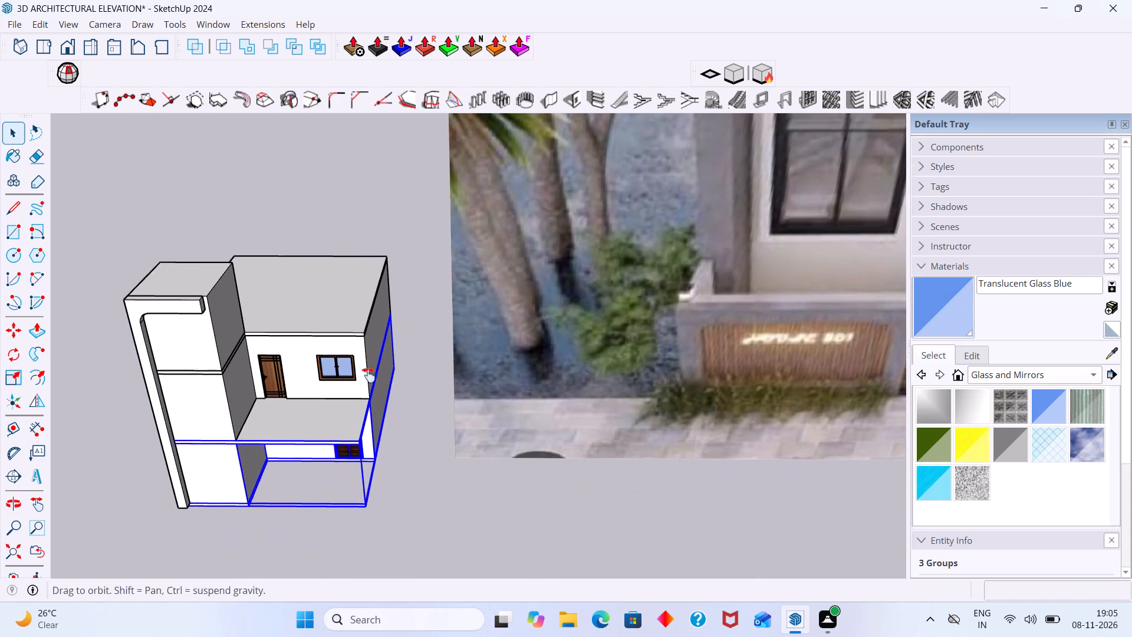
{"action": "middle_click_drag", "start_coordinate": [368, 375], "coordinate": [368, 371], "text": "shift"}
{"action": "scroll", "coordinate": [348, 366], "scroll_direction": "up", "scroll_amount": 20}
{"action": "scroll", "coordinate": [348, 366], "scroll_direction": "up", "scroll_amount": 2}
{"action": "middle_click_drag", "start_coordinate": [321, 356], "coordinate": [395, 353]}
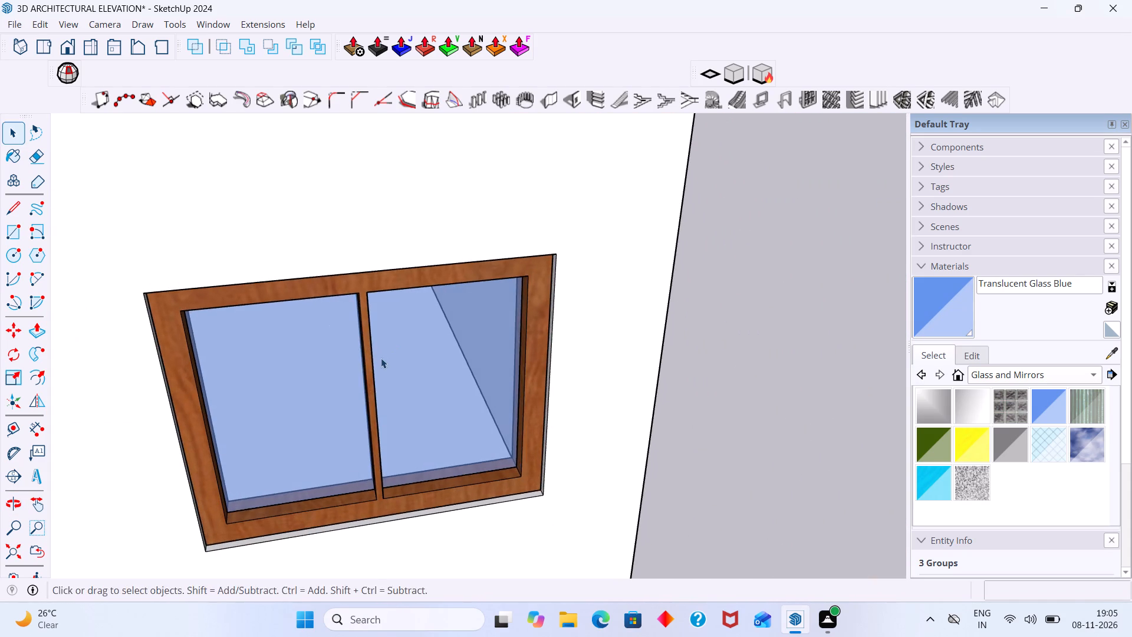
{"action": "middle_click_drag", "start_coordinate": [381, 357], "coordinate": [386, 275]}
{"action": "scroll", "coordinate": [387, 285], "scroll_direction": "up", "scroll_amount": 1}
{"action": "scroll", "coordinate": [383, 296], "scroll_direction": "down", "scroll_amount": 18}
{"action": "middle_click_drag", "start_coordinate": [370, 379], "coordinate": [361, 324]}
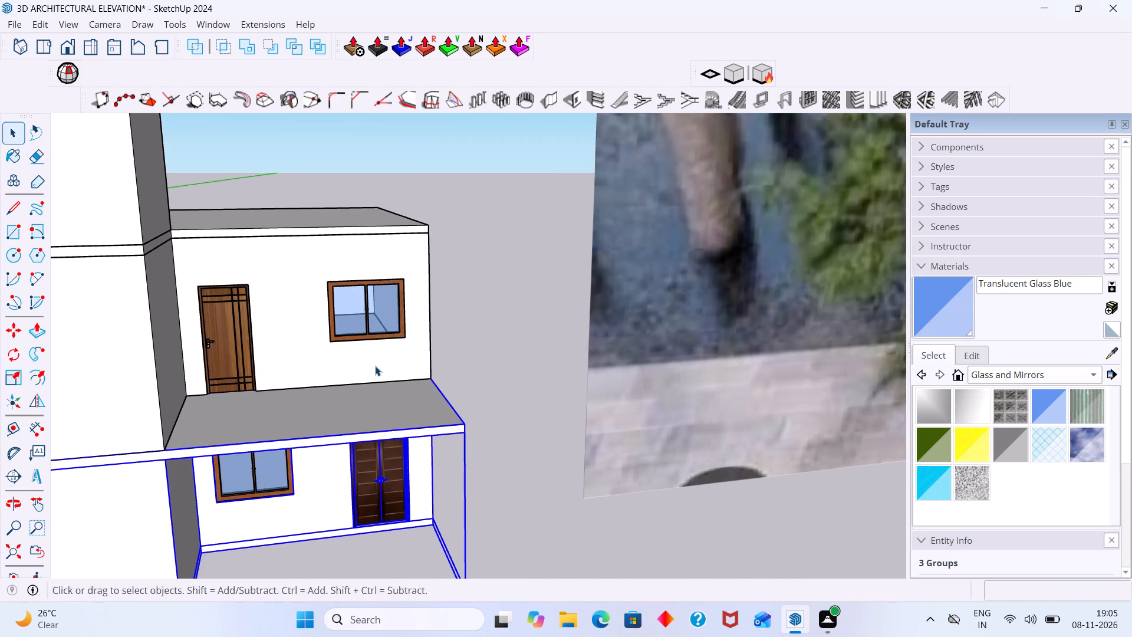
{"action": "middle_click_drag", "start_coordinate": [375, 367], "coordinate": [361, 331]}
{"action": "scroll", "coordinate": [252, 444], "scroll_direction": "up", "scroll_amount": 6}
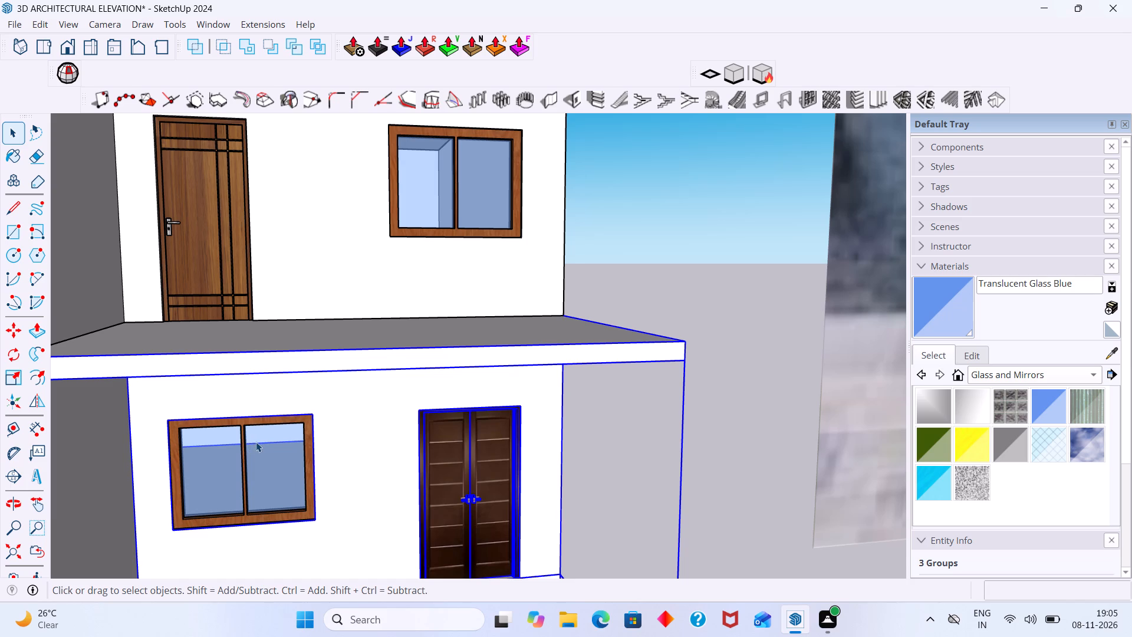
{"action": "scroll", "coordinate": [271, 383], "scroll_direction": "down", "scroll_amount": 15}
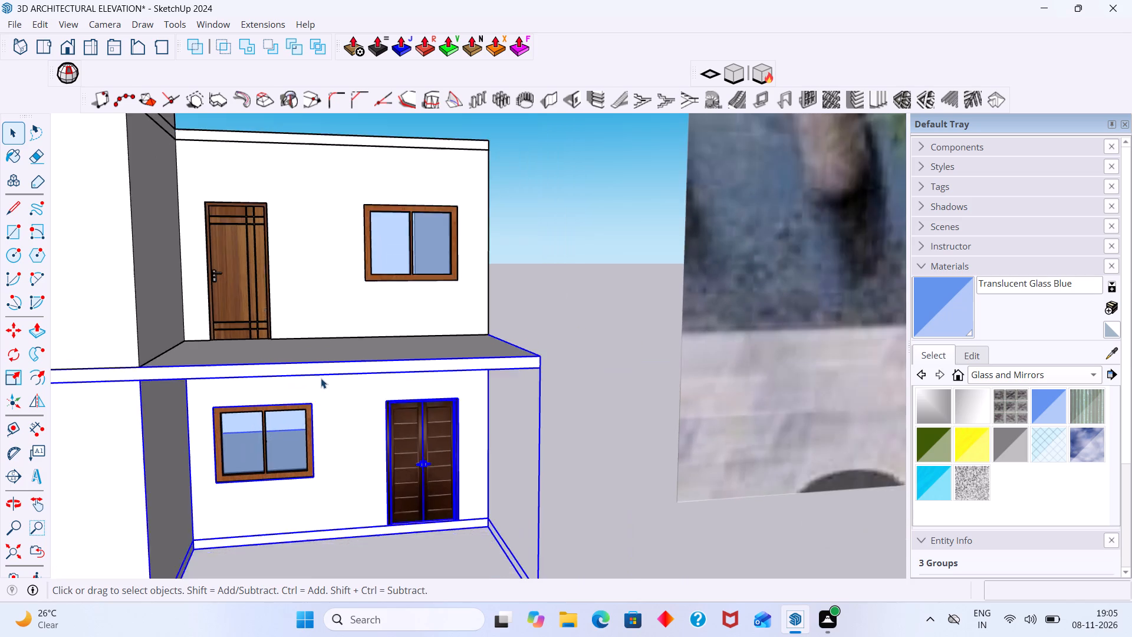
{"action": "scroll", "coordinate": [321, 378], "scroll_direction": "down", "scroll_amount": 7}
{"action": "middle_click_drag", "start_coordinate": [414, 372], "coordinate": [391, 433]}
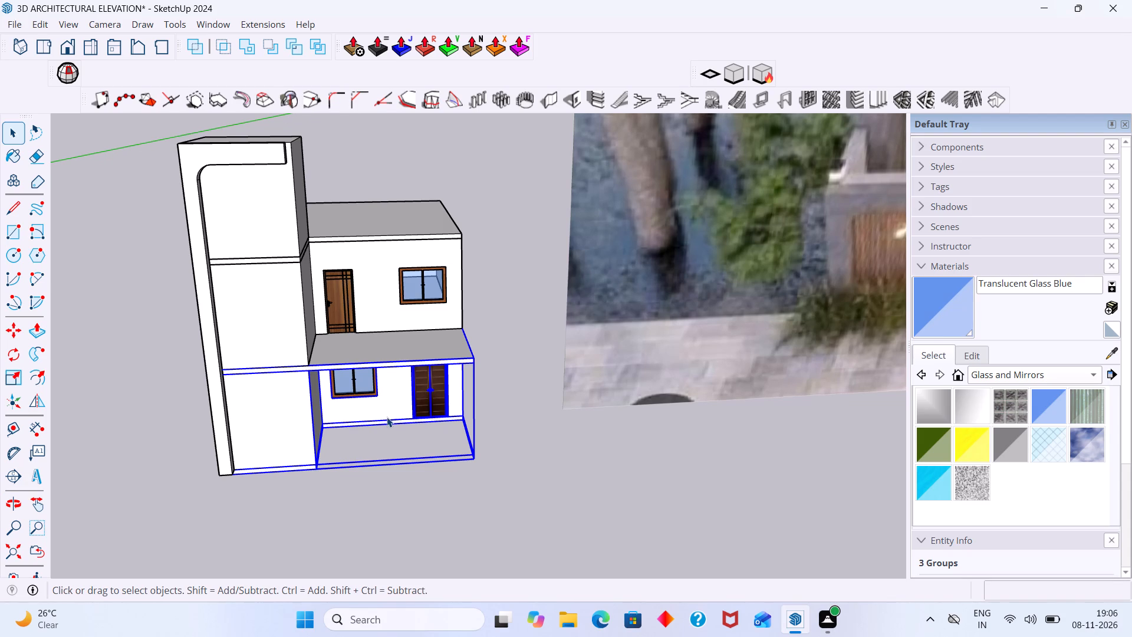
{"action": "scroll", "coordinate": [299, 308], "scroll_direction": "up", "scroll_amount": 3}
{"action": "scroll", "coordinate": [405, 391], "scroll_direction": "down", "scroll_amount": 11}
{"action": "left_click", "coordinate": [510, 462]}
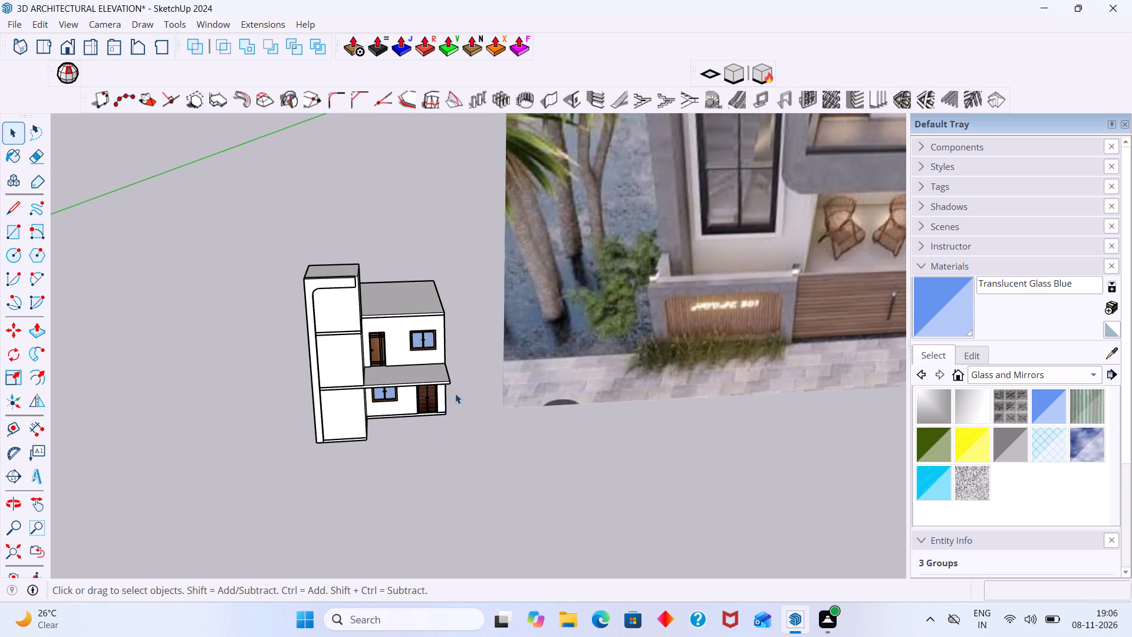
Examine the reference photo's balcony, door, window and projecting slab bands alongside the house model.
{"action": "scroll", "coordinate": [442, 382], "scroll_direction": "down", "scroll_amount": 3}
{"action": "middle_click_drag", "start_coordinate": [438, 380], "coordinate": [160, 404], "text": "shift"}
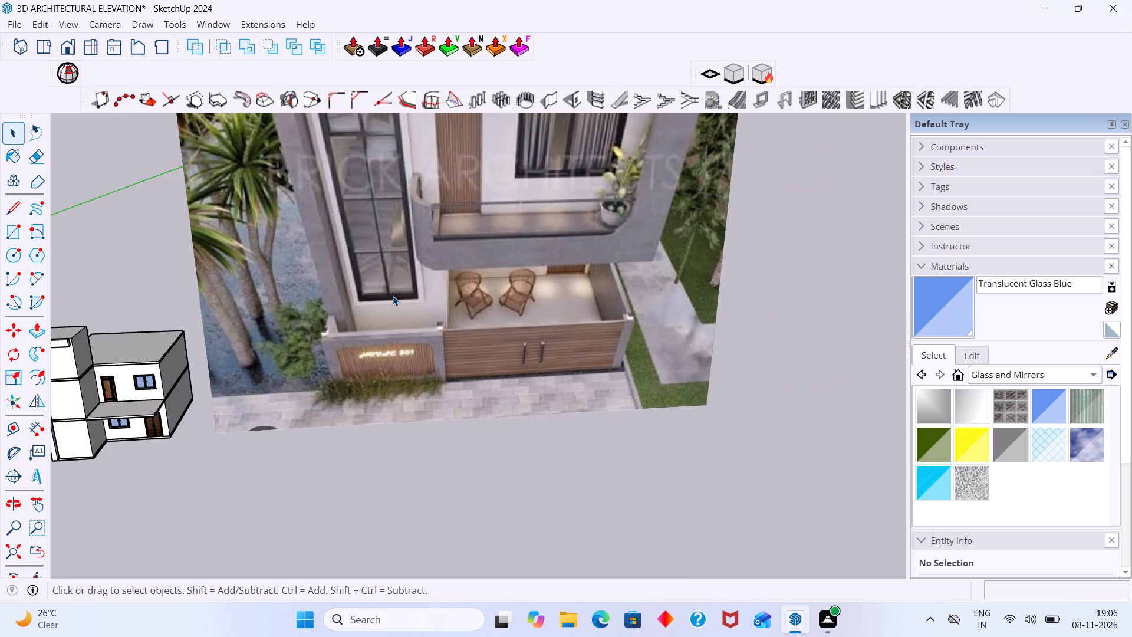
{"action": "middle_click_drag", "start_coordinate": [393, 295], "coordinate": [412, 238]}
{"action": "scroll", "coordinate": [423, 246], "scroll_direction": "up", "scroll_amount": 2}
{"action": "scroll", "coordinate": [427, 244], "scroll_direction": "down", "scroll_amount": 2}
{"action": "middle_click_drag", "start_coordinate": [435, 285], "coordinate": [459, 378], "text": "shift"}
{"action": "scroll", "coordinate": [474, 336], "scroll_direction": "down", "scroll_amount": 4}
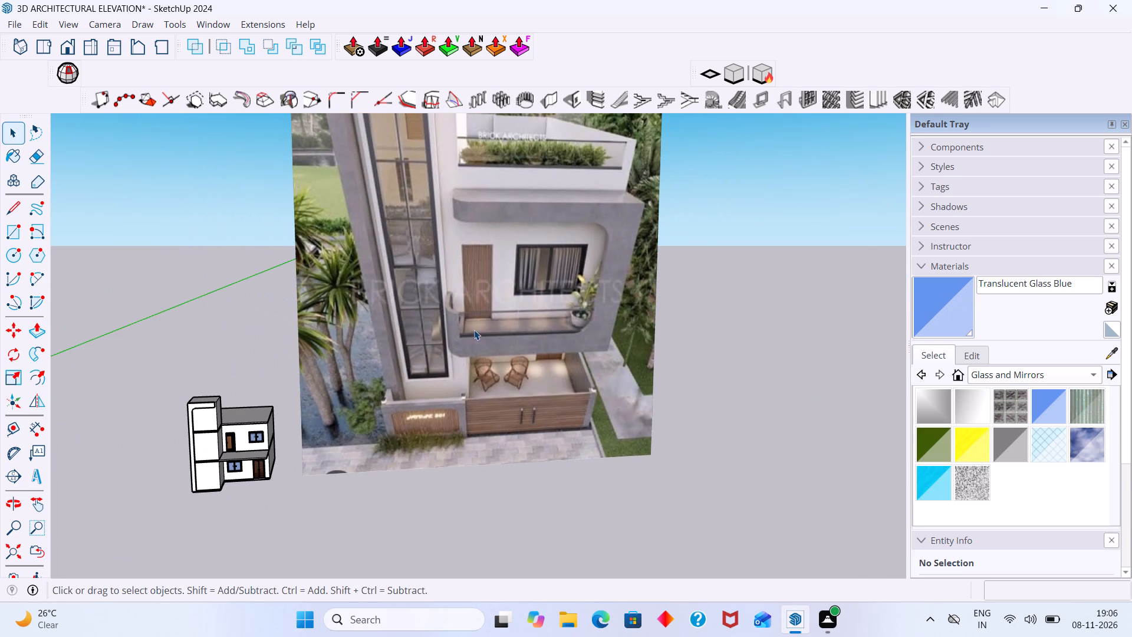
{"action": "scroll", "coordinate": [483, 273], "scroll_direction": "up", "scroll_amount": 11}
{"action": "scroll", "coordinate": [519, 276], "scroll_direction": "down", "scroll_amount": 6}
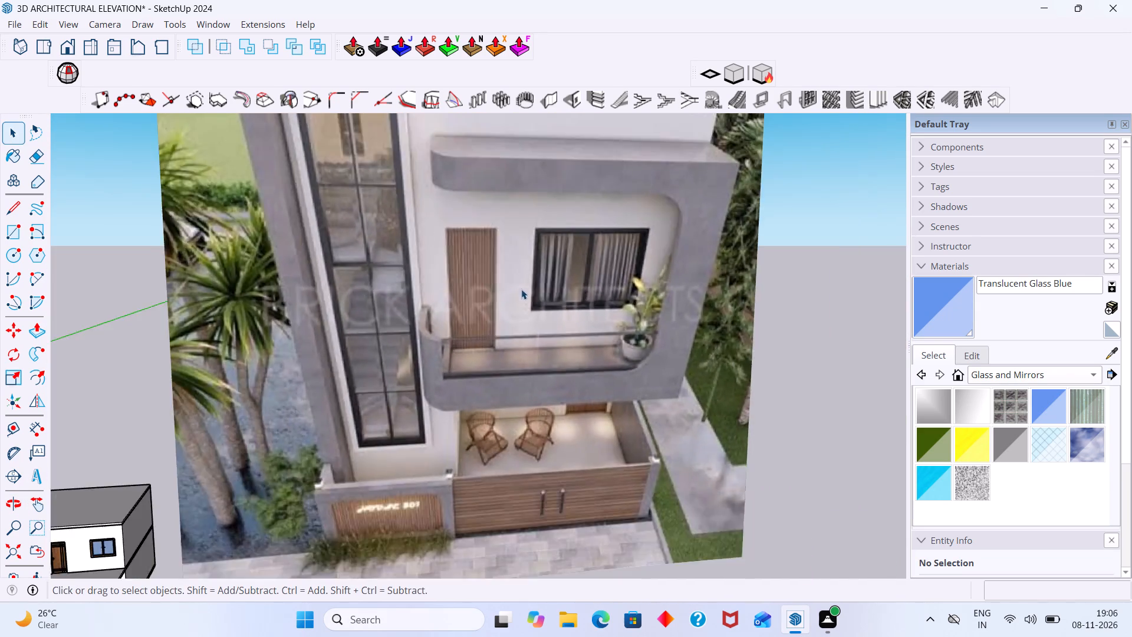
{"action": "scroll", "coordinate": [521, 289], "scroll_direction": "down", "scroll_amount": 5}
{"action": "middle_click_drag", "start_coordinate": [413, 333], "coordinate": [554, 311]}
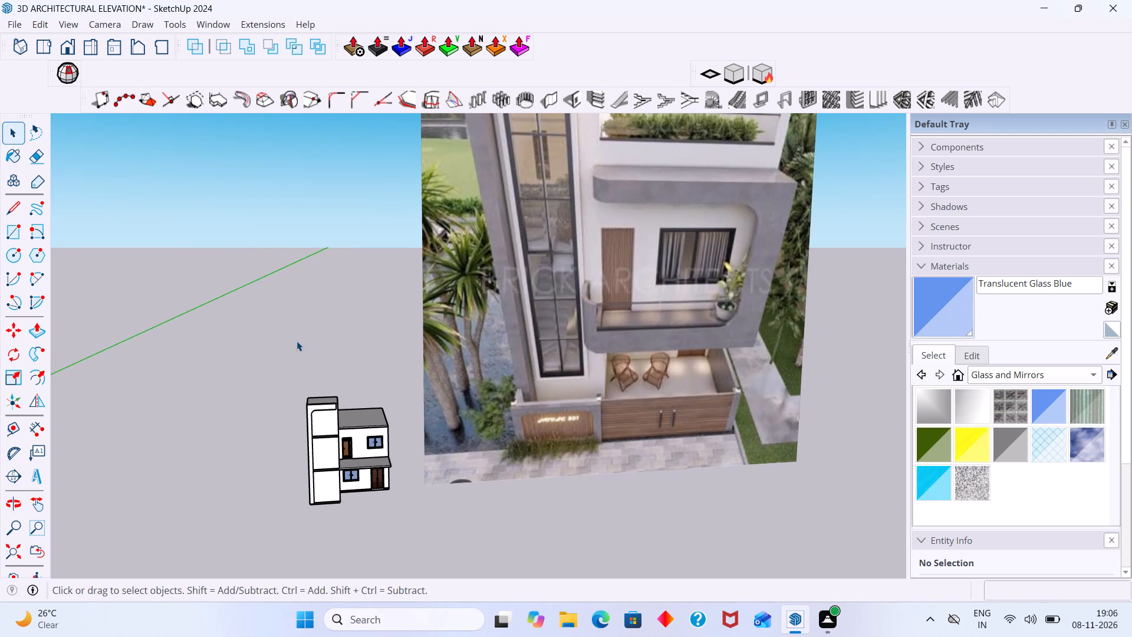
{"action": "scroll", "coordinate": [326, 459], "scroll_direction": "up", "scroll_amount": 10}
{"action": "middle_click_drag", "start_coordinate": [318, 426], "coordinate": [97, 440], "text": "shift"}
{"action": "scroll", "coordinate": [322, 376], "scroll_direction": "down", "scroll_amount": 17}
{"action": "scroll", "coordinate": [501, 294], "scroll_direction": "up", "scroll_amount": 5}
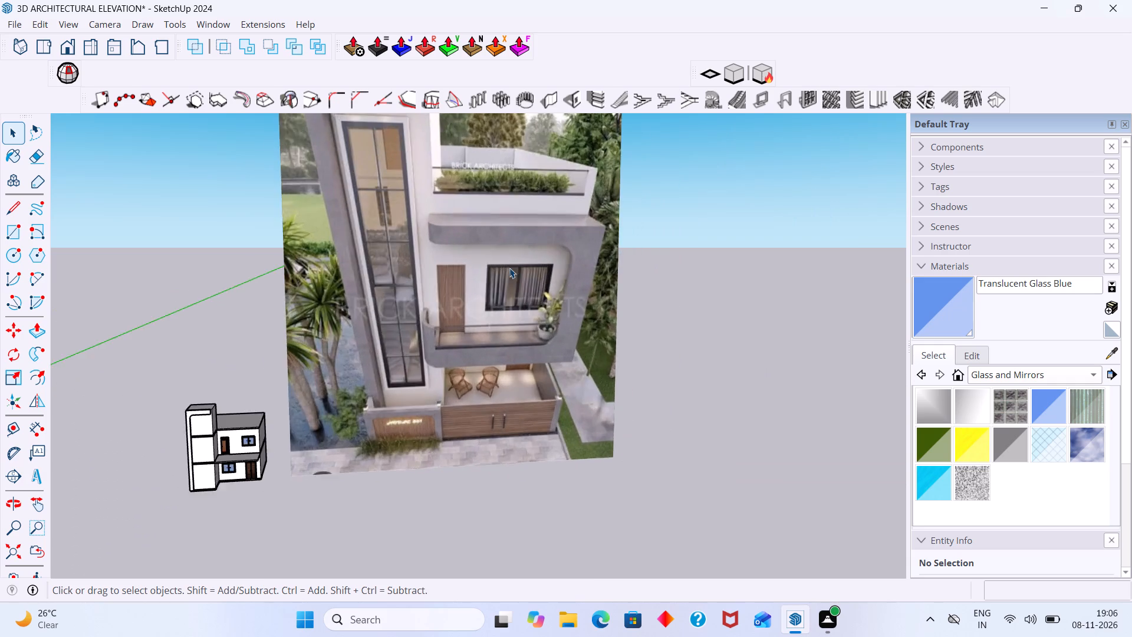
{"action": "scroll", "coordinate": [509, 268], "scroll_direction": "up", "scroll_amount": 4}
{"action": "scroll", "coordinate": [430, 330], "scroll_direction": "down", "scroll_amount": 6}
{"action": "middle_click_drag", "start_coordinate": [376, 376], "coordinate": [433, 338]}
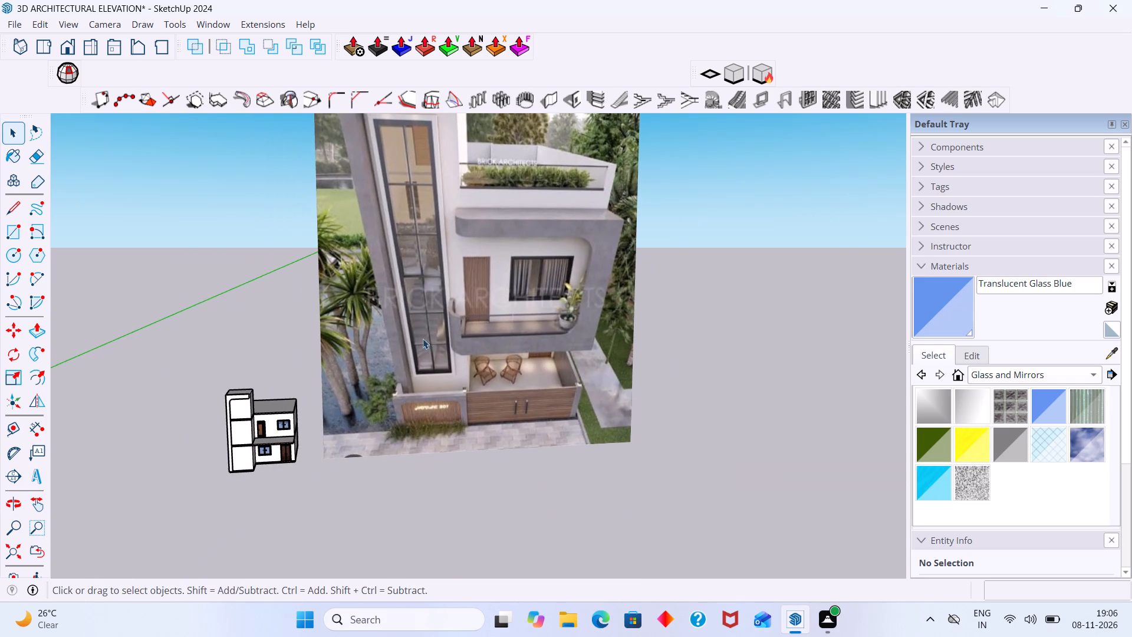
{"action": "middle_click_drag", "start_coordinate": [412, 346], "coordinate": [476, 314]}
{"action": "scroll", "coordinate": [206, 436], "scroll_direction": "up", "scroll_amount": 3}
{"action": "scroll", "coordinate": [265, 402], "scroll_direction": "down", "scroll_amount": 3}
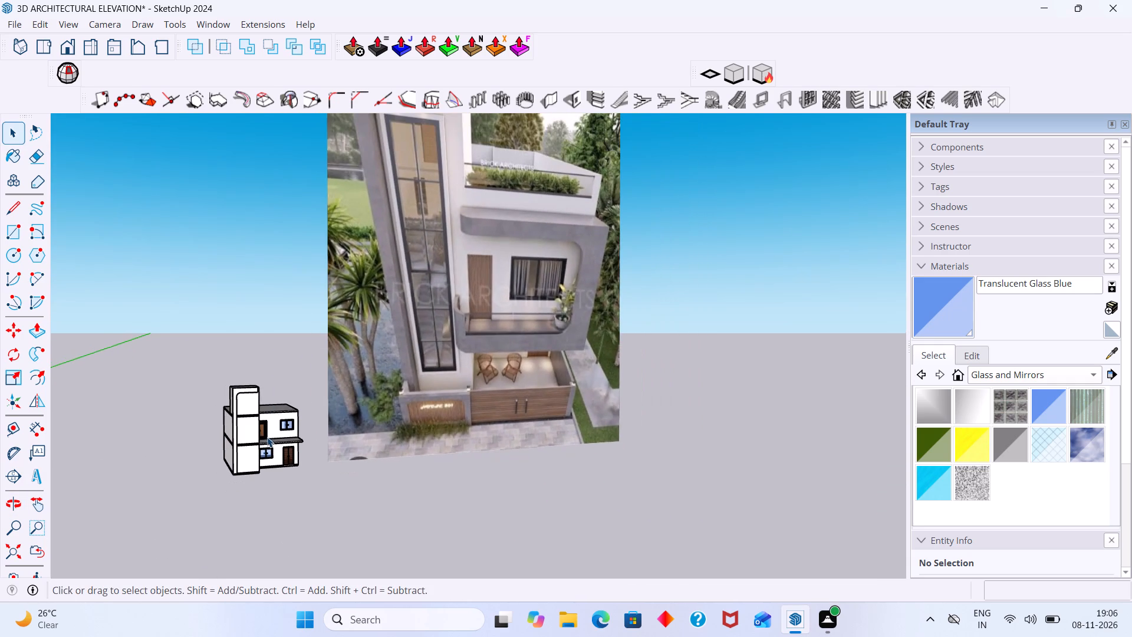
Compare the model's upper floor and roof edge with the concrete band above the balcony in the reference photo.
{"action": "middle_click_drag", "start_coordinate": [267, 437], "coordinate": [205, 447]}
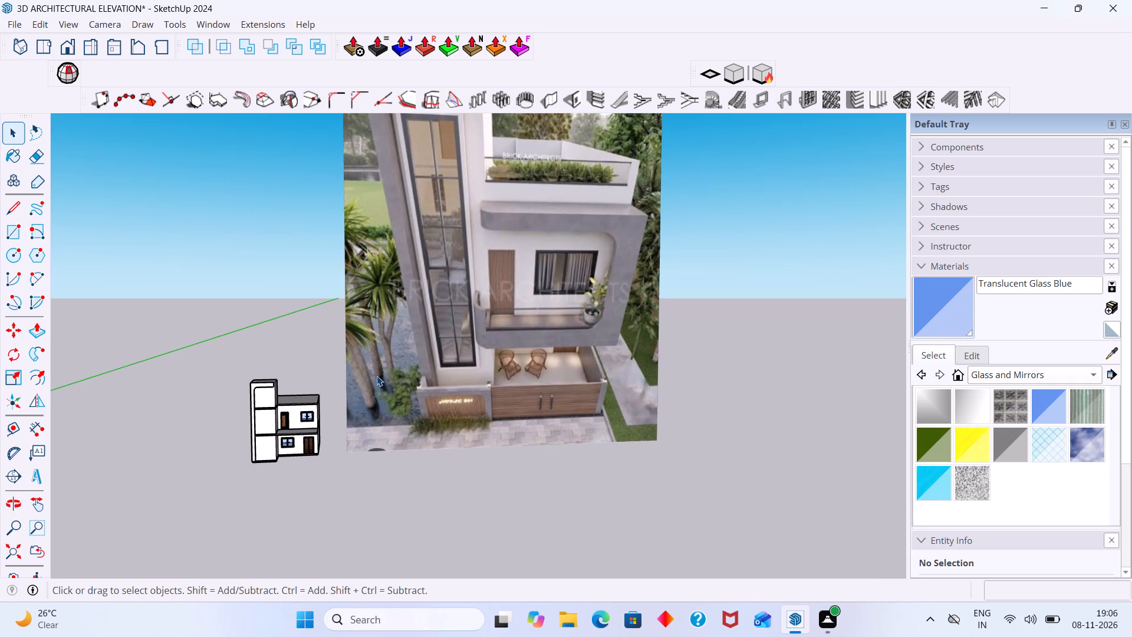
{"action": "scroll", "coordinate": [305, 406], "scroll_direction": "up", "scroll_amount": 3}
{"action": "middle_click_drag", "start_coordinate": [303, 414], "coordinate": [289, 442]}
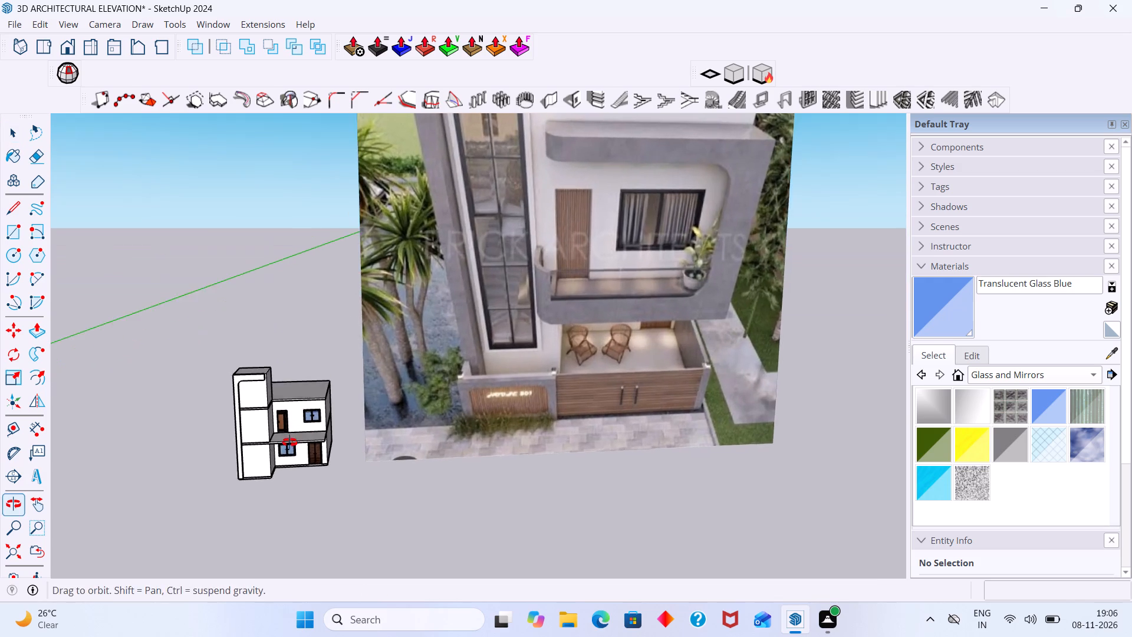
{"action": "middle_click_drag", "start_coordinate": [289, 442], "coordinate": [289, 444]}
{"action": "scroll", "coordinate": [298, 420], "scroll_direction": "down", "scroll_amount": 3}
{"action": "scroll", "coordinate": [298, 422], "scroll_direction": "up", "scroll_amount": 4}
{"action": "scroll", "coordinate": [295, 413], "scroll_direction": "down", "scroll_amount": 5}
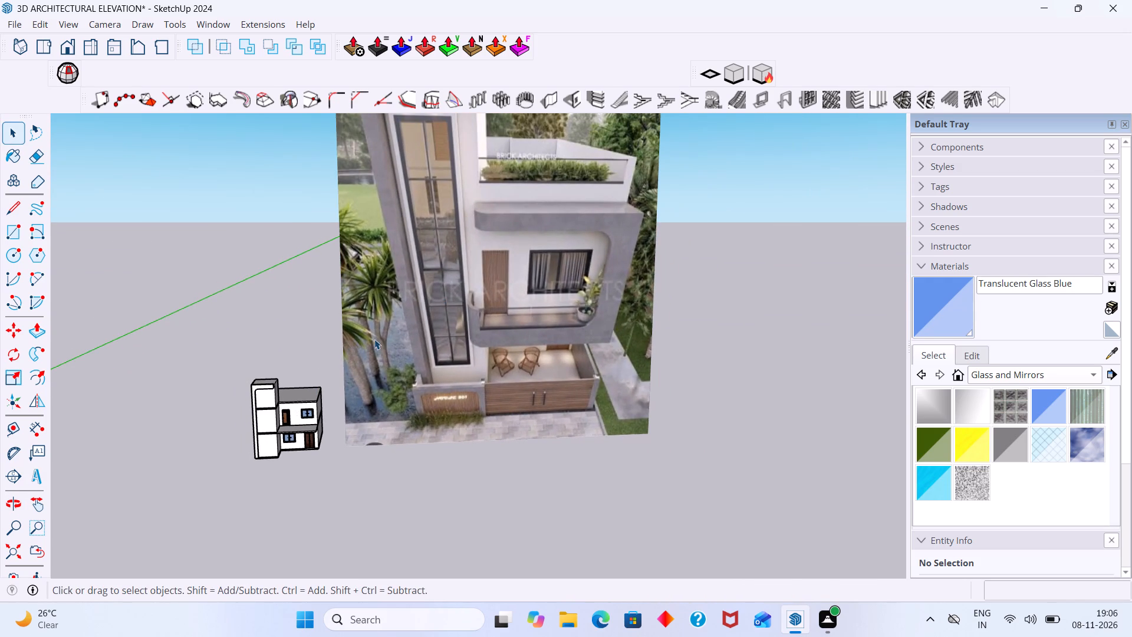
{"action": "middle_click_drag", "start_coordinate": [374, 339], "coordinate": [361, 423]}
{"action": "scroll", "coordinate": [269, 491], "scroll_direction": "up", "scroll_amount": 3}
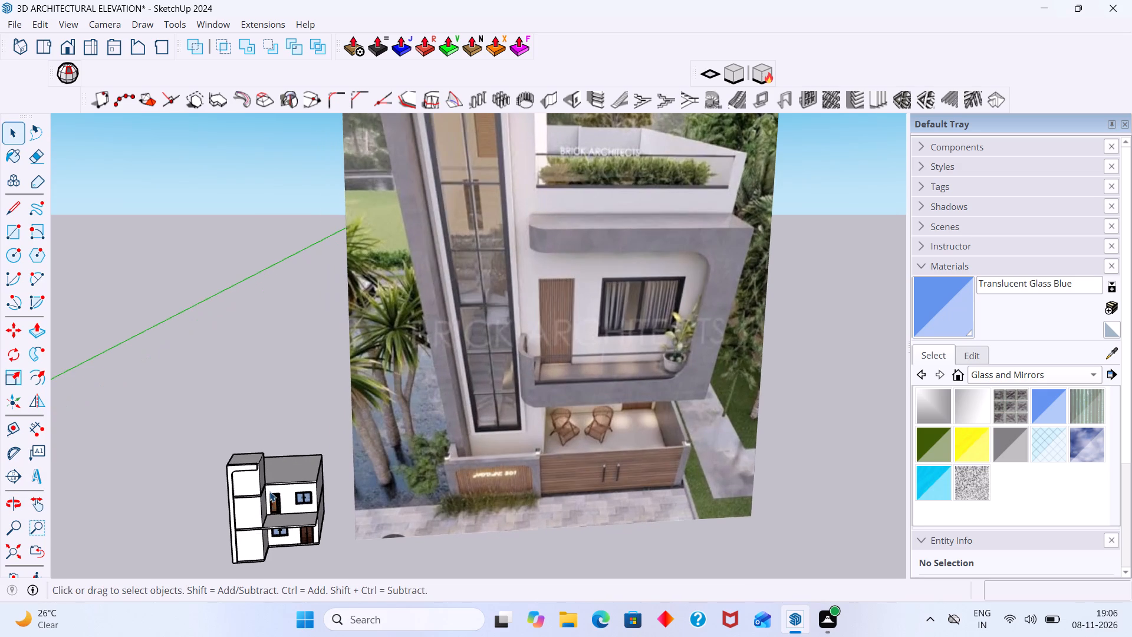
{"action": "scroll", "coordinate": [271, 476], "scroll_direction": "up", "scroll_amount": 4}
{"action": "scroll", "coordinate": [271, 477], "scroll_direction": "down", "scroll_amount": 2}
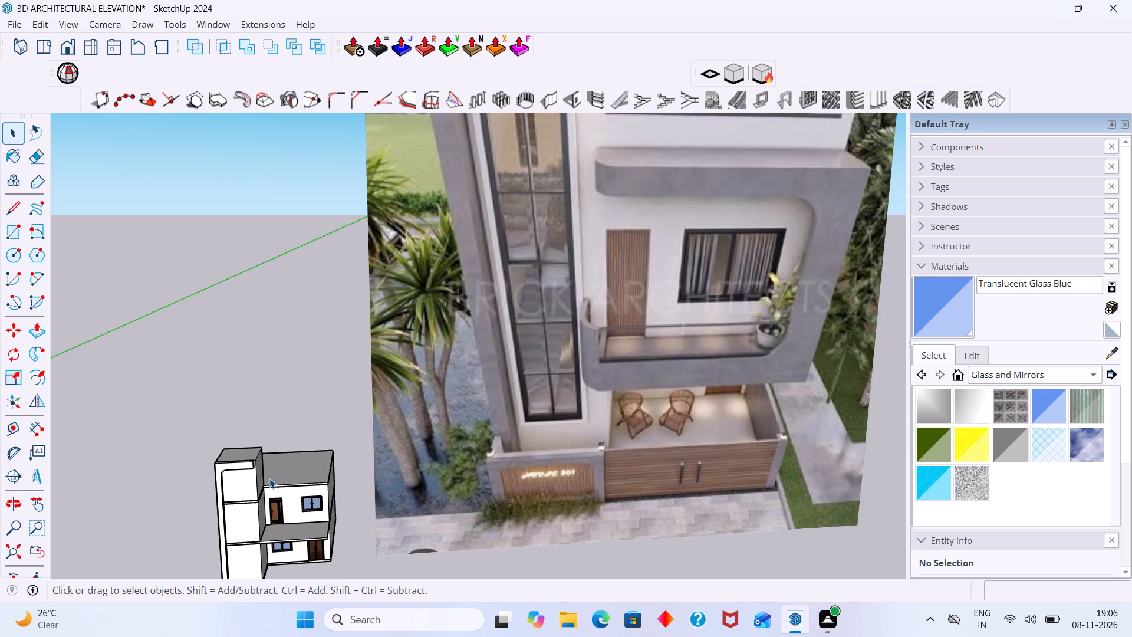
{"action": "scroll", "coordinate": [269, 478], "scroll_direction": "down", "scroll_amount": 1}
{"action": "scroll", "coordinate": [308, 485], "scroll_direction": "up", "scroll_amount": 4}
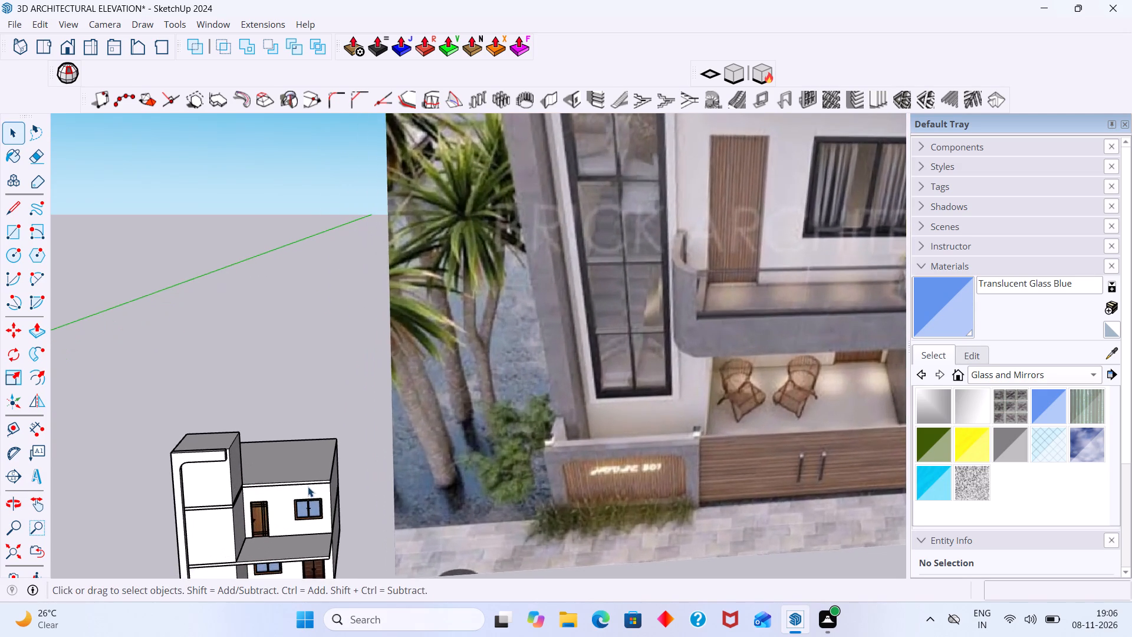
{"action": "scroll", "coordinate": [308, 487], "scroll_direction": "down", "scroll_amount": 5}
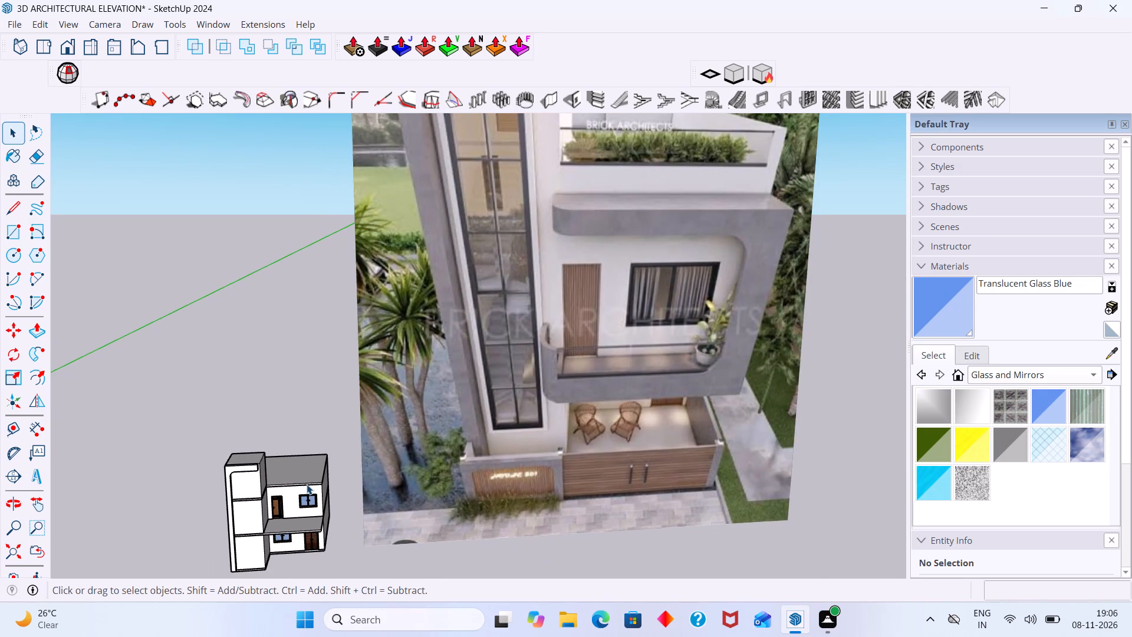
{"action": "middle_click_drag", "start_coordinate": [297, 478], "coordinate": [271, 446]}
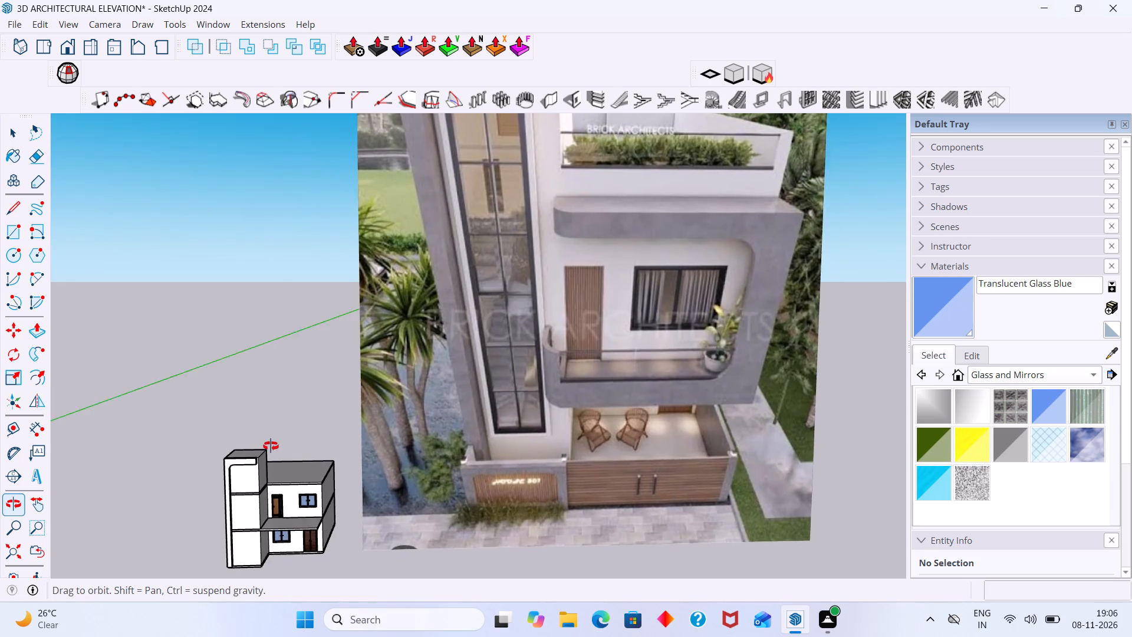
{"action": "middle_click_drag", "start_coordinate": [271, 446], "coordinate": [277, 432]}
Draw a rectangle 1' high and about 15' 10" long on the upper-floor front wall, starting where the roof edge meets the tower.
{"action": "scroll", "coordinate": [294, 515], "scroll_direction": "up", "scroll_amount": 9}
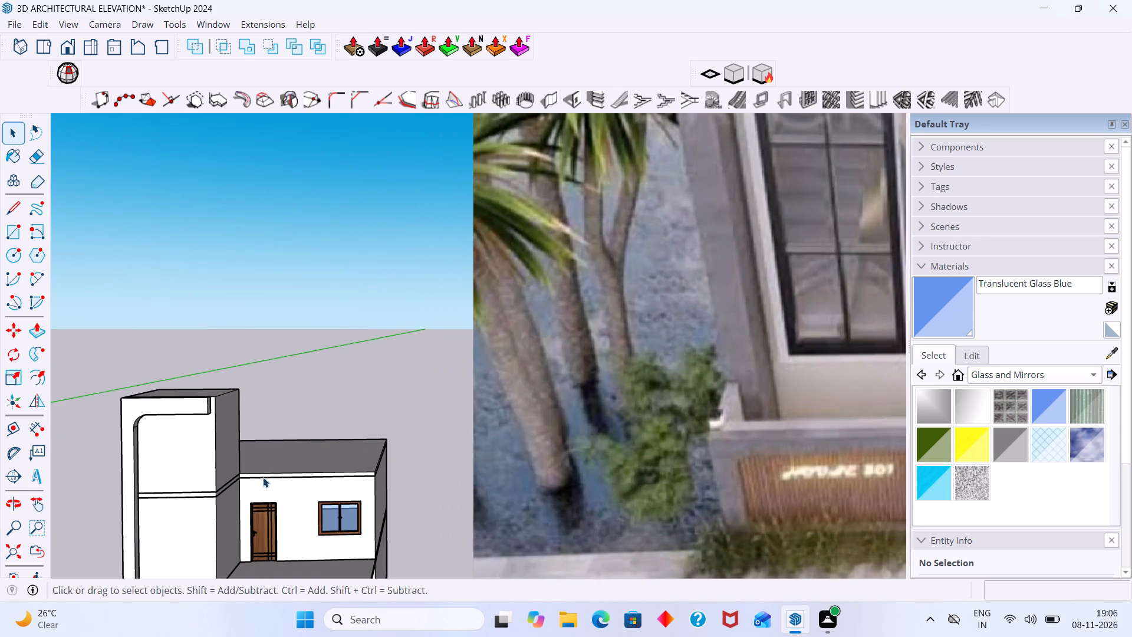
{"action": "key", "text": "r"}
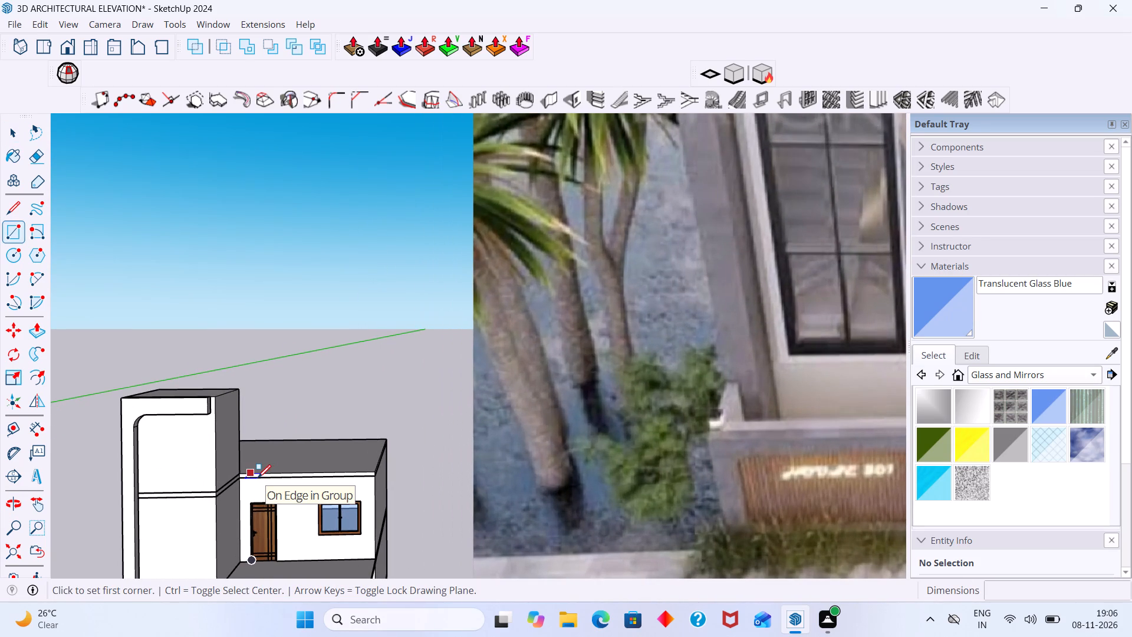
{"action": "scroll", "coordinate": [317, 481], "scroll_direction": "up", "scroll_amount": 6}
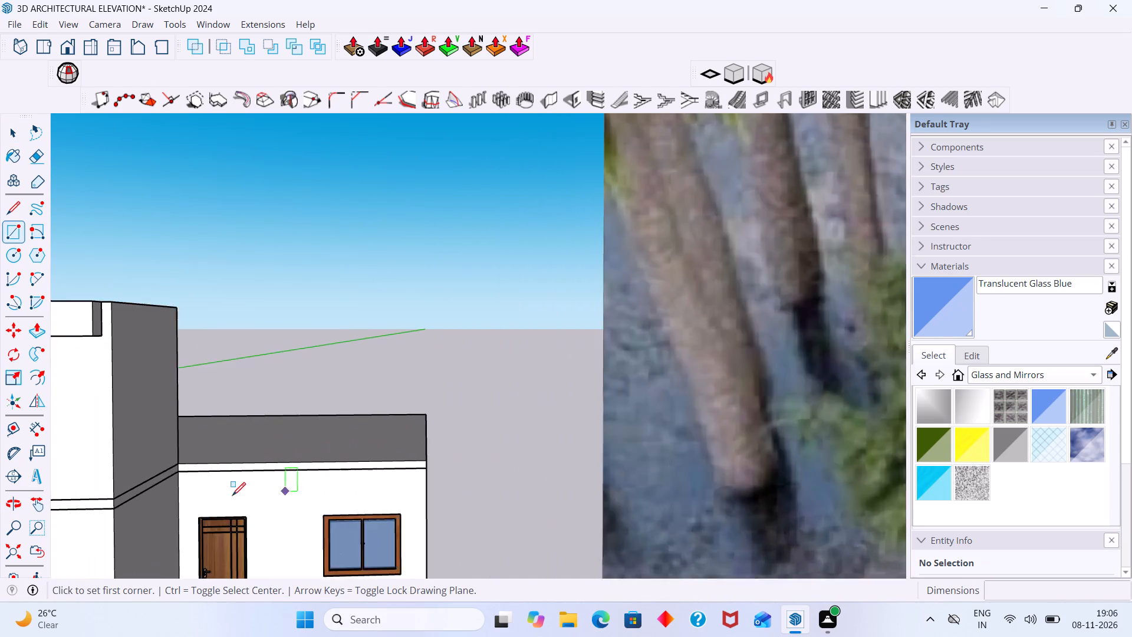
{"action": "scroll", "coordinate": [232, 495], "scroll_direction": "up", "scroll_amount": 3}
{"action": "middle_click_drag", "start_coordinate": [233, 507], "coordinate": [245, 539]}
{"action": "scroll", "coordinate": [245, 541], "scroll_direction": "up", "scroll_amount": 4}
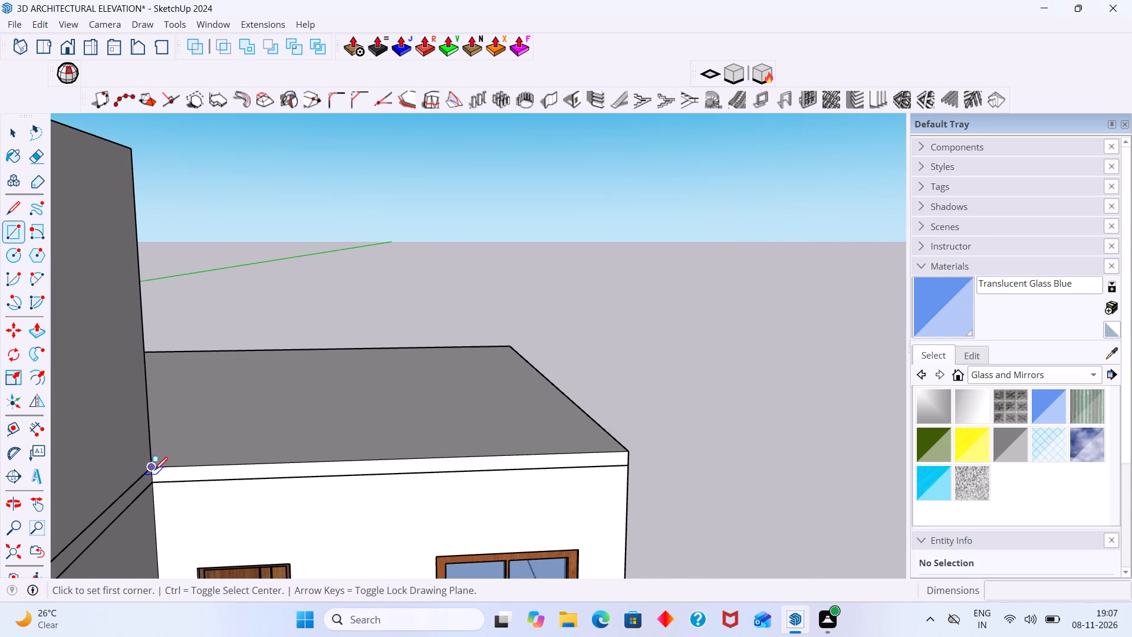
{"action": "left_click", "coordinate": [153, 467]}
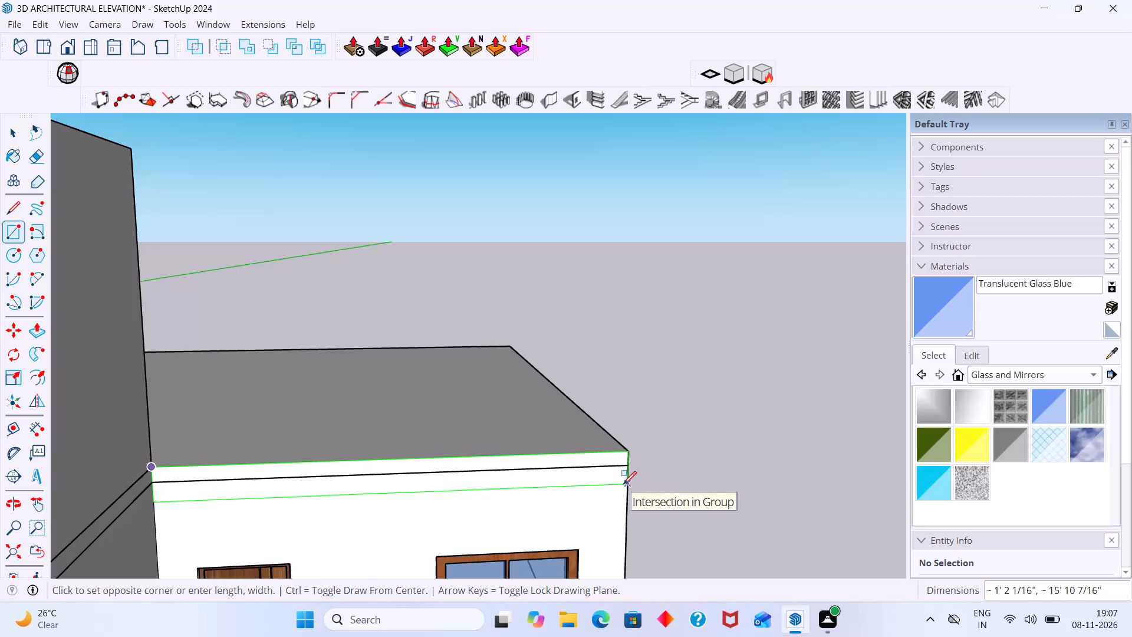
{"action": "type", "text": "1'"}
{"action": "key", "text": "Return"}
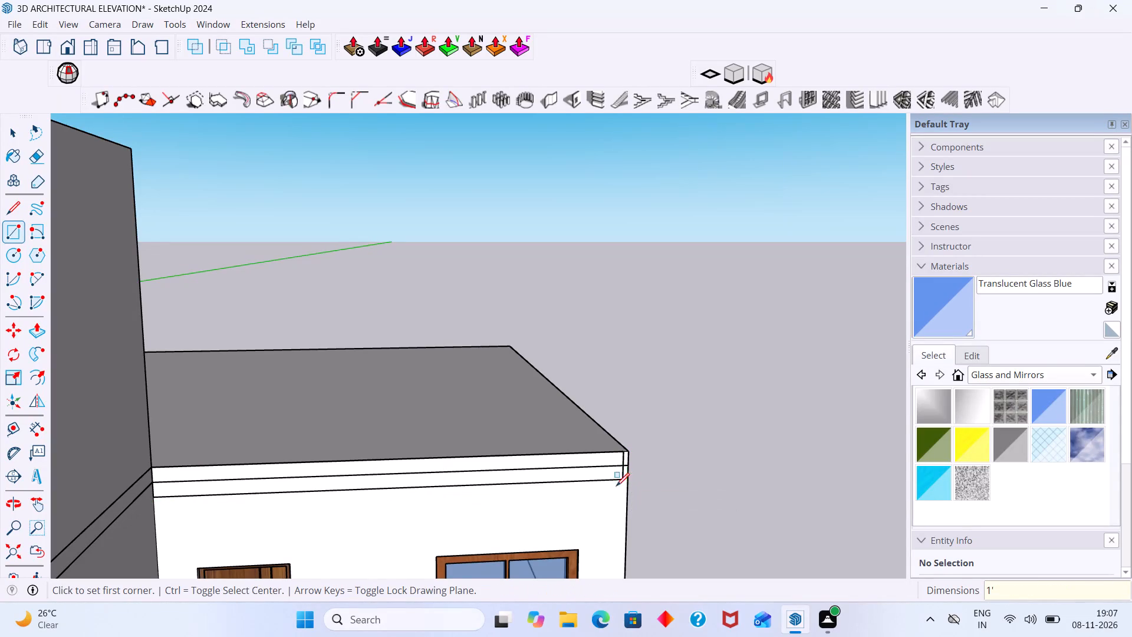
{"action": "key", "text": "space"}
Push/Pull the new 1' high strip at the roof edge outward from the upper-floor front wall.
{"action": "scroll", "coordinate": [222, 487], "scroll_direction": "up", "scroll_amount": 8}
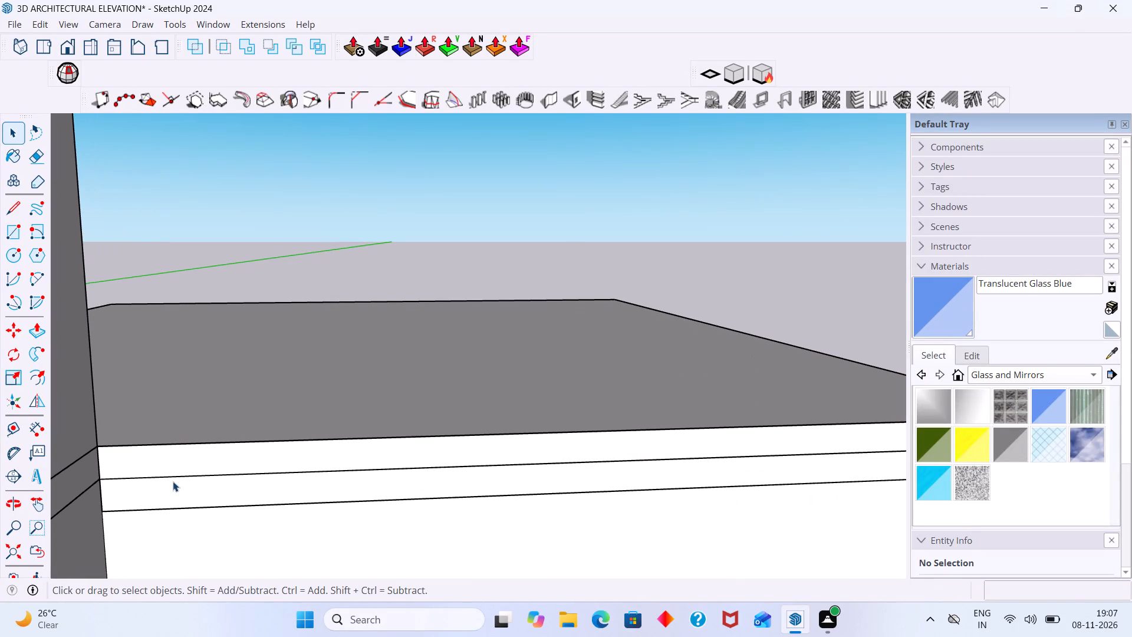
{"action": "left_click", "coordinate": [172, 464]}
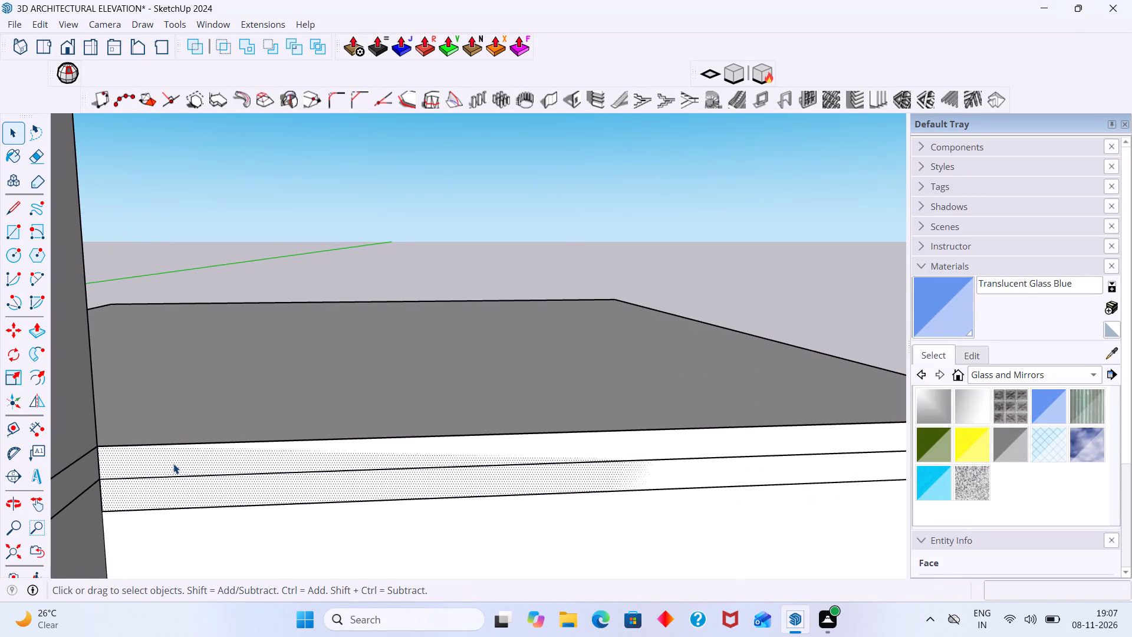
{"action": "key", "text": "p"}
{"action": "left_click", "coordinate": [174, 463]}
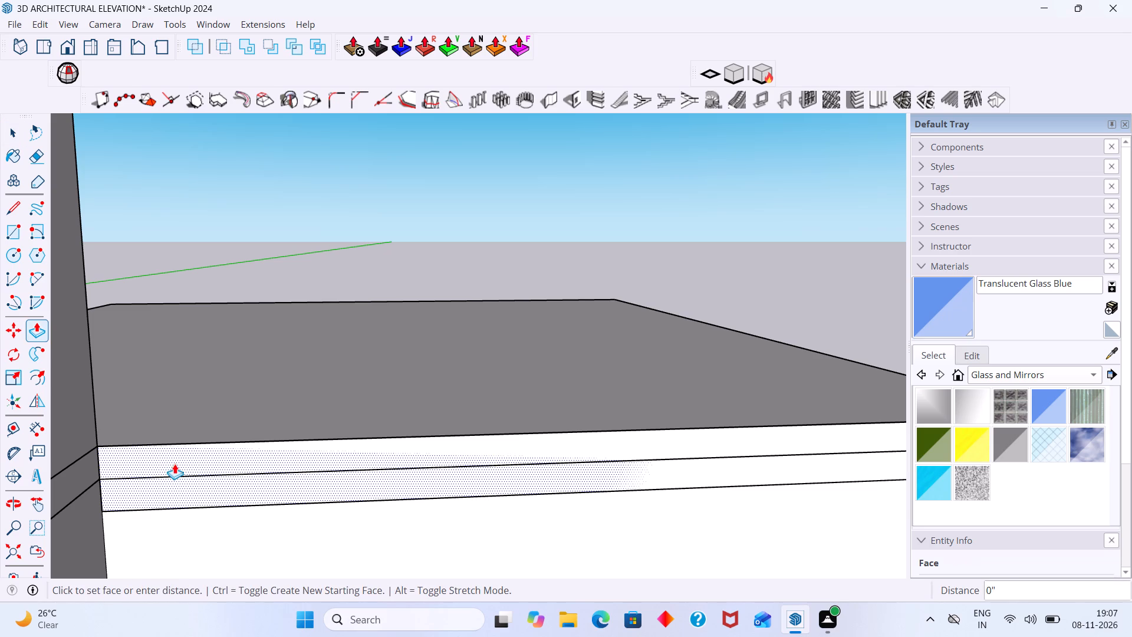
{"action": "scroll", "coordinate": [173, 474], "scroll_direction": "down", "scroll_amount": 6}
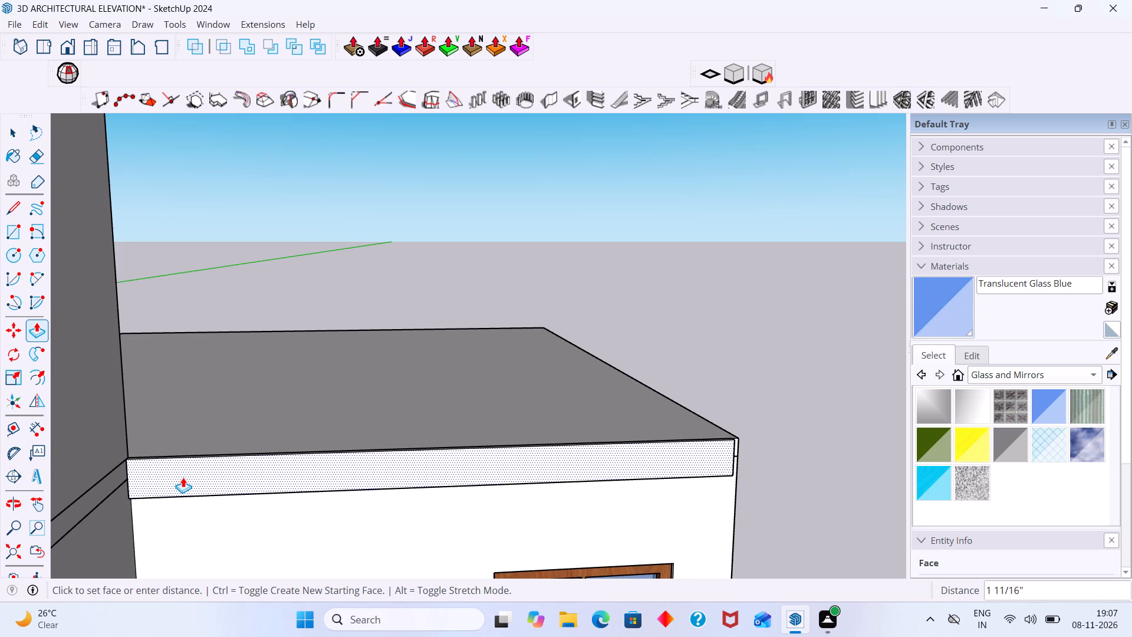
{"action": "scroll", "coordinate": [183, 477], "scroll_direction": "down", "scroll_amount": 3}
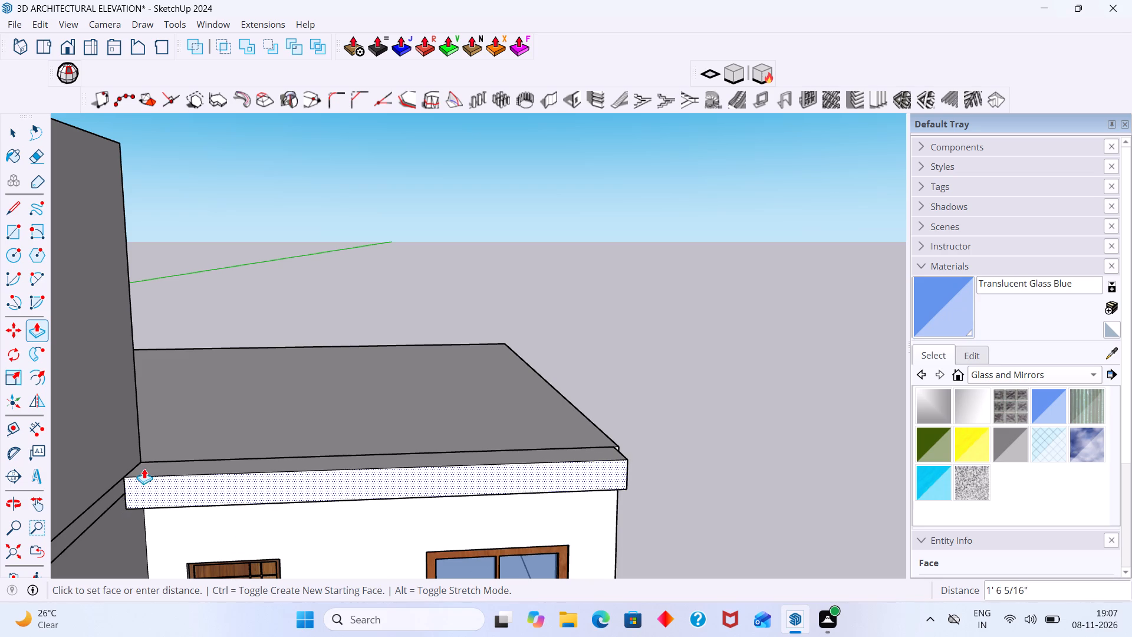
{"action": "middle_click_drag", "start_coordinate": [82, 510], "coordinate": [87, 488]}
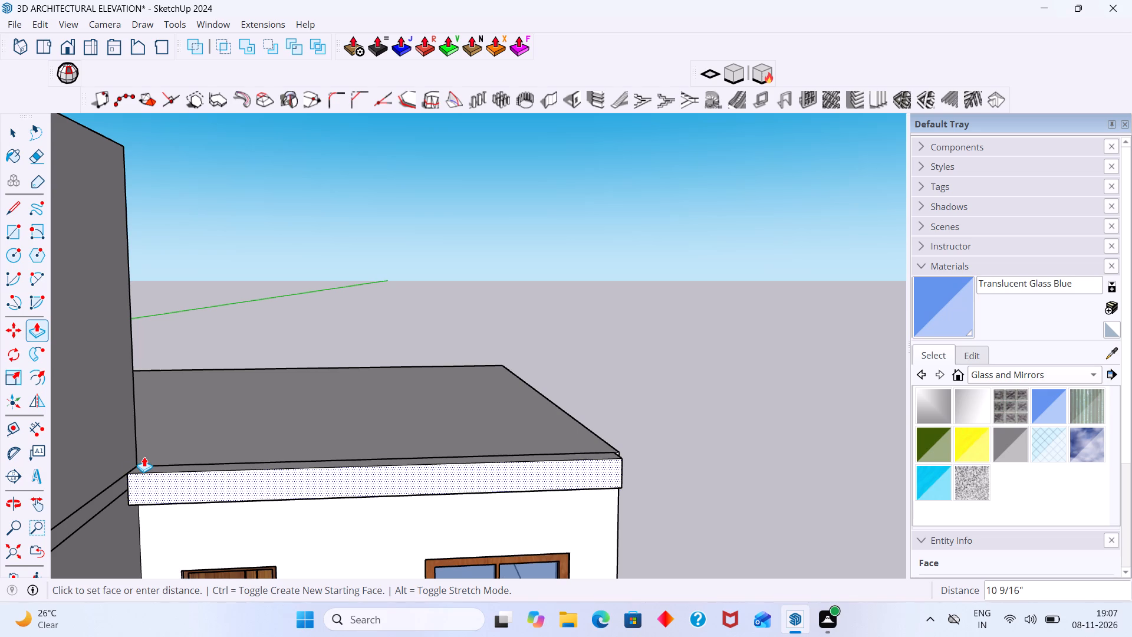
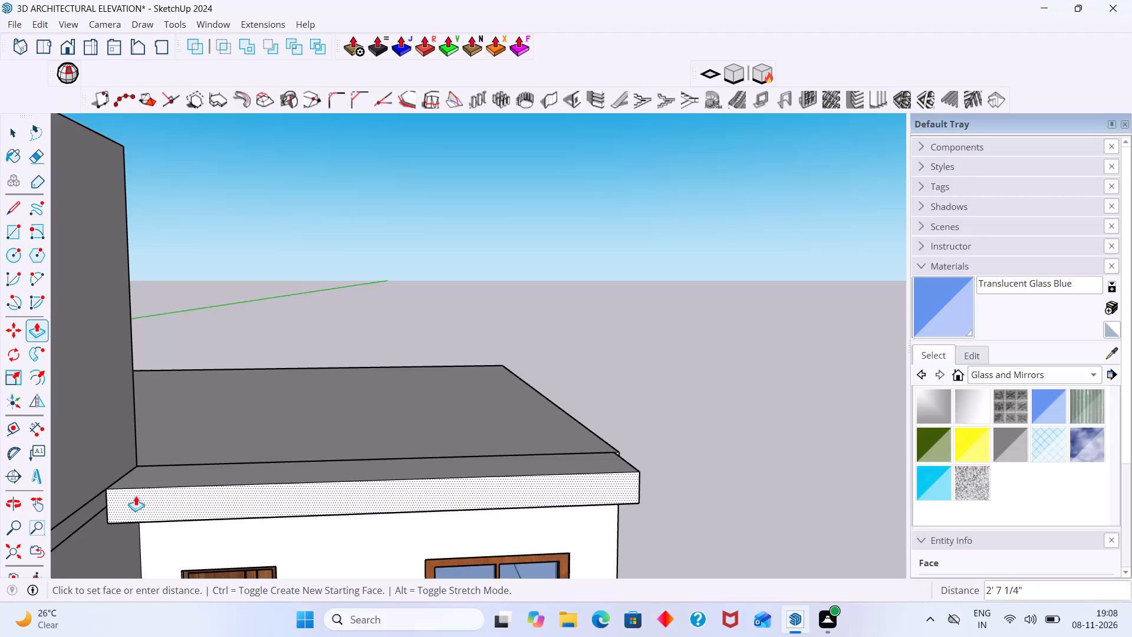
Set the roof band's projection from the upper-floor front wall to 1'.
{"action": "middle_click_drag", "start_coordinate": [145, 490], "coordinate": [24, 561]}
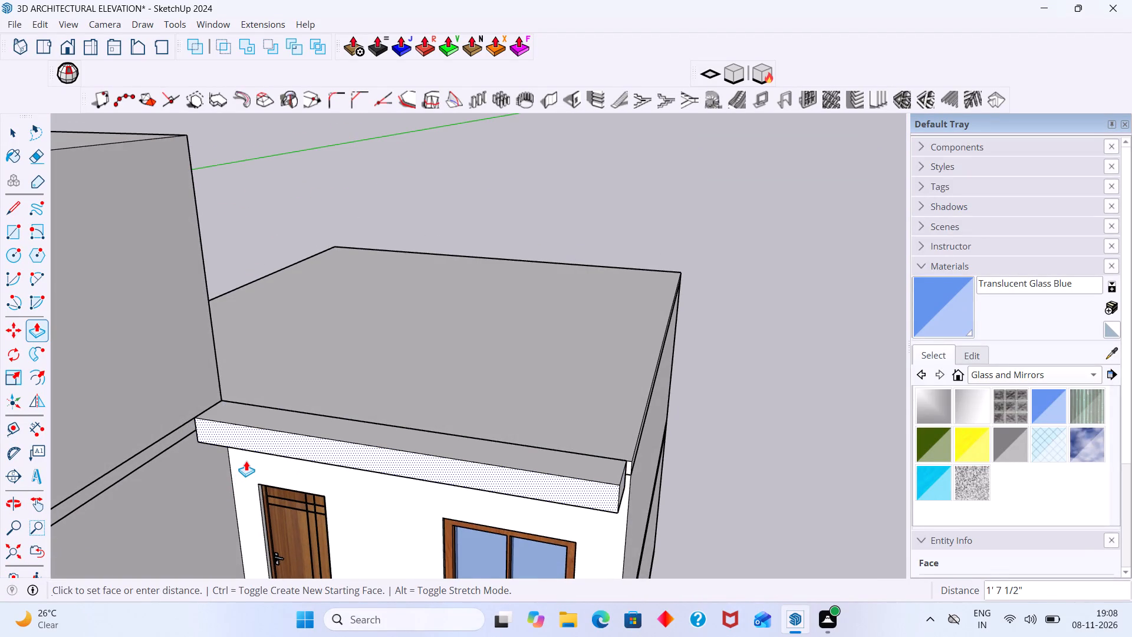
{"action": "type", "text": "1'"}
{"action": "key", "text": "Return"}
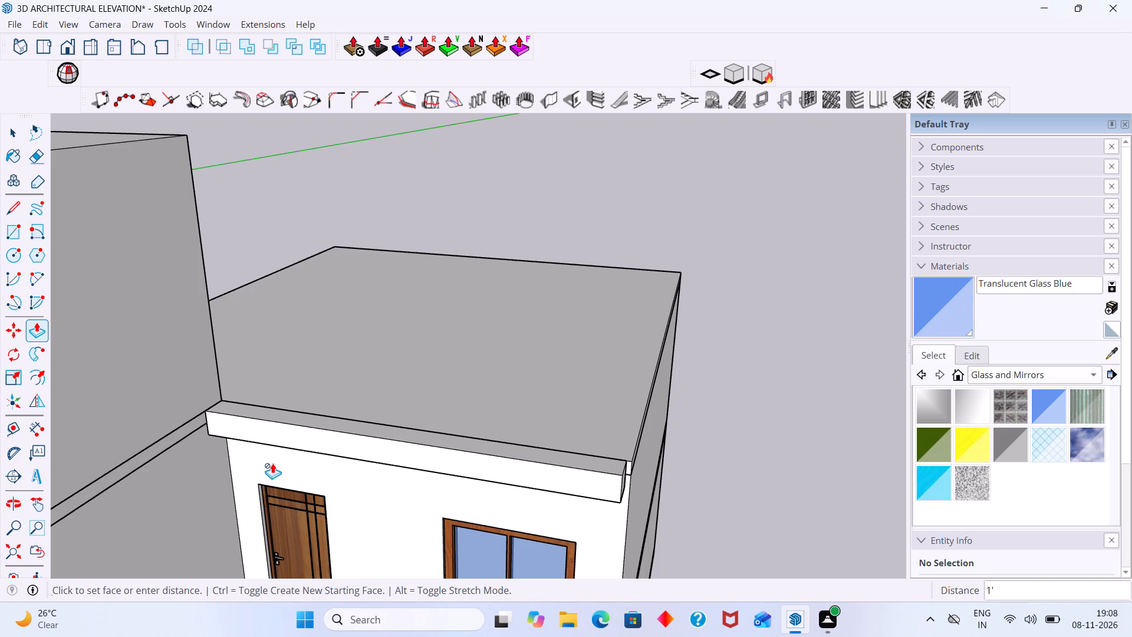
{"action": "middle_click_drag", "start_coordinate": [306, 409], "coordinate": [245, 388]}
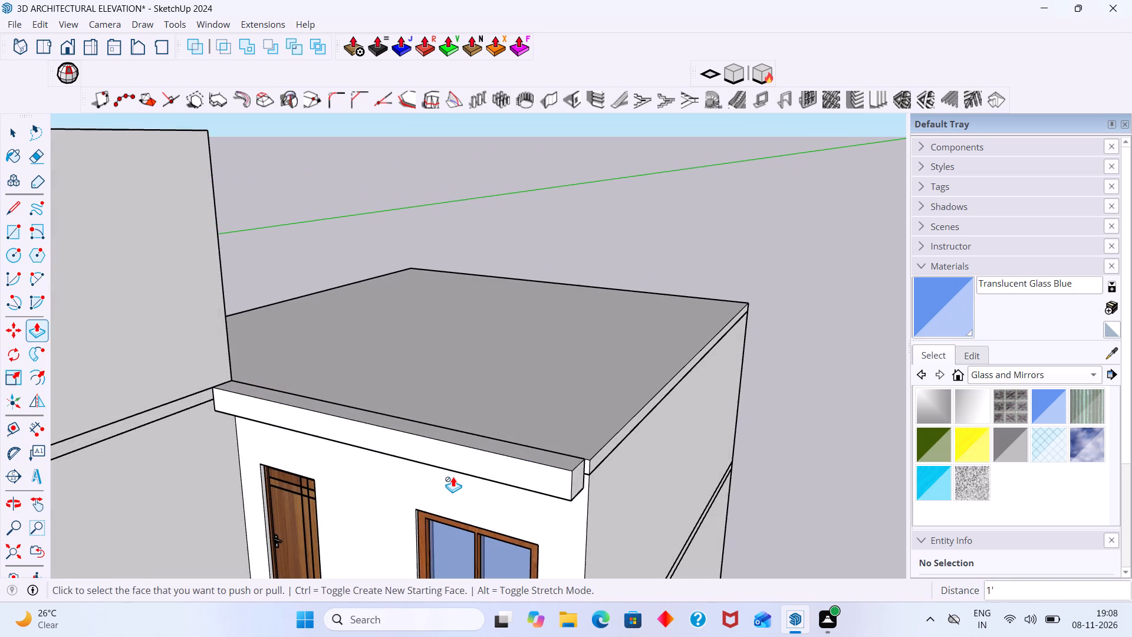
{"action": "scroll", "coordinate": [453, 477], "scroll_direction": "down", "scroll_amount": 3}
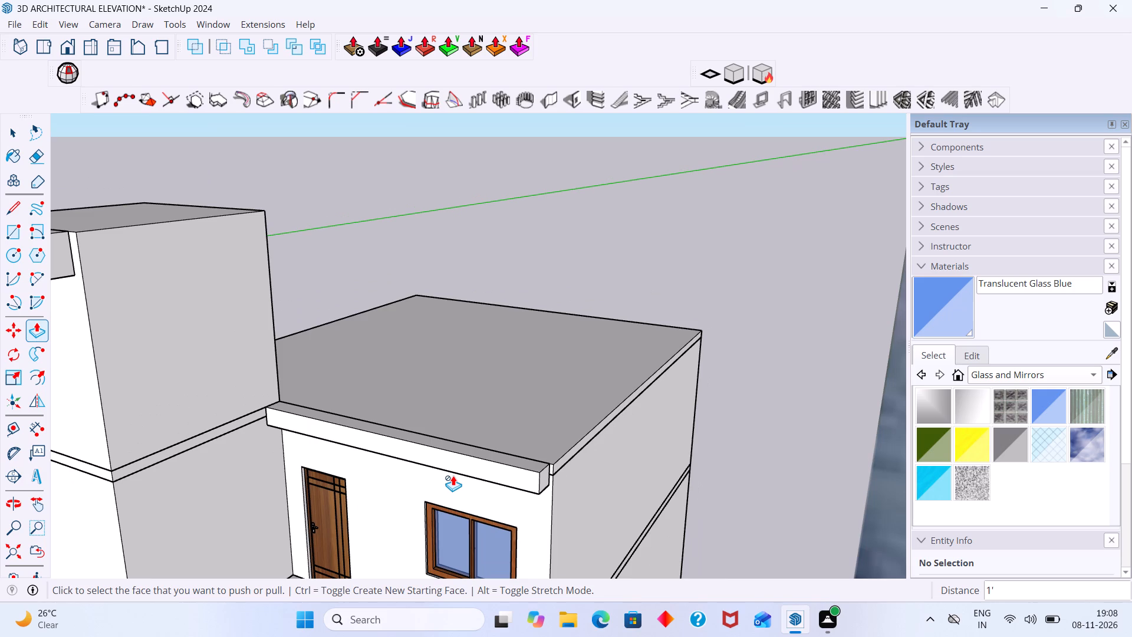
{"action": "scroll", "coordinate": [447, 474], "scroll_direction": "down", "scroll_amount": 2}
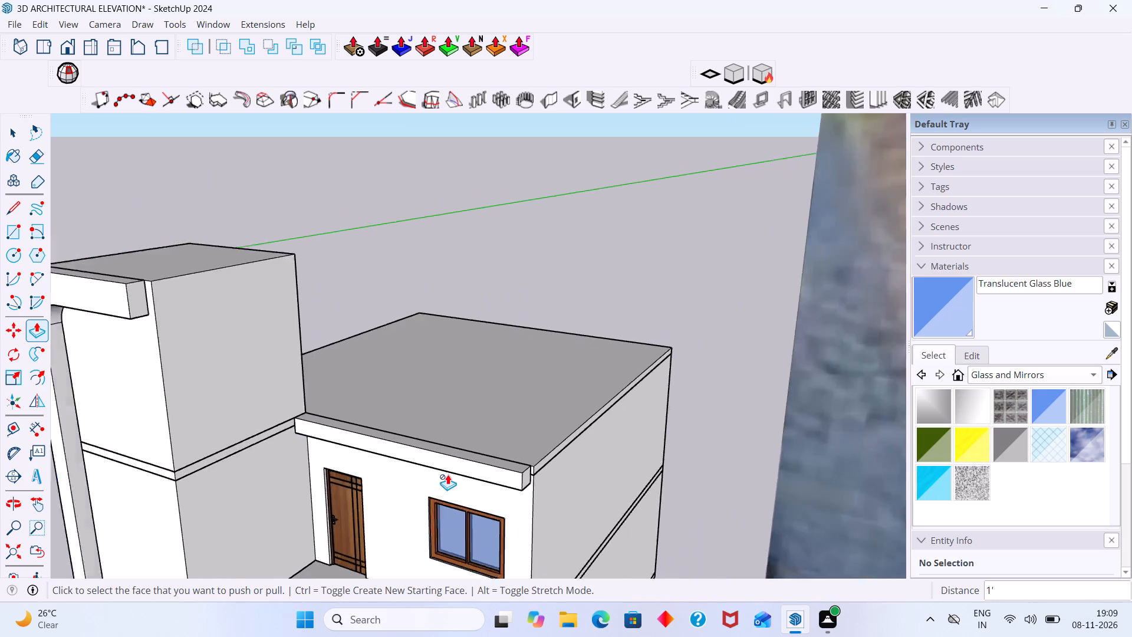
{"action": "scroll", "coordinate": [447, 474], "scroll_direction": "down", "scroll_amount": 6}
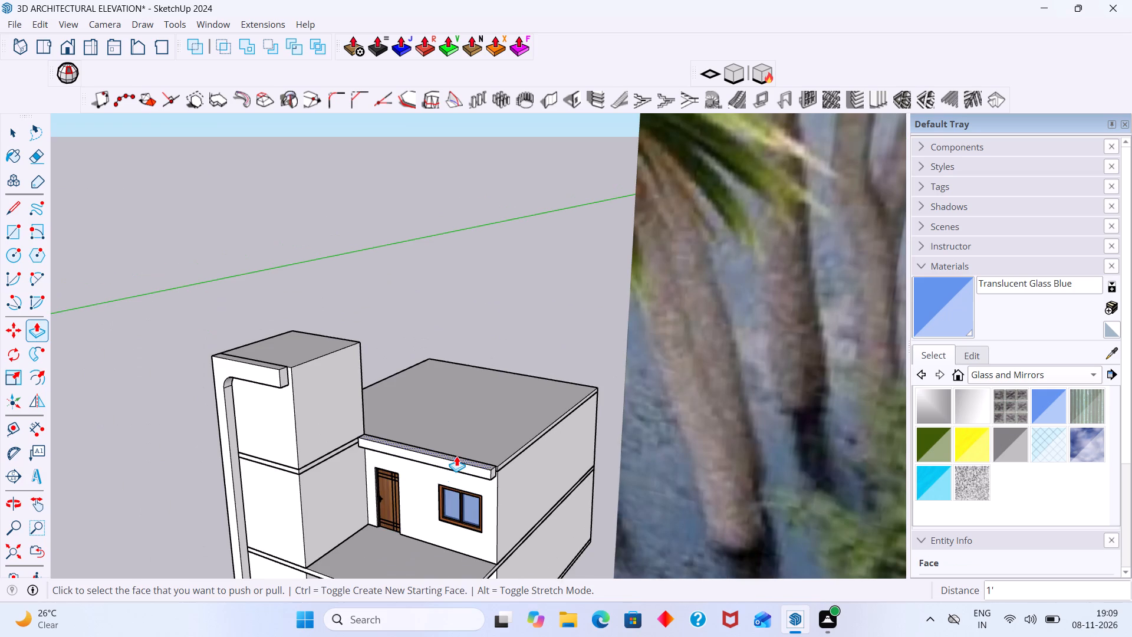
{"action": "key", "text": "space"}
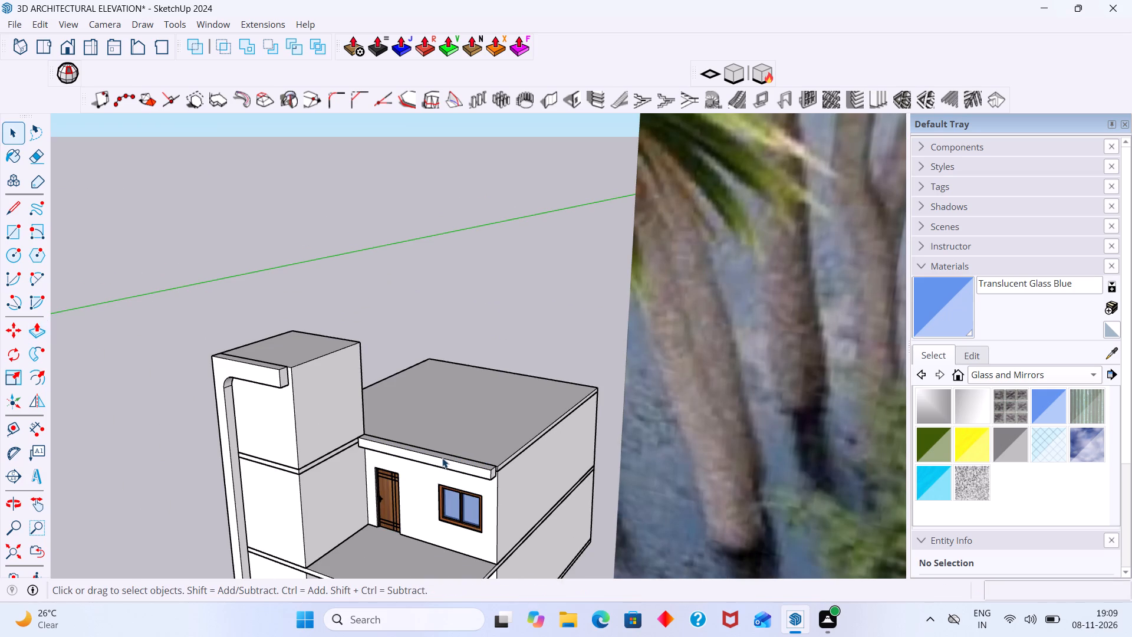
Compare the projecting roof band and its end at the tower with the rounded concrete band in the reference photo.
{"action": "scroll", "coordinate": [435, 458], "scroll_direction": "down", "scroll_amount": 3}
{"action": "scroll", "coordinate": [484, 454], "scroll_direction": "up", "scroll_amount": 6}
{"action": "middle_click_drag", "start_coordinate": [489, 459], "coordinate": [486, 459], "text": "shift"}
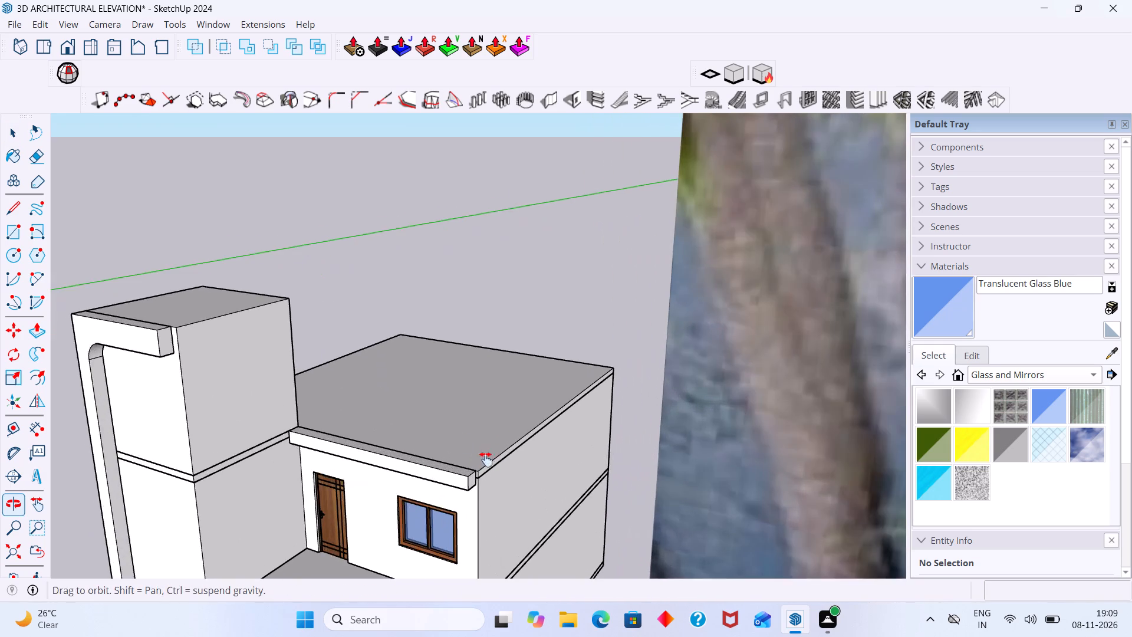
{"action": "middle_click_drag", "start_coordinate": [486, 459], "coordinate": [261, 387], "text": "shift"}
{"action": "scroll", "coordinate": [260, 394], "scroll_direction": "down", "scroll_amount": 5}
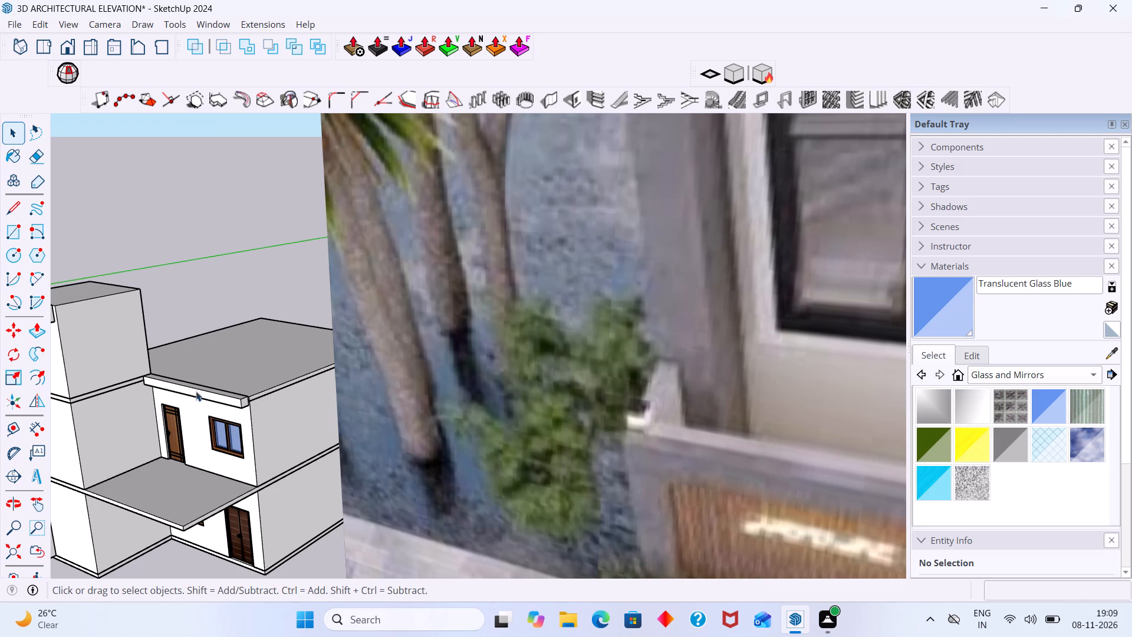
{"action": "scroll", "coordinate": [198, 388], "scroll_direction": "down", "scroll_amount": 20}
{"action": "scroll", "coordinate": [198, 388], "scroll_direction": "down", "scroll_amount": 6}
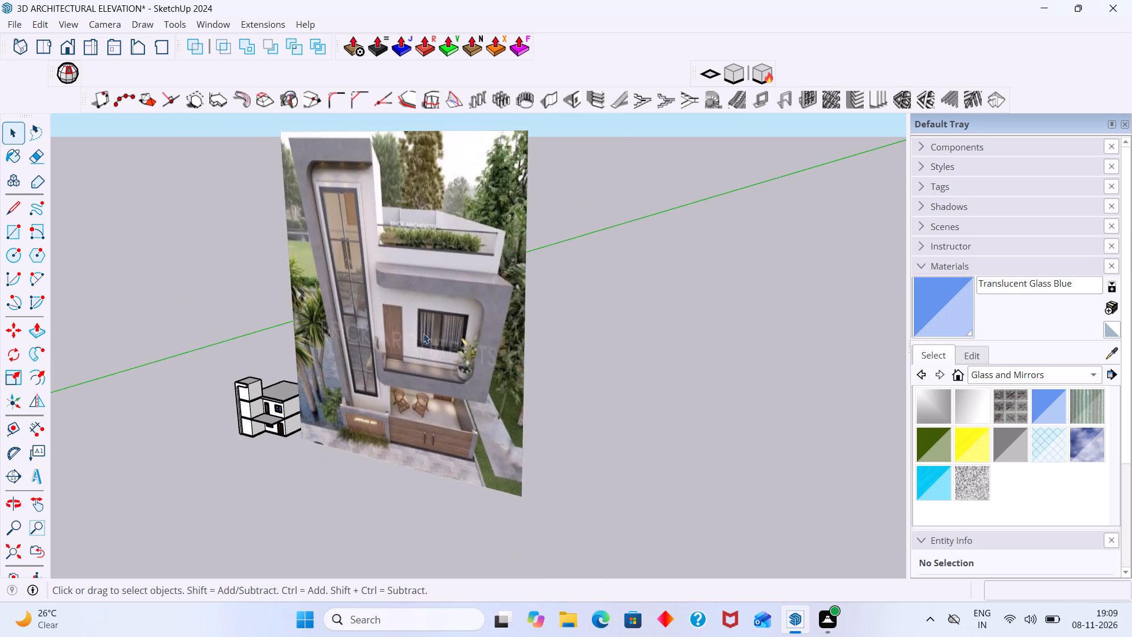
{"action": "middle_click_drag", "start_coordinate": [444, 308], "coordinate": [333, 287]}
{"action": "scroll", "coordinate": [347, 304], "scroll_direction": "up", "scroll_amount": 9}
{"action": "middle_click_drag", "start_coordinate": [351, 288], "coordinate": [375, 306]}
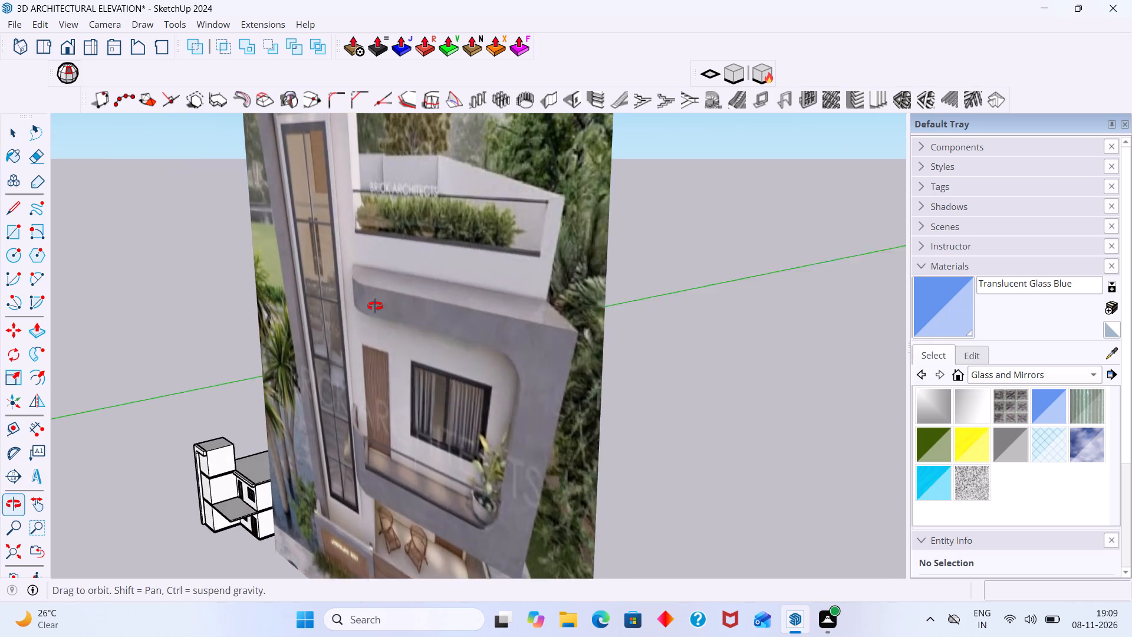
{"action": "middle_click_drag", "start_coordinate": [375, 306], "coordinate": [419, 318]}
{"action": "scroll", "coordinate": [468, 365], "scroll_direction": "down", "scroll_amount": 6}
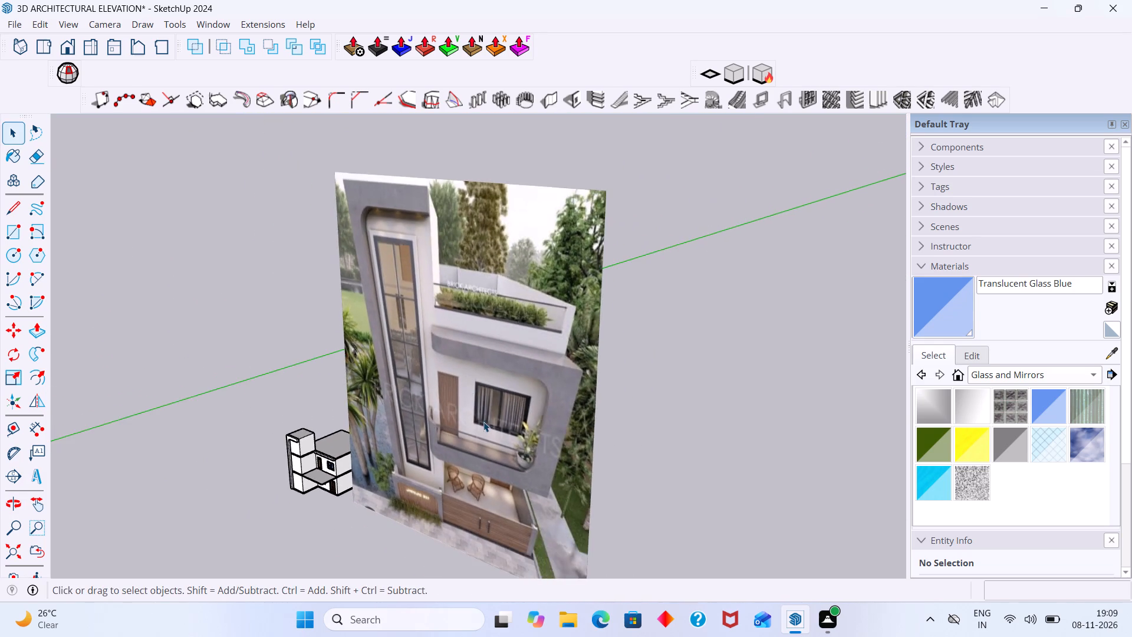
{"action": "middle_click_drag", "start_coordinate": [466, 422], "coordinate": [601, 406]}
{"action": "scroll", "coordinate": [314, 497], "scroll_direction": "up", "scroll_amount": 12}
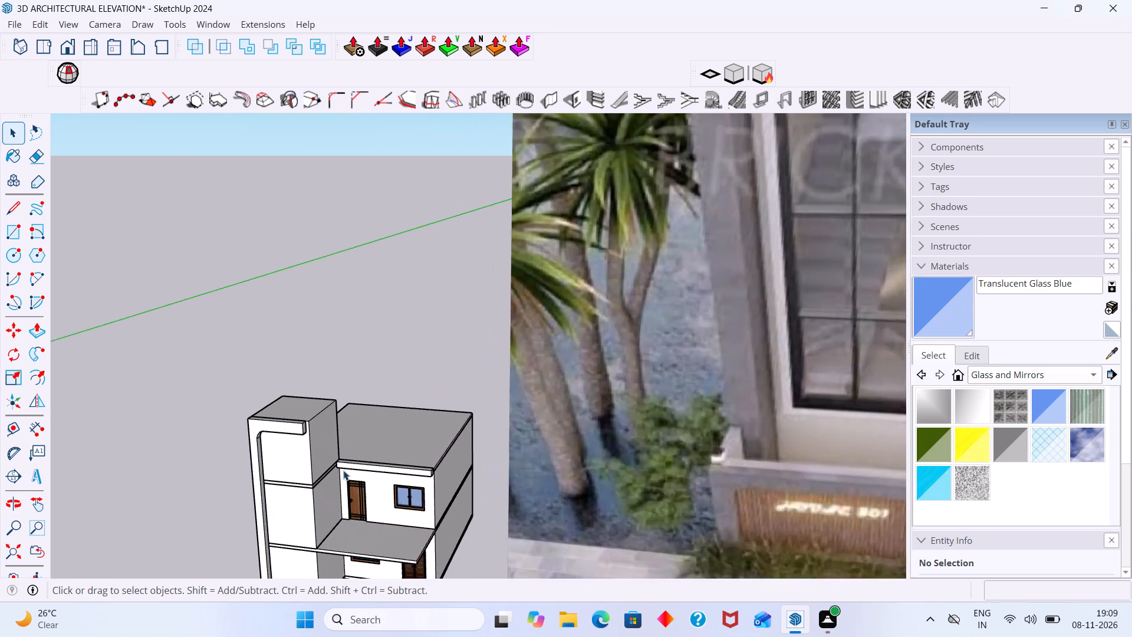
{"action": "scroll", "coordinate": [343, 470], "scroll_direction": "up", "scroll_amount": 13}
{"action": "middle_click_drag", "start_coordinate": [338, 483], "coordinate": [380, 489]}
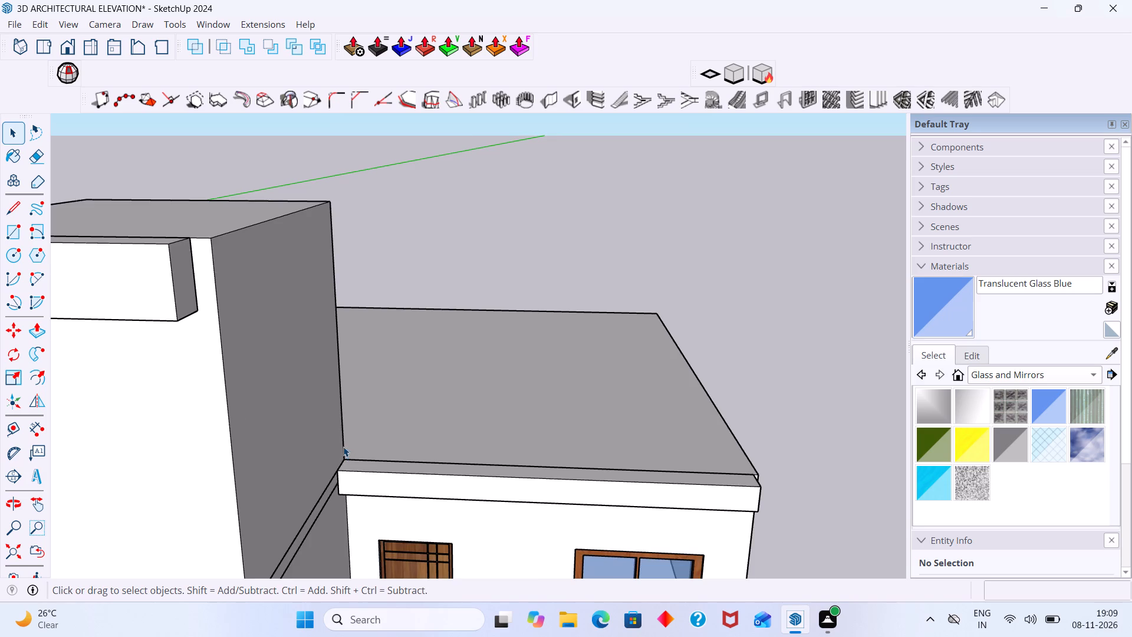
{"action": "scroll", "coordinate": [341, 450], "scroll_direction": "down", "scroll_amount": 4}
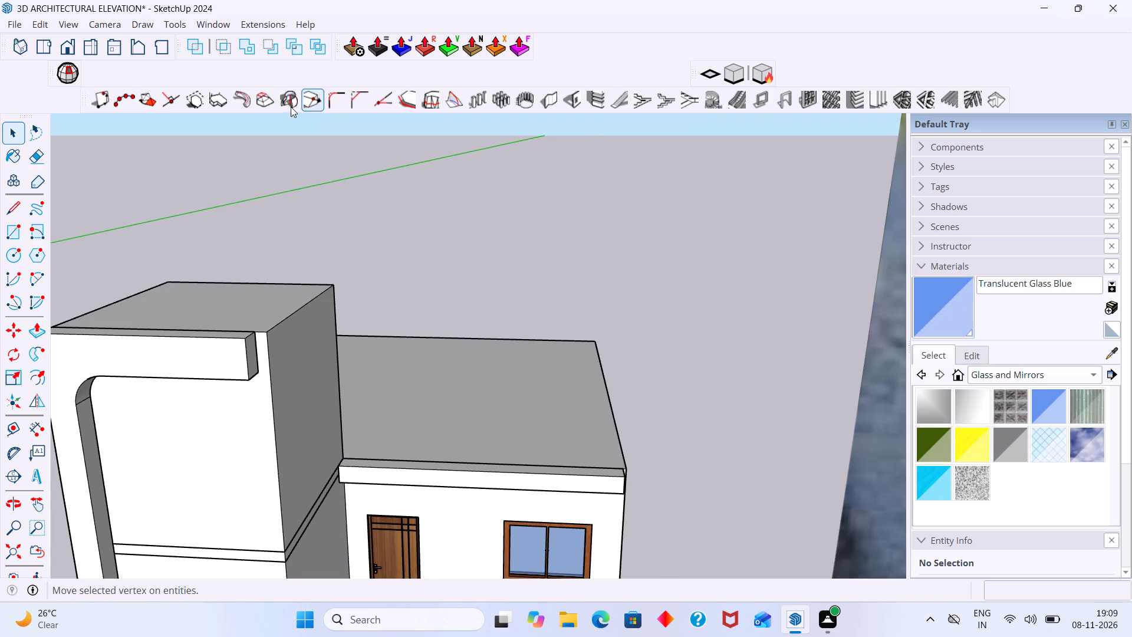
Make the Bevel extension's tools available in the workspace.
{"action": "right_click", "coordinate": [682, 38]}
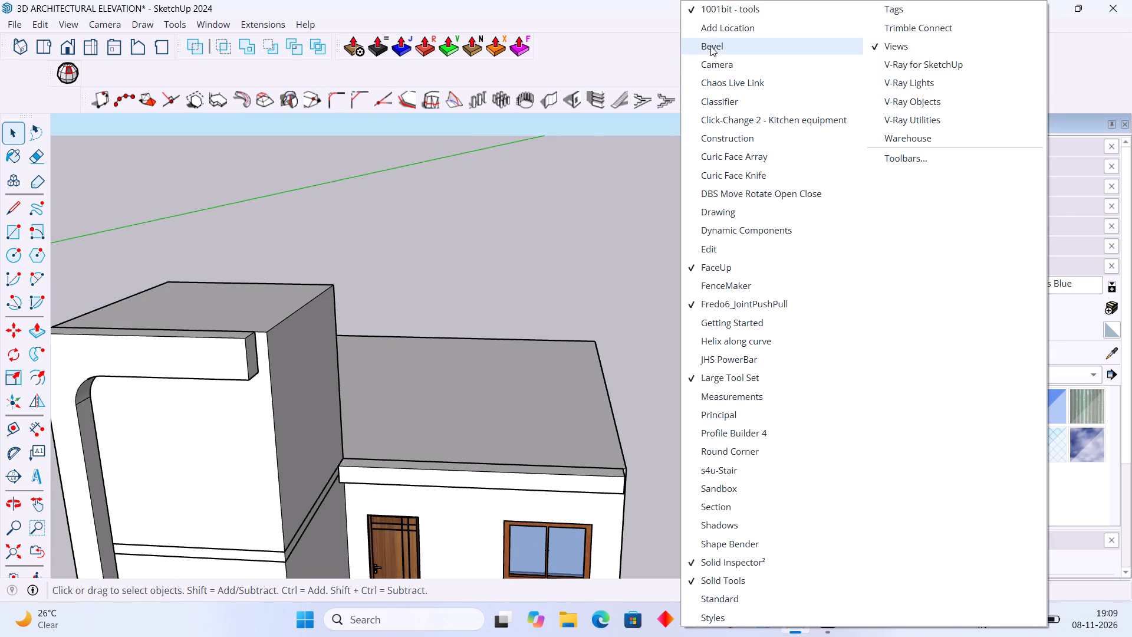
{"action": "left_click", "coordinate": [710, 46]}
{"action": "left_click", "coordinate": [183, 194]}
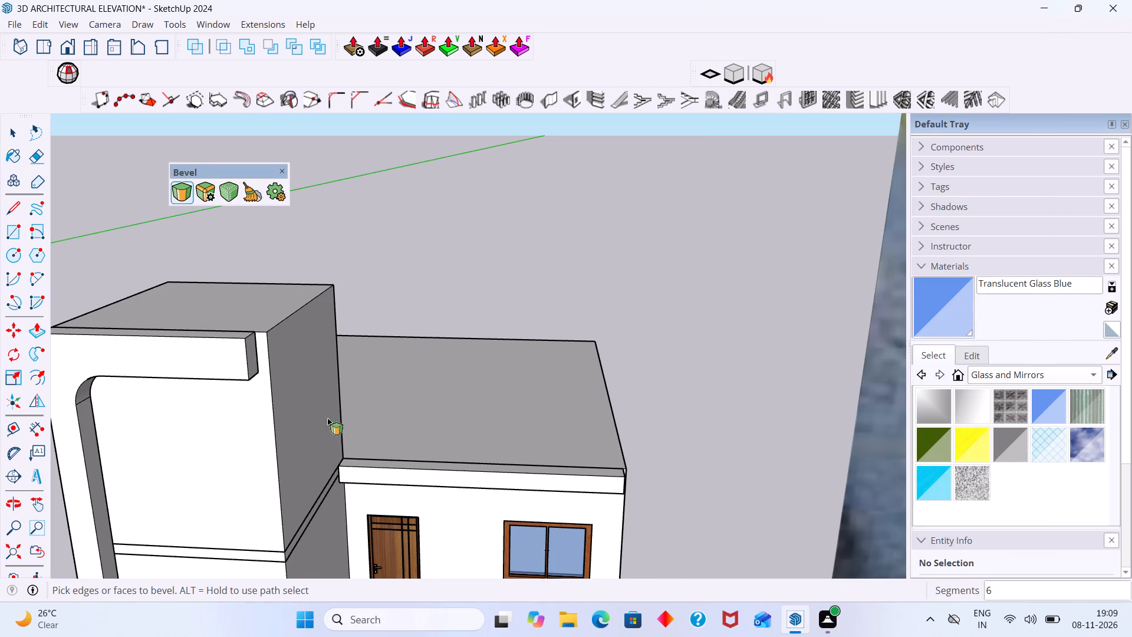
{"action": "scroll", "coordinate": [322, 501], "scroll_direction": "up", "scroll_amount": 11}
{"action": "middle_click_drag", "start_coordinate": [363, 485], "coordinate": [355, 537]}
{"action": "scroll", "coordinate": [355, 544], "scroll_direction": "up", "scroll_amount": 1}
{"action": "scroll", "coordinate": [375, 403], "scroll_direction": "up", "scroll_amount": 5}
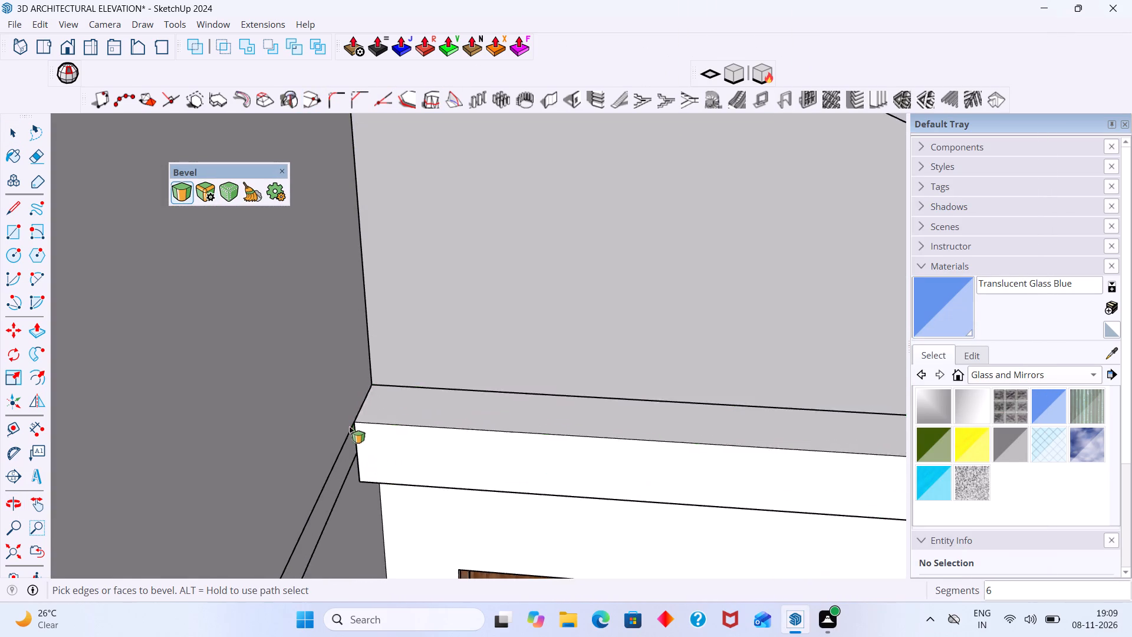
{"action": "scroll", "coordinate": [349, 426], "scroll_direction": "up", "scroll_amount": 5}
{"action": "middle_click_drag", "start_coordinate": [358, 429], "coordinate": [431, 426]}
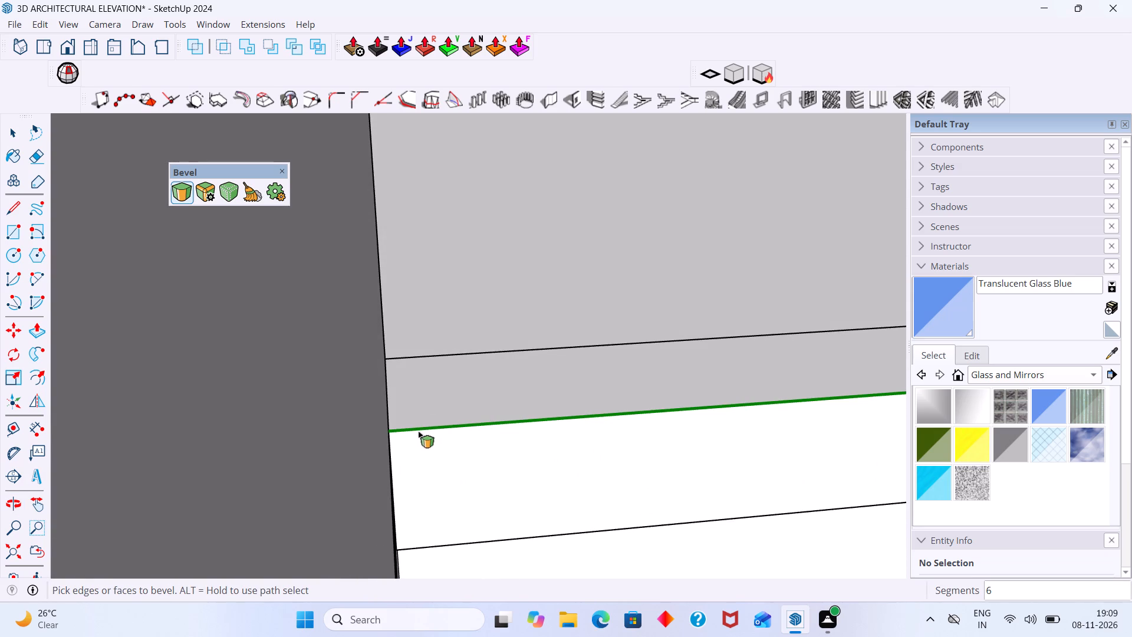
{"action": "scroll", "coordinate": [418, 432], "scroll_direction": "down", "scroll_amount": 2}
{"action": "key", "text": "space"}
Examine the reference photo's balcony and ground-floor frontage alongside the house model's balcony slab and front walls.
{"action": "scroll", "coordinate": [407, 437], "scroll_direction": "down", "scroll_amount": 7}
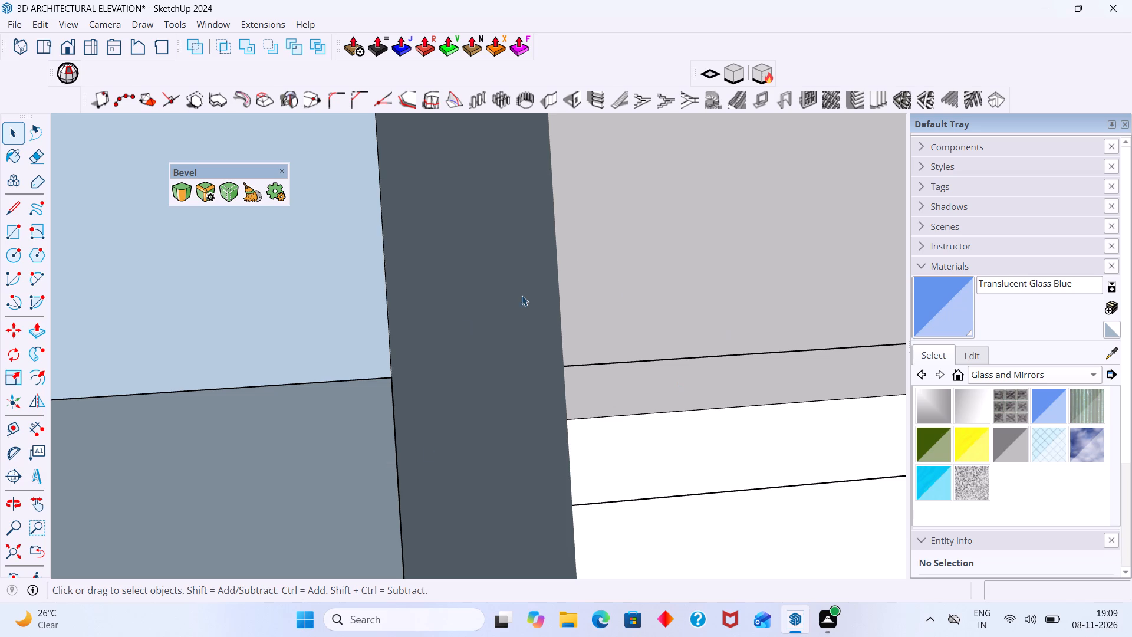
{"action": "scroll", "coordinate": [436, 408], "scroll_direction": "down", "scroll_amount": 20}
{"action": "scroll", "coordinate": [436, 408], "scroll_direction": "down", "scroll_amount": 9}
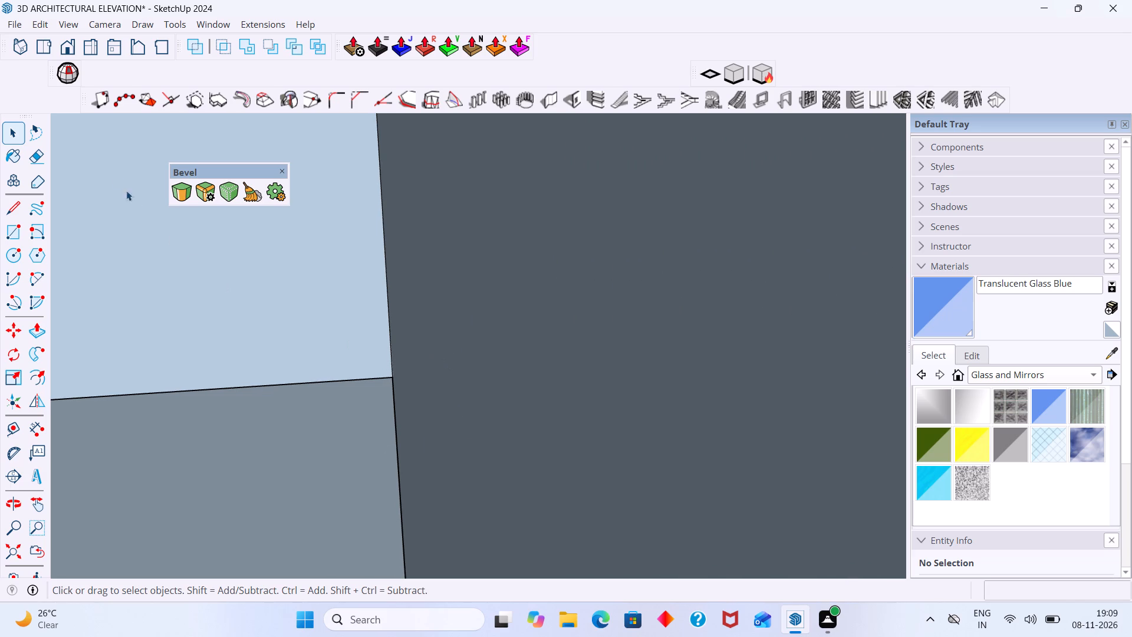
{"action": "left_click", "coordinate": [7, 555]}
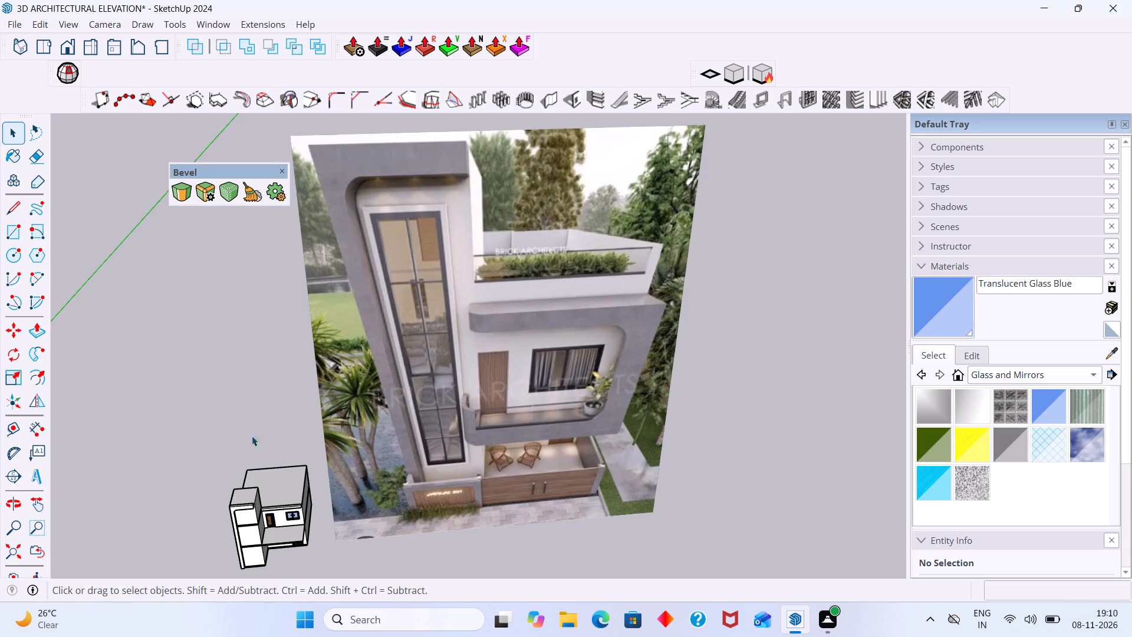
{"action": "scroll", "coordinate": [259, 434], "scroll_direction": "down", "scroll_amount": 1}
{"action": "scroll", "coordinate": [456, 442], "scroll_direction": "up", "scroll_amount": 4}
{"action": "middle_click_drag", "start_coordinate": [259, 514], "coordinate": [259, 506], "text": "shift"}
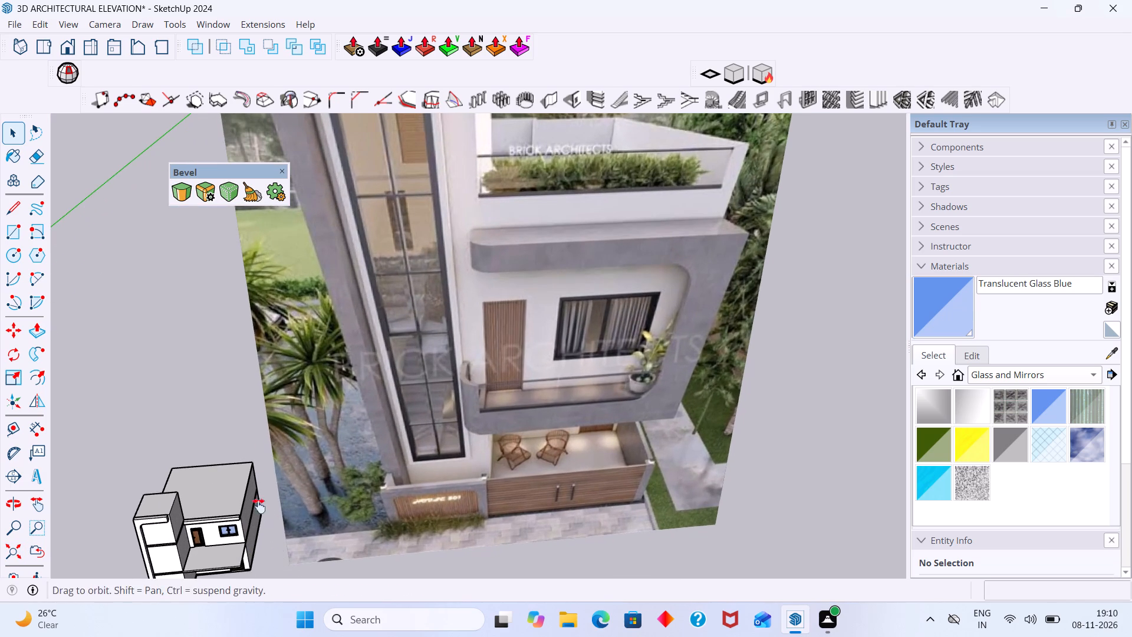
{"action": "middle_click_drag", "start_coordinate": [259, 506], "coordinate": [297, 356], "text": "shift"}
{"action": "scroll", "coordinate": [255, 412], "scroll_direction": "up", "scroll_amount": 10}
{"action": "scroll", "coordinate": [194, 310], "scroll_direction": "up", "scroll_amount": 2}
{"action": "middle_click_drag", "start_coordinate": [268, 445], "coordinate": [264, 446]}
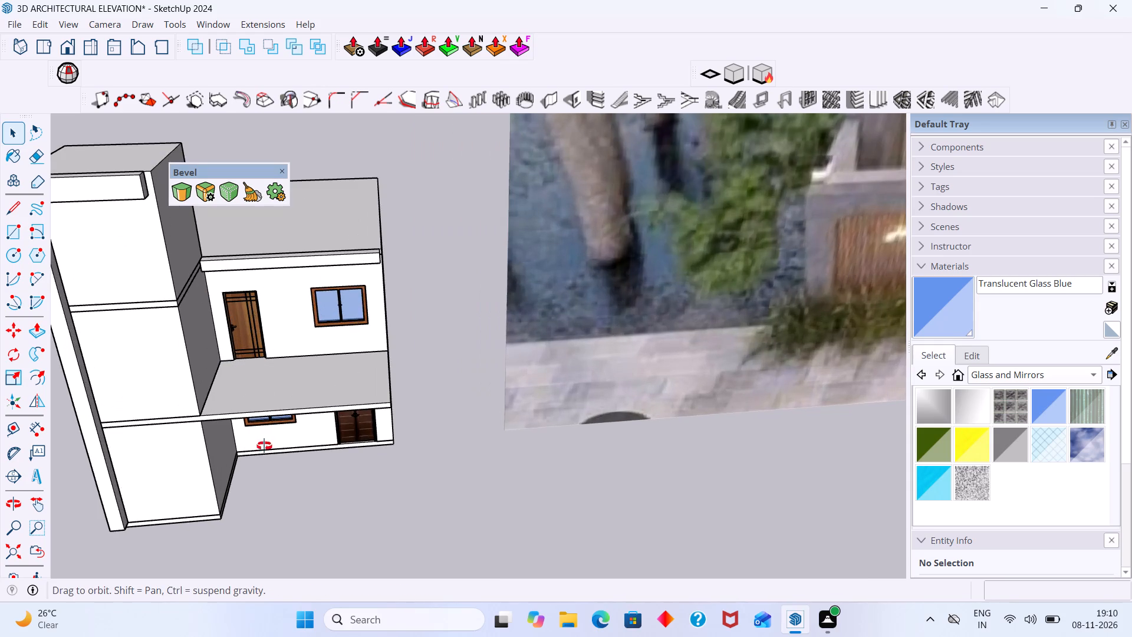
{"action": "middle_click_drag", "start_coordinate": [264, 446], "coordinate": [199, 381]}
{"action": "scroll", "coordinate": [243, 269], "scroll_direction": "up", "scroll_amount": 3}
{"action": "middle_click_drag", "start_coordinate": [246, 258], "coordinate": [212, 451]}
{"action": "scroll", "coordinate": [216, 445], "scroll_direction": "down", "scroll_amount": 16}
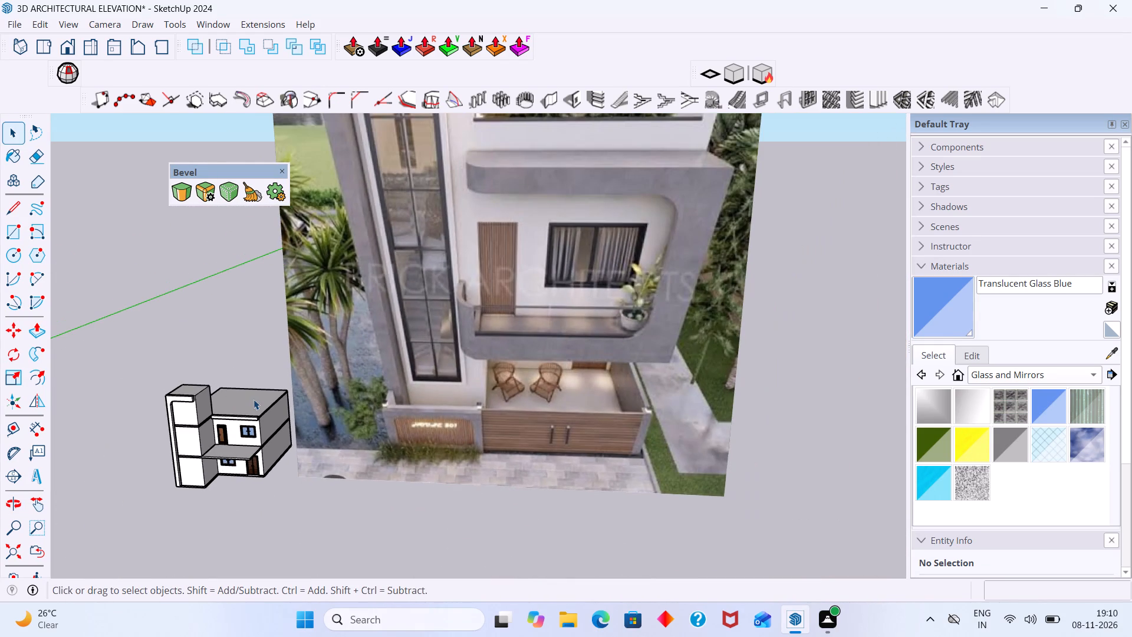
{"action": "scroll", "coordinate": [208, 462], "scroll_direction": "up", "scroll_amount": 1}
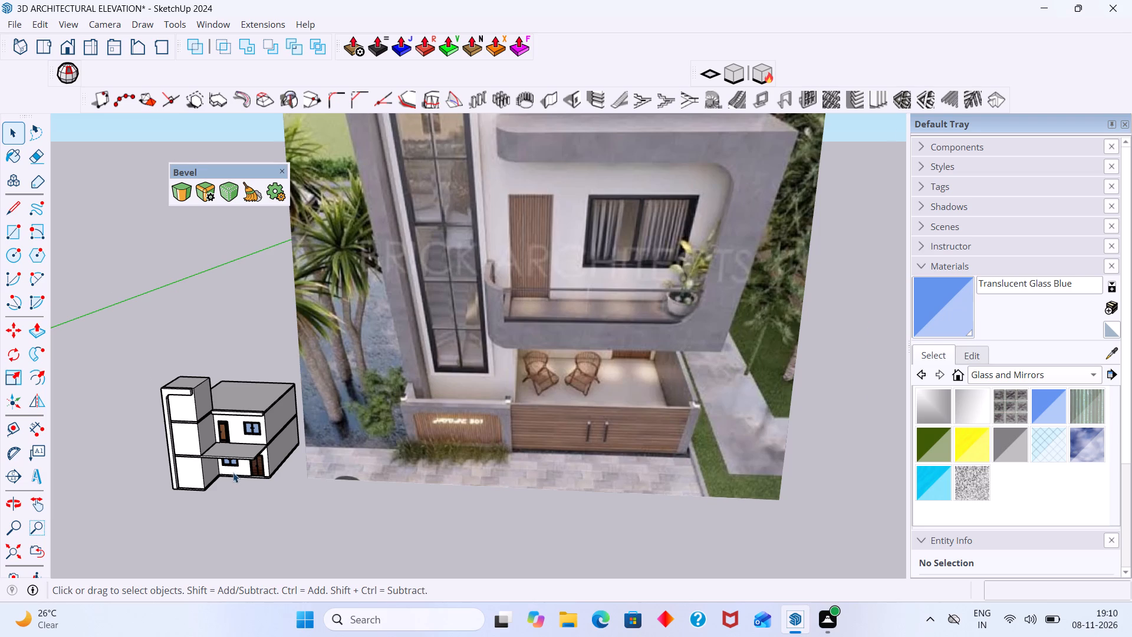
{"action": "scroll", "coordinate": [233, 472], "scroll_direction": "up", "scroll_amount": 2}
{"action": "scroll", "coordinate": [235, 460], "scroll_direction": "down", "scroll_amount": 4}
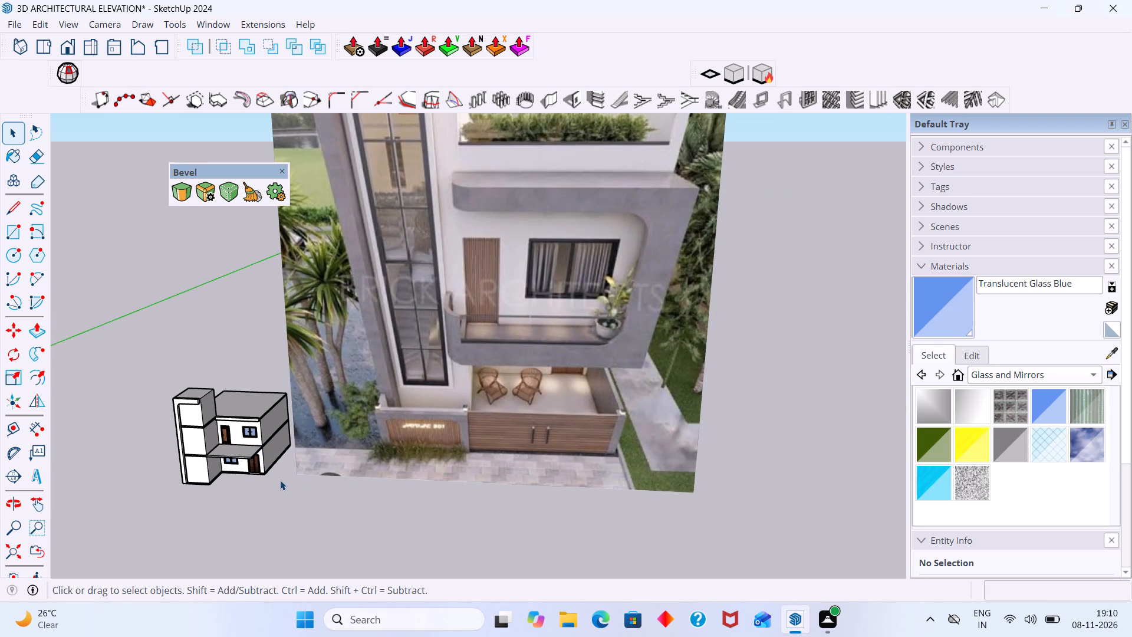
{"action": "scroll", "coordinate": [243, 472], "scroll_direction": "up", "scroll_amount": 6}
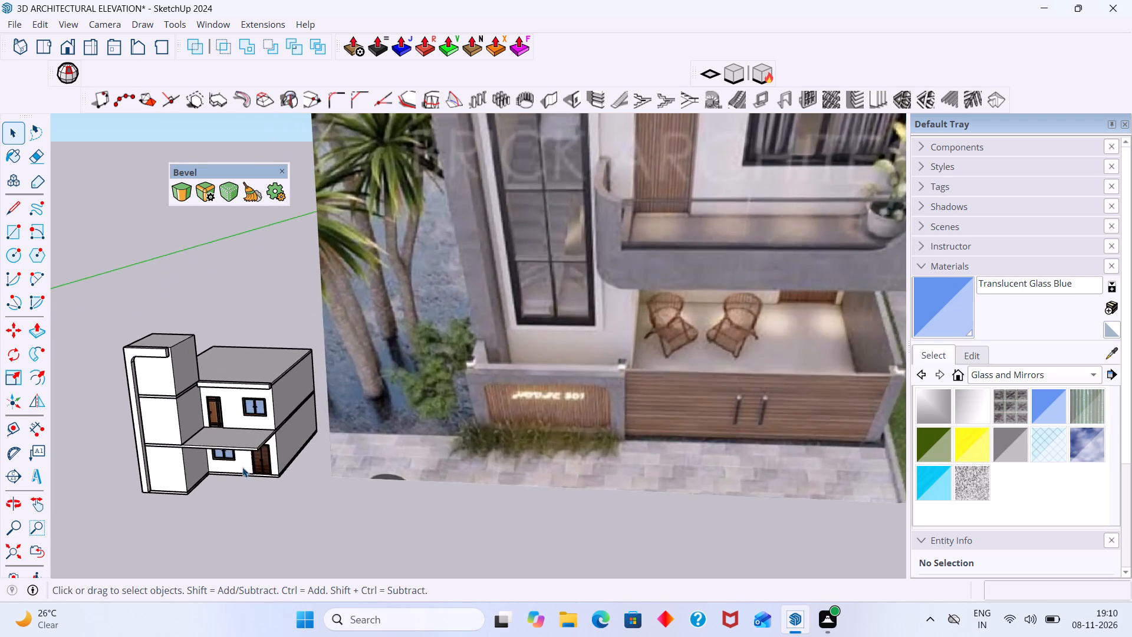
Push/Pull the front face of the balcony slab group back toward the front wall by a little over 6' 4".
{"action": "middle_click_drag", "start_coordinate": [242, 465], "coordinate": [244, 498]}
{"action": "scroll", "coordinate": [248, 457], "scroll_direction": "up", "scroll_amount": 7}
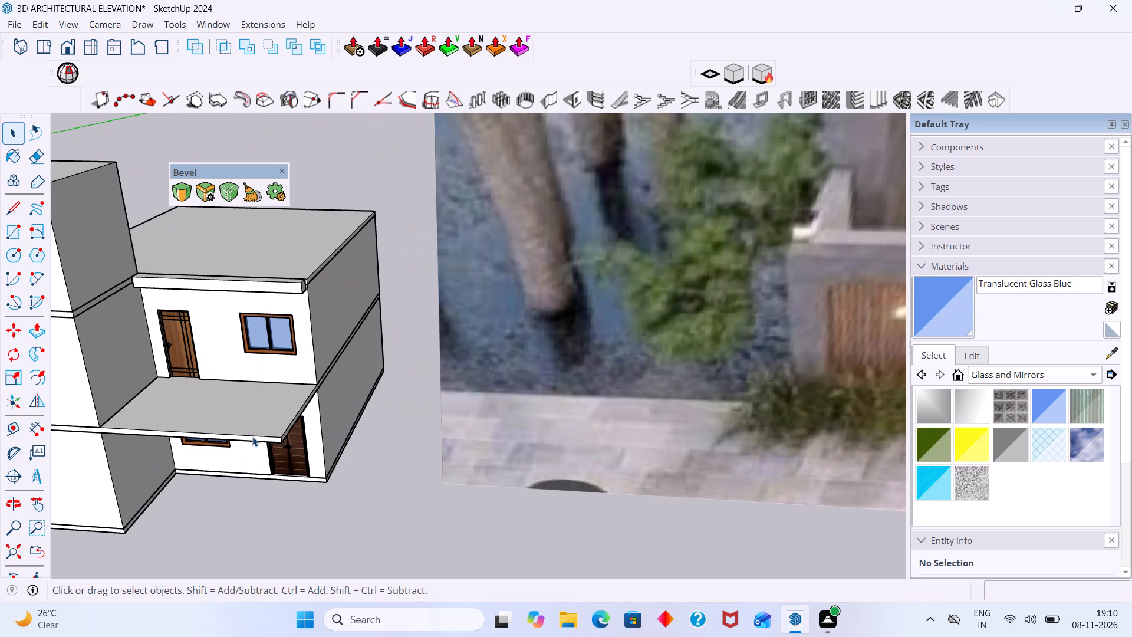
{"action": "scroll", "coordinate": [255, 440], "scroll_direction": "up", "scroll_amount": 7}
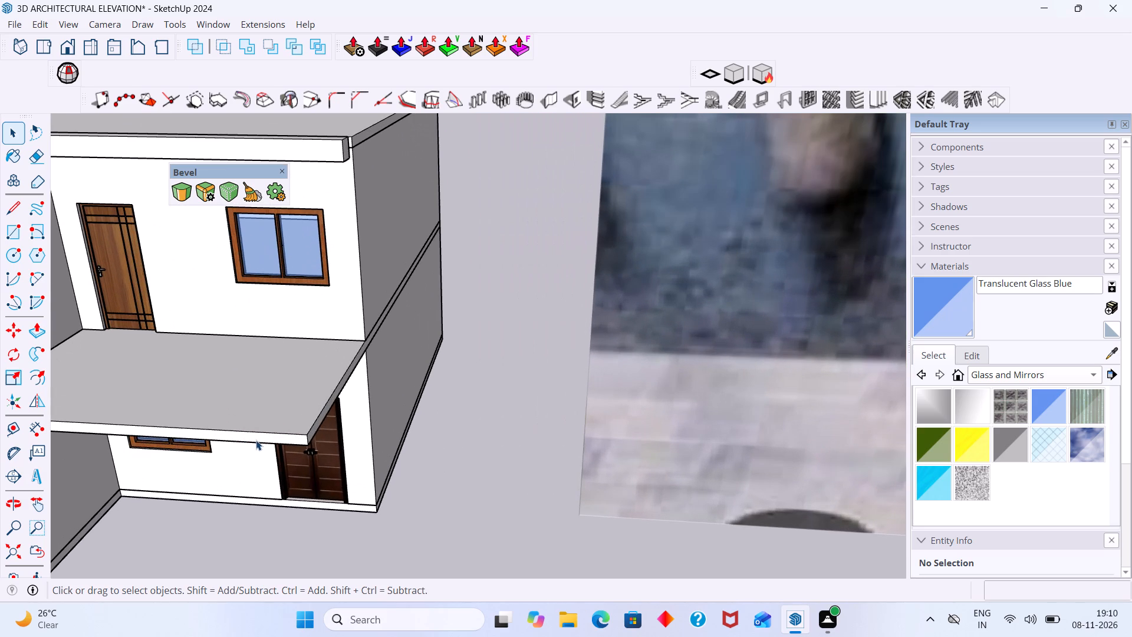
{"action": "left_click", "coordinate": [256, 439]}
{"action": "left_click", "coordinate": [256, 435]}
{"action": "scroll", "coordinate": [256, 435], "scroll_direction": "up", "scroll_amount": 3}
{"action": "triple_click", "coordinate": [257, 437]}
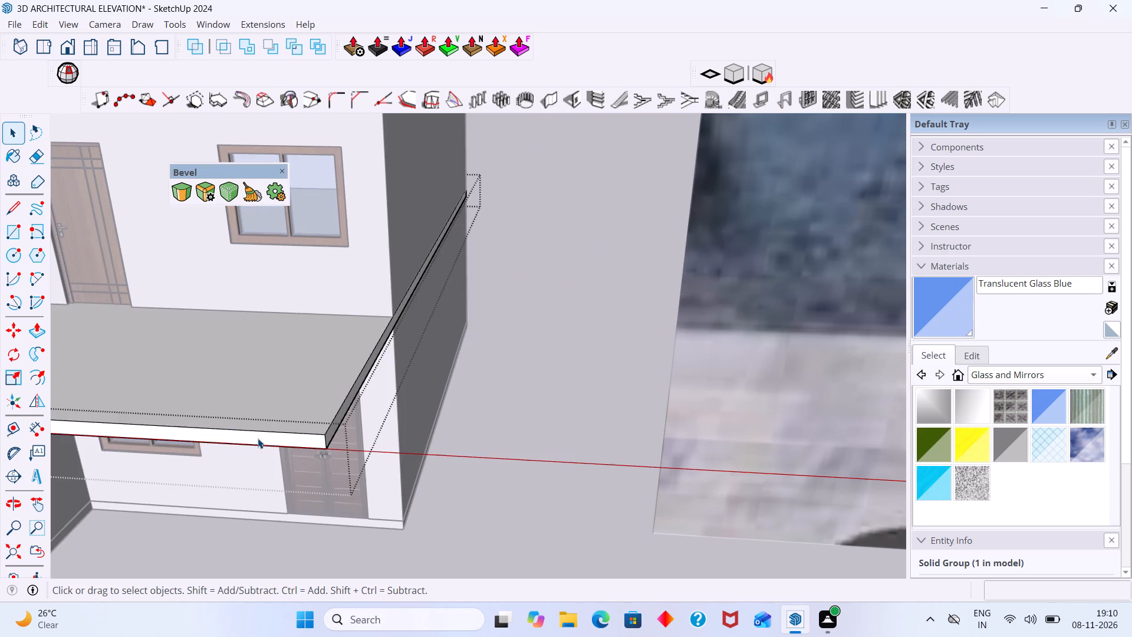
{"action": "left_click", "coordinate": [258, 438]}
{"action": "left_click", "coordinate": [258, 438]}
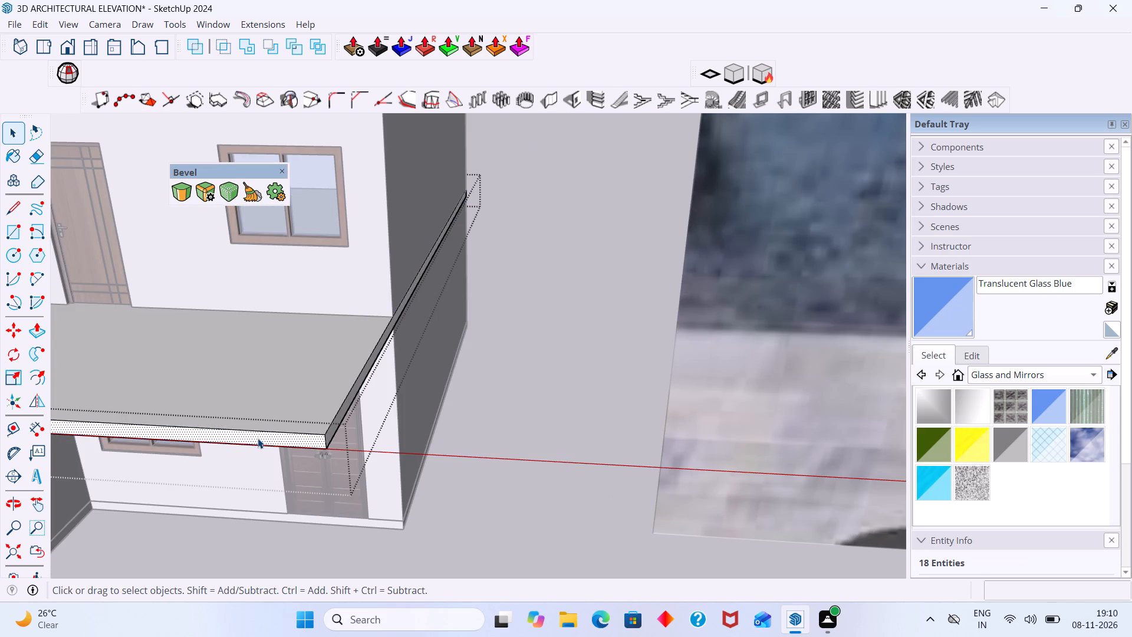
{"action": "key", "text": "p"}
{"action": "left_click", "coordinate": [258, 438]}
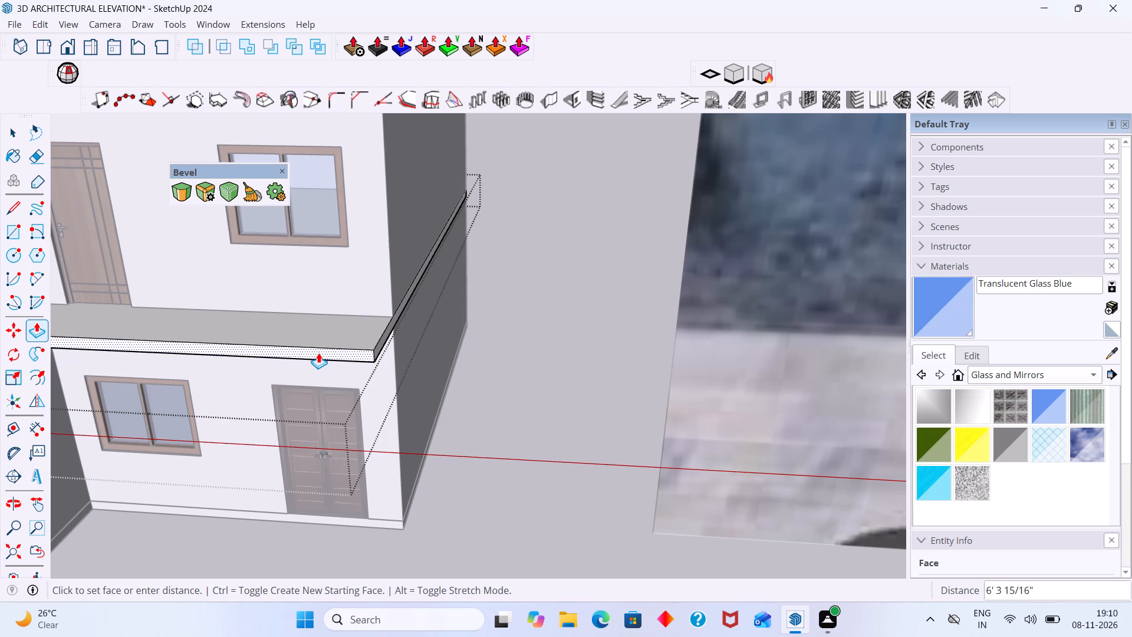
{"action": "left_click", "coordinate": [324, 349]}
{"action": "key", "text": "space"}
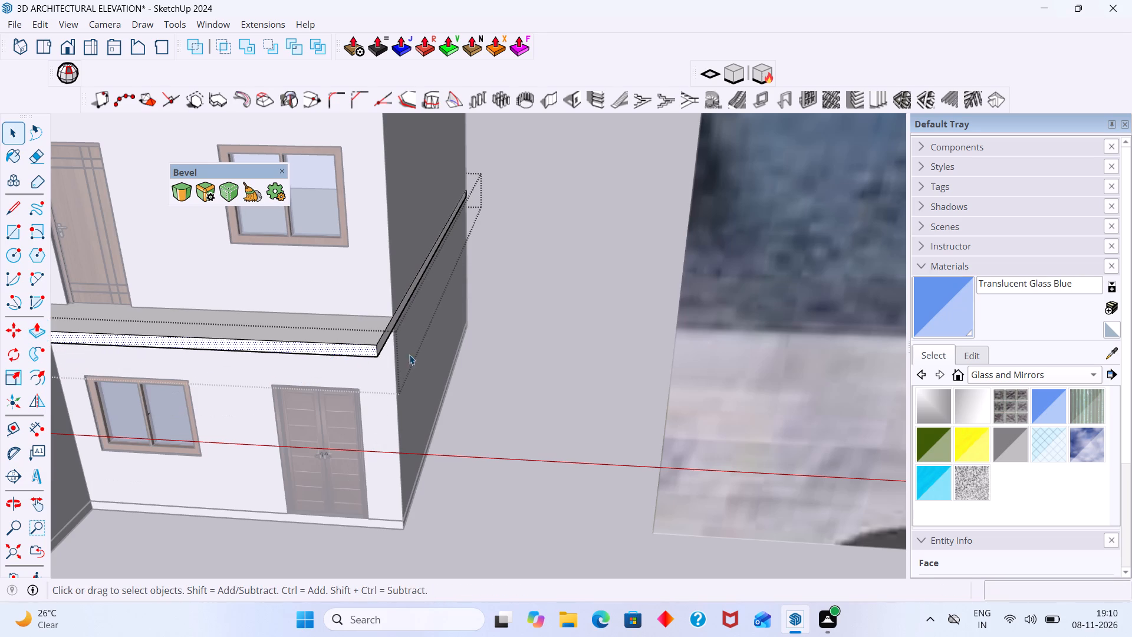
{"action": "left_click", "coordinate": [523, 347]}
{"action": "scroll", "coordinate": [470, 361], "scroll_direction": "down", "scroll_amount": 10}
{"action": "middle_click_drag", "start_coordinate": [396, 357], "coordinate": [329, 370]}
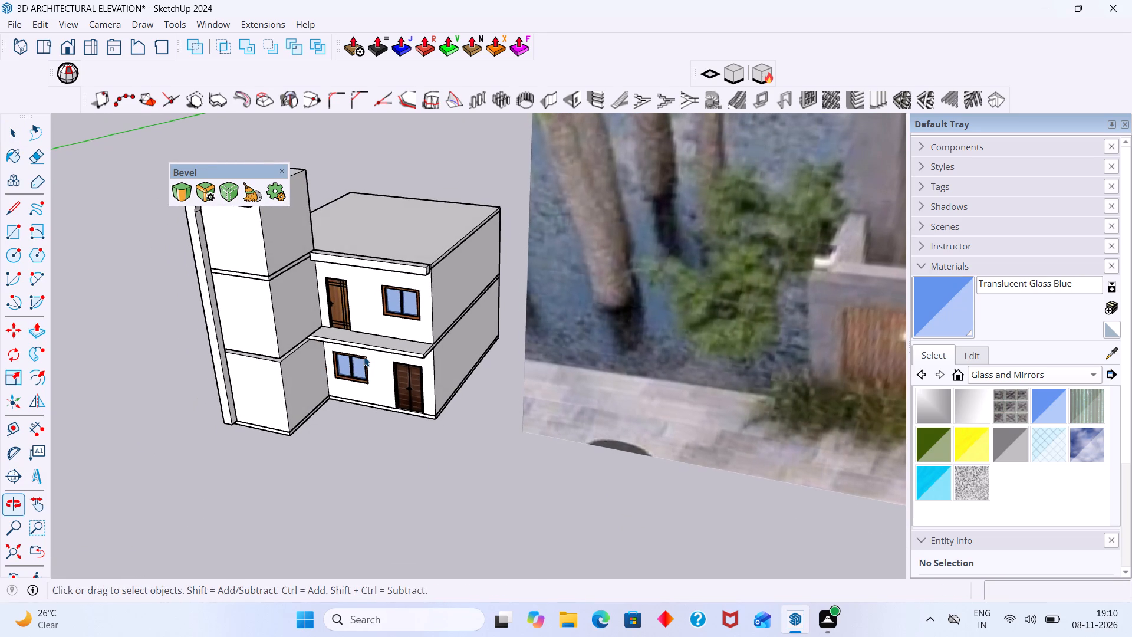
Undo the recent front-facade edits back to before the projecting roof band was drawn on the upper wall.
{"action": "middle_click_drag", "start_coordinate": [341, 357], "coordinate": [196, 370], "text": "shift"}
{"action": "scroll", "coordinate": [248, 365], "scroll_direction": "down", "scroll_amount": 16}
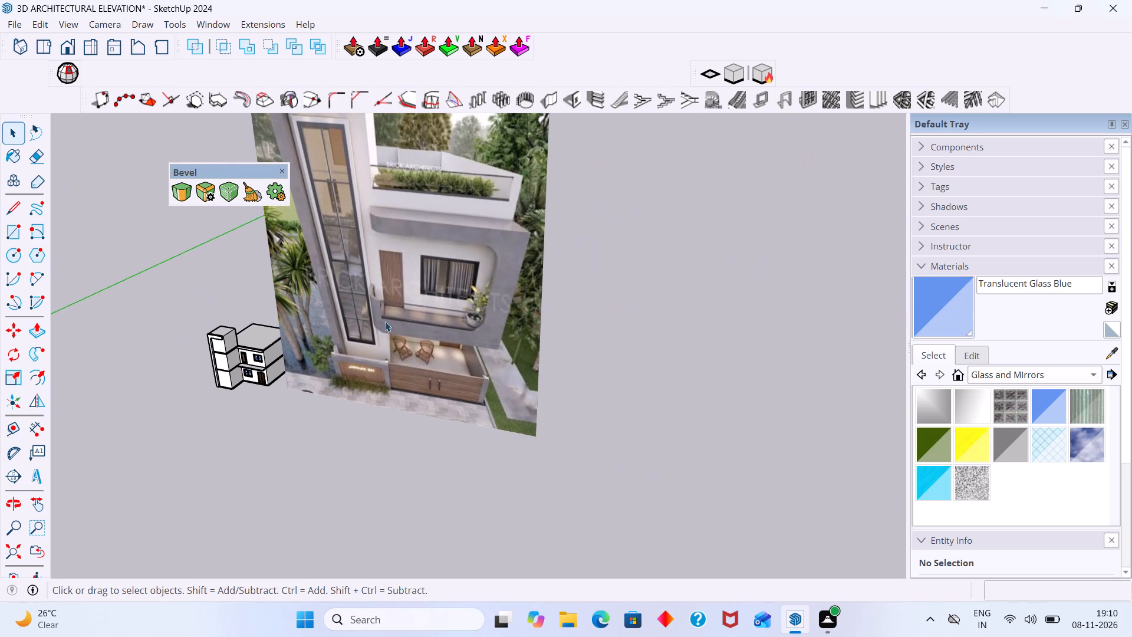
{"action": "middle_click_drag", "start_coordinate": [350, 308], "coordinate": [395, 317]}
{"action": "middle_click_drag", "start_coordinate": [209, 350], "coordinate": [255, 375]}
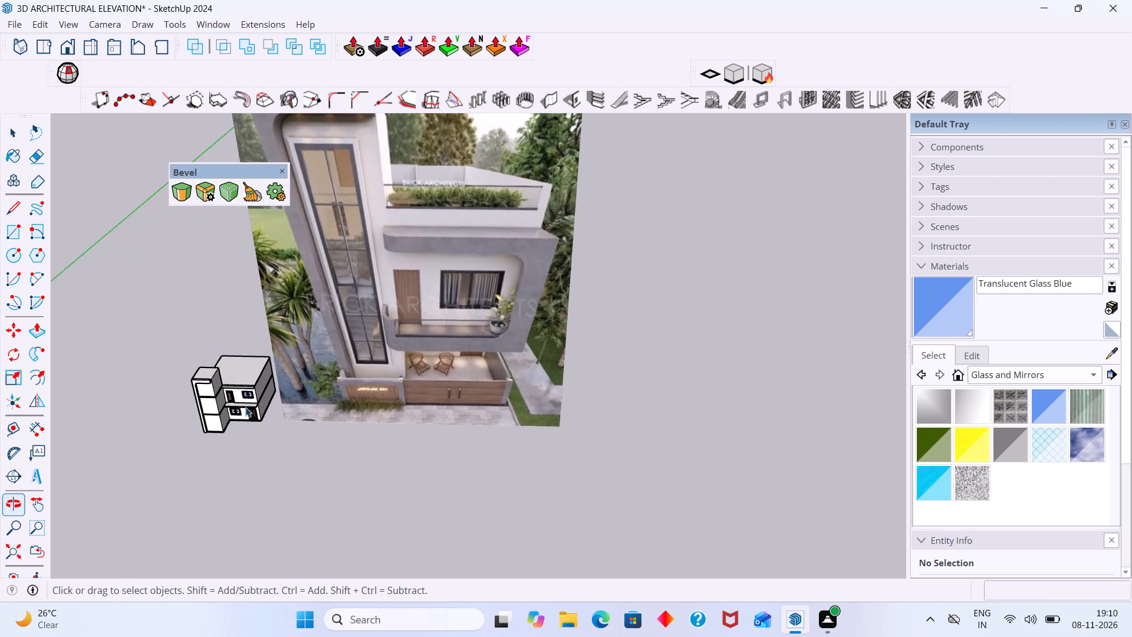
{"action": "scroll", "coordinate": [240, 408], "scroll_direction": "up", "scroll_amount": 20}
{"action": "scroll", "coordinate": [240, 408], "scroll_direction": "up", "scroll_amount": 2}
{"action": "middle_click_drag", "start_coordinate": [210, 368], "coordinate": [253, 379]}
{"action": "scroll", "coordinate": [222, 382], "scroll_direction": "up", "scroll_amount": 3}
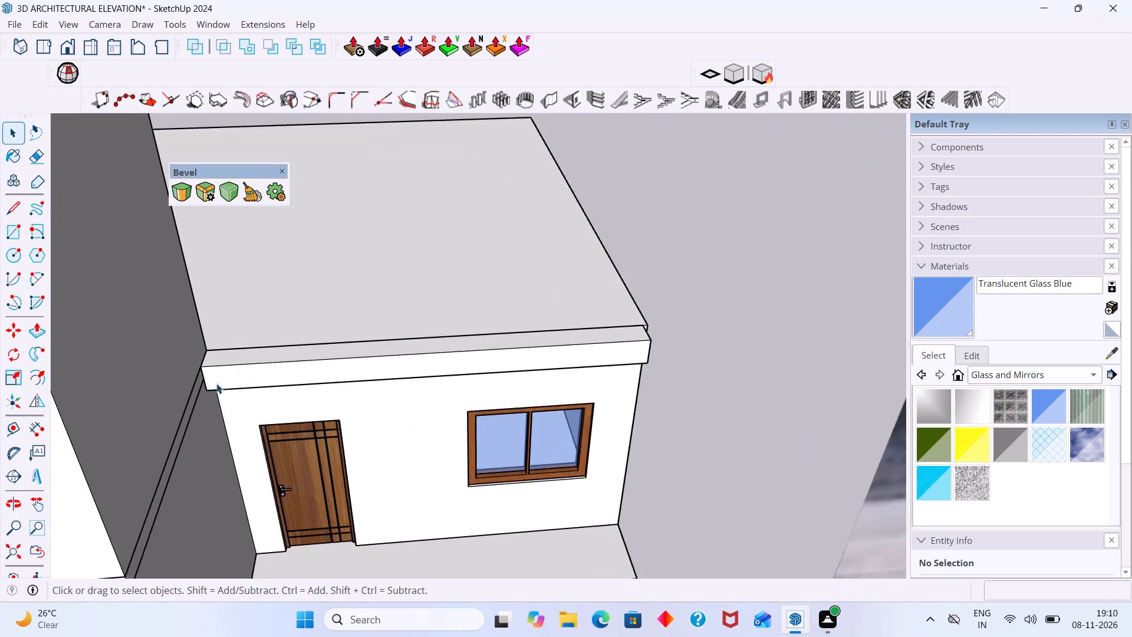
{"action": "scroll", "coordinate": [216, 383], "scroll_direction": "up", "scroll_amount": 4}
{"action": "key", "text": "ctrl+z"}
{"action": "key", "text": "ctrl+z"}
{"action": "key", "text": "ctrl+z"}
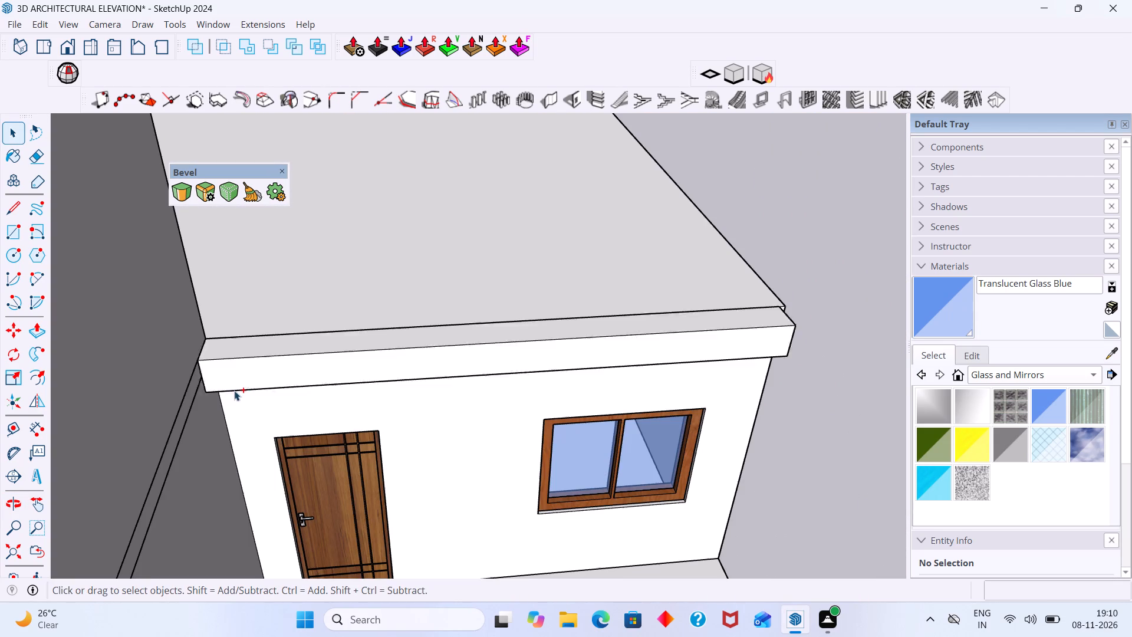
{"action": "key", "text": "ctrl+z"}
{"action": "key", "text": "ctrl+z"}
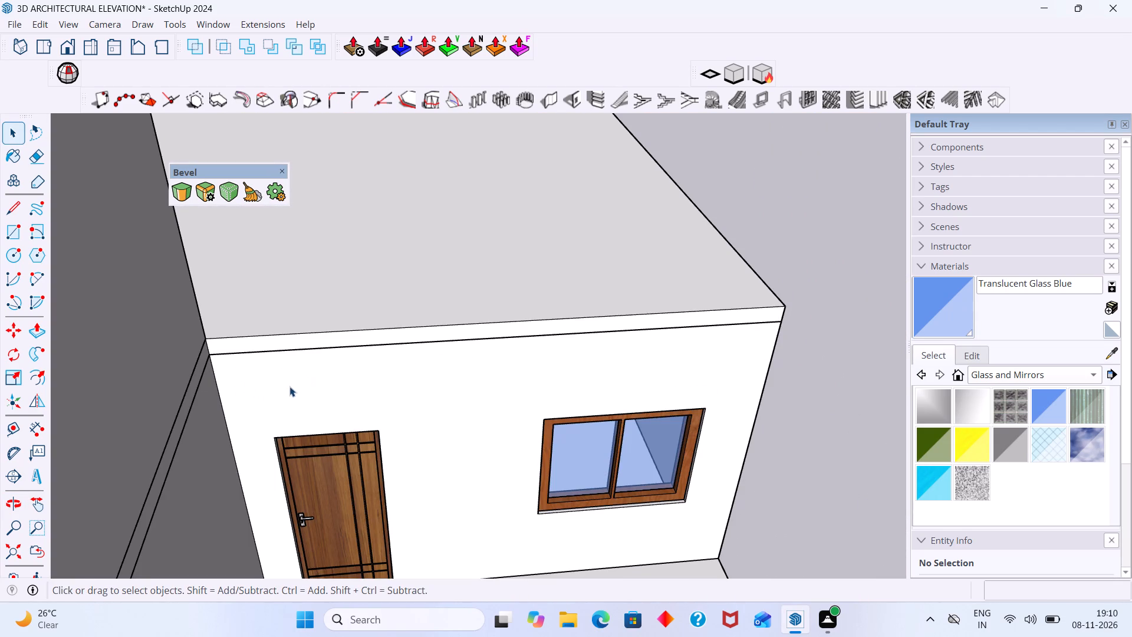
Draw a rectangle 1' high and about 15' 3" long along the upper front wall's top edge, from the outer corner to just short of the tower.
{"action": "key", "text": "r"}
{"action": "scroll", "coordinate": [399, 382], "scroll_direction": "down", "scroll_amount": 2}
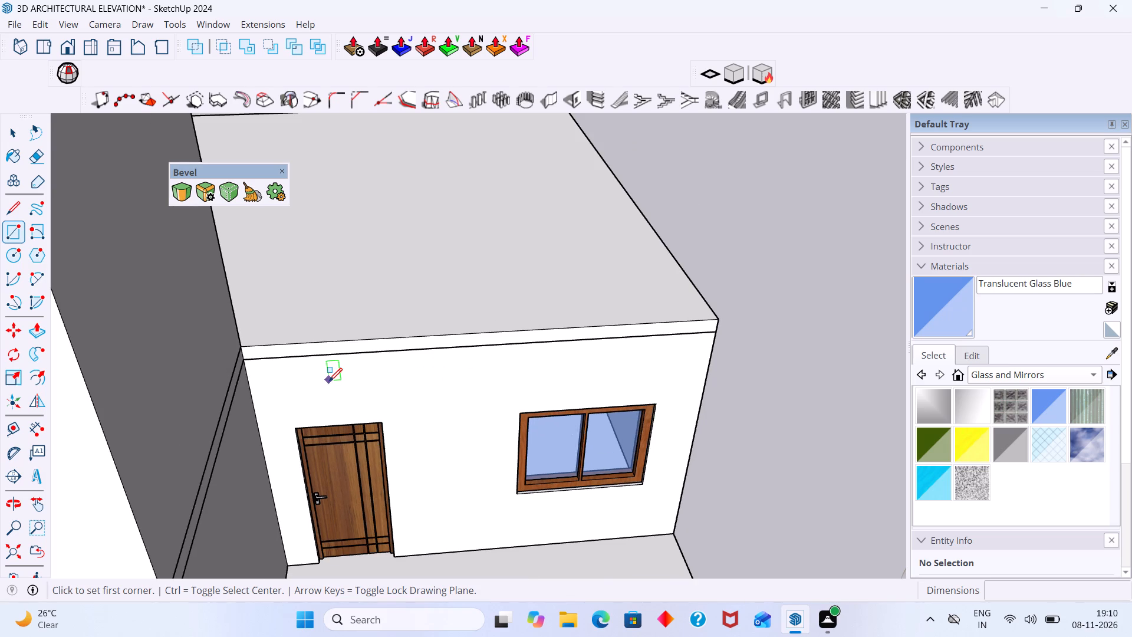
{"action": "scroll", "coordinate": [329, 392], "scroll_direction": "down", "scroll_amount": 20}
{"action": "scroll", "coordinate": [329, 392], "scroll_direction": "down", "scroll_amount": 7}
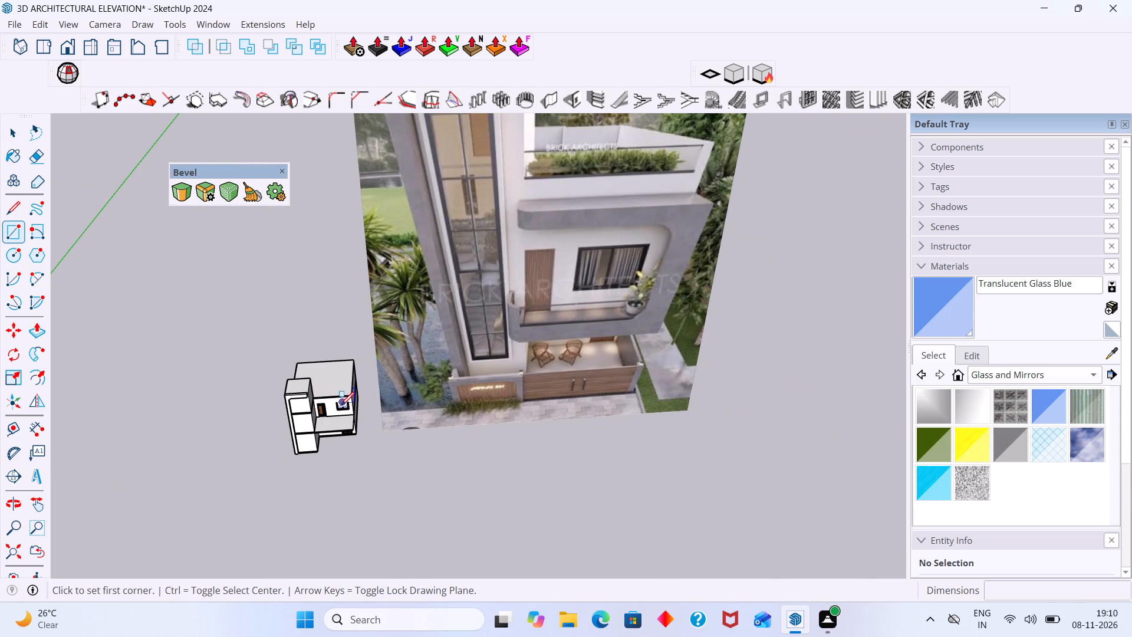
{"action": "scroll", "coordinate": [353, 440], "scroll_direction": "up", "scroll_amount": 18}
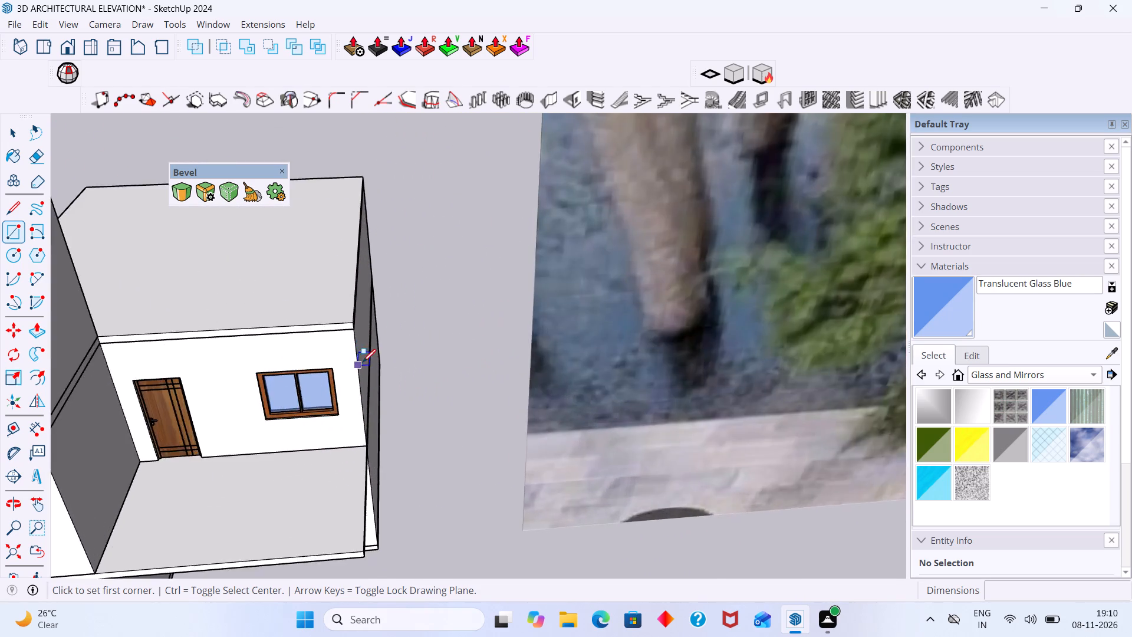
{"action": "scroll", "coordinate": [363, 362], "scroll_direction": "up", "scroll_amount": 4}
{"action": "left_click", "coordinate": [353, 302]}
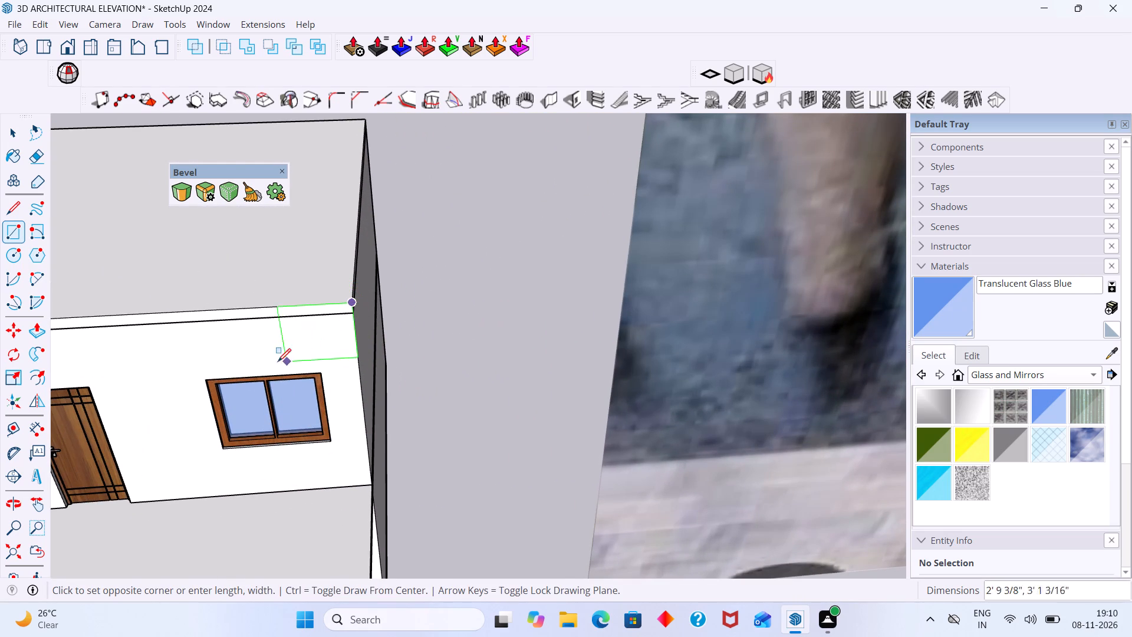
{"action": "scroll", "coordinate": [173, 360], "scroll_direction": "down", "scroll_amount": 5}
{"action": "middle_click_drag", "start_coordinate": [137, 354], "coordinate": [154, 366]}
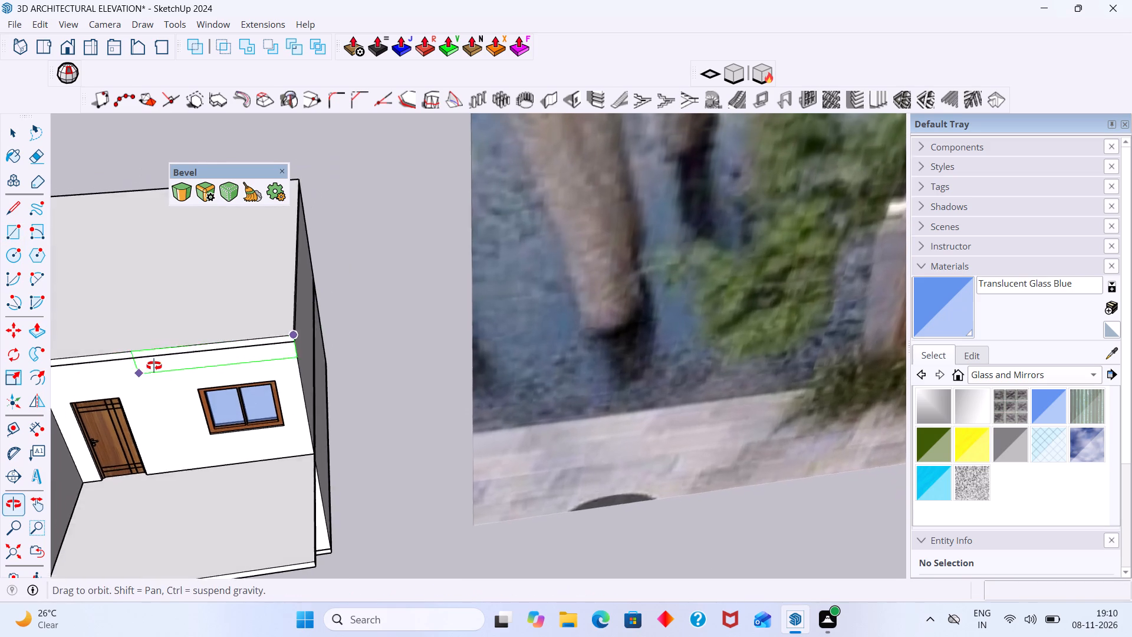
{"action": "middle_click_drag", "start_coordinate": [154, 366], "coordinate": [152, 367]}
{"action": "middle_click_drag", "start_coordinate": [158, 371], "coordinate": [368, 410], "text": "shift"}
{"action": "scroll", "coordinate": [158, 371], "scroll_direction": "down", "scroll_amount": 1, "text": "shift"}
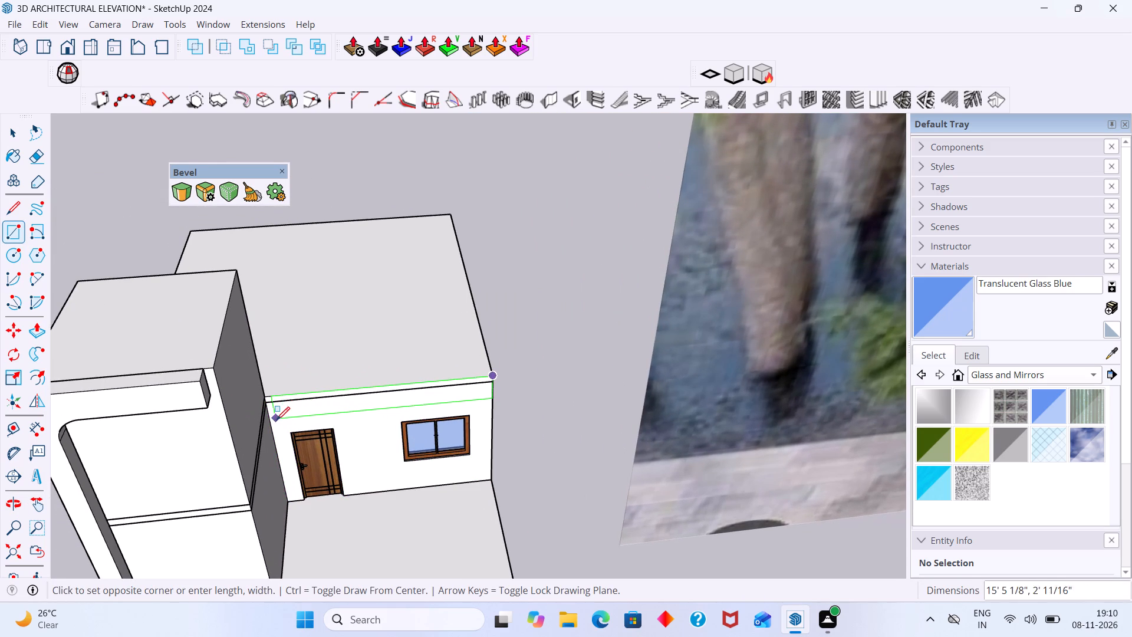
{"action": "scroll", "coordinate": [276, 420], "scroll_direction": "up", "scroll_amount": 1}
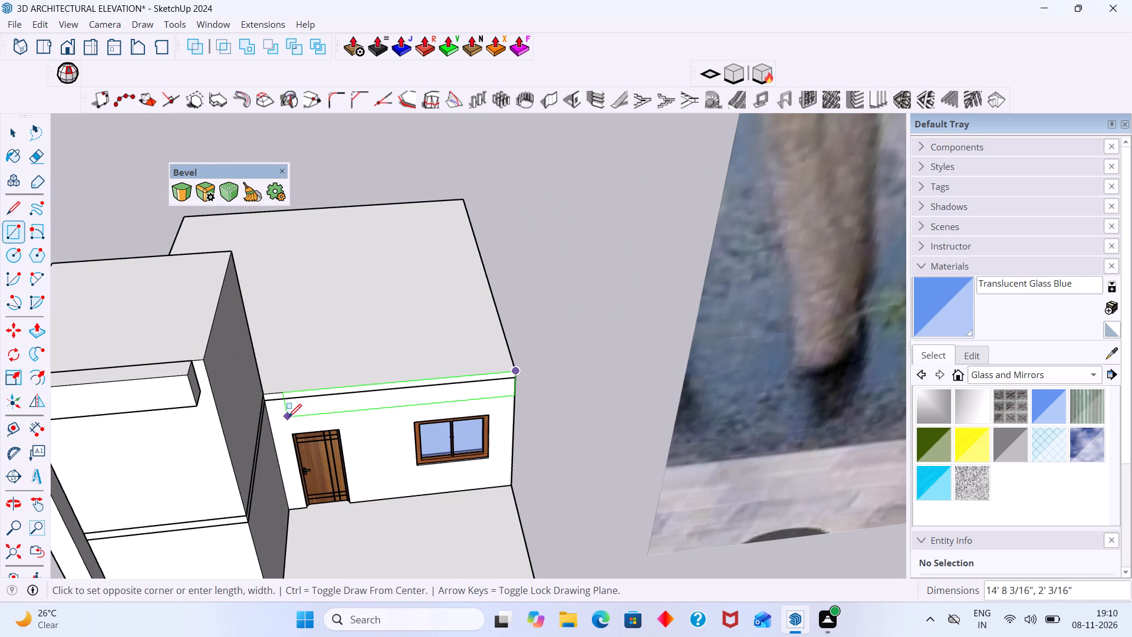
{"action": "scroll", "coordinate": [285, 418], "scroll_direction": "down", "scroll_amount": 17}
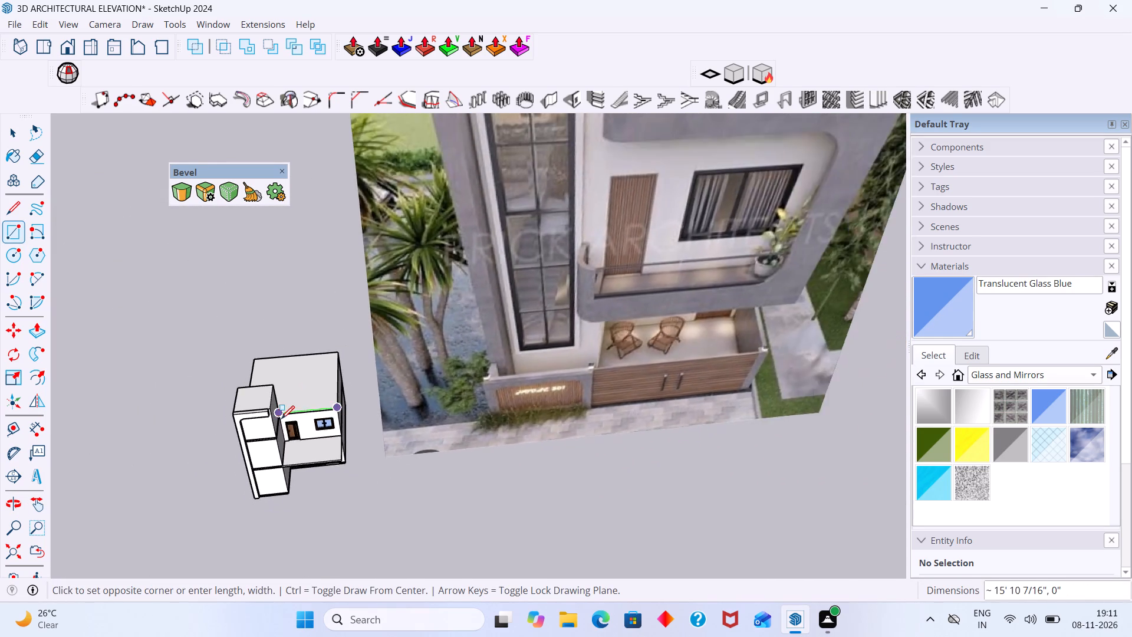
{"action": "scroll", "coordinate": [281, 419], "scroll_direction": "down", "scroll_amount": 2}
{"action": "scroll", "coordinate": [273, 422], "scroll_direction": "up", "scroll_amount": 3}
{"action": "scroll", "coordinate": [272, 423], "scroll_direction": "down", "scroll_amount": 1}
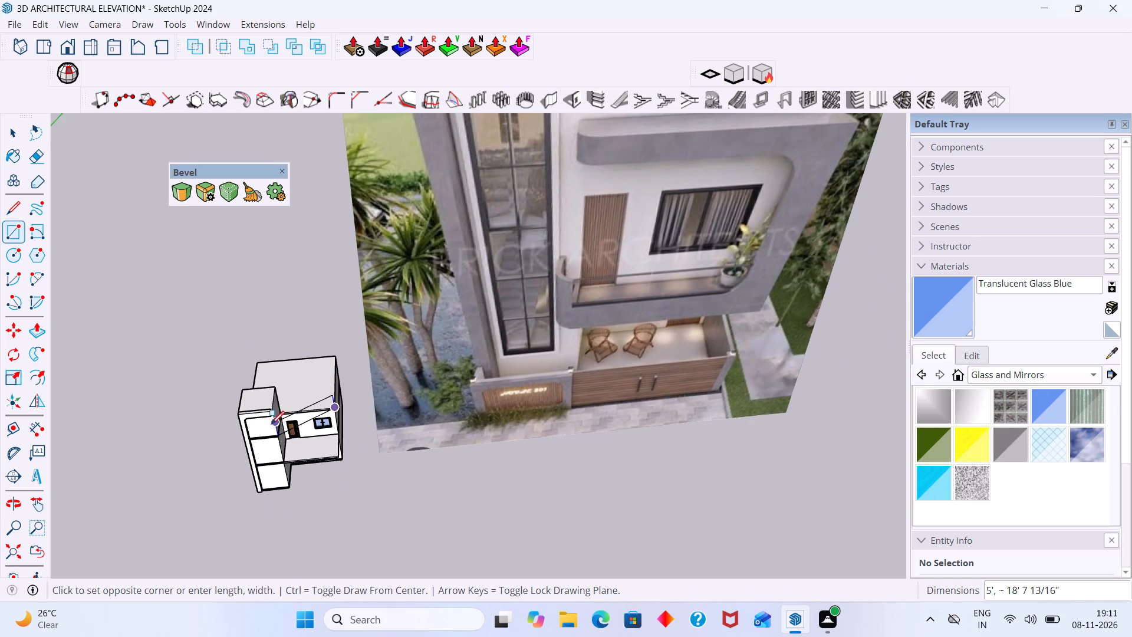
{"action": "scroll", "coordinate": [271, 424], "scroll_direction": "down", "scroll_amount": 1}
{"action": "scroll", "coordinate": [269, 425], "scroll_direction": "up", "scroll_amount": 13}
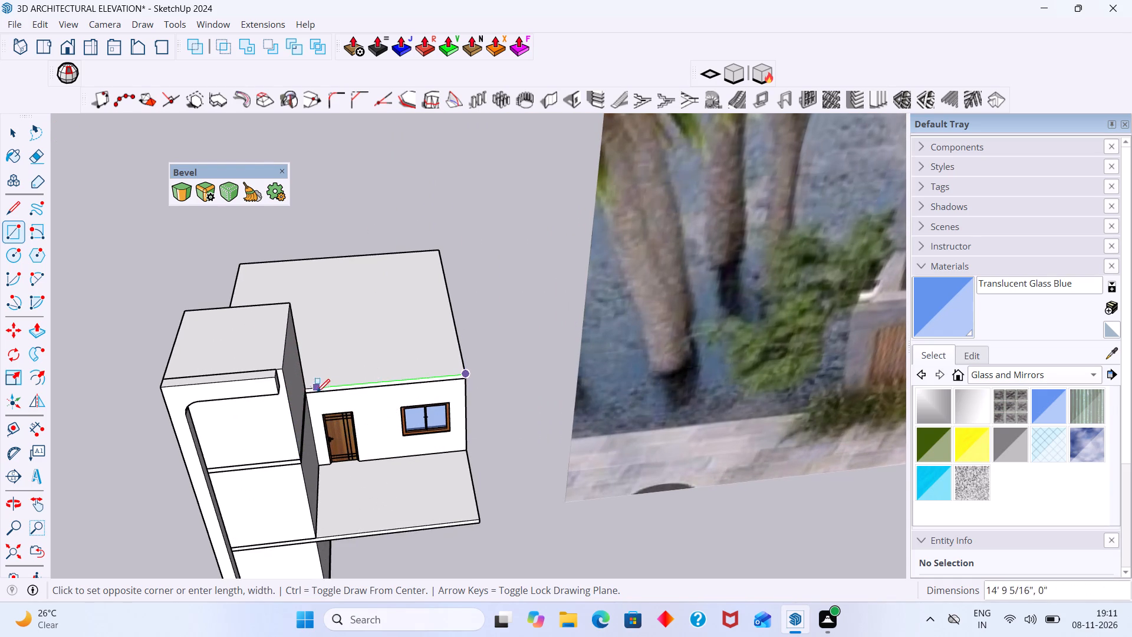
{"action": "scroll", "coordinate": [312, 400], "scroll_direction": "up", "scroll_amount": 11}
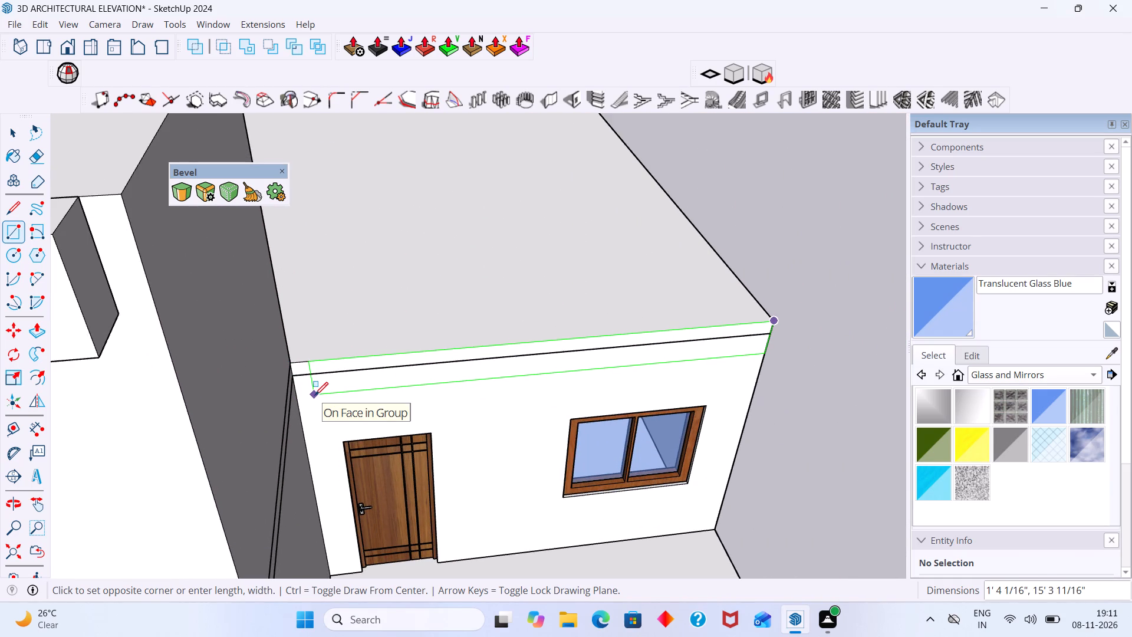
{"action": "type", "text": "1'"}
{"action": "key", "text": "Return"}
{"action": "key", "text": "space"}
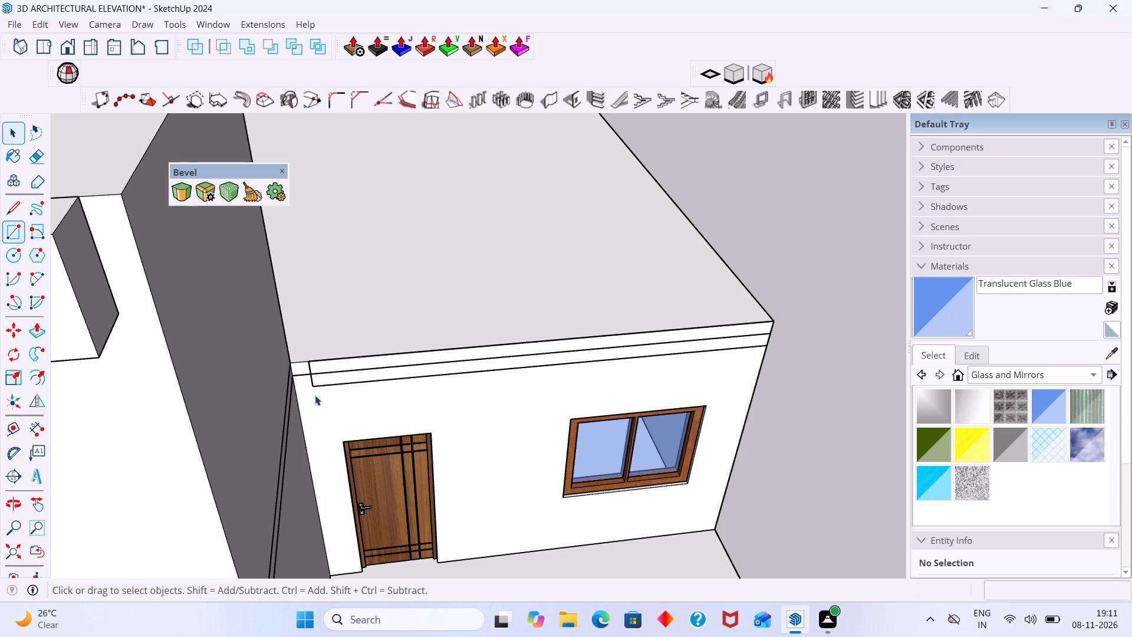
Push/Pull the rectangular strip along the upper front wall outward by 2' to form the projecting roof band.
{"action": "left_click", "coordinate": [365, 363]}
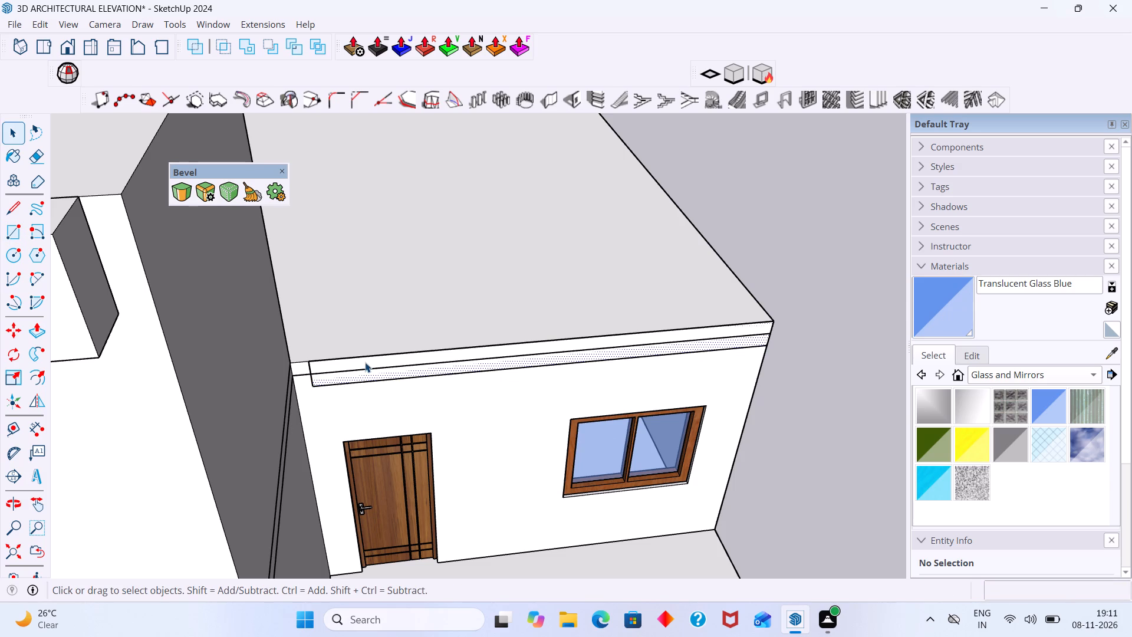
{"action": "key", "text": "p"}
{"action": "left_click", "coordinate": [365, 362]}
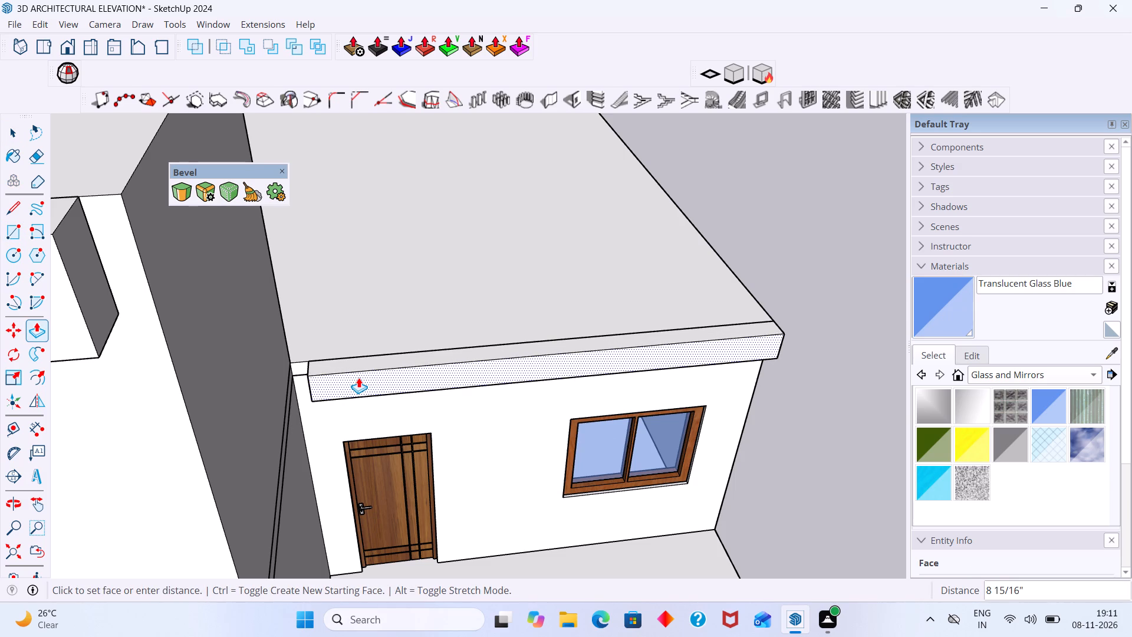
{"action": "key", "text": "2"}
{"action": "key", "text": "apostrophe"}
{"action": "key", "text": "Return"}
Measure how far the rounded frame on the tower's front projects from the wall behind it.
{"action": "scroll", "coordinate": [354, 388], "scroll_direction": "down", "scroll_amount": 8}
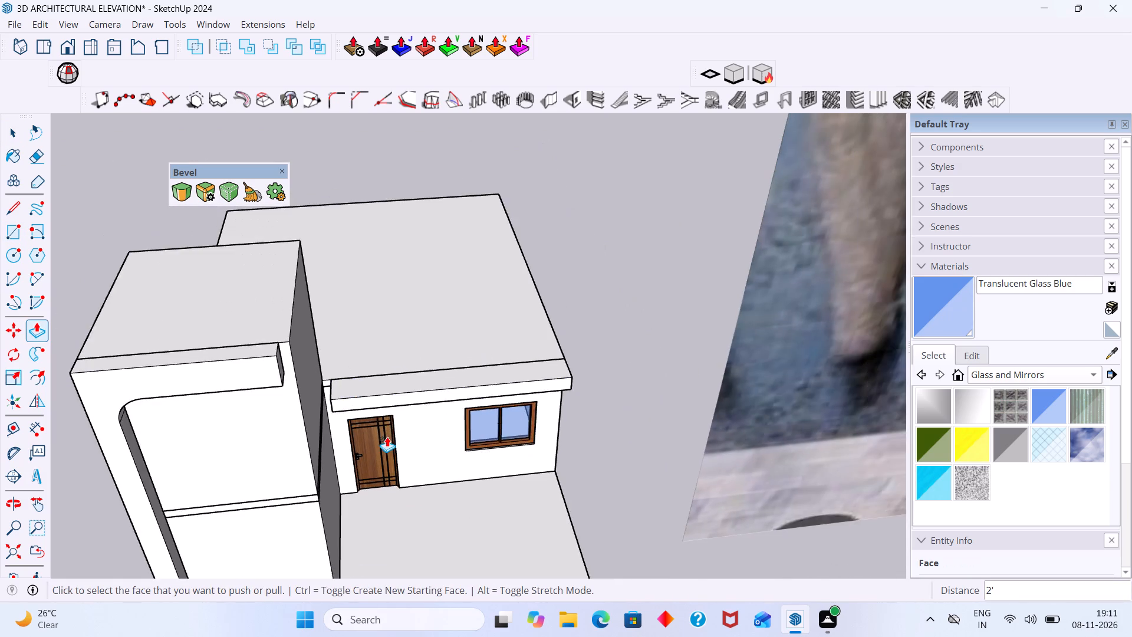
{"action": "middle_click_drag", "start_coordinate": [383, 438], "coordinate": [354, 379]}
{"action": "middle_click_drag", "start_coordinate": [360, 403], "coordinate": [330, 318]}
{"action": "middle_click_drag", "start_coordinate": [312, 405], "coordinate": [310, 340]}
{"action": "middle_click_drag", "start_coordinate": [344, 398], "coordinate": [344, 319]}
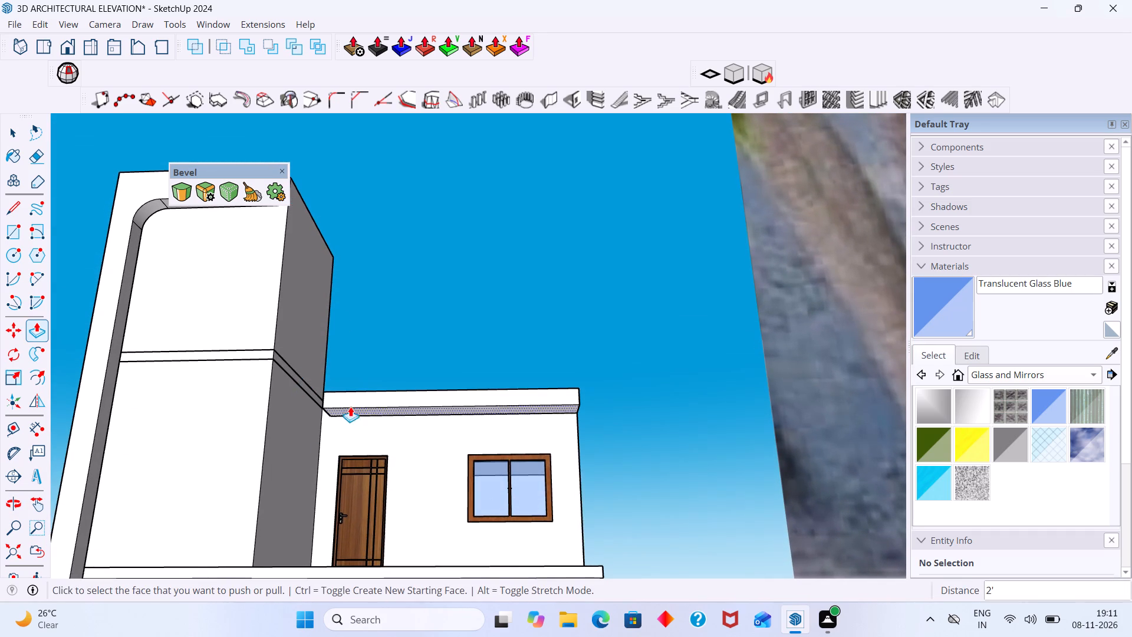
{"action": "middle_click_drag", "start_coordinate": [350, 406], "coordinate": [369, 357]}
{"action": "scroll", "coordinate": [345, 390], "scroll_direction": "down", "scroll_amount": 3}
{"action": "key", "text": "space"}
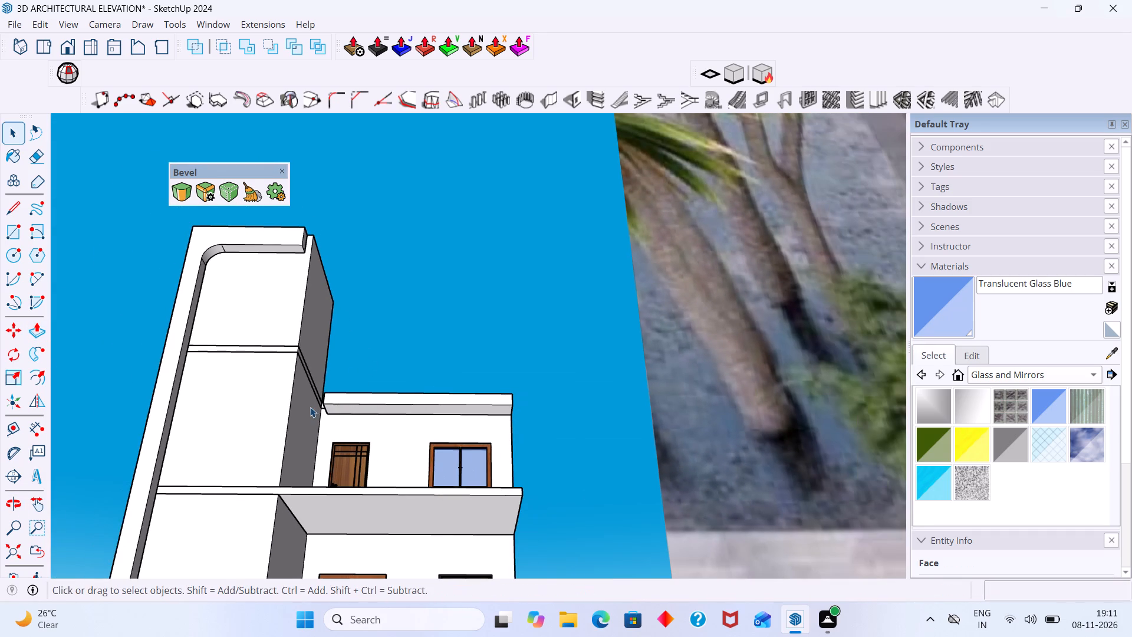
{"action": "key", "text": "t"}
{"action": "scroll", "coordinate": [219, 298], "scroll_direction": "up", "scroll_amount": 8}
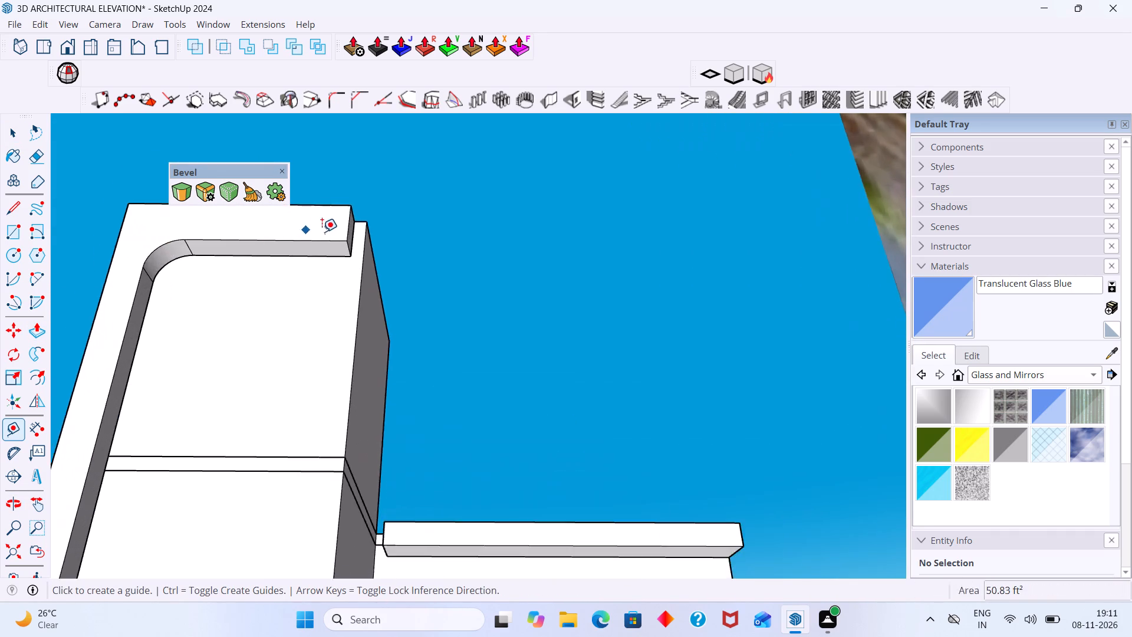
{"action": "scroll", "coordinate": [322, 232], "scroll_direction": "up", "scroll_amount": 9}
{"action": "left_click", "coordinate": [358, 245]}
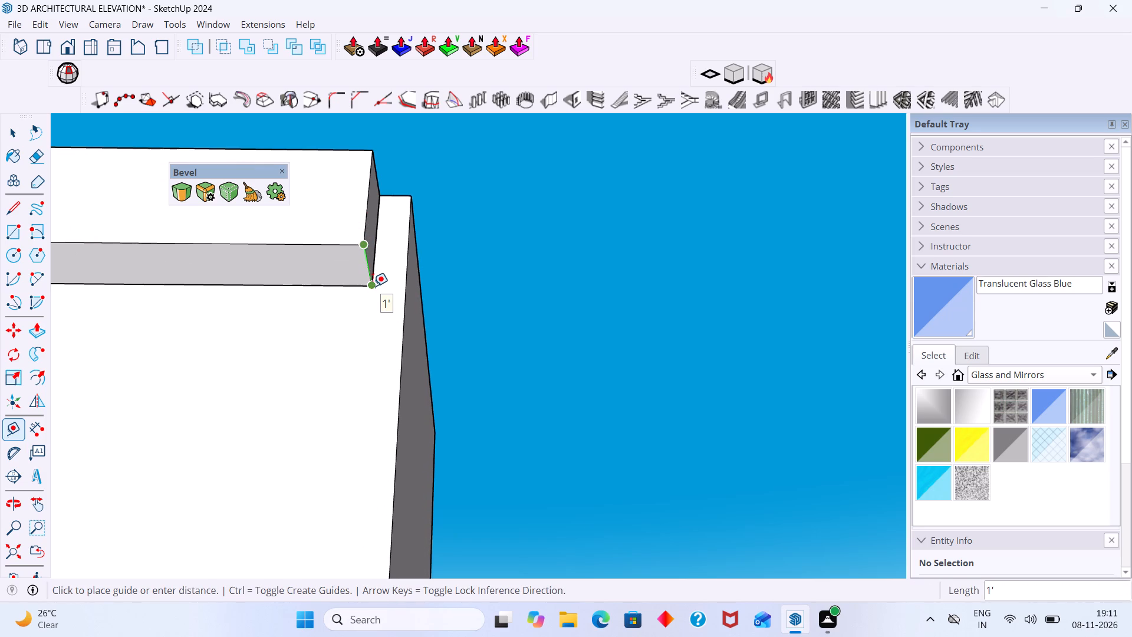
{"action": "key", "text": "space"}
Push the roof band's front face back toward the wall by 1'.
{"action": "scroll", "coordinate": [344, 310], "scroll_direction": "down", "scroll_amount": 20}
{"action": "scroll", "coordinate": [344, 310], "scroll_direction": "down", "scroll_amount": 6}
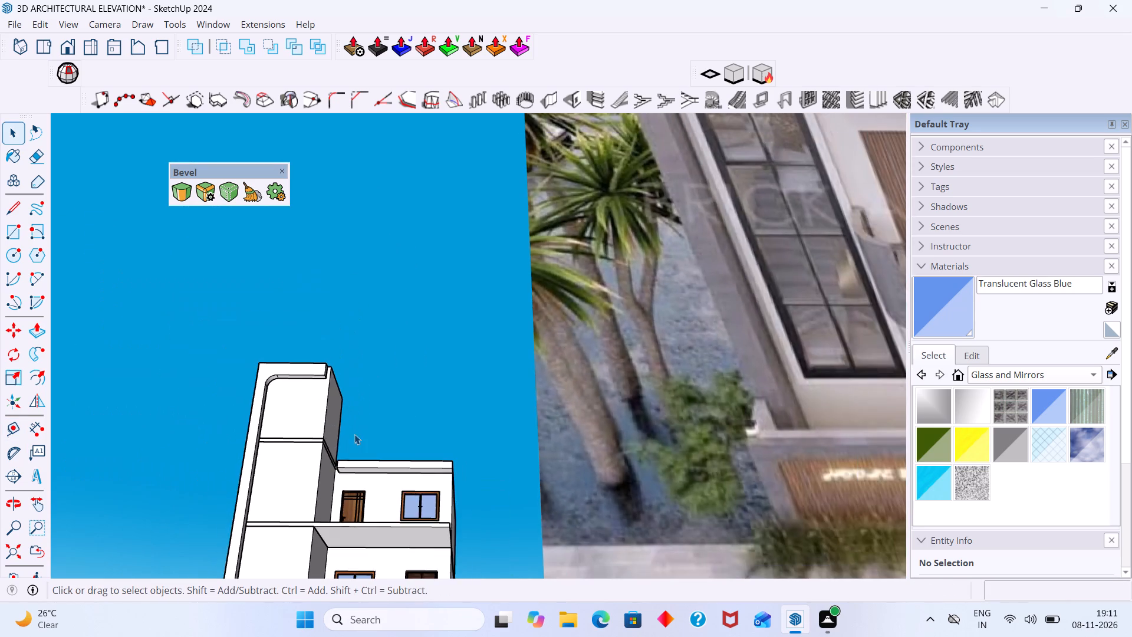
{"action": "middle_click_drag", "start_coordinate": [354, 454], "coordinate": [361, 617]}
{"action": "scroll", "coordinate": [343, 395], "scroll_direction": "up", "scroll_amount": 11}
{"action": "middle_click_drag", "start_coordinate": [348, 497], "coordinate": [348, 595]}
{"action": "scroll", "coordinate": [358, 526], "scroll_direction": "up", "scroll_amount": 3}
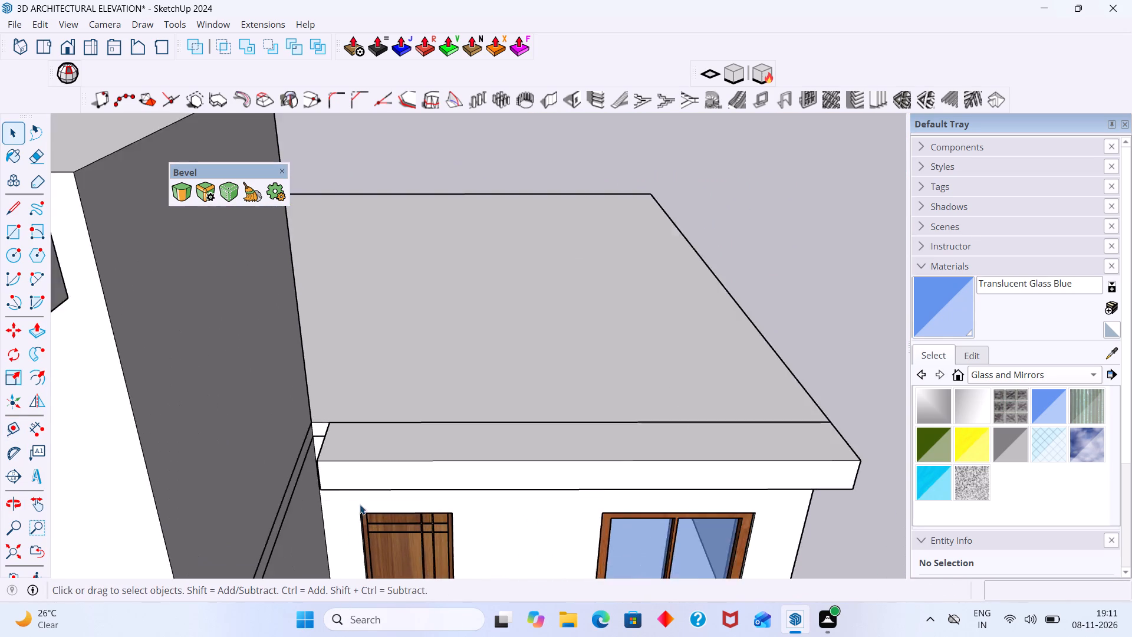
{"action": "scroll", "coordinate": [360, 504], "scroll_direction": "up", "scroll_amount": 4}
{"action": "key", "text": "p"}
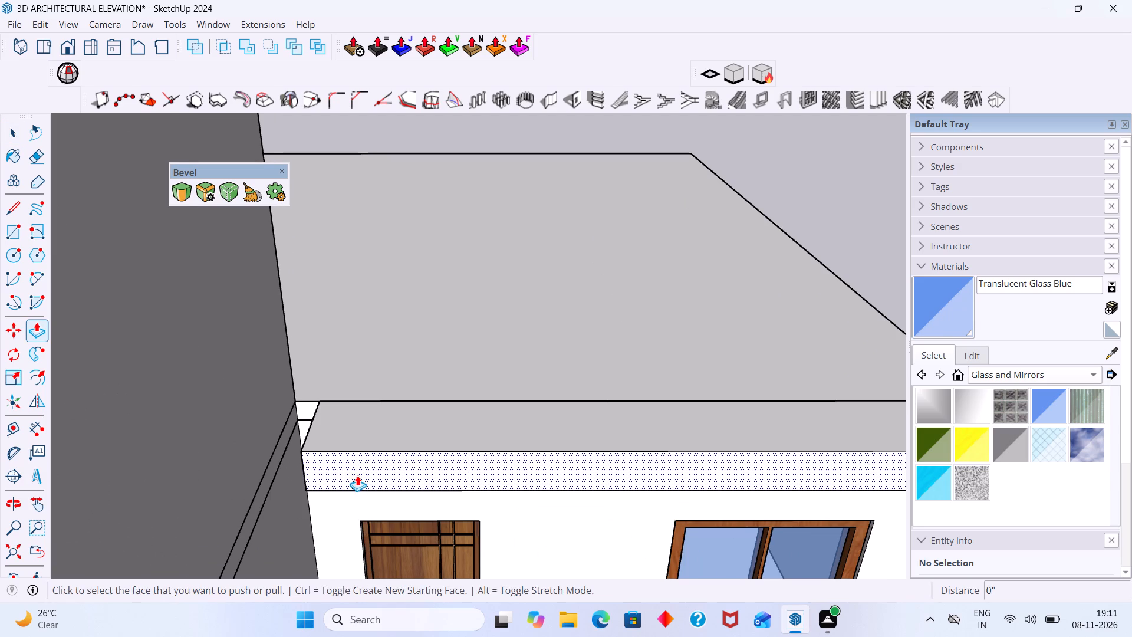
{"action": "left_click", "coordinate": [357, 475]}
{"action": "key", "text": "1"}
{"action": "key", "text": "apostrophe"}
{"action": "key", "text": "Return"}
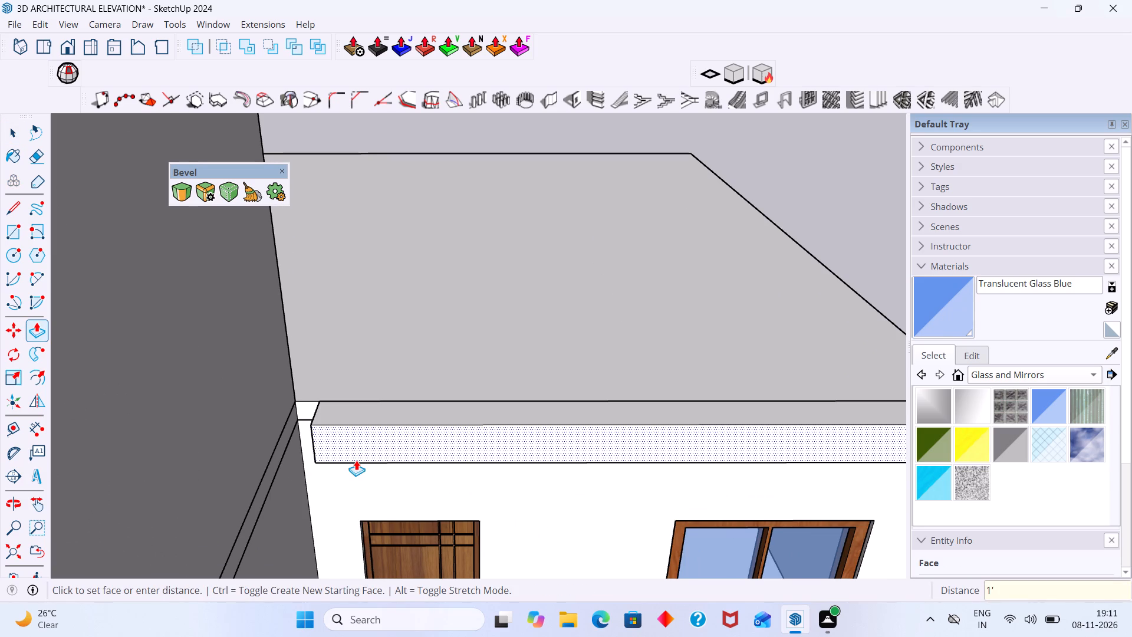
{"action": "key", "text": "space"}
Examine the roof band and its end beside the tower against the reference photo's facade.
{"action": "scroll", "coordinate": [365, 462], "scroll_direction": "down", "scroll_amount": 11}
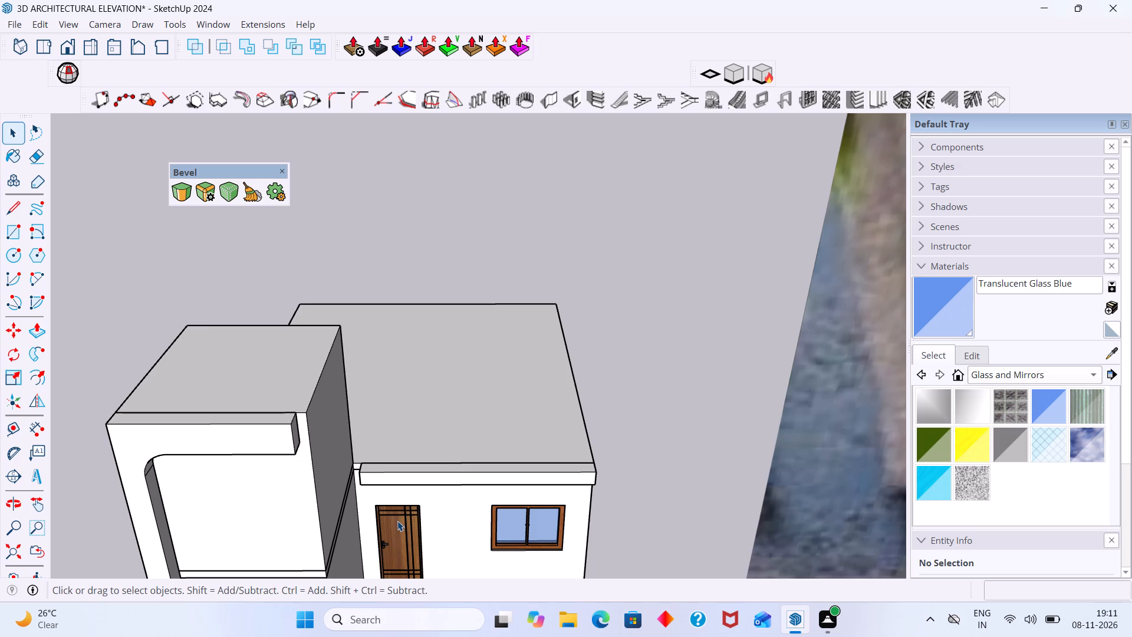
{"action": "scroll", "coordinate": [335, 508], "scroll_direction": "down", "scroll_amount": 5}
{"action": "middle_click_drag", "start_coordinate": [328, 465], "coordinate": [284, 381]}
{"action": "scroll", "coordinate": [338, 421], "scroll_direction": "up", "scroll_amount": 4}
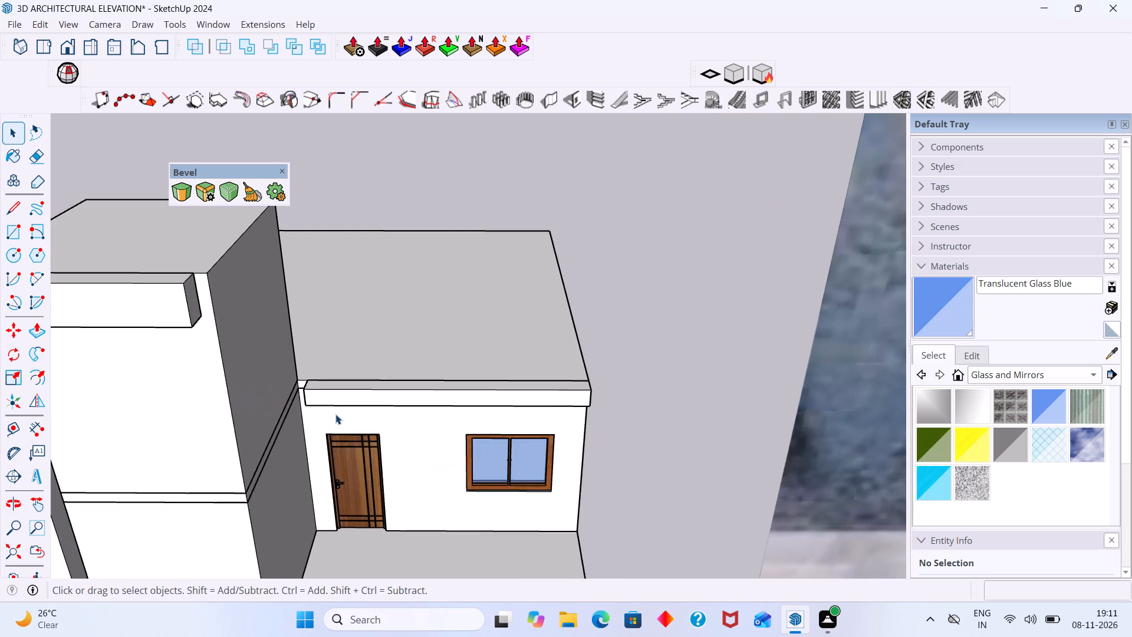
{"action": "scroll", "coordinate": [328, 411], "scroll_direction": "down", "scroll_amount": 16}
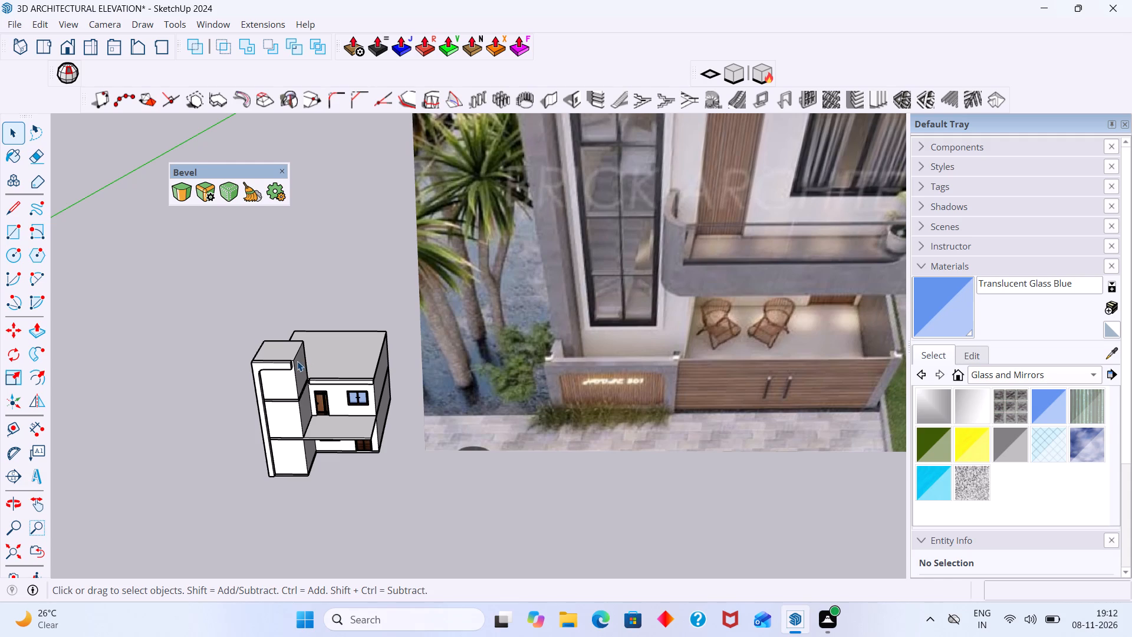
{"action": "scroll", "coordinate": [314, 381], "scroll_direction": "up", "scroll_amount": 4}
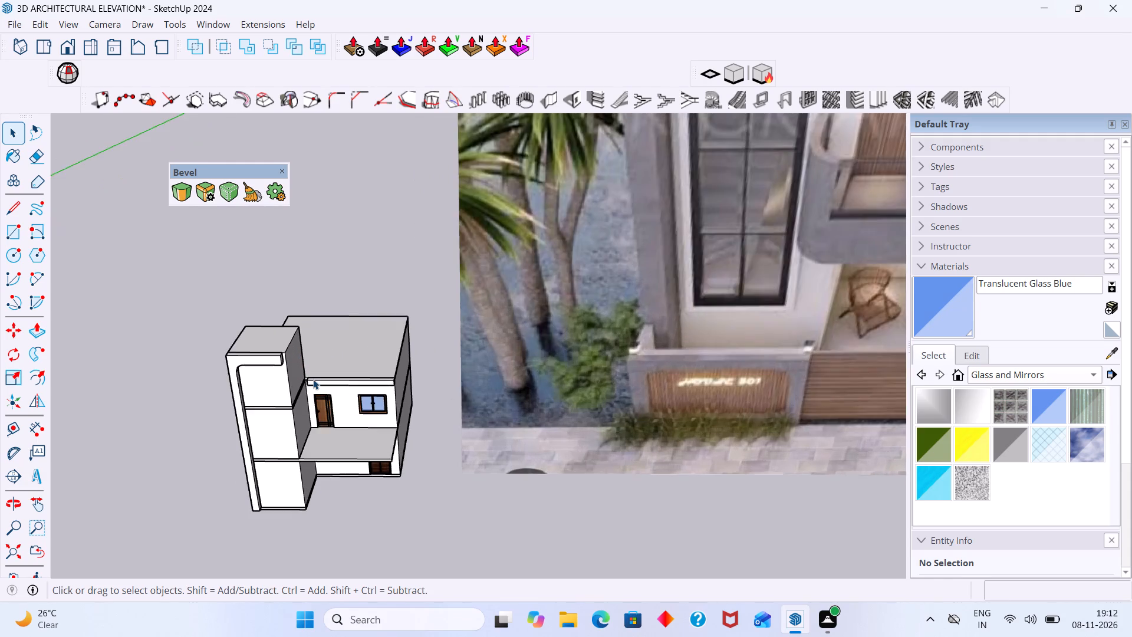
{"action": "scroll", "coordinate": [313, 379], "scroll_direction": "up", "scroll_amount": 7}
{"action": "scroll", "coordinate": [318, 370], "scroll_direction": "down", "scroll_amount": 3}
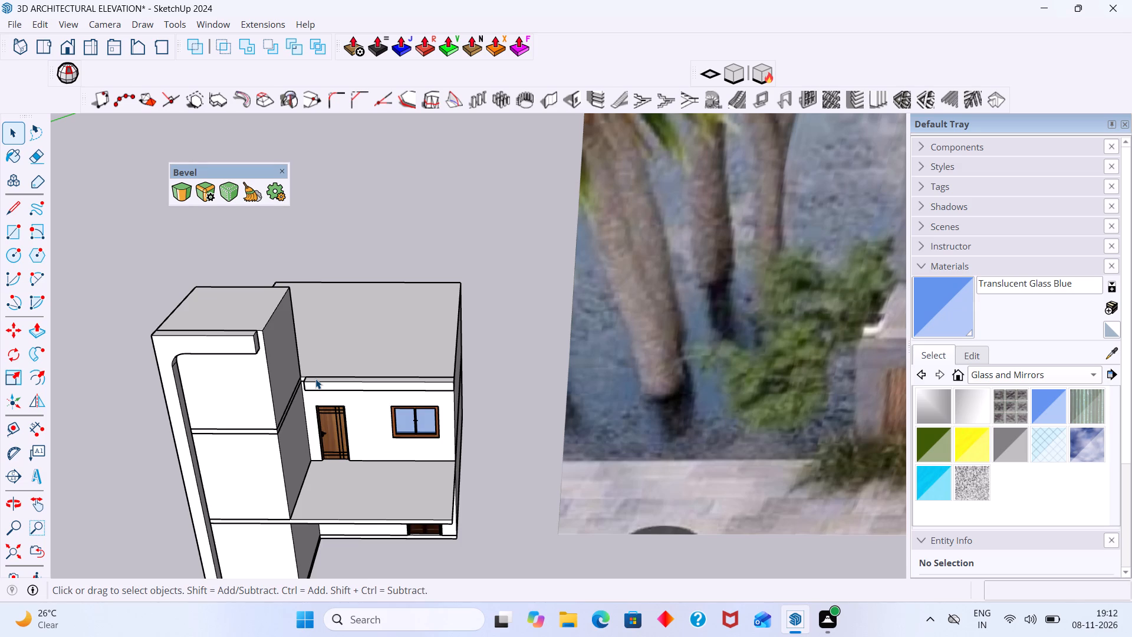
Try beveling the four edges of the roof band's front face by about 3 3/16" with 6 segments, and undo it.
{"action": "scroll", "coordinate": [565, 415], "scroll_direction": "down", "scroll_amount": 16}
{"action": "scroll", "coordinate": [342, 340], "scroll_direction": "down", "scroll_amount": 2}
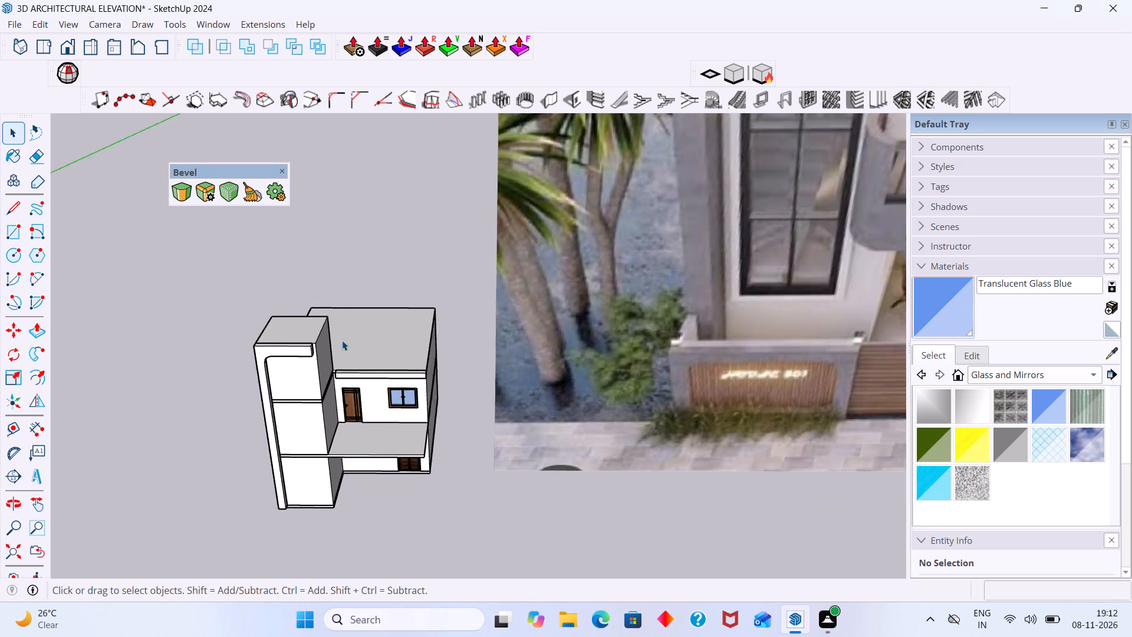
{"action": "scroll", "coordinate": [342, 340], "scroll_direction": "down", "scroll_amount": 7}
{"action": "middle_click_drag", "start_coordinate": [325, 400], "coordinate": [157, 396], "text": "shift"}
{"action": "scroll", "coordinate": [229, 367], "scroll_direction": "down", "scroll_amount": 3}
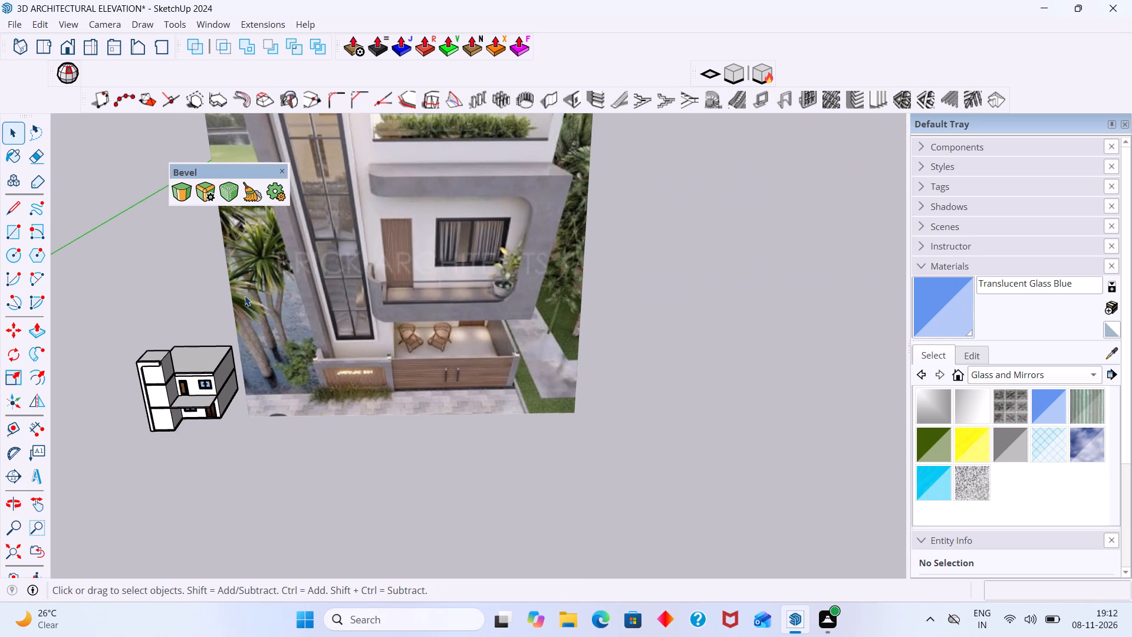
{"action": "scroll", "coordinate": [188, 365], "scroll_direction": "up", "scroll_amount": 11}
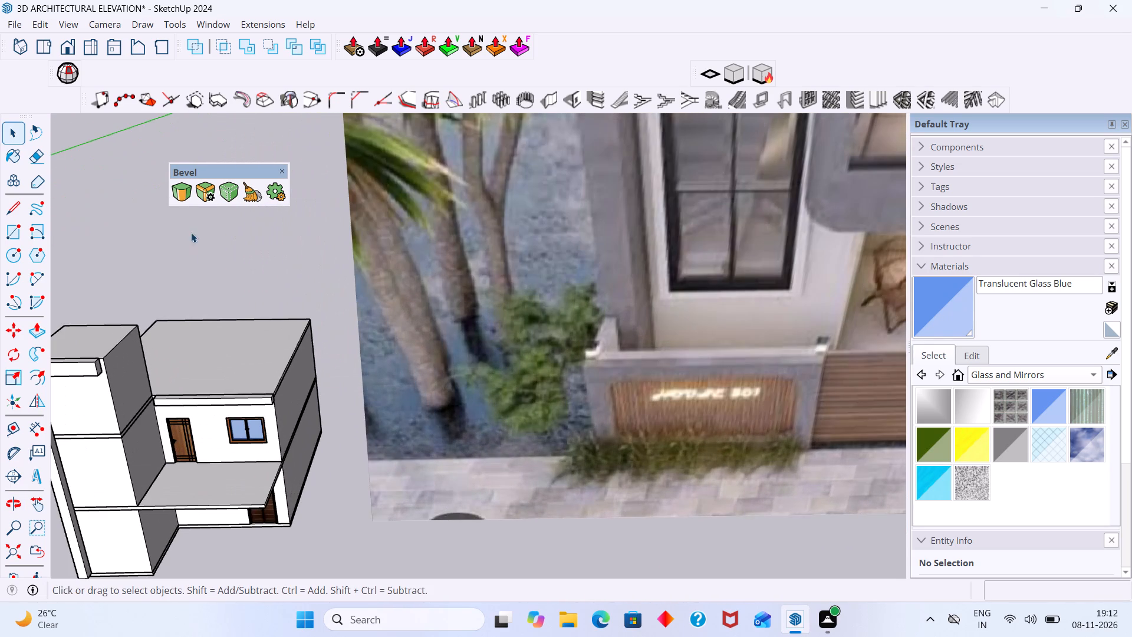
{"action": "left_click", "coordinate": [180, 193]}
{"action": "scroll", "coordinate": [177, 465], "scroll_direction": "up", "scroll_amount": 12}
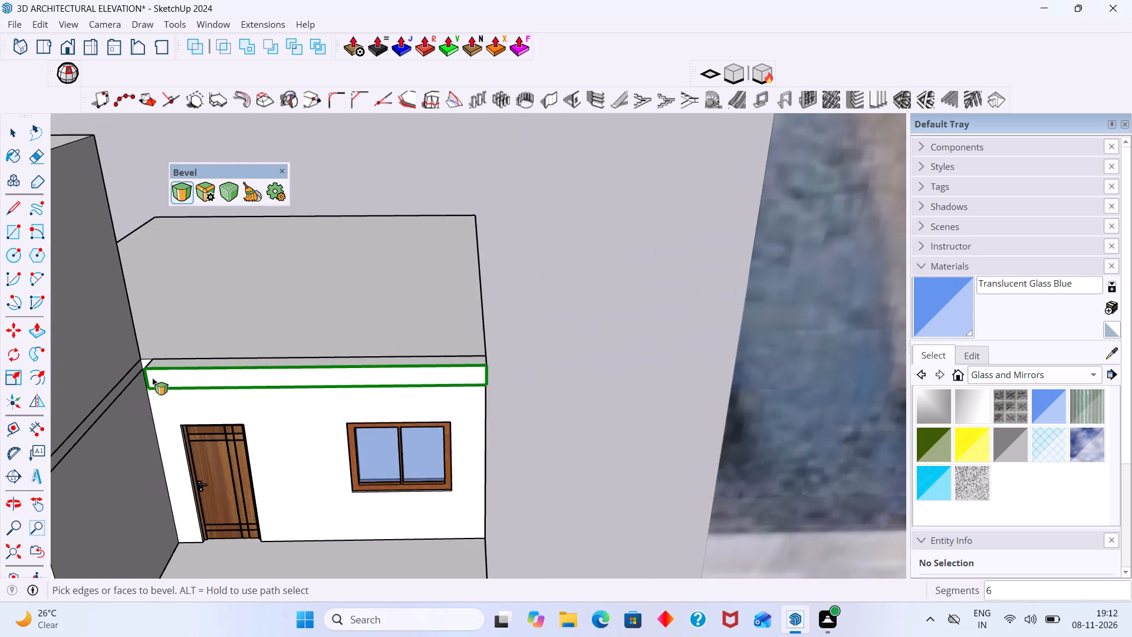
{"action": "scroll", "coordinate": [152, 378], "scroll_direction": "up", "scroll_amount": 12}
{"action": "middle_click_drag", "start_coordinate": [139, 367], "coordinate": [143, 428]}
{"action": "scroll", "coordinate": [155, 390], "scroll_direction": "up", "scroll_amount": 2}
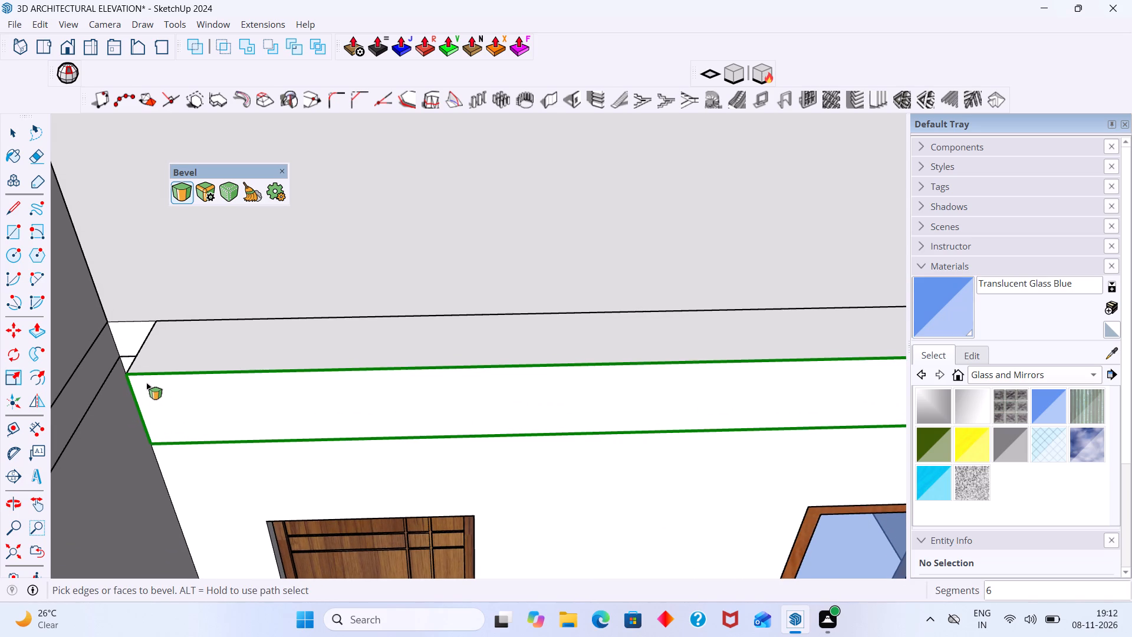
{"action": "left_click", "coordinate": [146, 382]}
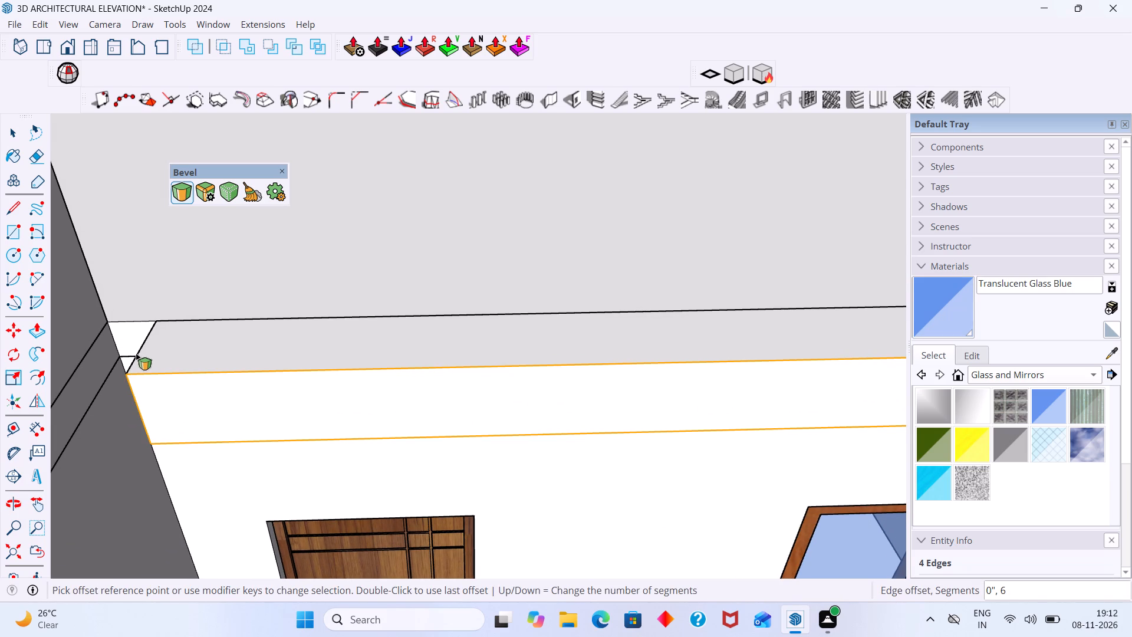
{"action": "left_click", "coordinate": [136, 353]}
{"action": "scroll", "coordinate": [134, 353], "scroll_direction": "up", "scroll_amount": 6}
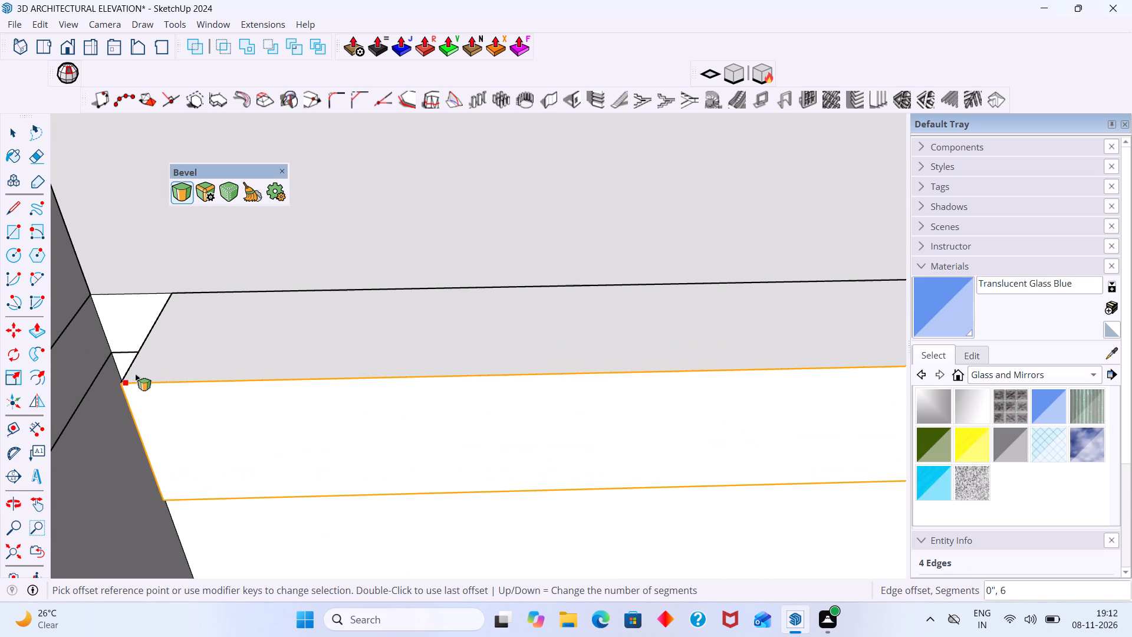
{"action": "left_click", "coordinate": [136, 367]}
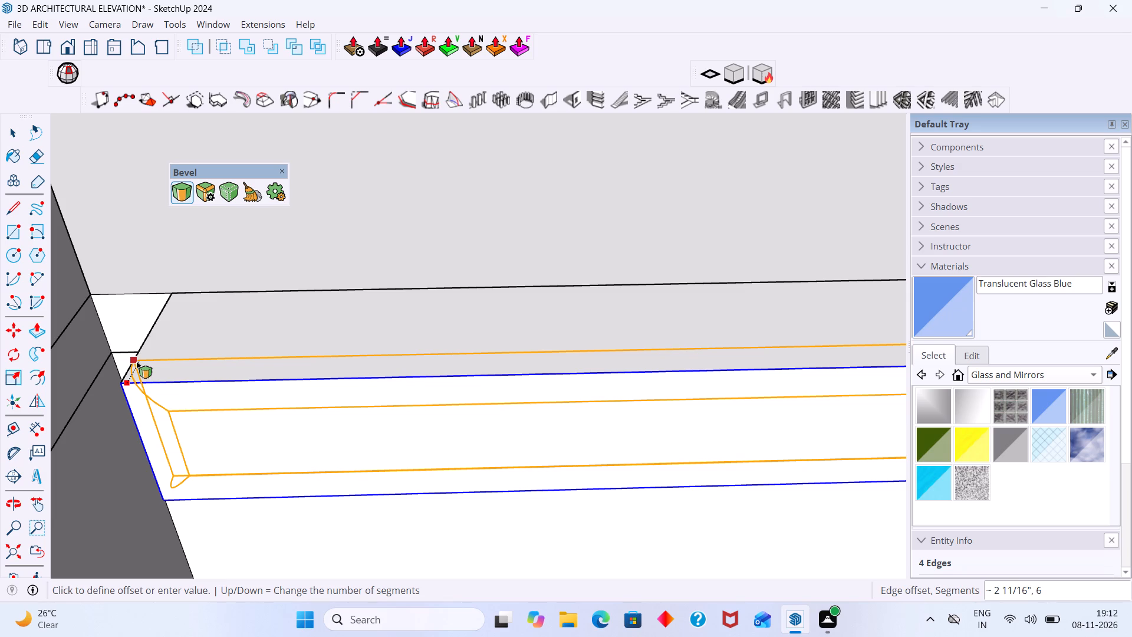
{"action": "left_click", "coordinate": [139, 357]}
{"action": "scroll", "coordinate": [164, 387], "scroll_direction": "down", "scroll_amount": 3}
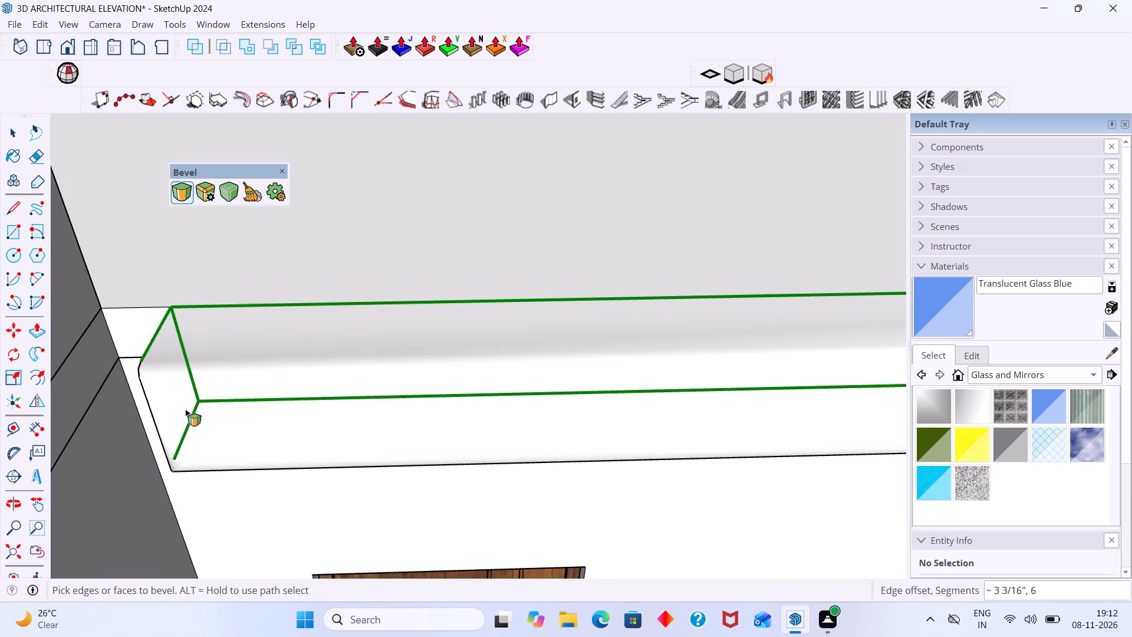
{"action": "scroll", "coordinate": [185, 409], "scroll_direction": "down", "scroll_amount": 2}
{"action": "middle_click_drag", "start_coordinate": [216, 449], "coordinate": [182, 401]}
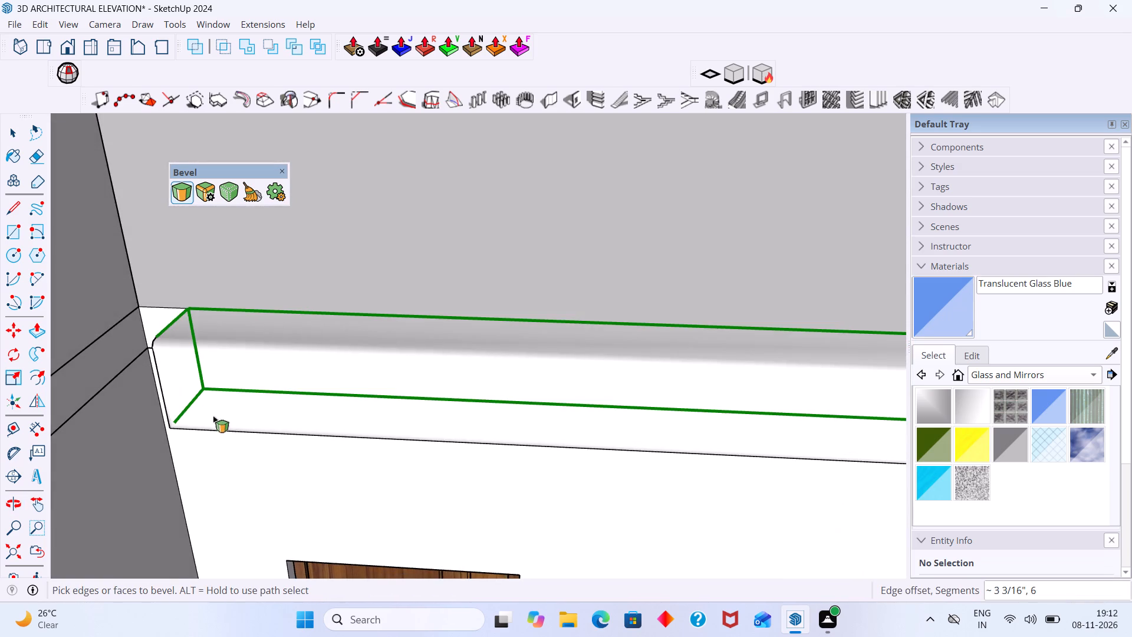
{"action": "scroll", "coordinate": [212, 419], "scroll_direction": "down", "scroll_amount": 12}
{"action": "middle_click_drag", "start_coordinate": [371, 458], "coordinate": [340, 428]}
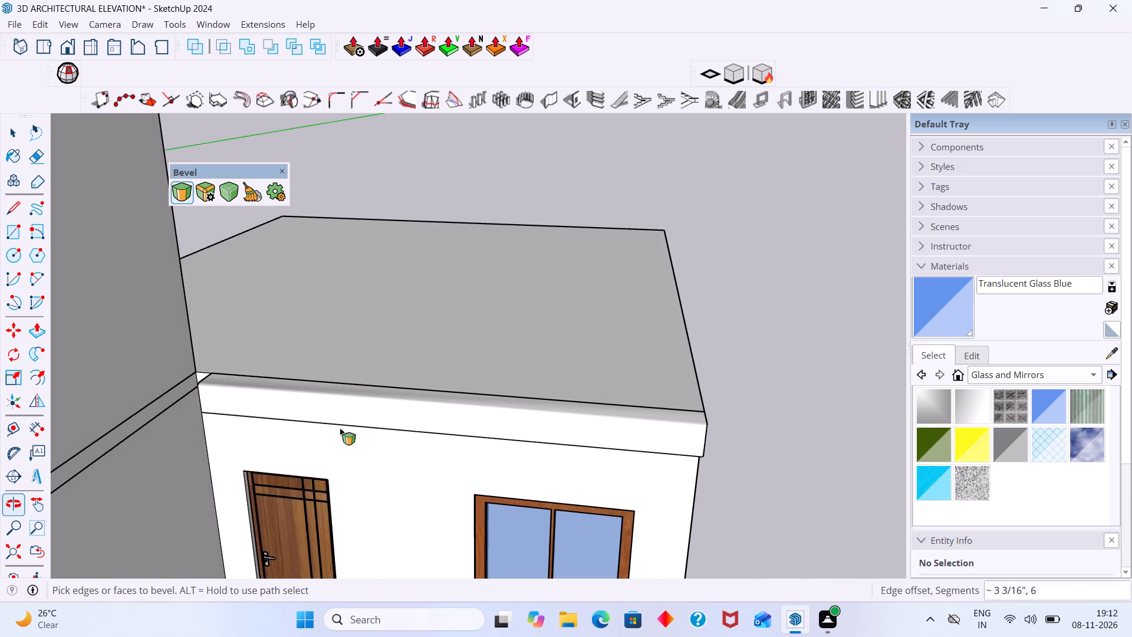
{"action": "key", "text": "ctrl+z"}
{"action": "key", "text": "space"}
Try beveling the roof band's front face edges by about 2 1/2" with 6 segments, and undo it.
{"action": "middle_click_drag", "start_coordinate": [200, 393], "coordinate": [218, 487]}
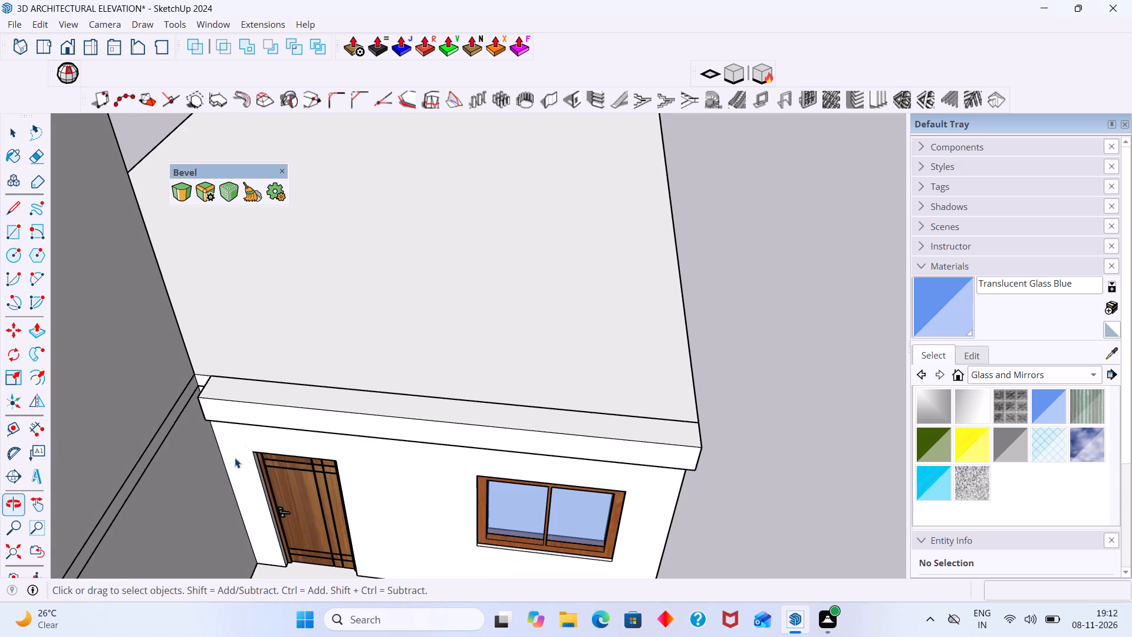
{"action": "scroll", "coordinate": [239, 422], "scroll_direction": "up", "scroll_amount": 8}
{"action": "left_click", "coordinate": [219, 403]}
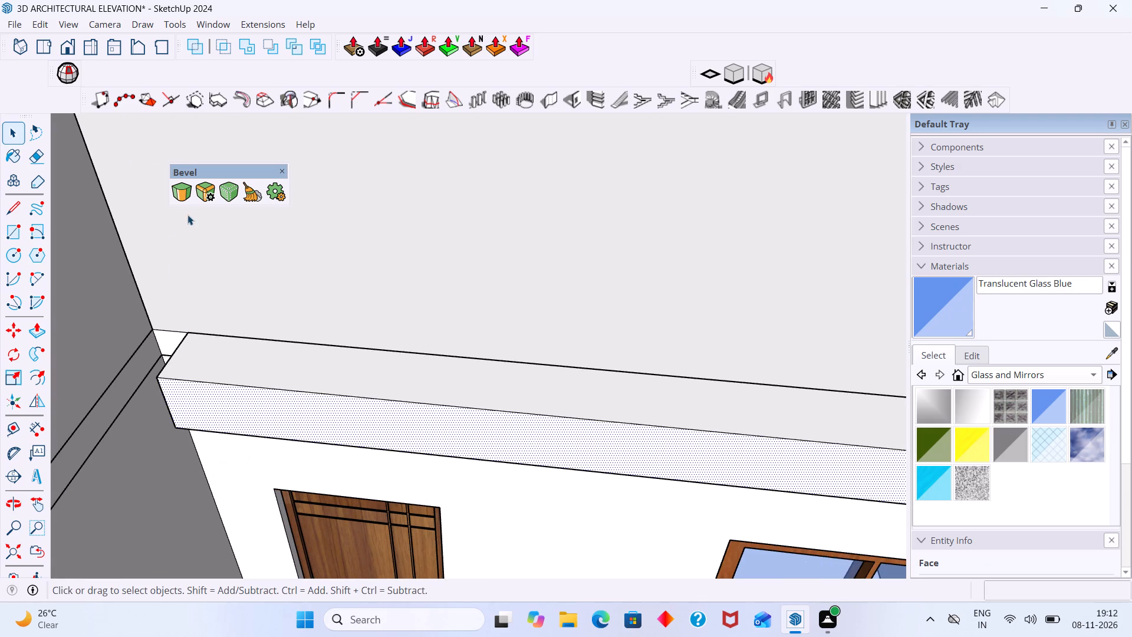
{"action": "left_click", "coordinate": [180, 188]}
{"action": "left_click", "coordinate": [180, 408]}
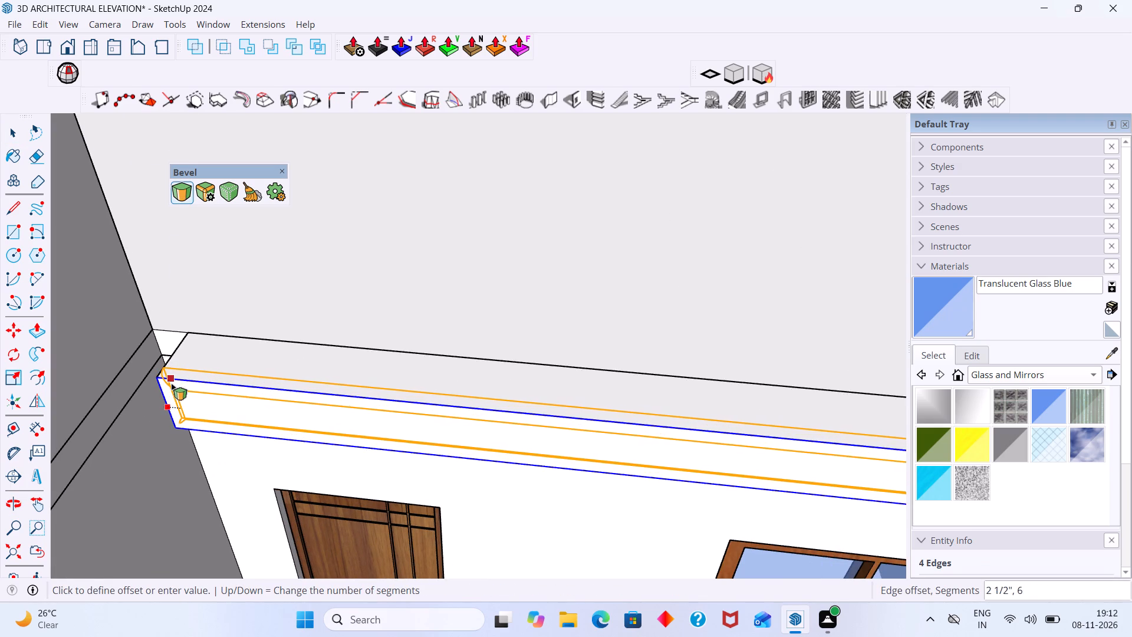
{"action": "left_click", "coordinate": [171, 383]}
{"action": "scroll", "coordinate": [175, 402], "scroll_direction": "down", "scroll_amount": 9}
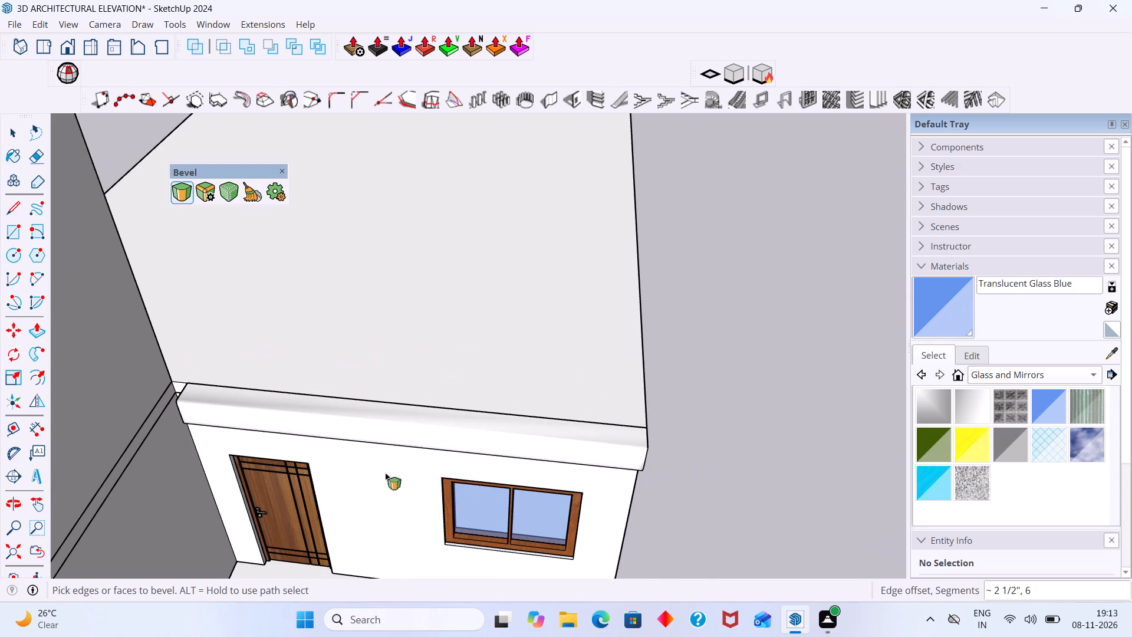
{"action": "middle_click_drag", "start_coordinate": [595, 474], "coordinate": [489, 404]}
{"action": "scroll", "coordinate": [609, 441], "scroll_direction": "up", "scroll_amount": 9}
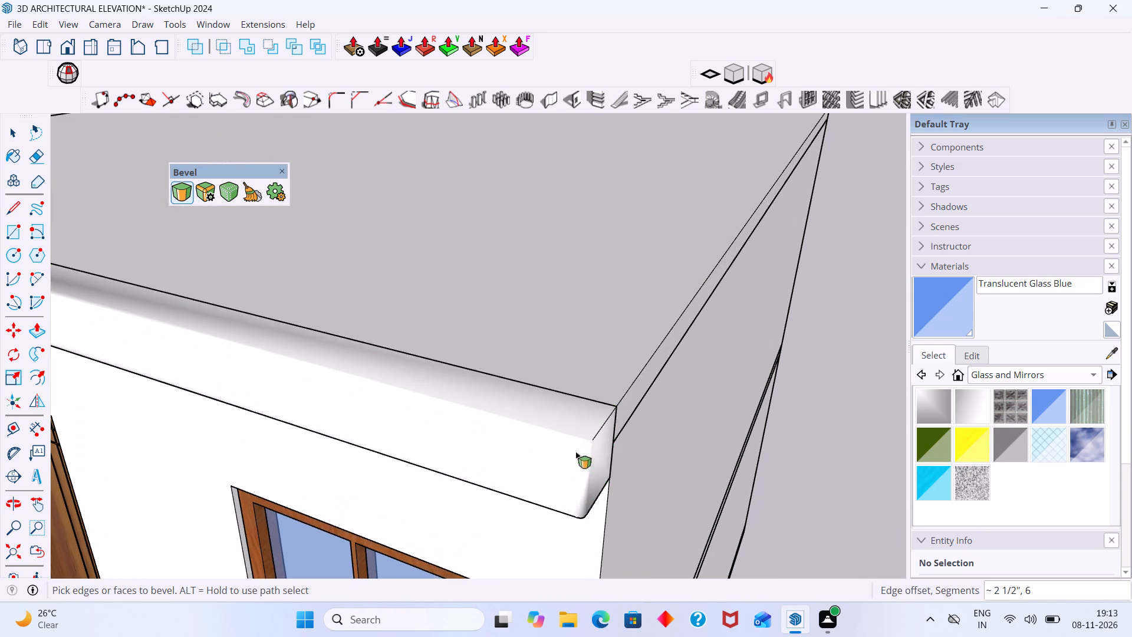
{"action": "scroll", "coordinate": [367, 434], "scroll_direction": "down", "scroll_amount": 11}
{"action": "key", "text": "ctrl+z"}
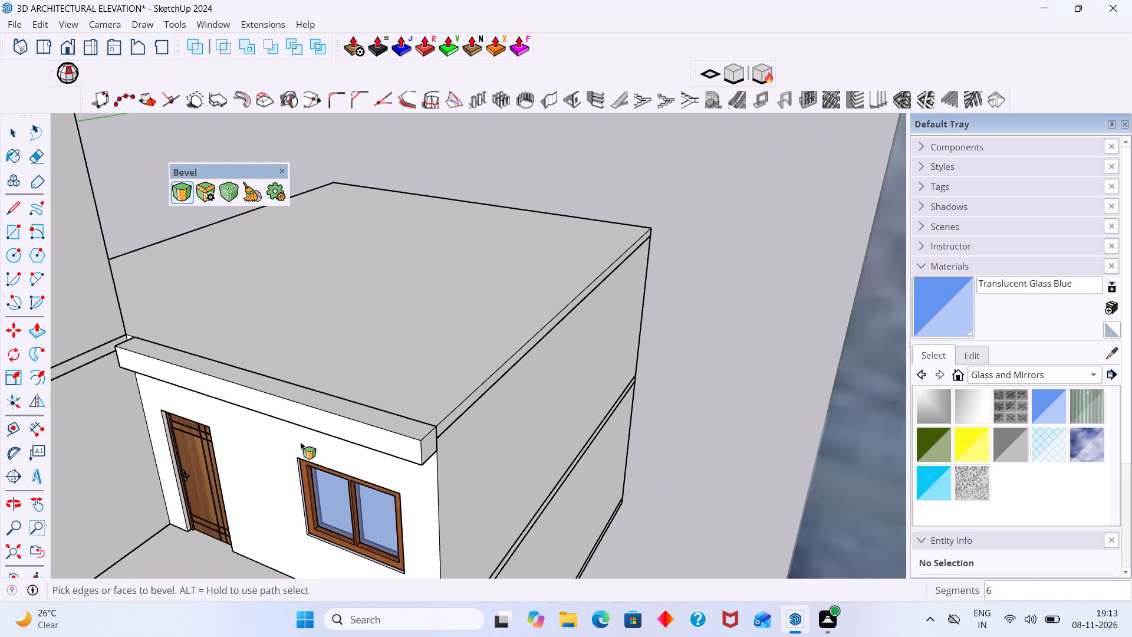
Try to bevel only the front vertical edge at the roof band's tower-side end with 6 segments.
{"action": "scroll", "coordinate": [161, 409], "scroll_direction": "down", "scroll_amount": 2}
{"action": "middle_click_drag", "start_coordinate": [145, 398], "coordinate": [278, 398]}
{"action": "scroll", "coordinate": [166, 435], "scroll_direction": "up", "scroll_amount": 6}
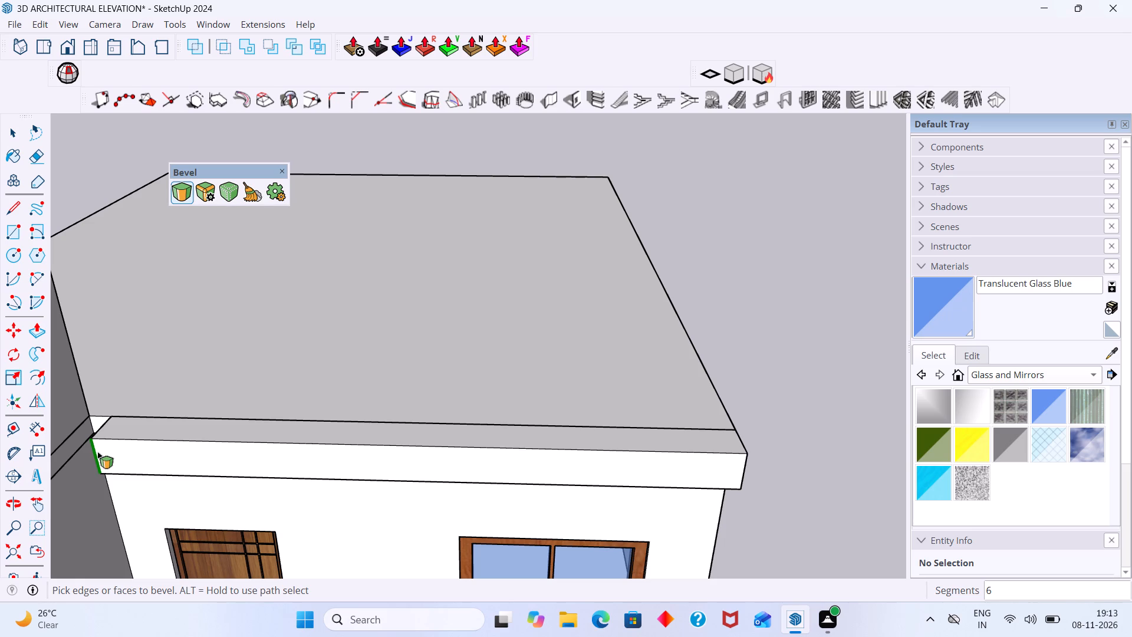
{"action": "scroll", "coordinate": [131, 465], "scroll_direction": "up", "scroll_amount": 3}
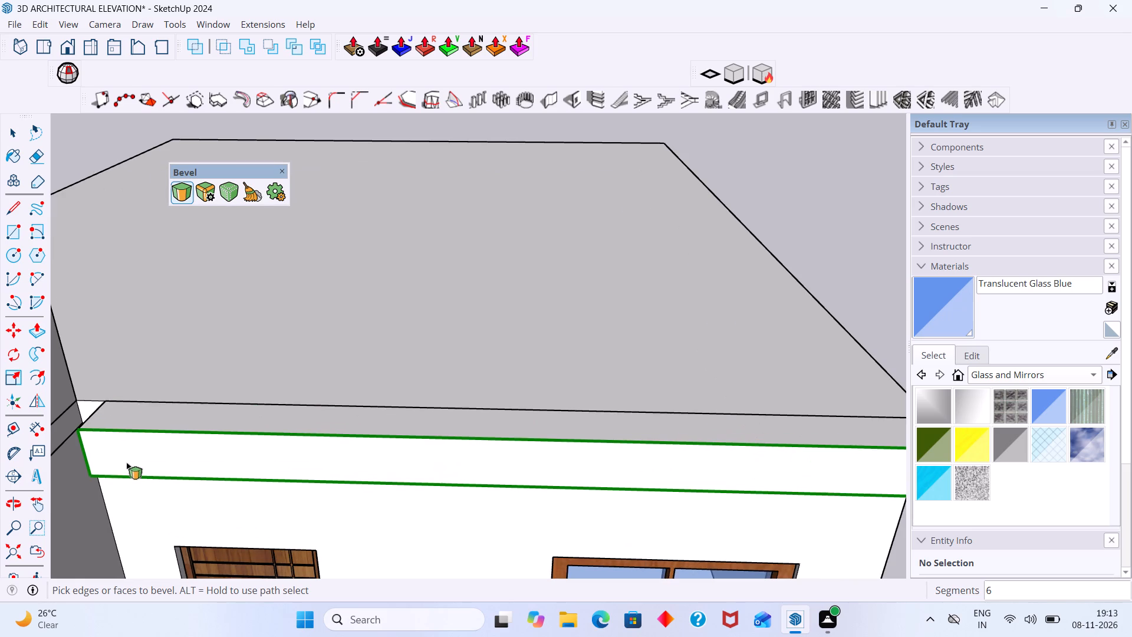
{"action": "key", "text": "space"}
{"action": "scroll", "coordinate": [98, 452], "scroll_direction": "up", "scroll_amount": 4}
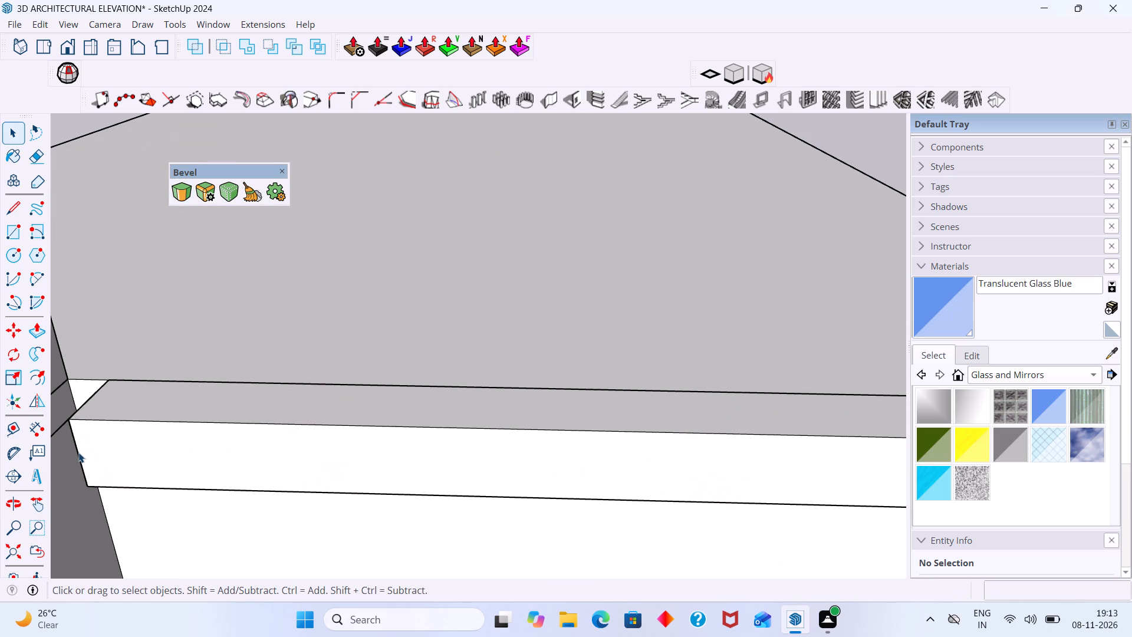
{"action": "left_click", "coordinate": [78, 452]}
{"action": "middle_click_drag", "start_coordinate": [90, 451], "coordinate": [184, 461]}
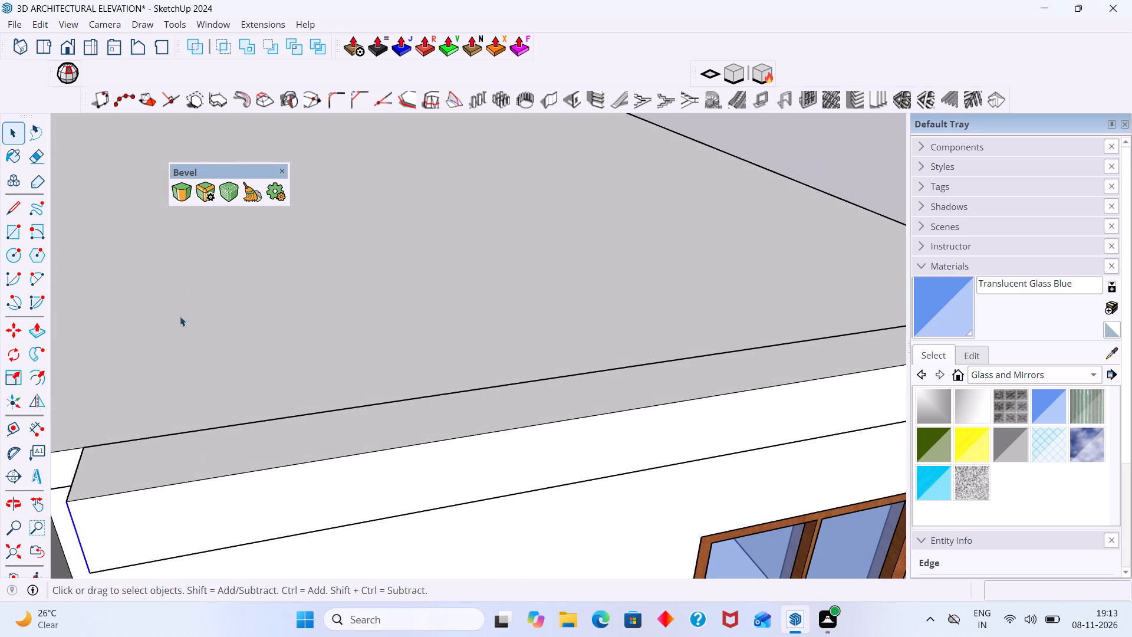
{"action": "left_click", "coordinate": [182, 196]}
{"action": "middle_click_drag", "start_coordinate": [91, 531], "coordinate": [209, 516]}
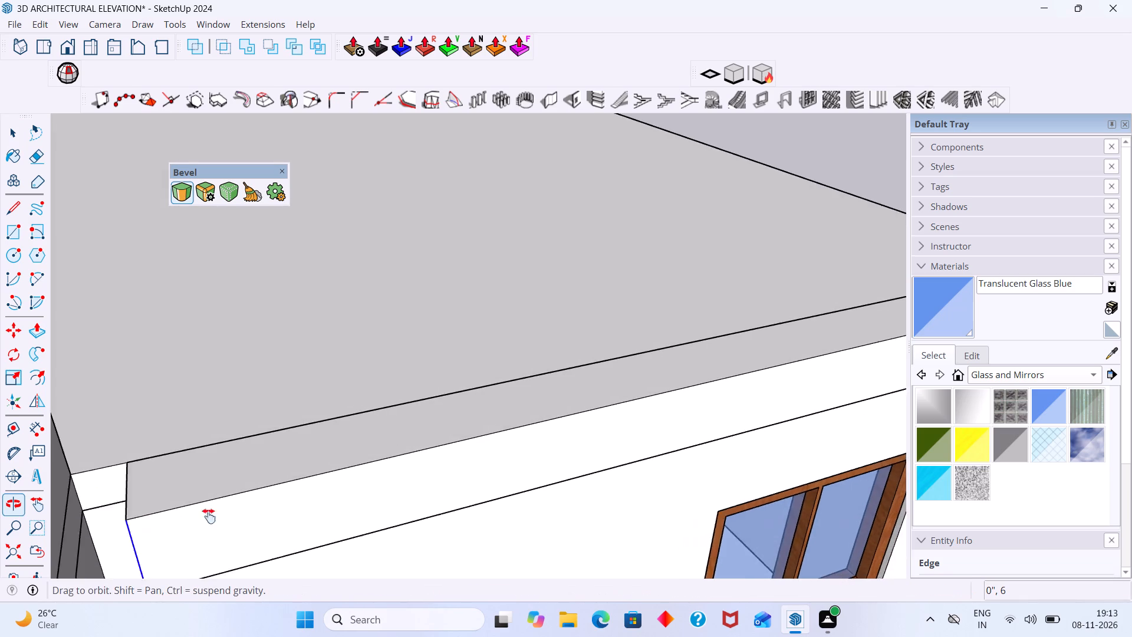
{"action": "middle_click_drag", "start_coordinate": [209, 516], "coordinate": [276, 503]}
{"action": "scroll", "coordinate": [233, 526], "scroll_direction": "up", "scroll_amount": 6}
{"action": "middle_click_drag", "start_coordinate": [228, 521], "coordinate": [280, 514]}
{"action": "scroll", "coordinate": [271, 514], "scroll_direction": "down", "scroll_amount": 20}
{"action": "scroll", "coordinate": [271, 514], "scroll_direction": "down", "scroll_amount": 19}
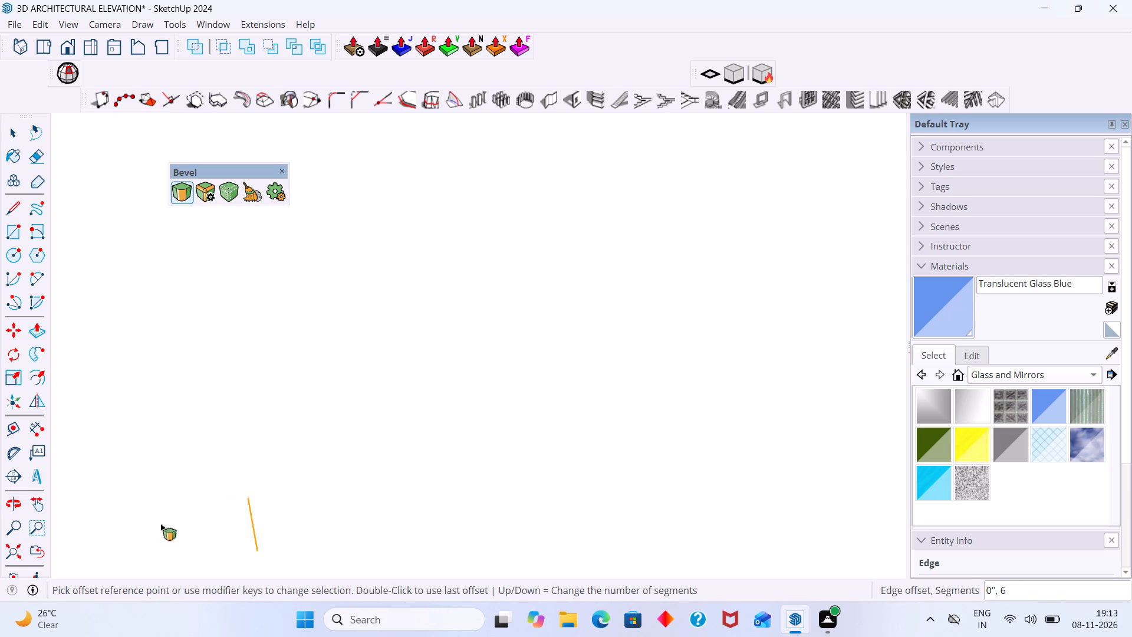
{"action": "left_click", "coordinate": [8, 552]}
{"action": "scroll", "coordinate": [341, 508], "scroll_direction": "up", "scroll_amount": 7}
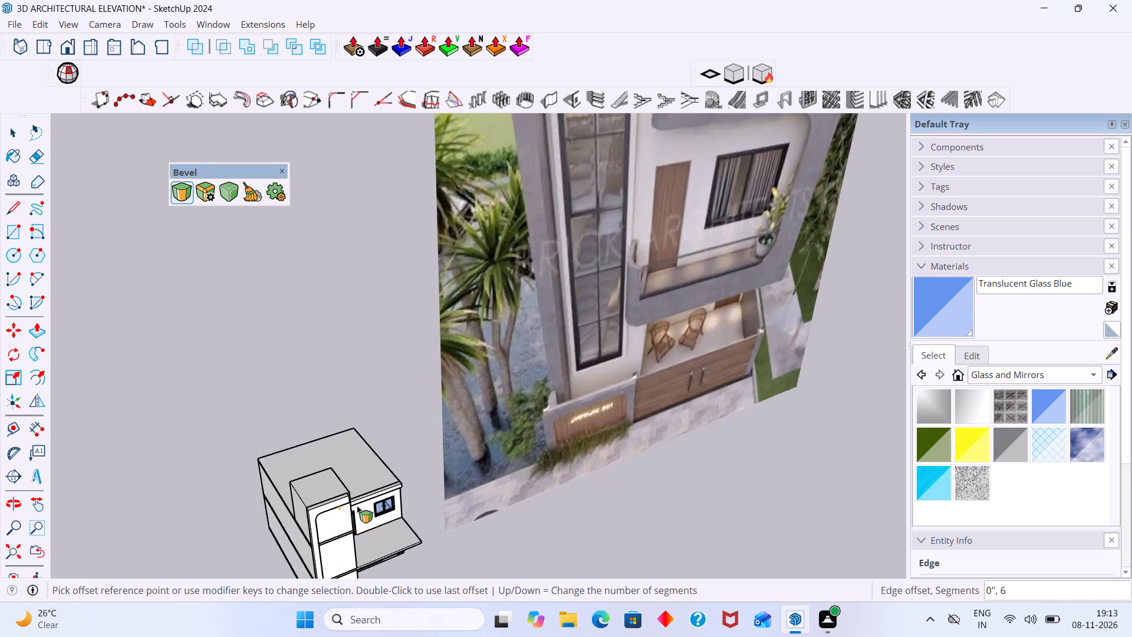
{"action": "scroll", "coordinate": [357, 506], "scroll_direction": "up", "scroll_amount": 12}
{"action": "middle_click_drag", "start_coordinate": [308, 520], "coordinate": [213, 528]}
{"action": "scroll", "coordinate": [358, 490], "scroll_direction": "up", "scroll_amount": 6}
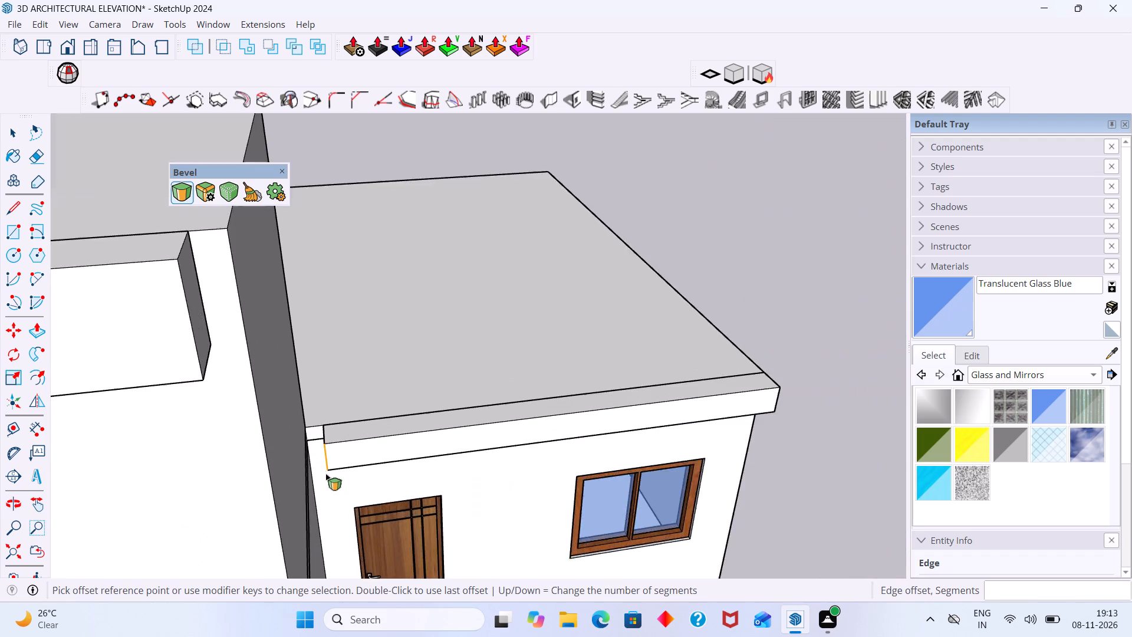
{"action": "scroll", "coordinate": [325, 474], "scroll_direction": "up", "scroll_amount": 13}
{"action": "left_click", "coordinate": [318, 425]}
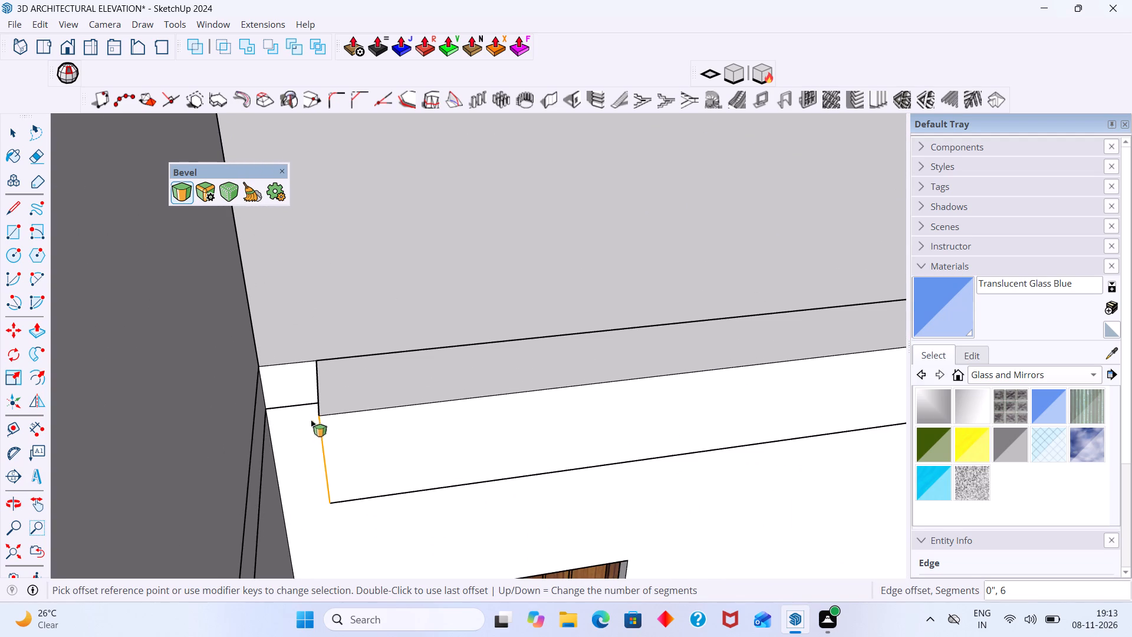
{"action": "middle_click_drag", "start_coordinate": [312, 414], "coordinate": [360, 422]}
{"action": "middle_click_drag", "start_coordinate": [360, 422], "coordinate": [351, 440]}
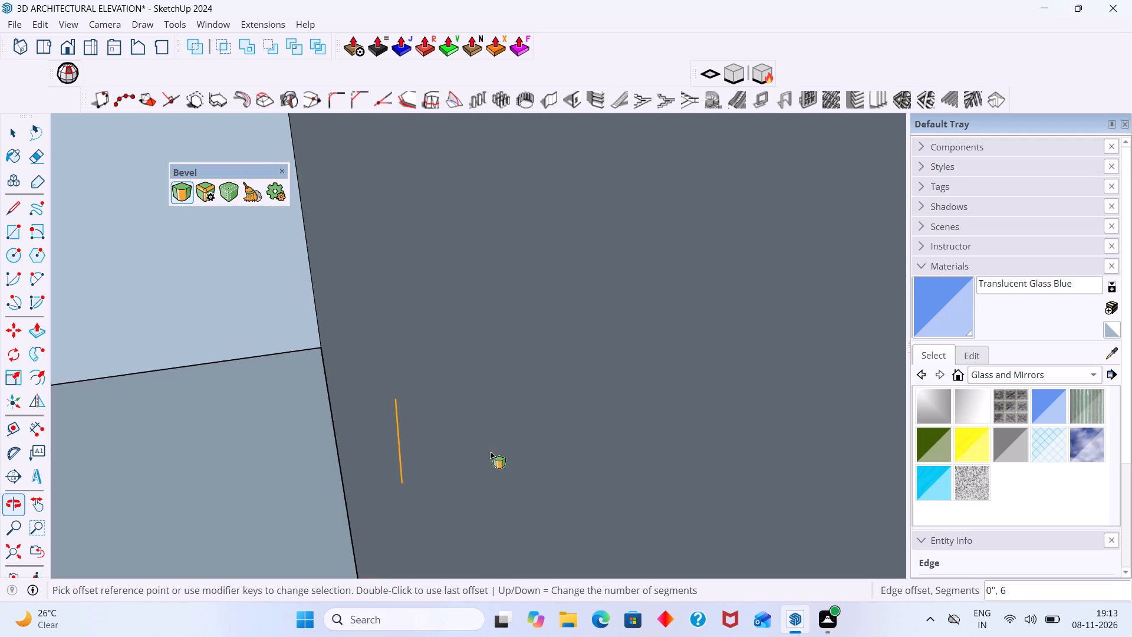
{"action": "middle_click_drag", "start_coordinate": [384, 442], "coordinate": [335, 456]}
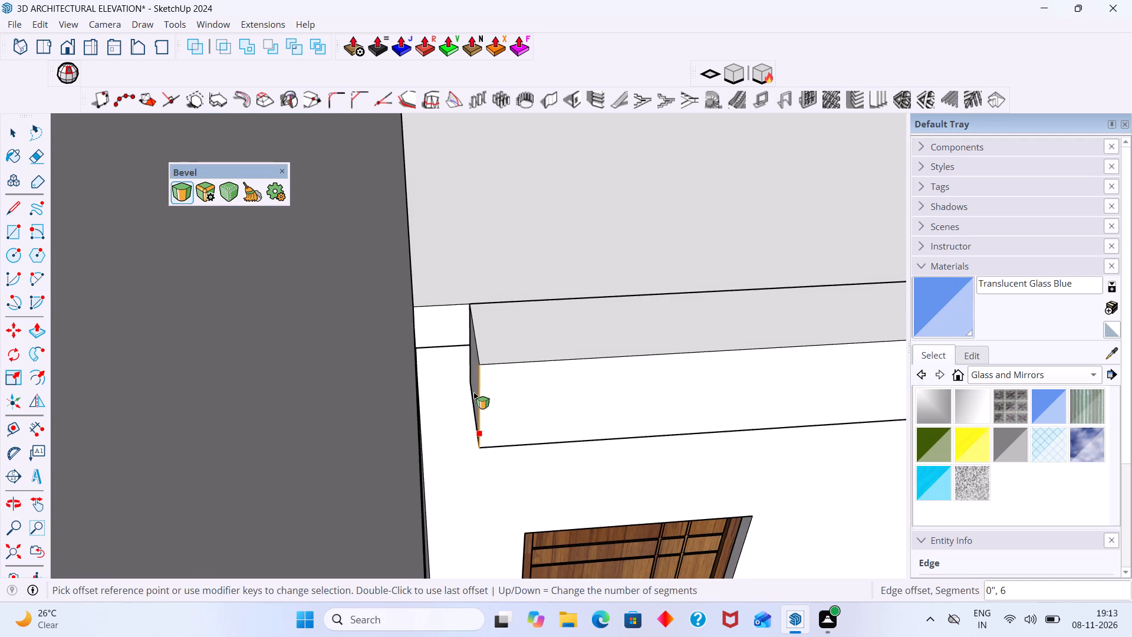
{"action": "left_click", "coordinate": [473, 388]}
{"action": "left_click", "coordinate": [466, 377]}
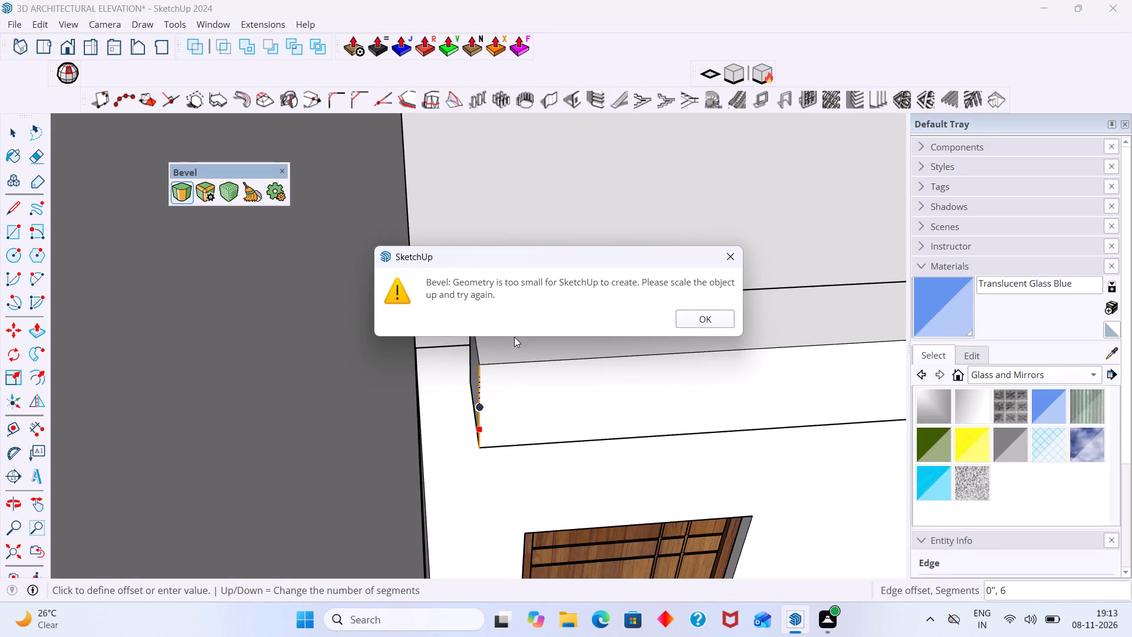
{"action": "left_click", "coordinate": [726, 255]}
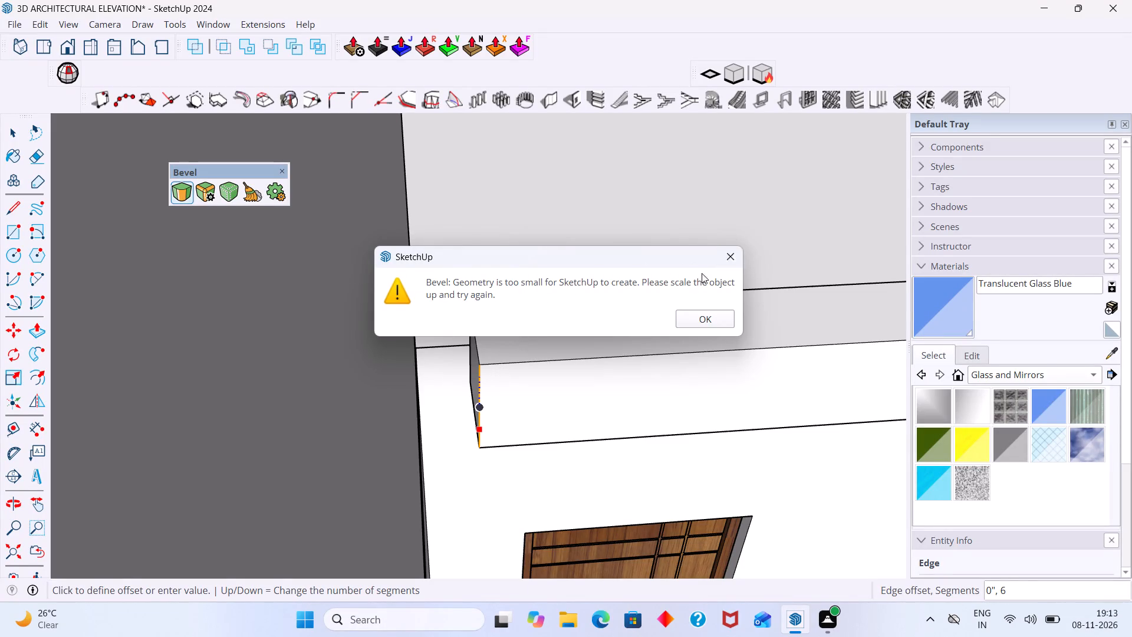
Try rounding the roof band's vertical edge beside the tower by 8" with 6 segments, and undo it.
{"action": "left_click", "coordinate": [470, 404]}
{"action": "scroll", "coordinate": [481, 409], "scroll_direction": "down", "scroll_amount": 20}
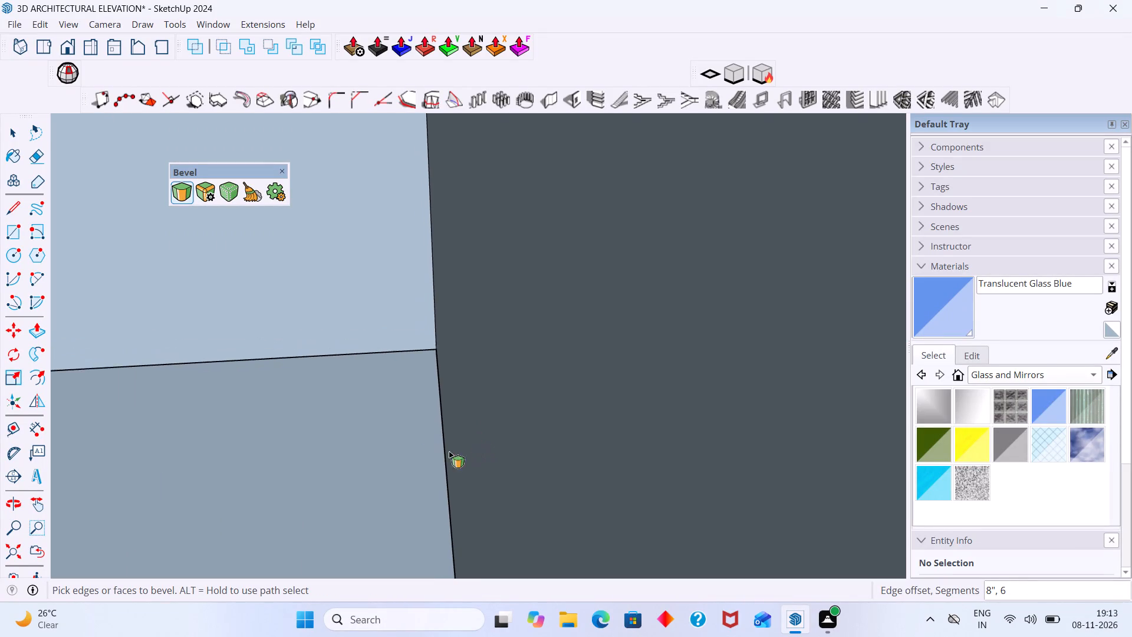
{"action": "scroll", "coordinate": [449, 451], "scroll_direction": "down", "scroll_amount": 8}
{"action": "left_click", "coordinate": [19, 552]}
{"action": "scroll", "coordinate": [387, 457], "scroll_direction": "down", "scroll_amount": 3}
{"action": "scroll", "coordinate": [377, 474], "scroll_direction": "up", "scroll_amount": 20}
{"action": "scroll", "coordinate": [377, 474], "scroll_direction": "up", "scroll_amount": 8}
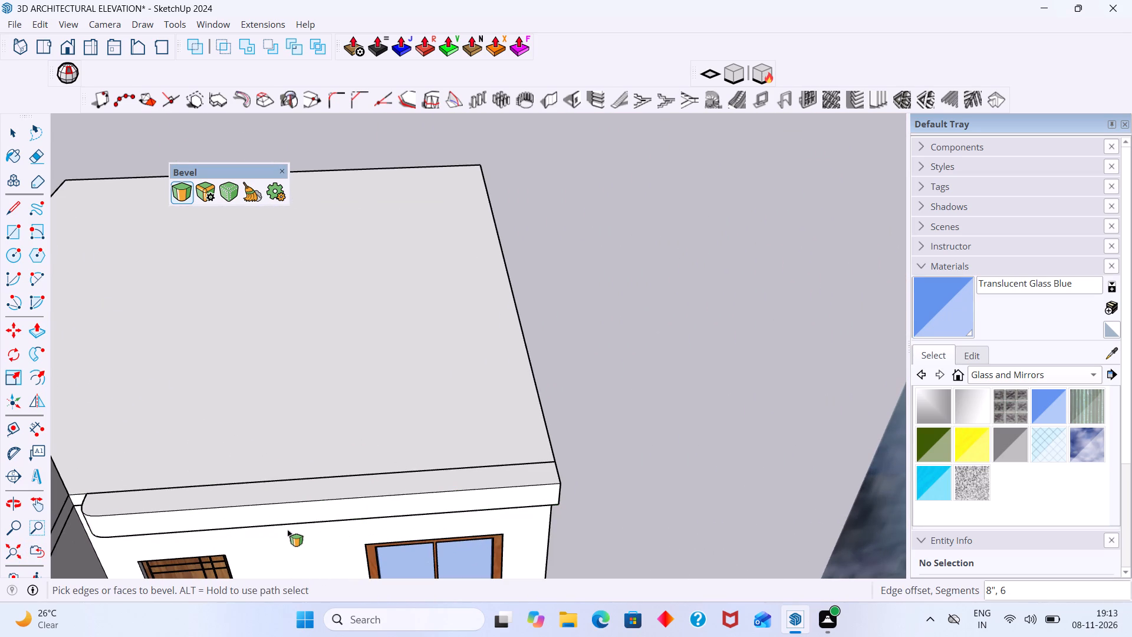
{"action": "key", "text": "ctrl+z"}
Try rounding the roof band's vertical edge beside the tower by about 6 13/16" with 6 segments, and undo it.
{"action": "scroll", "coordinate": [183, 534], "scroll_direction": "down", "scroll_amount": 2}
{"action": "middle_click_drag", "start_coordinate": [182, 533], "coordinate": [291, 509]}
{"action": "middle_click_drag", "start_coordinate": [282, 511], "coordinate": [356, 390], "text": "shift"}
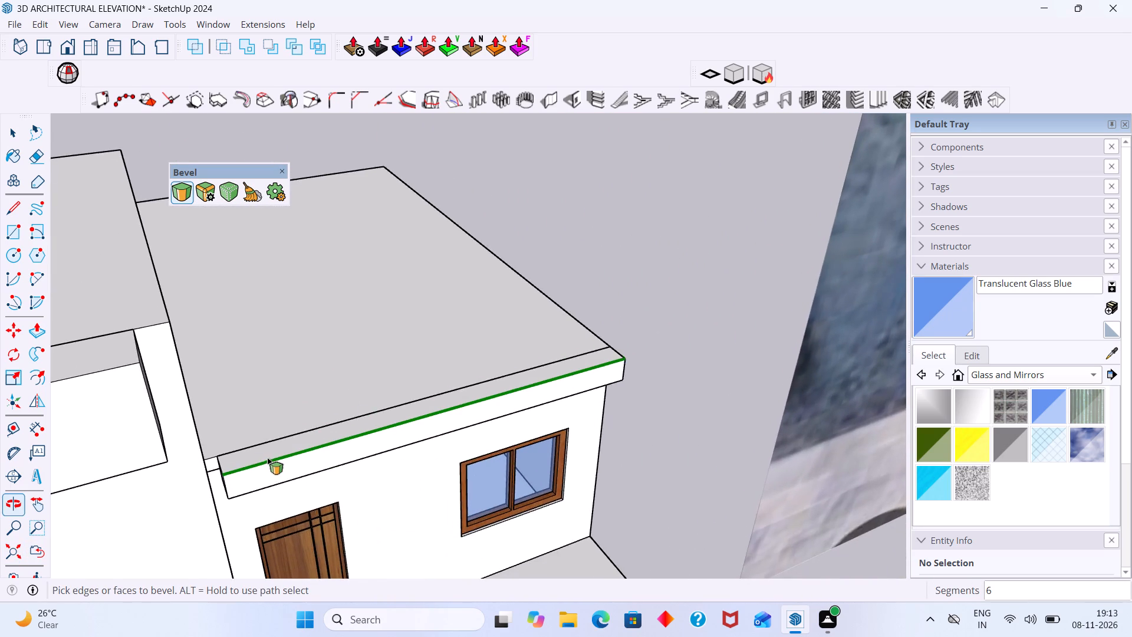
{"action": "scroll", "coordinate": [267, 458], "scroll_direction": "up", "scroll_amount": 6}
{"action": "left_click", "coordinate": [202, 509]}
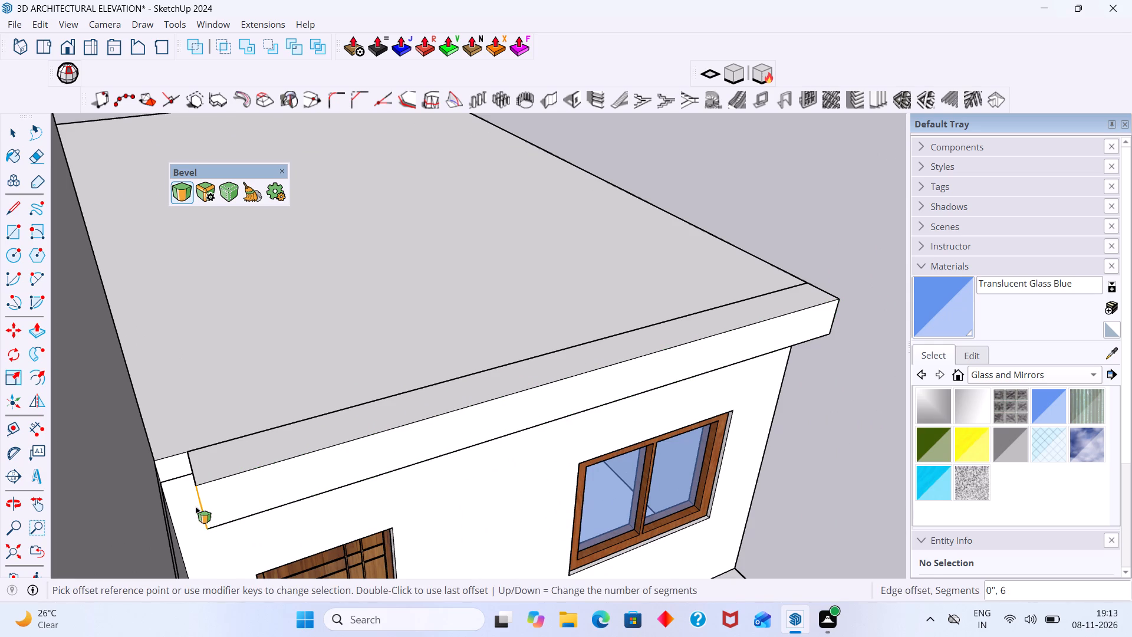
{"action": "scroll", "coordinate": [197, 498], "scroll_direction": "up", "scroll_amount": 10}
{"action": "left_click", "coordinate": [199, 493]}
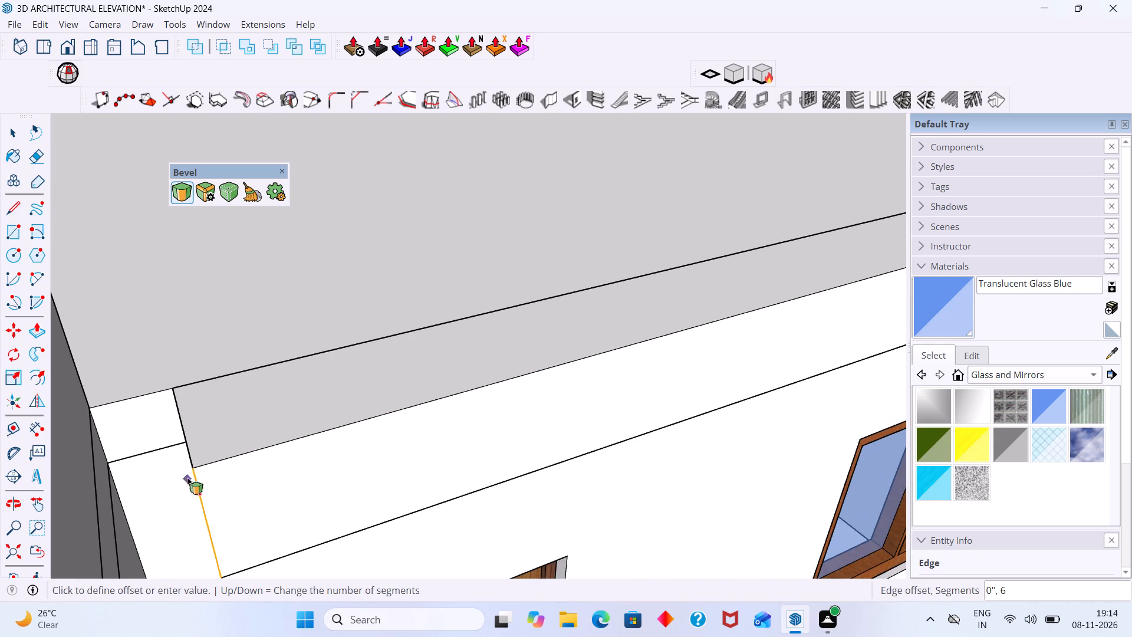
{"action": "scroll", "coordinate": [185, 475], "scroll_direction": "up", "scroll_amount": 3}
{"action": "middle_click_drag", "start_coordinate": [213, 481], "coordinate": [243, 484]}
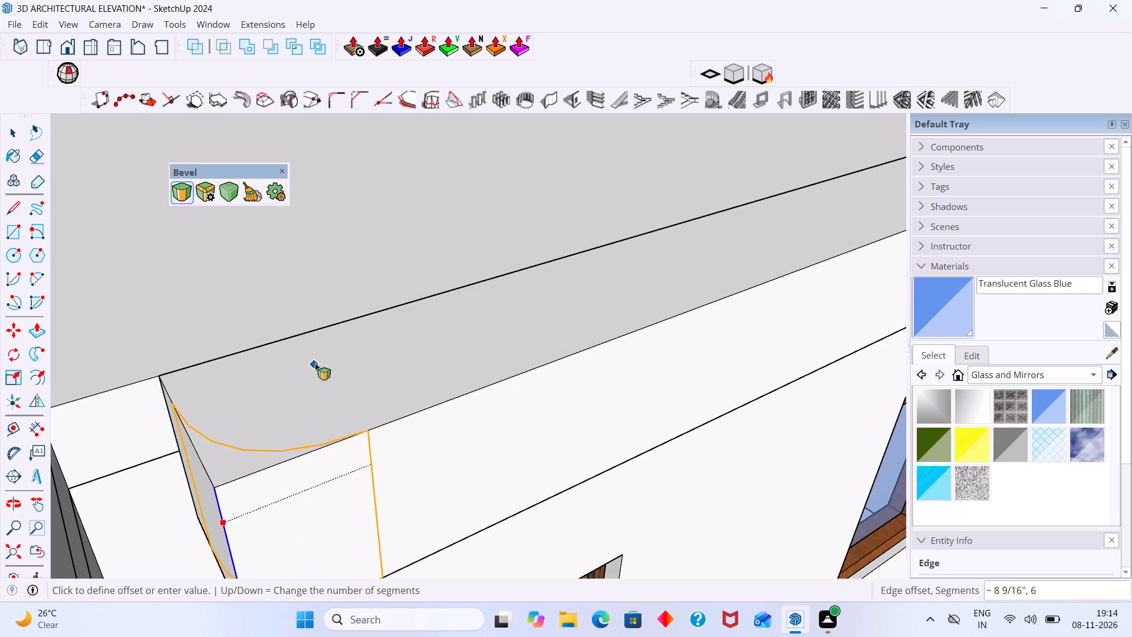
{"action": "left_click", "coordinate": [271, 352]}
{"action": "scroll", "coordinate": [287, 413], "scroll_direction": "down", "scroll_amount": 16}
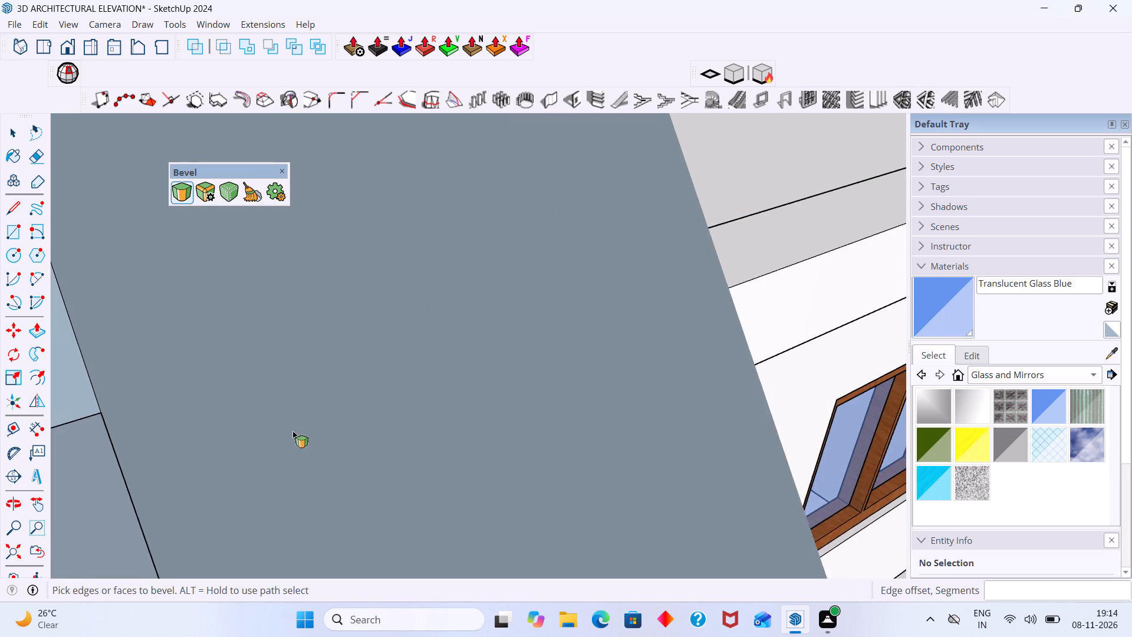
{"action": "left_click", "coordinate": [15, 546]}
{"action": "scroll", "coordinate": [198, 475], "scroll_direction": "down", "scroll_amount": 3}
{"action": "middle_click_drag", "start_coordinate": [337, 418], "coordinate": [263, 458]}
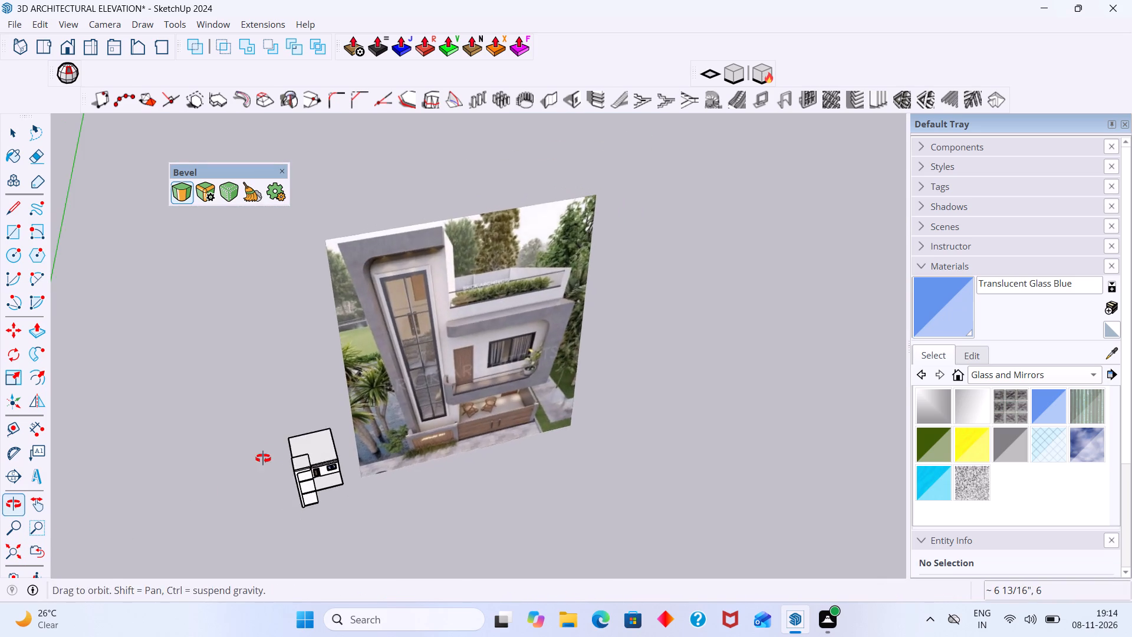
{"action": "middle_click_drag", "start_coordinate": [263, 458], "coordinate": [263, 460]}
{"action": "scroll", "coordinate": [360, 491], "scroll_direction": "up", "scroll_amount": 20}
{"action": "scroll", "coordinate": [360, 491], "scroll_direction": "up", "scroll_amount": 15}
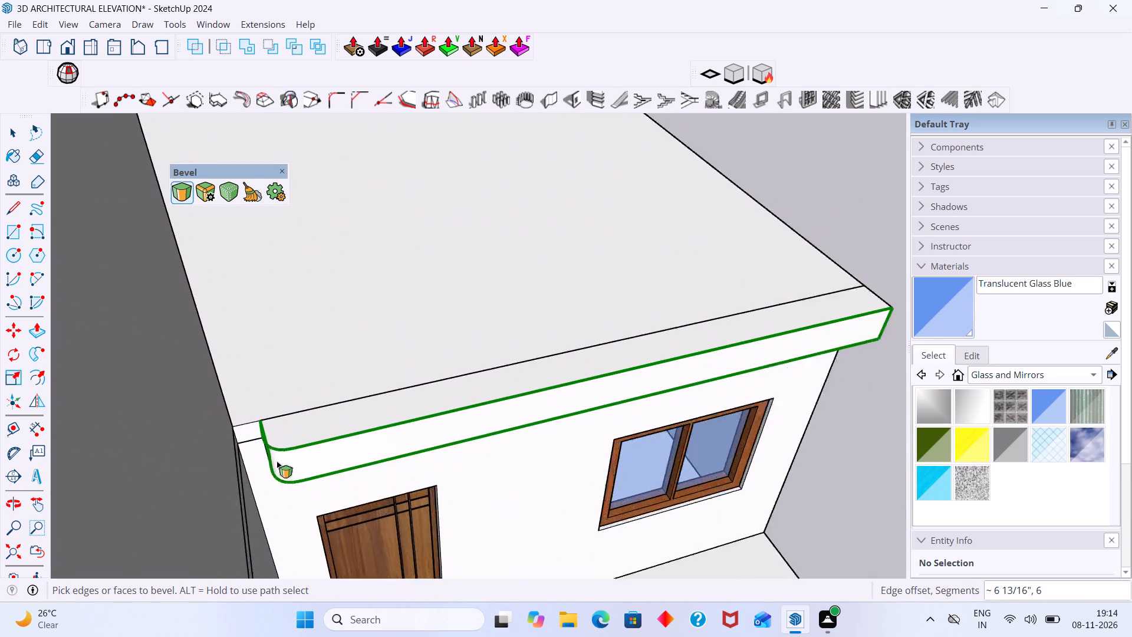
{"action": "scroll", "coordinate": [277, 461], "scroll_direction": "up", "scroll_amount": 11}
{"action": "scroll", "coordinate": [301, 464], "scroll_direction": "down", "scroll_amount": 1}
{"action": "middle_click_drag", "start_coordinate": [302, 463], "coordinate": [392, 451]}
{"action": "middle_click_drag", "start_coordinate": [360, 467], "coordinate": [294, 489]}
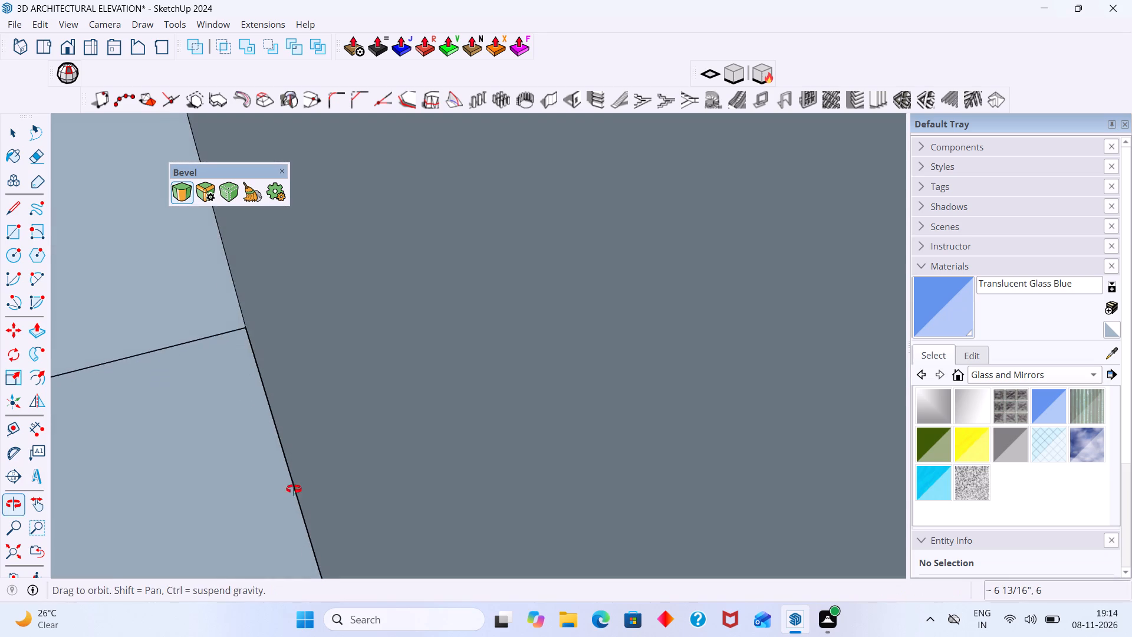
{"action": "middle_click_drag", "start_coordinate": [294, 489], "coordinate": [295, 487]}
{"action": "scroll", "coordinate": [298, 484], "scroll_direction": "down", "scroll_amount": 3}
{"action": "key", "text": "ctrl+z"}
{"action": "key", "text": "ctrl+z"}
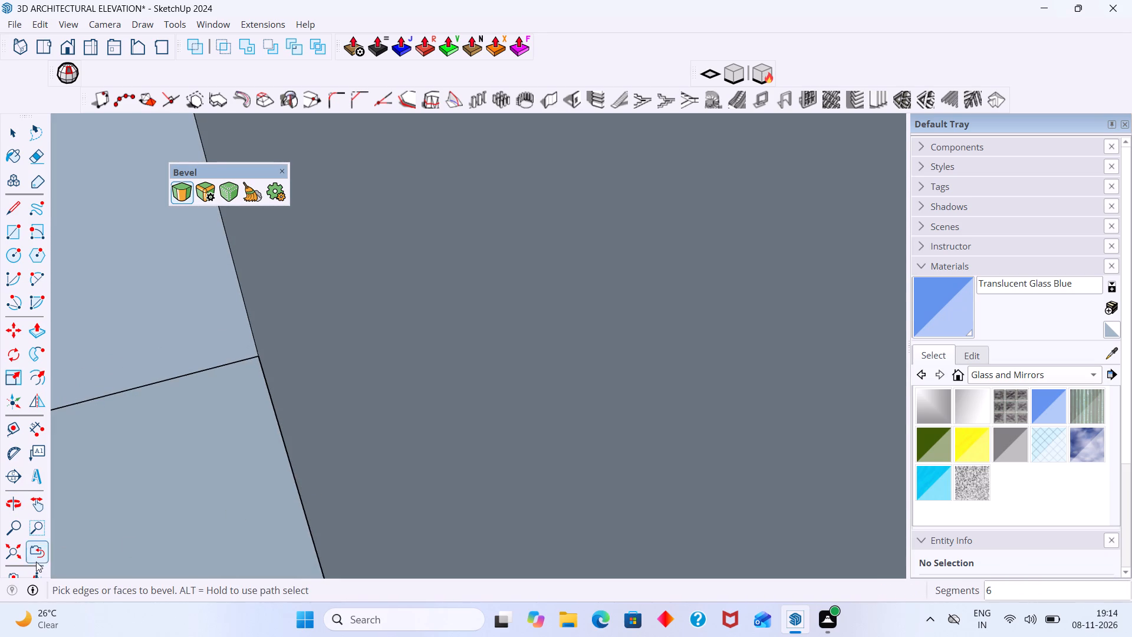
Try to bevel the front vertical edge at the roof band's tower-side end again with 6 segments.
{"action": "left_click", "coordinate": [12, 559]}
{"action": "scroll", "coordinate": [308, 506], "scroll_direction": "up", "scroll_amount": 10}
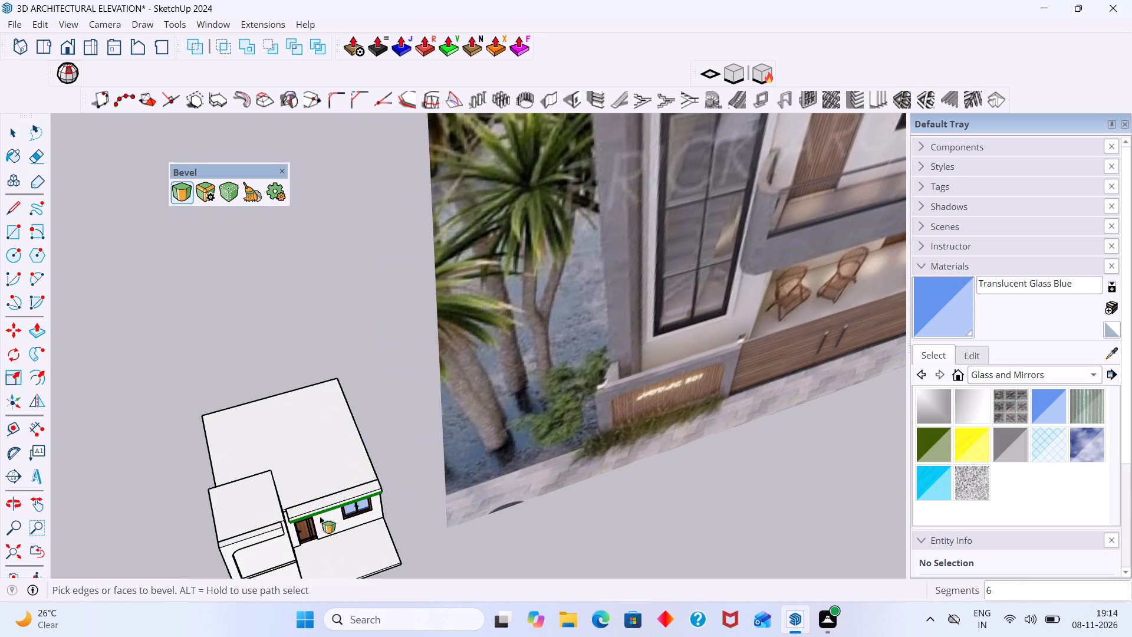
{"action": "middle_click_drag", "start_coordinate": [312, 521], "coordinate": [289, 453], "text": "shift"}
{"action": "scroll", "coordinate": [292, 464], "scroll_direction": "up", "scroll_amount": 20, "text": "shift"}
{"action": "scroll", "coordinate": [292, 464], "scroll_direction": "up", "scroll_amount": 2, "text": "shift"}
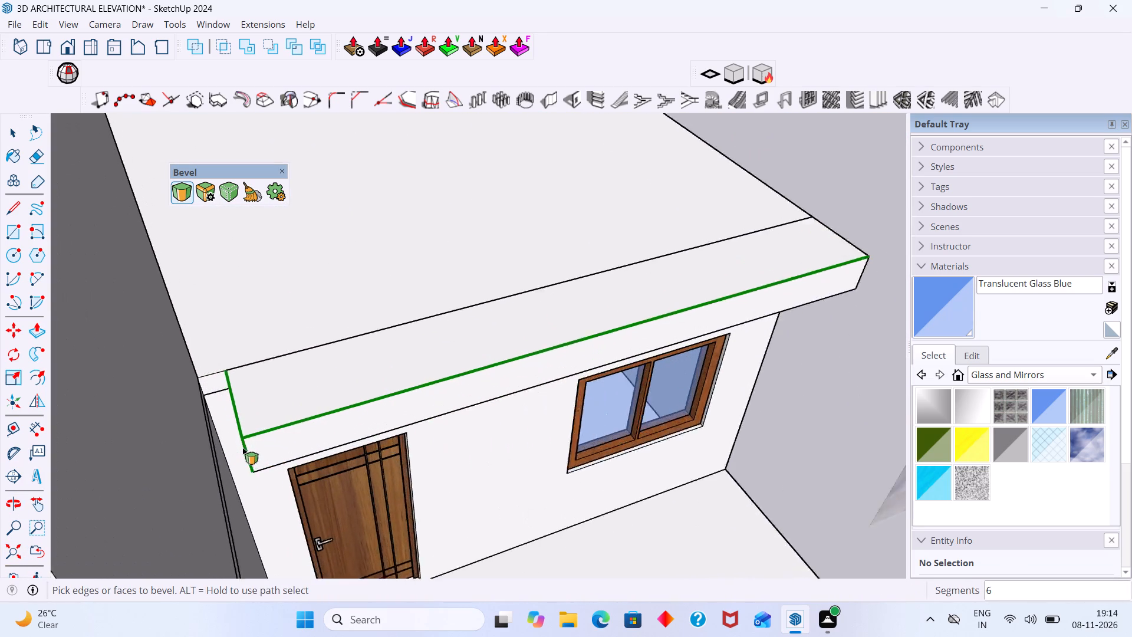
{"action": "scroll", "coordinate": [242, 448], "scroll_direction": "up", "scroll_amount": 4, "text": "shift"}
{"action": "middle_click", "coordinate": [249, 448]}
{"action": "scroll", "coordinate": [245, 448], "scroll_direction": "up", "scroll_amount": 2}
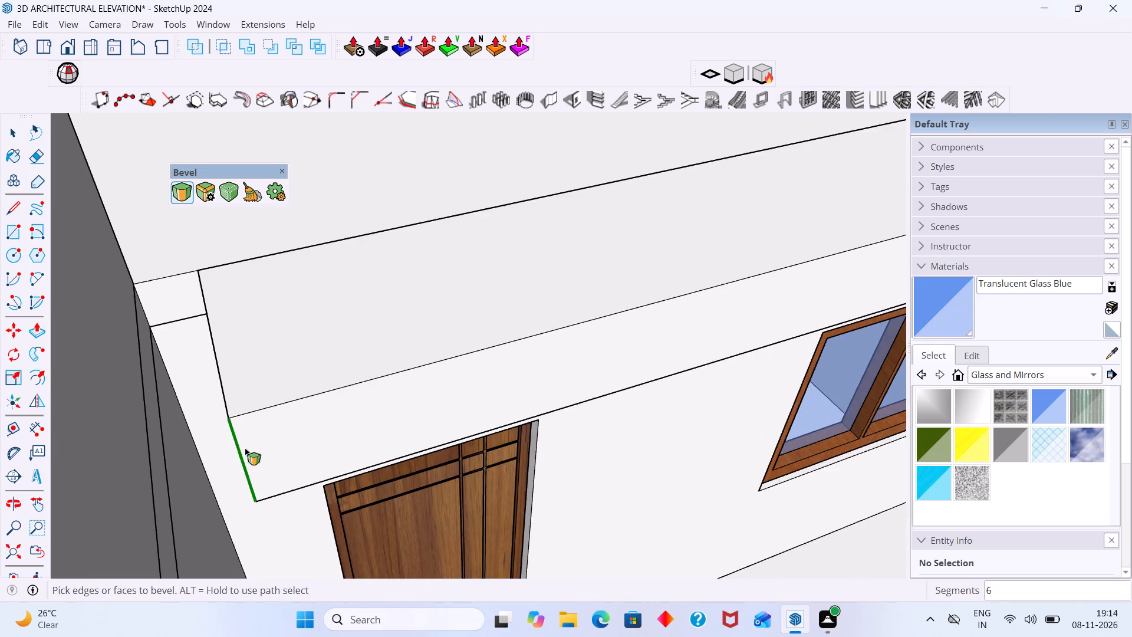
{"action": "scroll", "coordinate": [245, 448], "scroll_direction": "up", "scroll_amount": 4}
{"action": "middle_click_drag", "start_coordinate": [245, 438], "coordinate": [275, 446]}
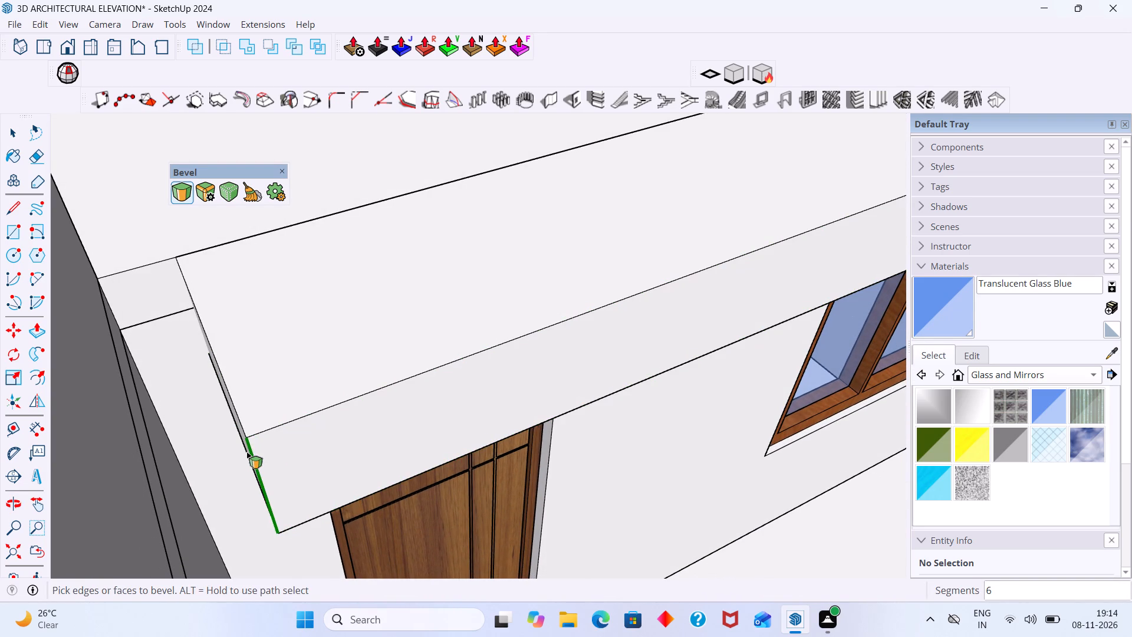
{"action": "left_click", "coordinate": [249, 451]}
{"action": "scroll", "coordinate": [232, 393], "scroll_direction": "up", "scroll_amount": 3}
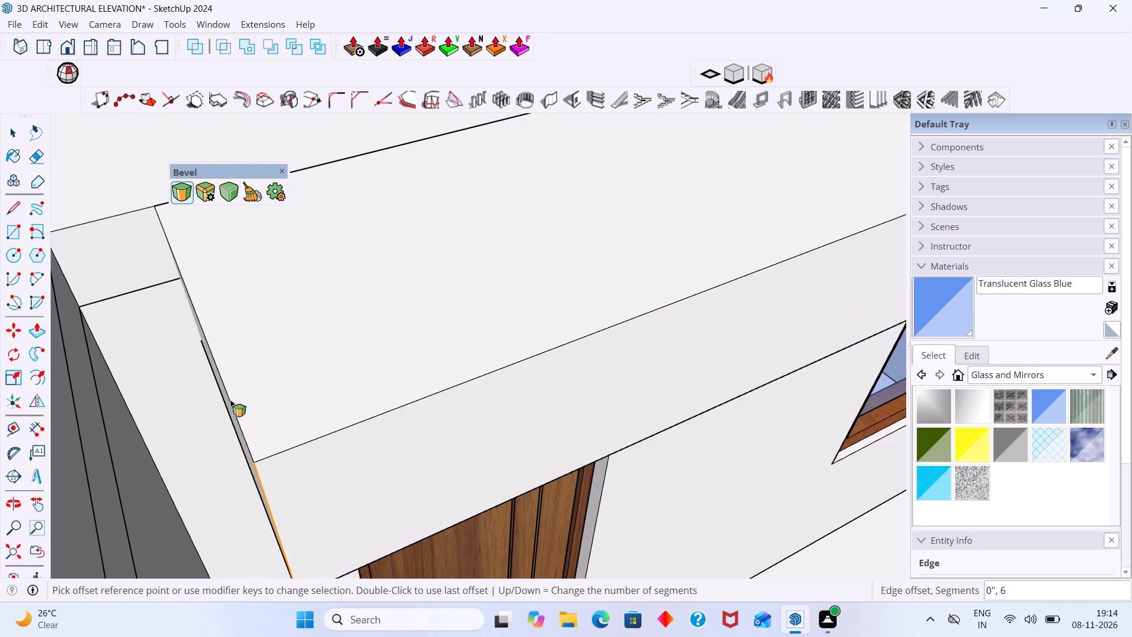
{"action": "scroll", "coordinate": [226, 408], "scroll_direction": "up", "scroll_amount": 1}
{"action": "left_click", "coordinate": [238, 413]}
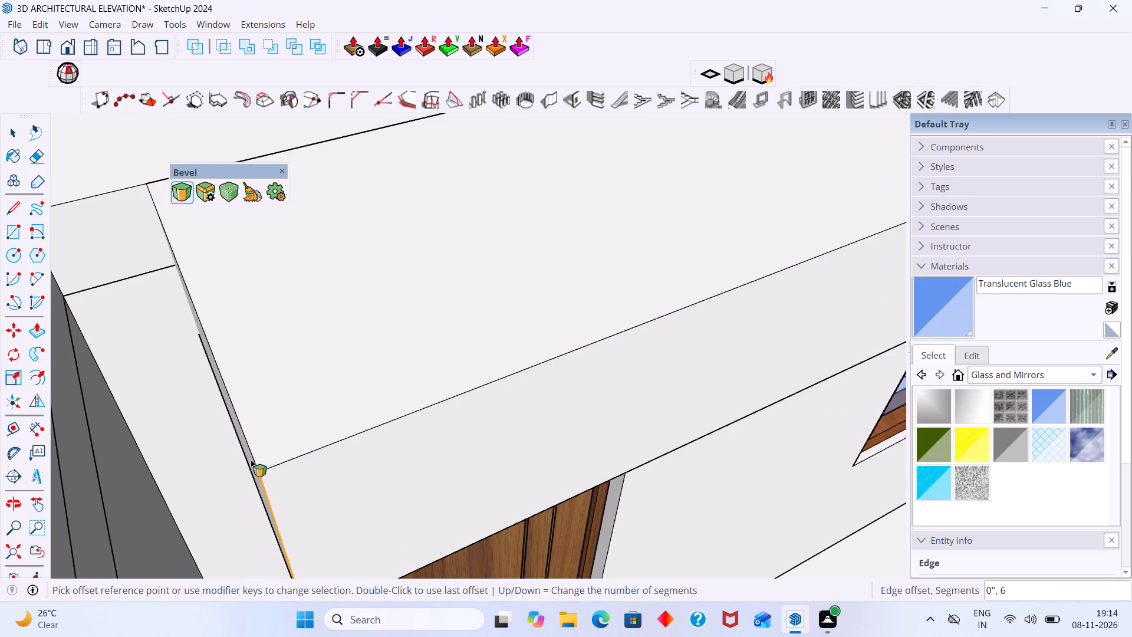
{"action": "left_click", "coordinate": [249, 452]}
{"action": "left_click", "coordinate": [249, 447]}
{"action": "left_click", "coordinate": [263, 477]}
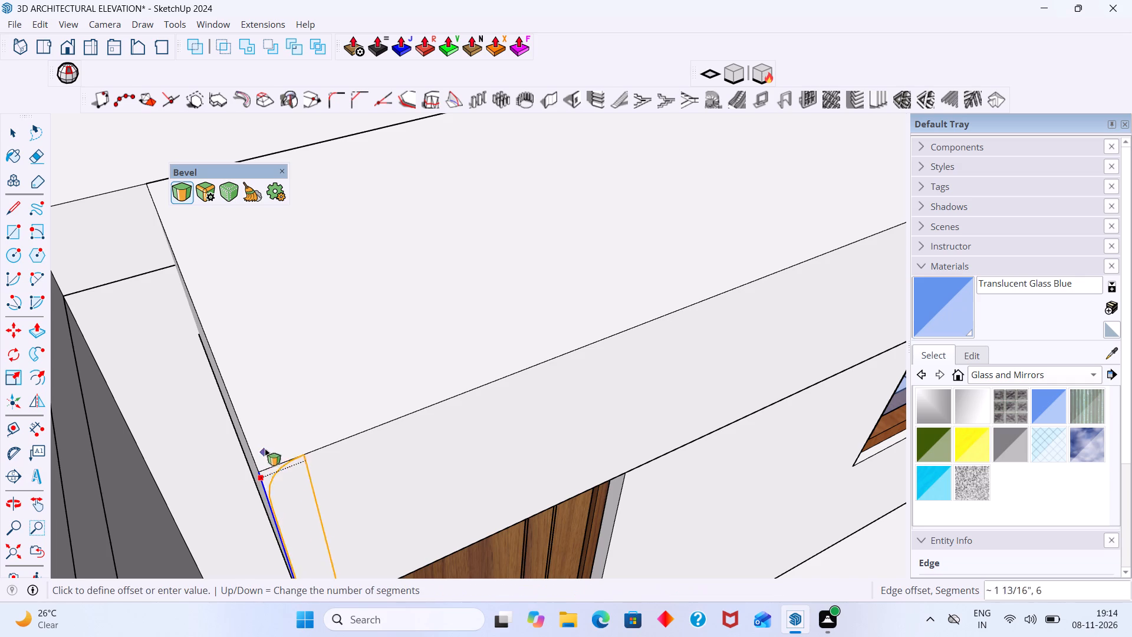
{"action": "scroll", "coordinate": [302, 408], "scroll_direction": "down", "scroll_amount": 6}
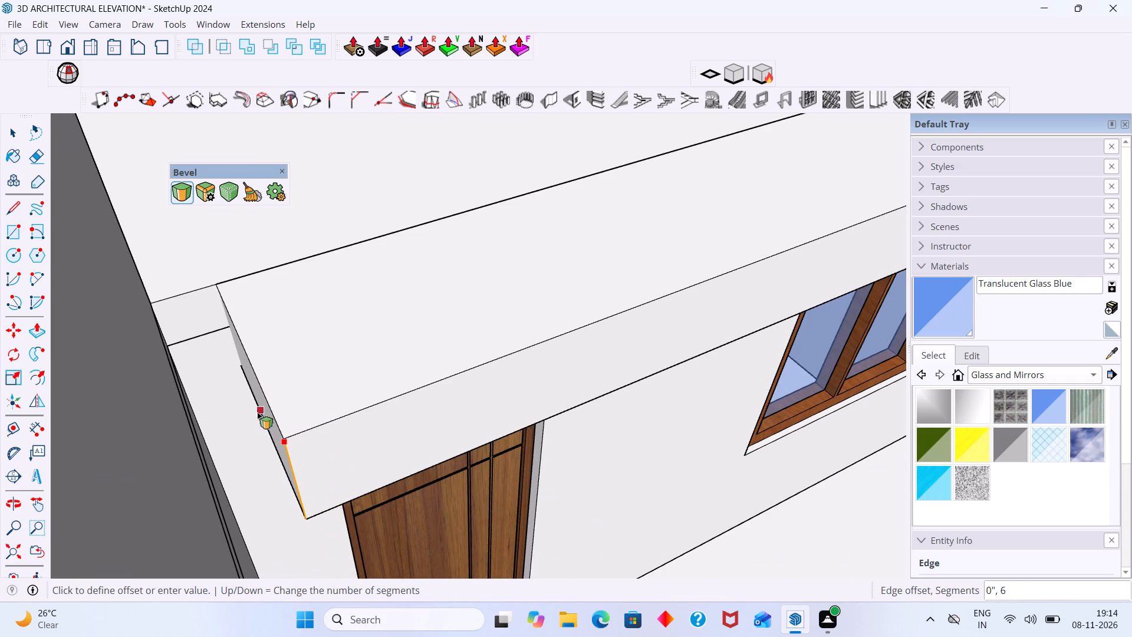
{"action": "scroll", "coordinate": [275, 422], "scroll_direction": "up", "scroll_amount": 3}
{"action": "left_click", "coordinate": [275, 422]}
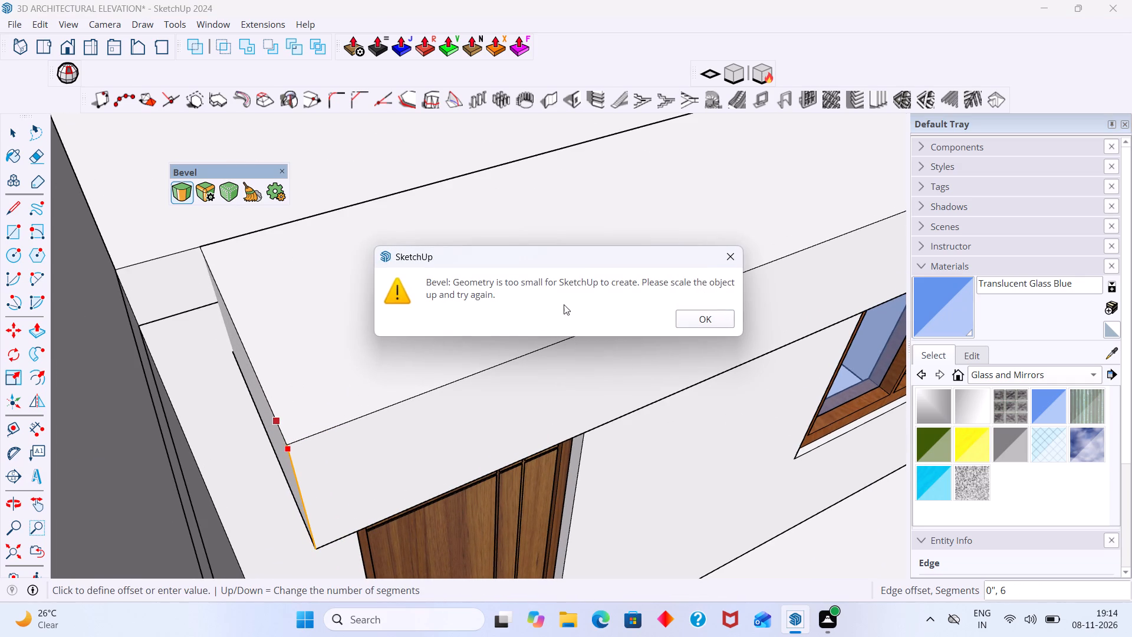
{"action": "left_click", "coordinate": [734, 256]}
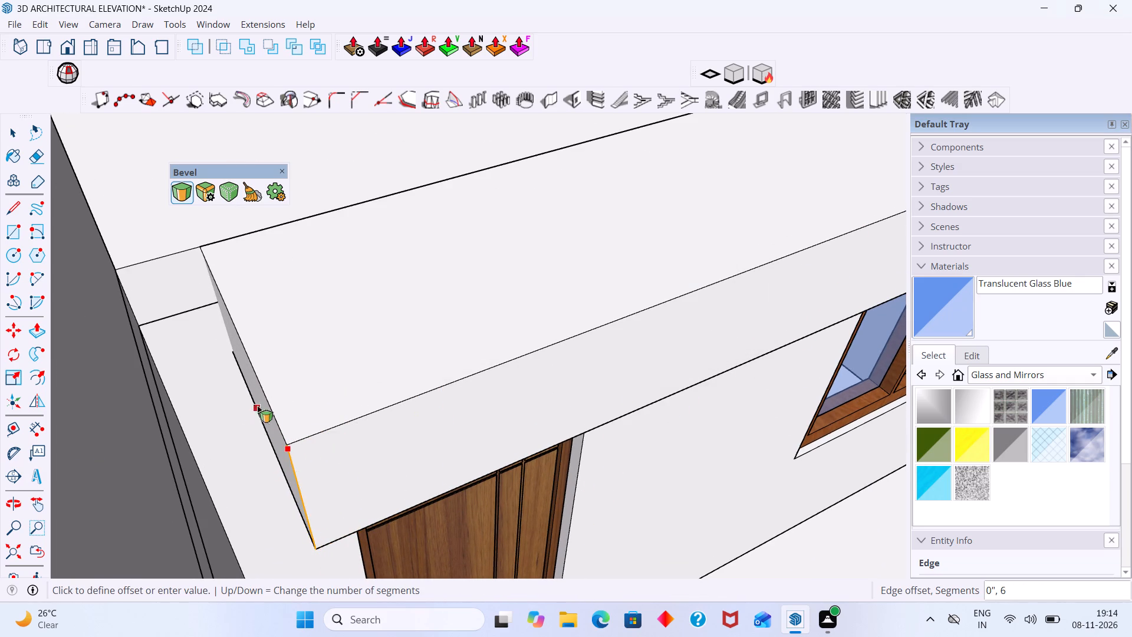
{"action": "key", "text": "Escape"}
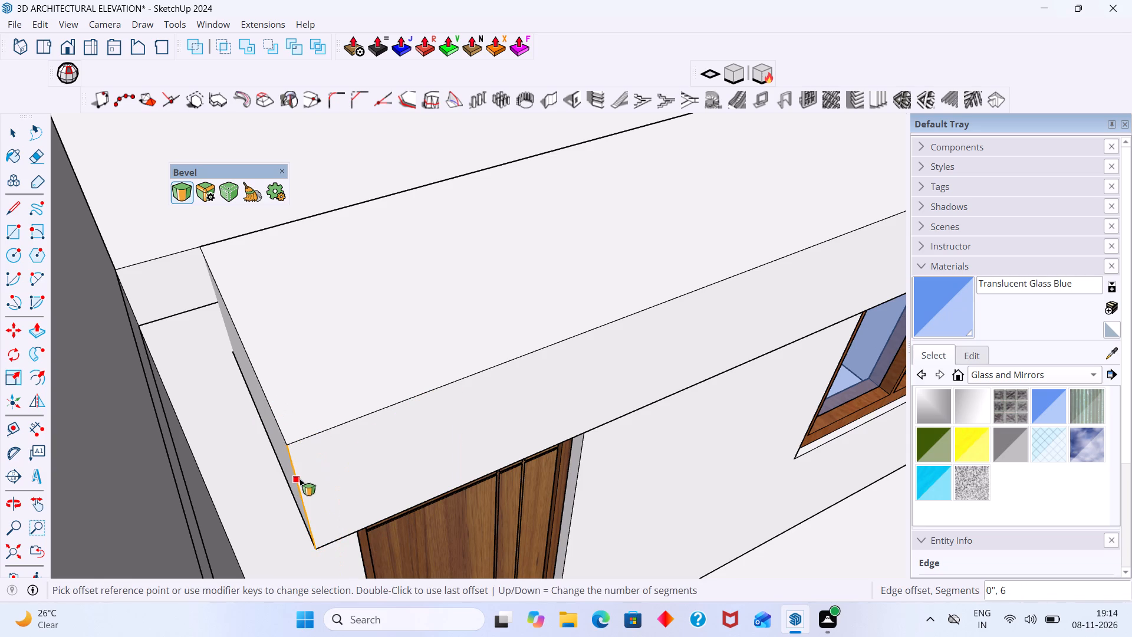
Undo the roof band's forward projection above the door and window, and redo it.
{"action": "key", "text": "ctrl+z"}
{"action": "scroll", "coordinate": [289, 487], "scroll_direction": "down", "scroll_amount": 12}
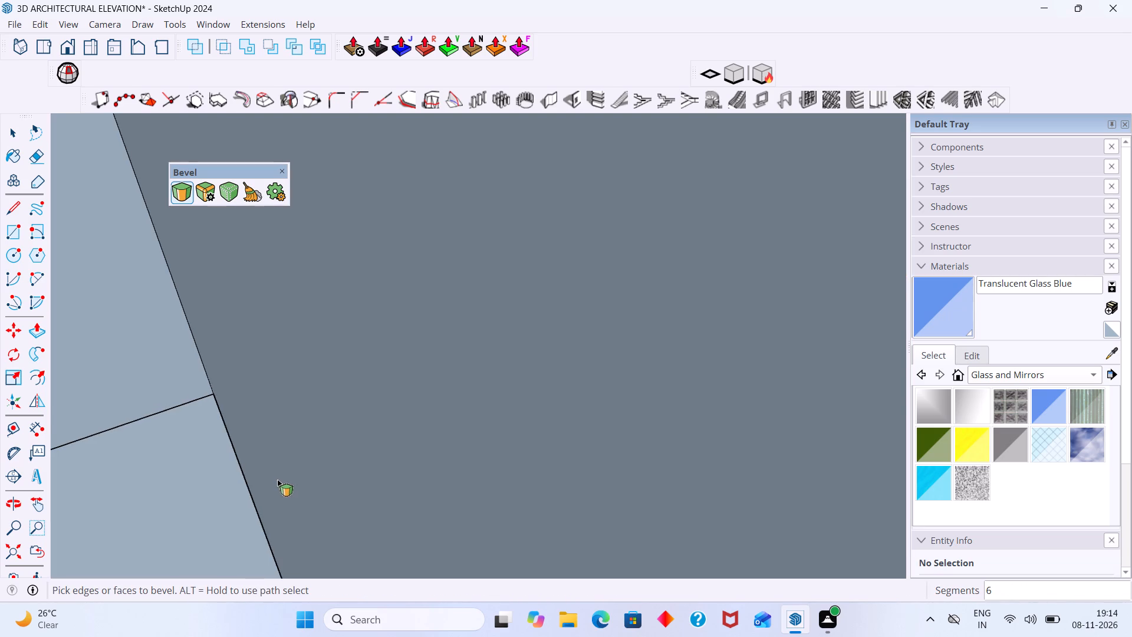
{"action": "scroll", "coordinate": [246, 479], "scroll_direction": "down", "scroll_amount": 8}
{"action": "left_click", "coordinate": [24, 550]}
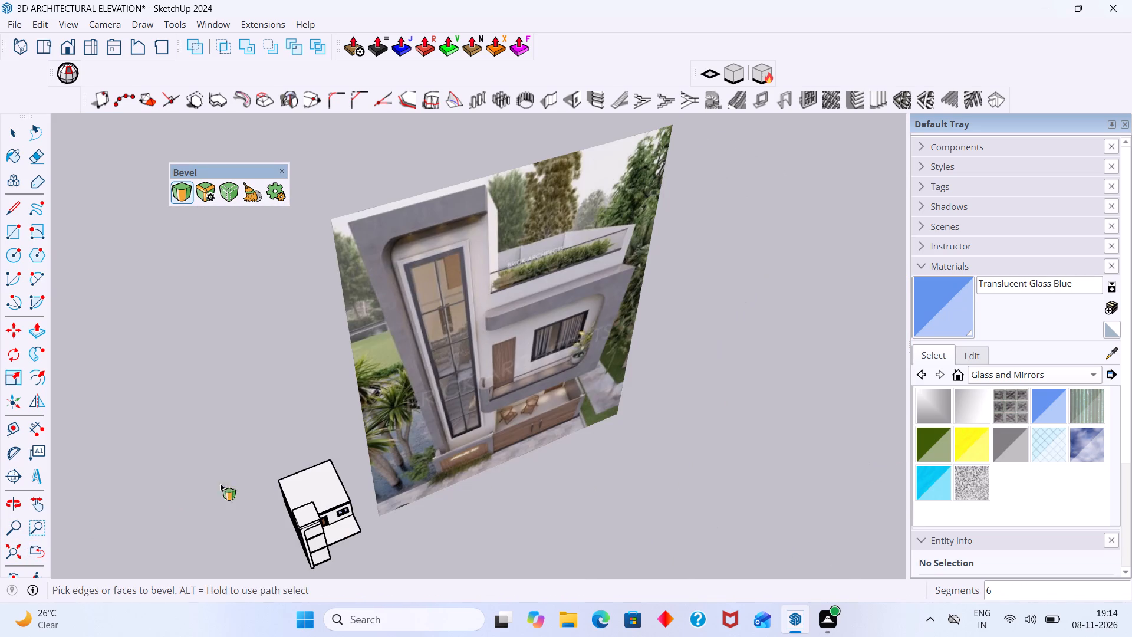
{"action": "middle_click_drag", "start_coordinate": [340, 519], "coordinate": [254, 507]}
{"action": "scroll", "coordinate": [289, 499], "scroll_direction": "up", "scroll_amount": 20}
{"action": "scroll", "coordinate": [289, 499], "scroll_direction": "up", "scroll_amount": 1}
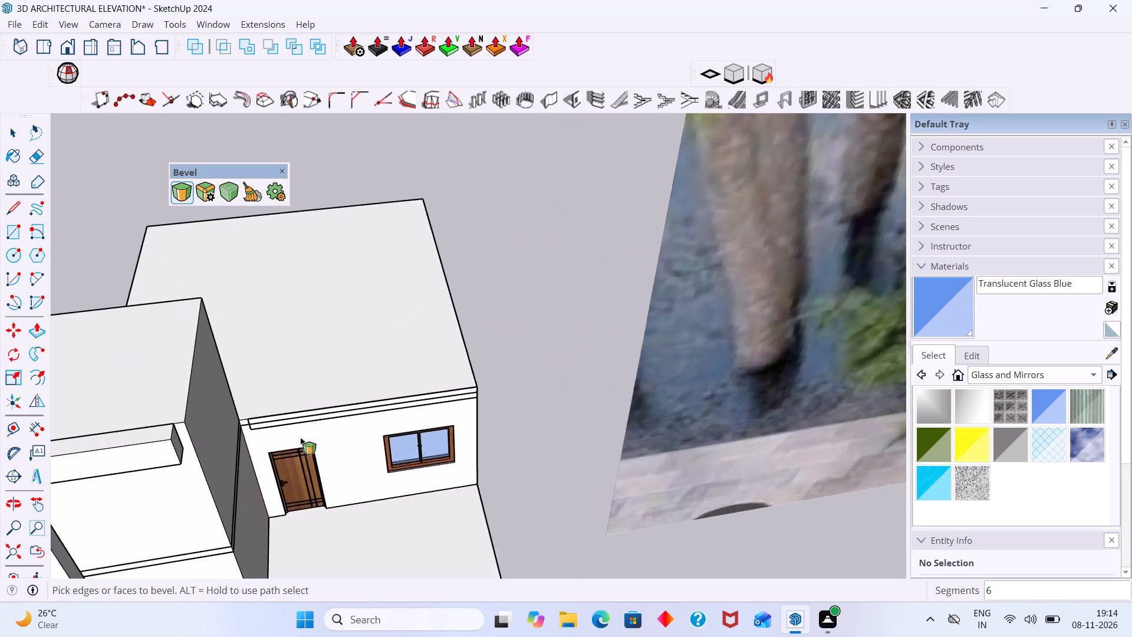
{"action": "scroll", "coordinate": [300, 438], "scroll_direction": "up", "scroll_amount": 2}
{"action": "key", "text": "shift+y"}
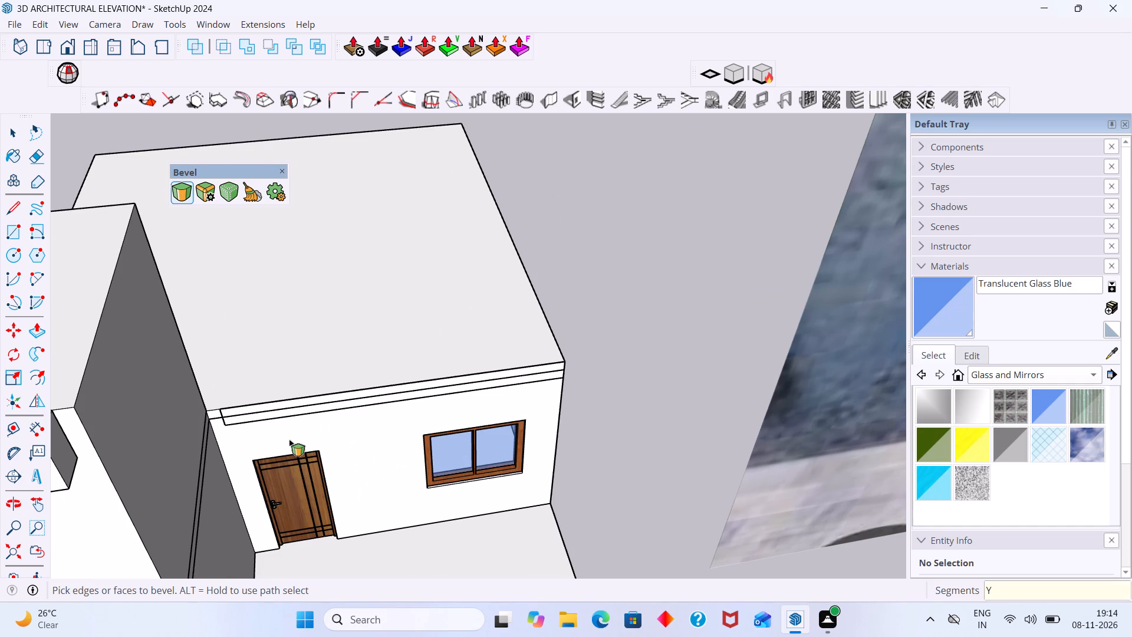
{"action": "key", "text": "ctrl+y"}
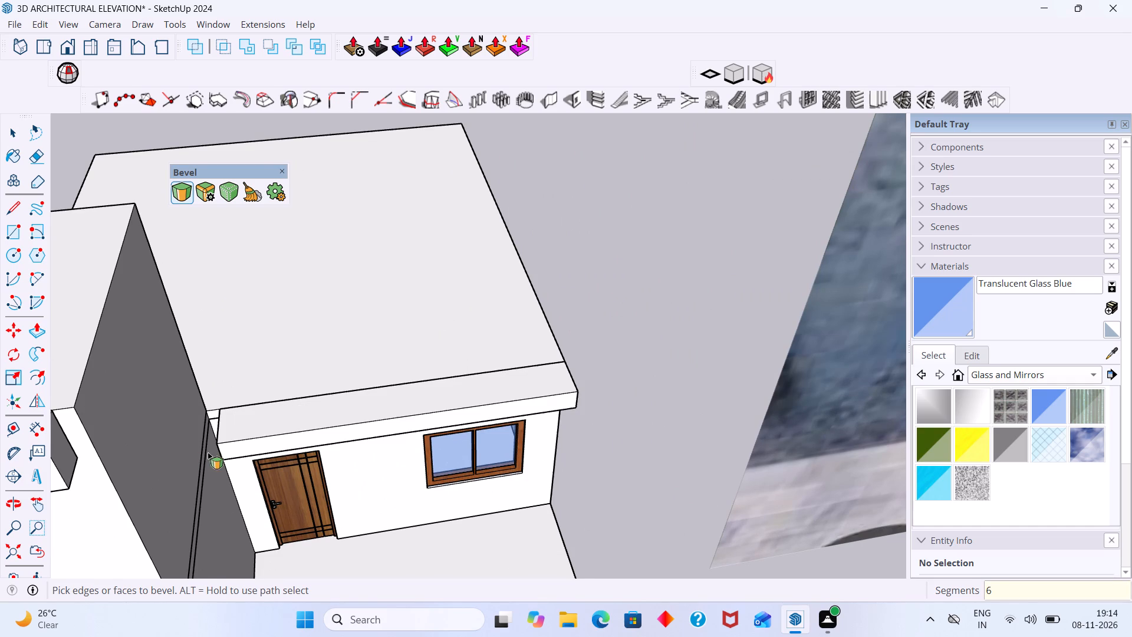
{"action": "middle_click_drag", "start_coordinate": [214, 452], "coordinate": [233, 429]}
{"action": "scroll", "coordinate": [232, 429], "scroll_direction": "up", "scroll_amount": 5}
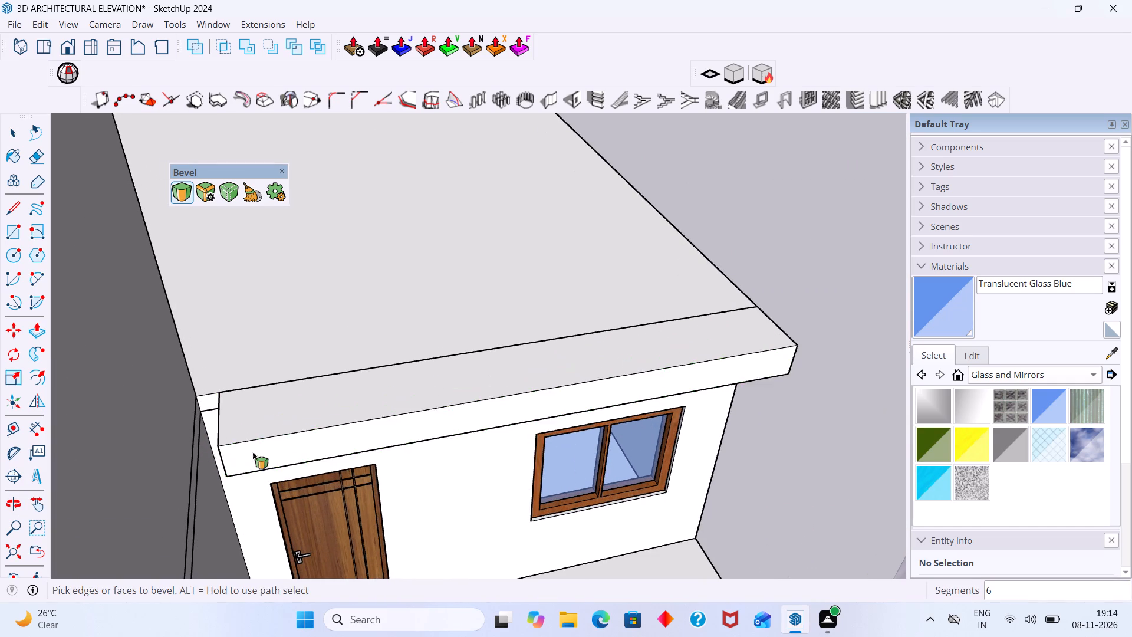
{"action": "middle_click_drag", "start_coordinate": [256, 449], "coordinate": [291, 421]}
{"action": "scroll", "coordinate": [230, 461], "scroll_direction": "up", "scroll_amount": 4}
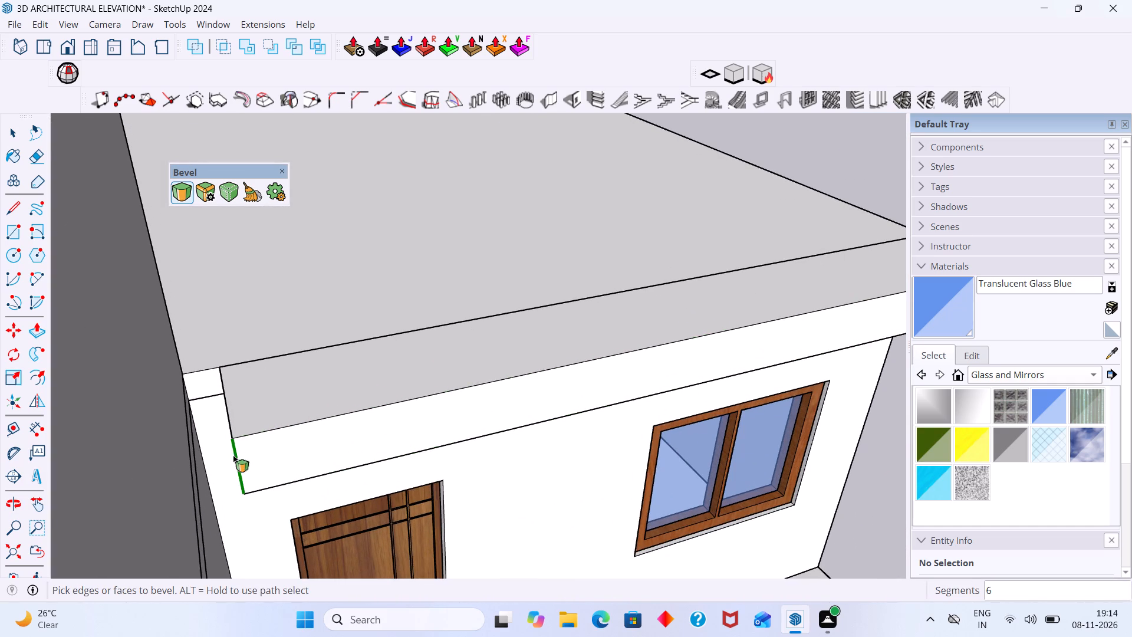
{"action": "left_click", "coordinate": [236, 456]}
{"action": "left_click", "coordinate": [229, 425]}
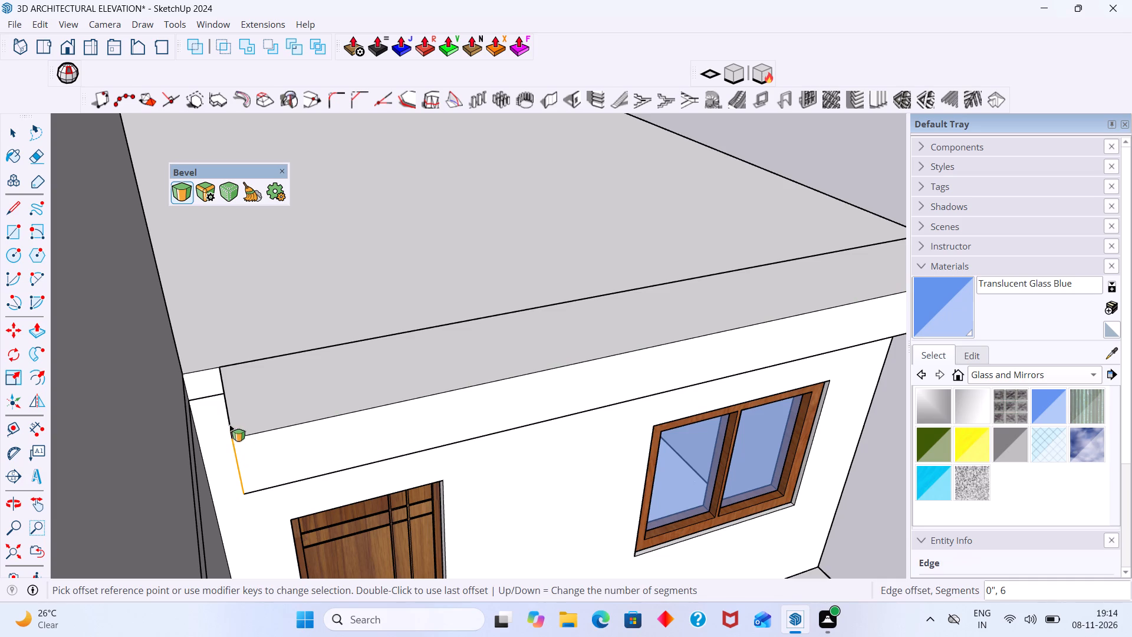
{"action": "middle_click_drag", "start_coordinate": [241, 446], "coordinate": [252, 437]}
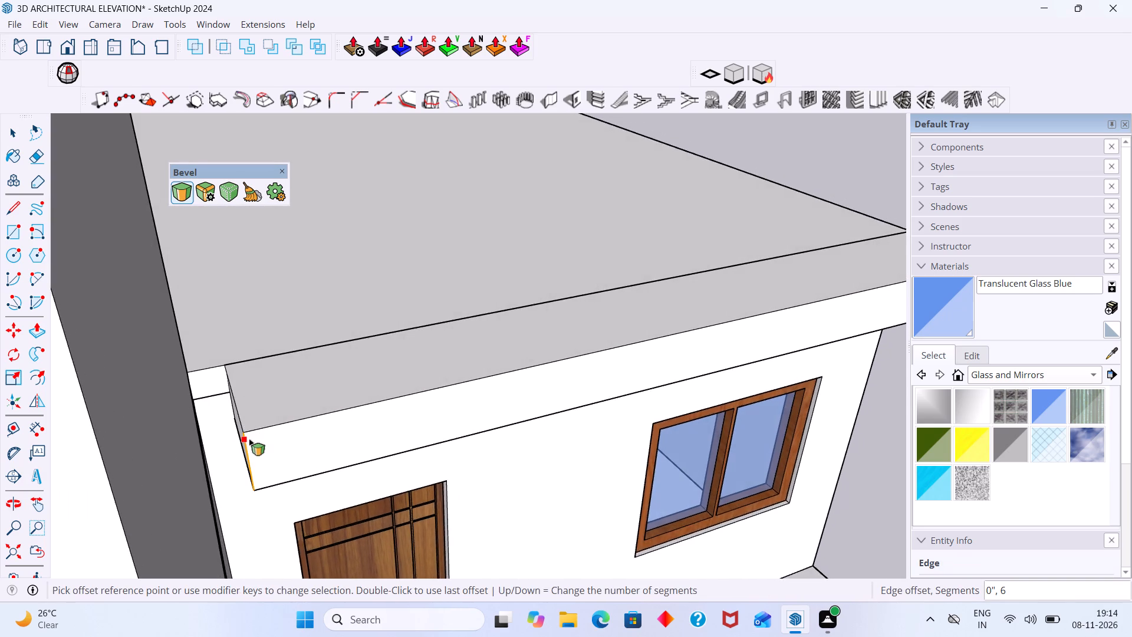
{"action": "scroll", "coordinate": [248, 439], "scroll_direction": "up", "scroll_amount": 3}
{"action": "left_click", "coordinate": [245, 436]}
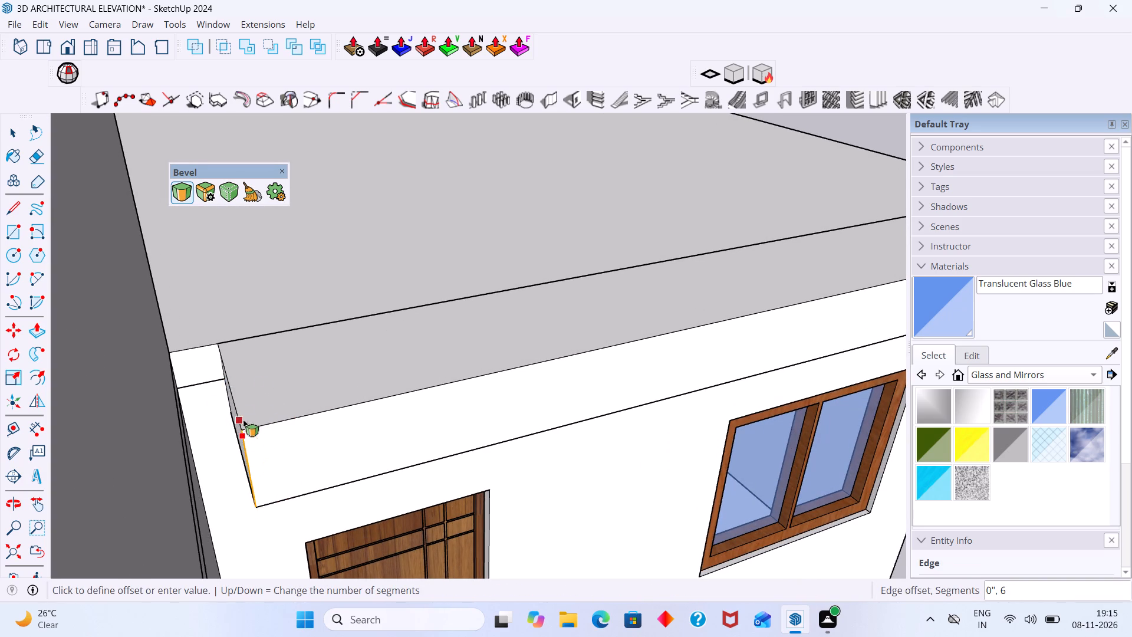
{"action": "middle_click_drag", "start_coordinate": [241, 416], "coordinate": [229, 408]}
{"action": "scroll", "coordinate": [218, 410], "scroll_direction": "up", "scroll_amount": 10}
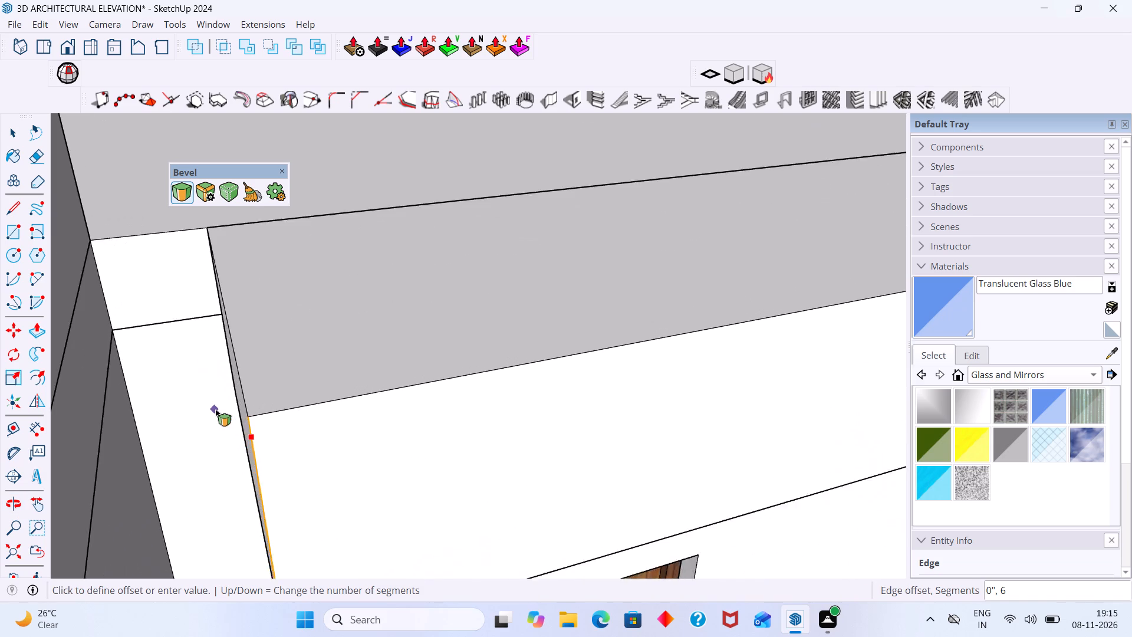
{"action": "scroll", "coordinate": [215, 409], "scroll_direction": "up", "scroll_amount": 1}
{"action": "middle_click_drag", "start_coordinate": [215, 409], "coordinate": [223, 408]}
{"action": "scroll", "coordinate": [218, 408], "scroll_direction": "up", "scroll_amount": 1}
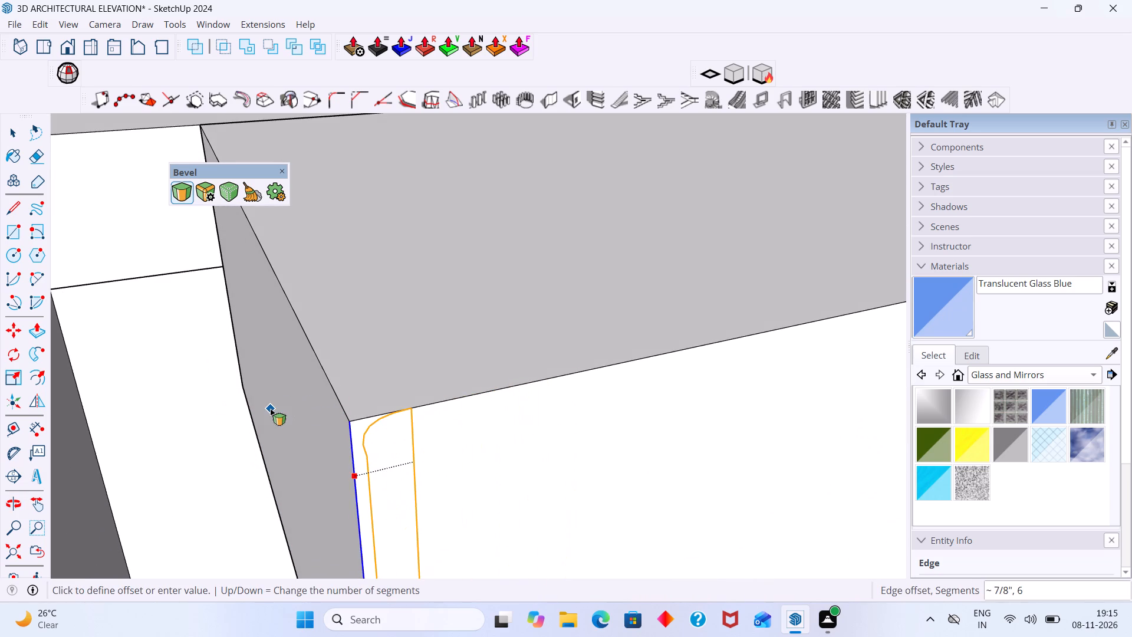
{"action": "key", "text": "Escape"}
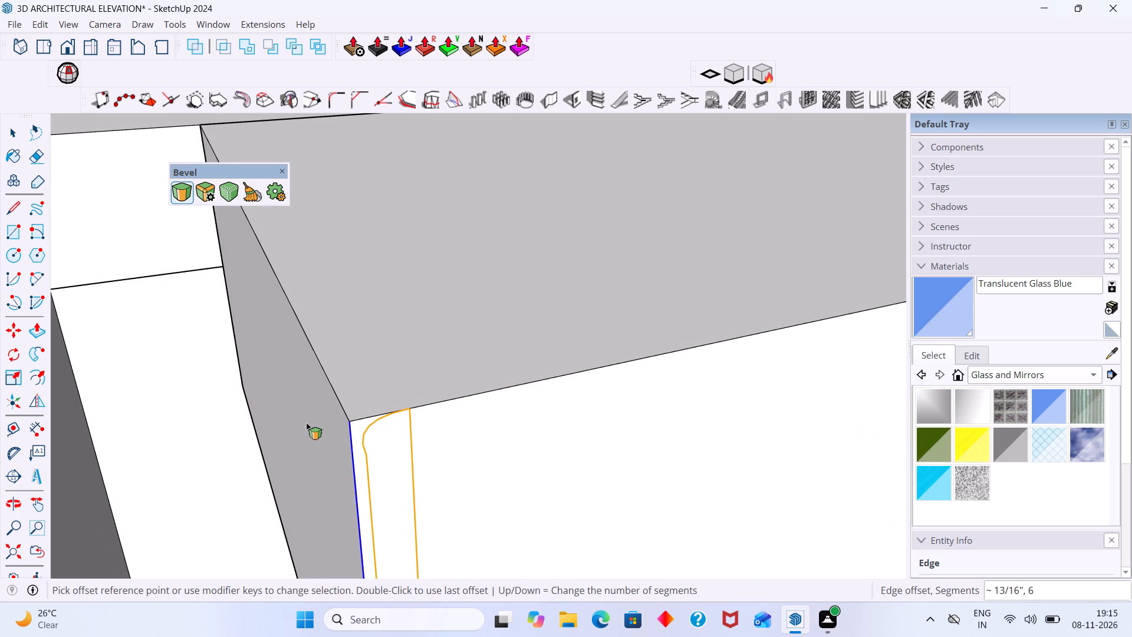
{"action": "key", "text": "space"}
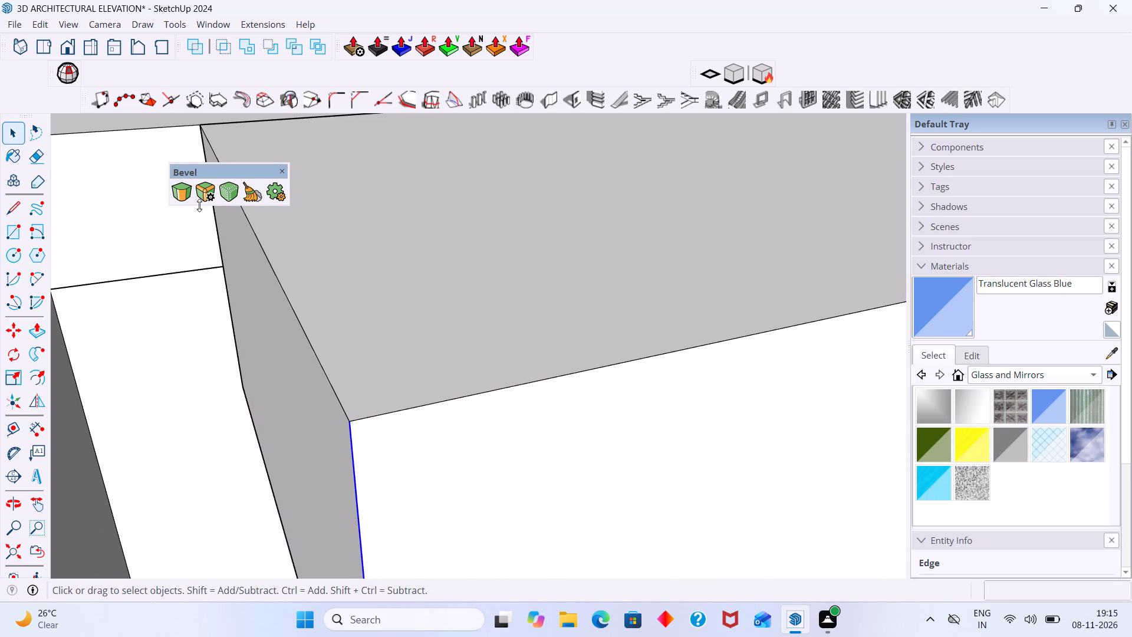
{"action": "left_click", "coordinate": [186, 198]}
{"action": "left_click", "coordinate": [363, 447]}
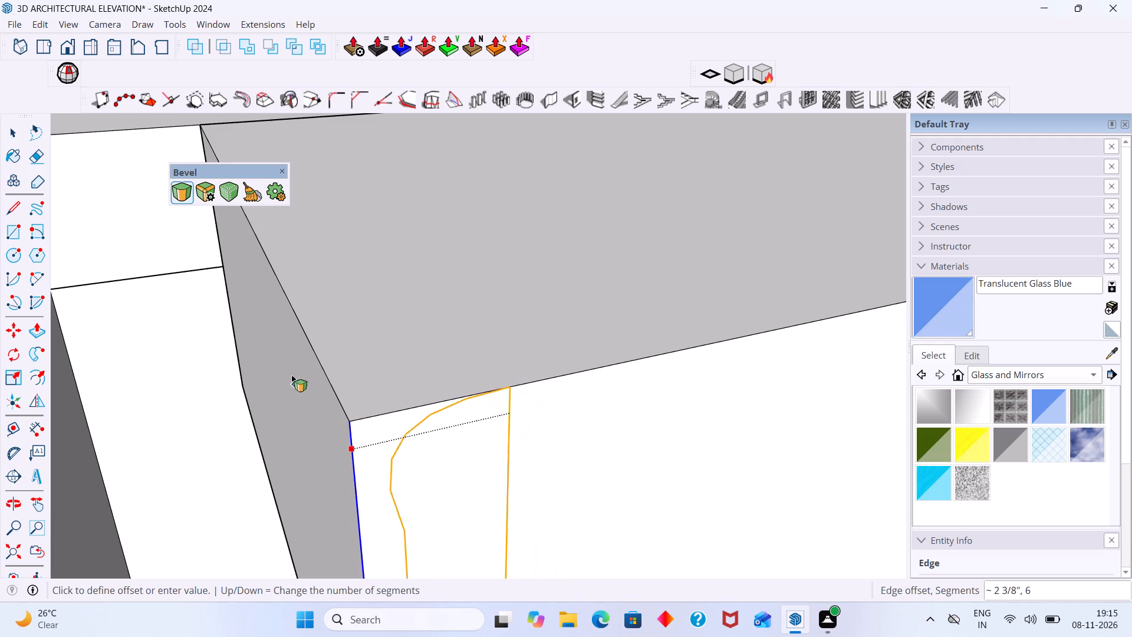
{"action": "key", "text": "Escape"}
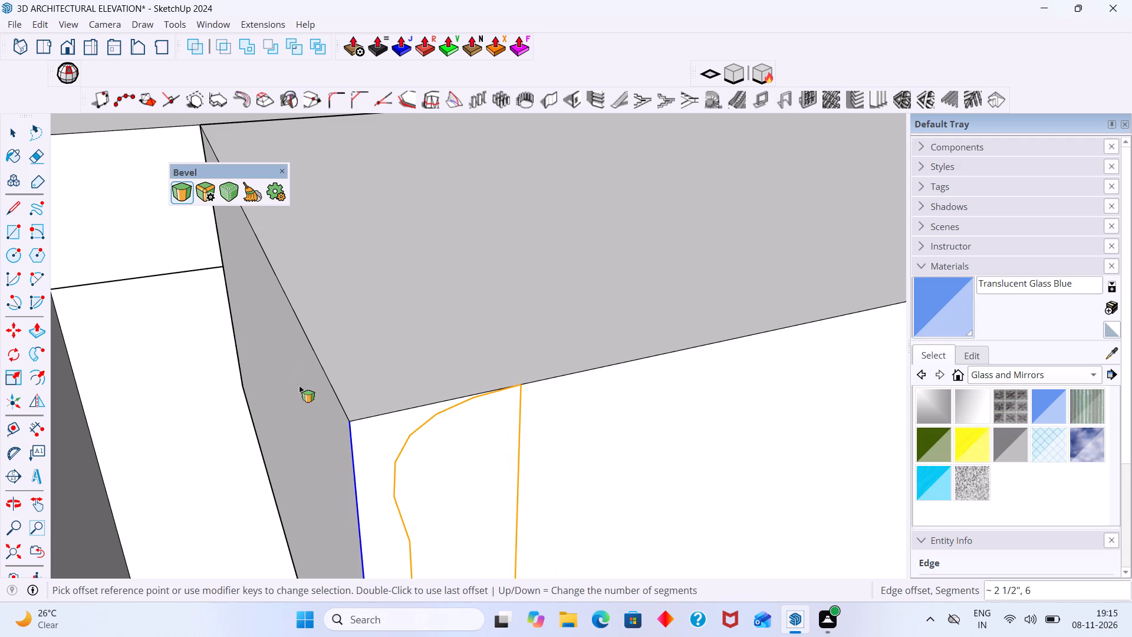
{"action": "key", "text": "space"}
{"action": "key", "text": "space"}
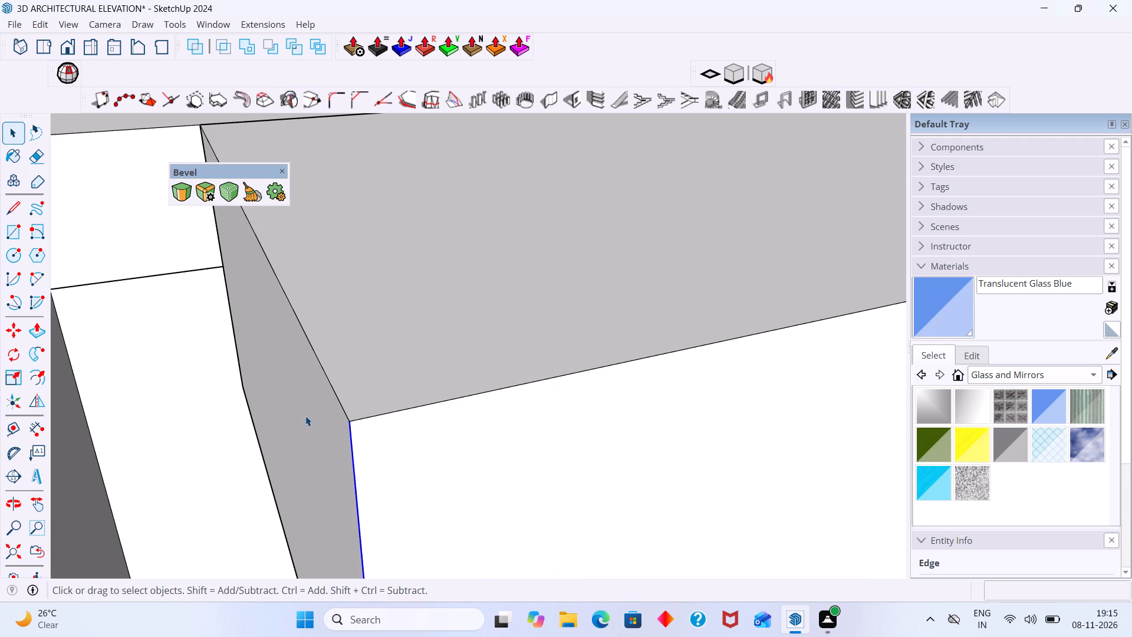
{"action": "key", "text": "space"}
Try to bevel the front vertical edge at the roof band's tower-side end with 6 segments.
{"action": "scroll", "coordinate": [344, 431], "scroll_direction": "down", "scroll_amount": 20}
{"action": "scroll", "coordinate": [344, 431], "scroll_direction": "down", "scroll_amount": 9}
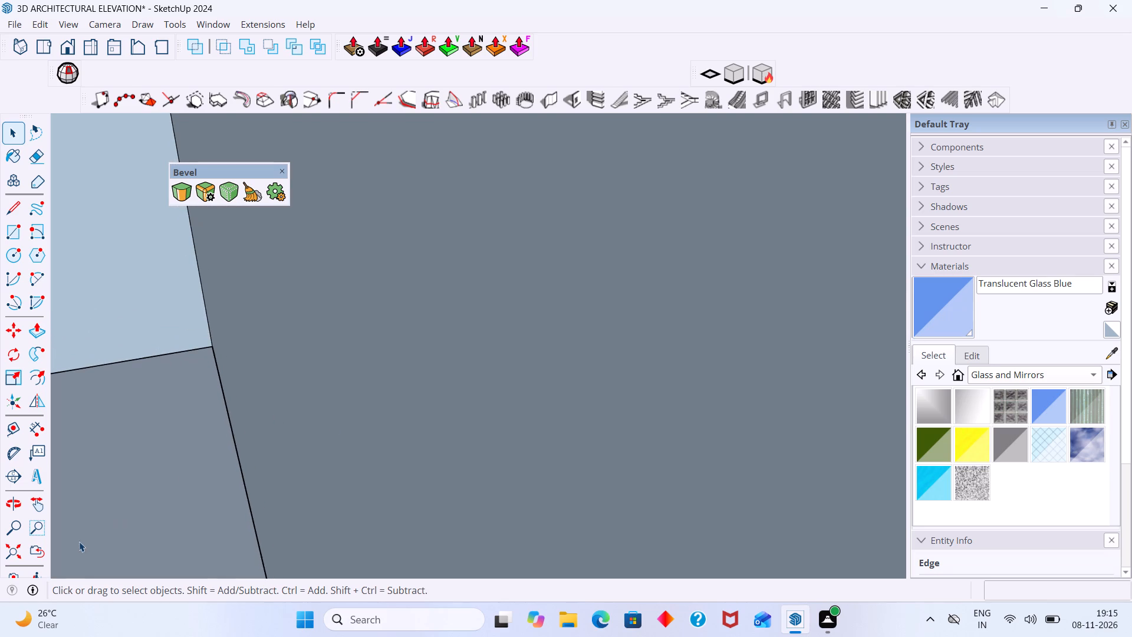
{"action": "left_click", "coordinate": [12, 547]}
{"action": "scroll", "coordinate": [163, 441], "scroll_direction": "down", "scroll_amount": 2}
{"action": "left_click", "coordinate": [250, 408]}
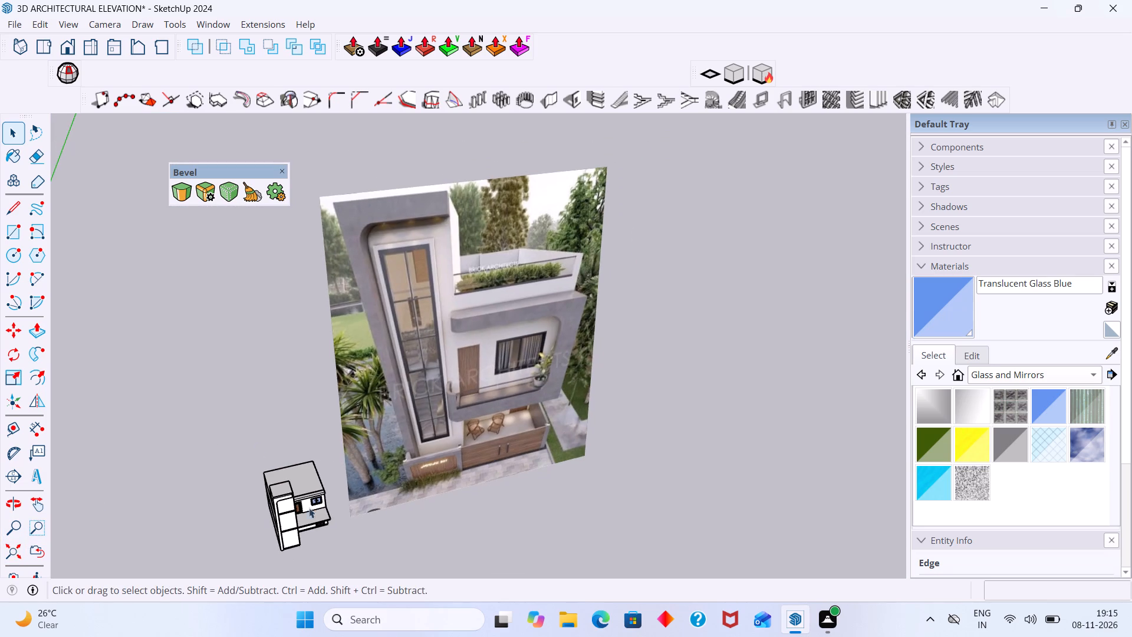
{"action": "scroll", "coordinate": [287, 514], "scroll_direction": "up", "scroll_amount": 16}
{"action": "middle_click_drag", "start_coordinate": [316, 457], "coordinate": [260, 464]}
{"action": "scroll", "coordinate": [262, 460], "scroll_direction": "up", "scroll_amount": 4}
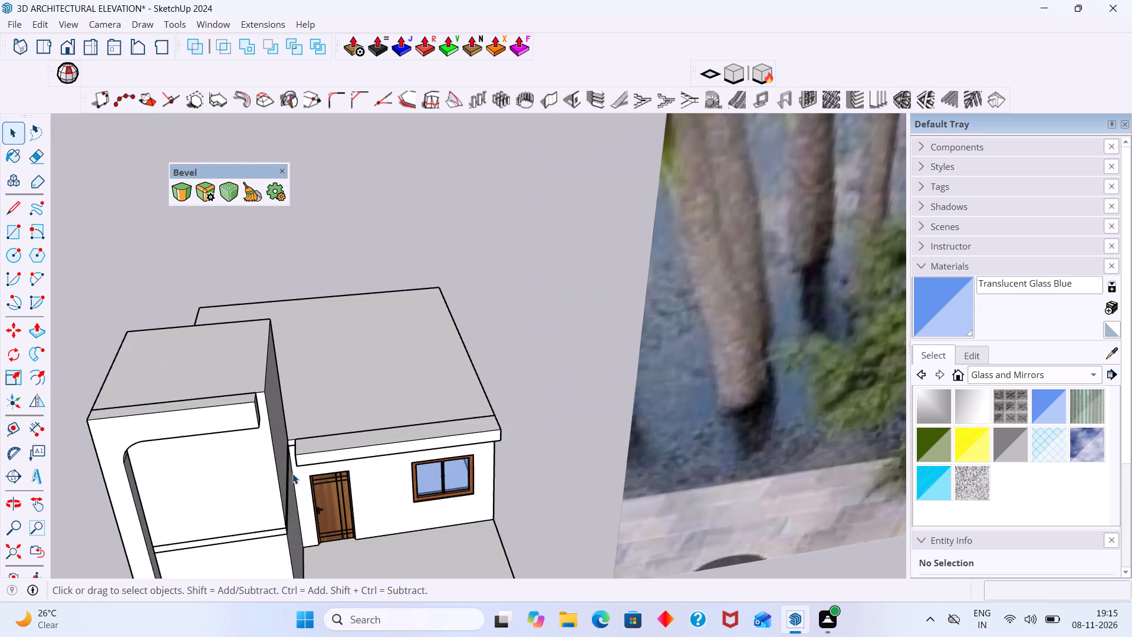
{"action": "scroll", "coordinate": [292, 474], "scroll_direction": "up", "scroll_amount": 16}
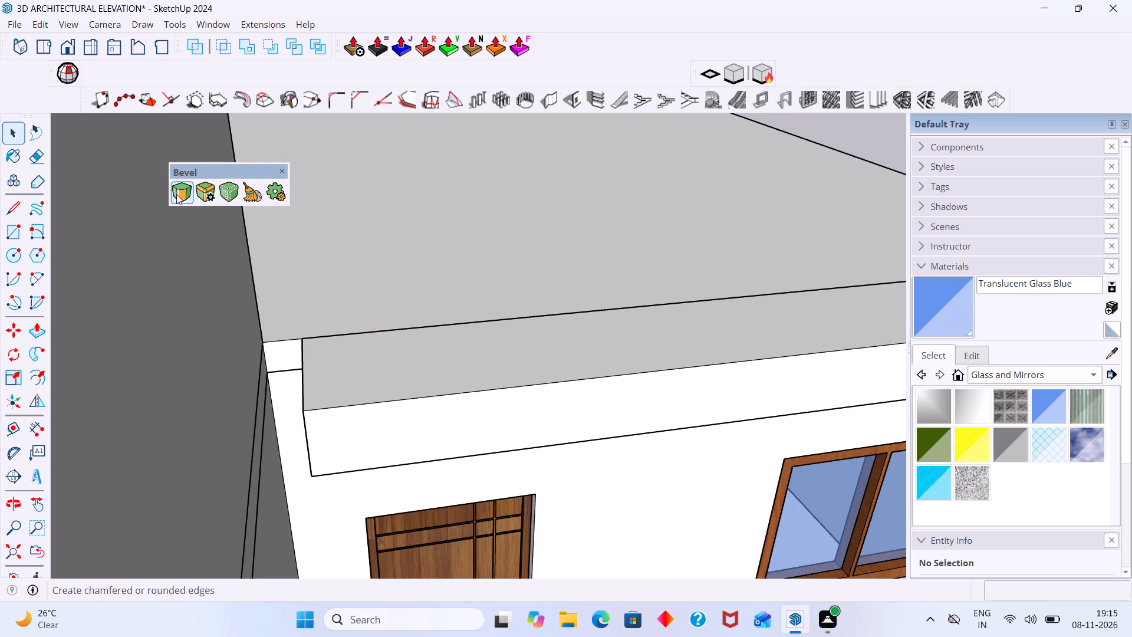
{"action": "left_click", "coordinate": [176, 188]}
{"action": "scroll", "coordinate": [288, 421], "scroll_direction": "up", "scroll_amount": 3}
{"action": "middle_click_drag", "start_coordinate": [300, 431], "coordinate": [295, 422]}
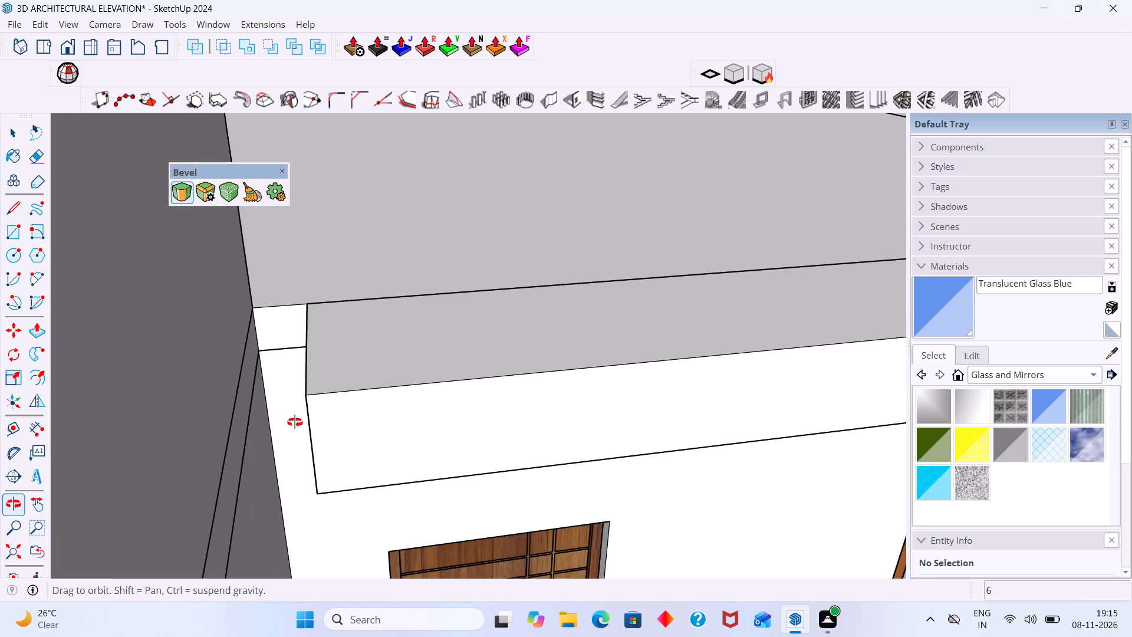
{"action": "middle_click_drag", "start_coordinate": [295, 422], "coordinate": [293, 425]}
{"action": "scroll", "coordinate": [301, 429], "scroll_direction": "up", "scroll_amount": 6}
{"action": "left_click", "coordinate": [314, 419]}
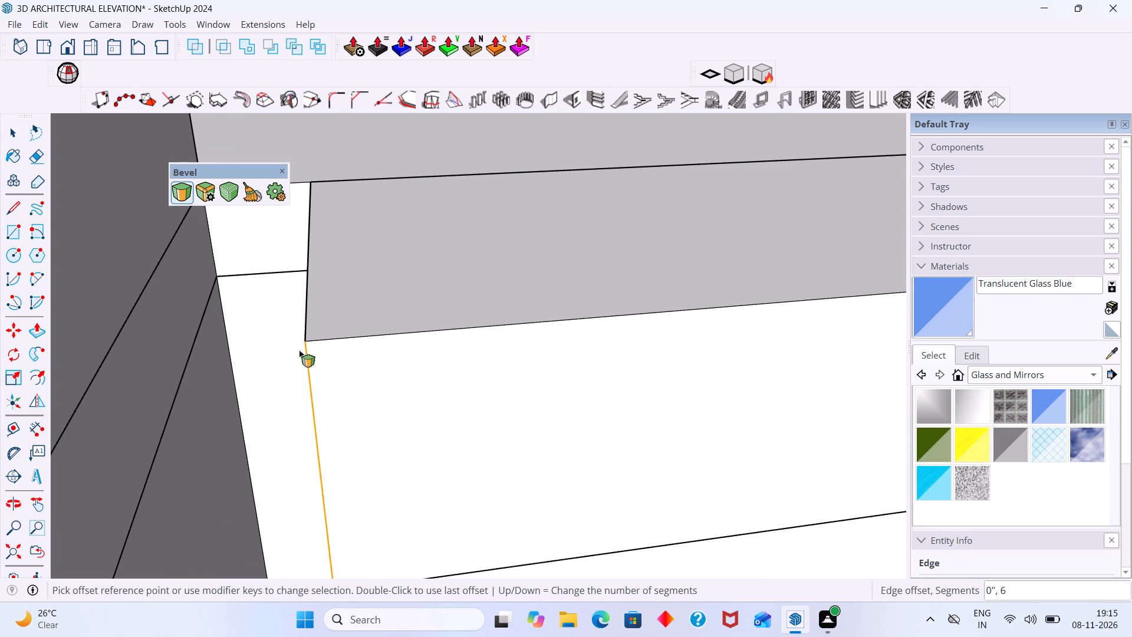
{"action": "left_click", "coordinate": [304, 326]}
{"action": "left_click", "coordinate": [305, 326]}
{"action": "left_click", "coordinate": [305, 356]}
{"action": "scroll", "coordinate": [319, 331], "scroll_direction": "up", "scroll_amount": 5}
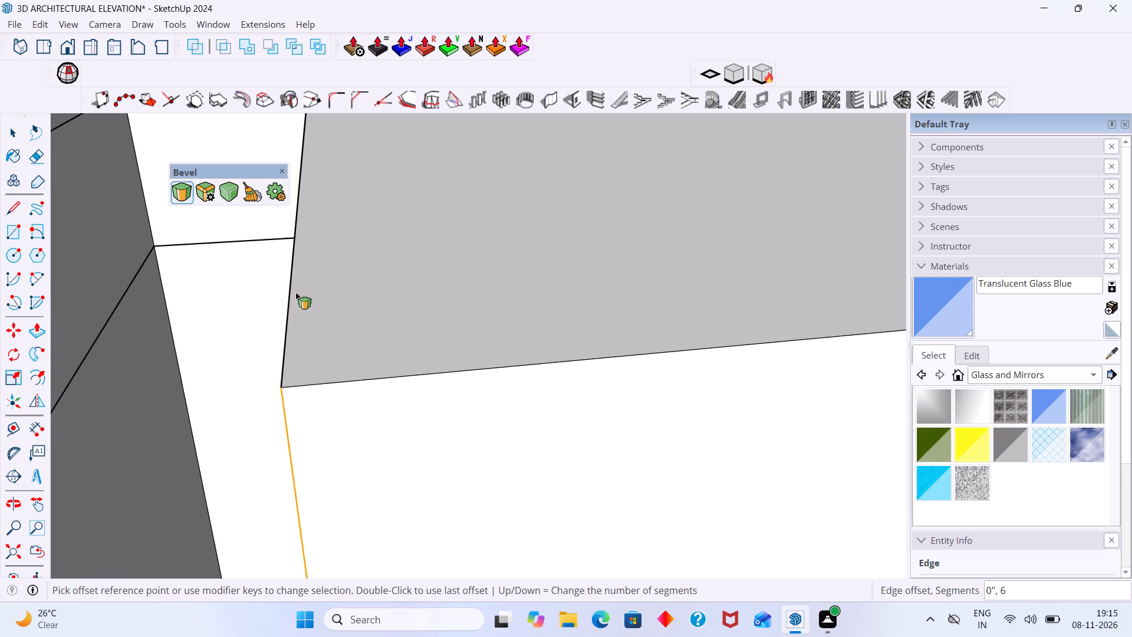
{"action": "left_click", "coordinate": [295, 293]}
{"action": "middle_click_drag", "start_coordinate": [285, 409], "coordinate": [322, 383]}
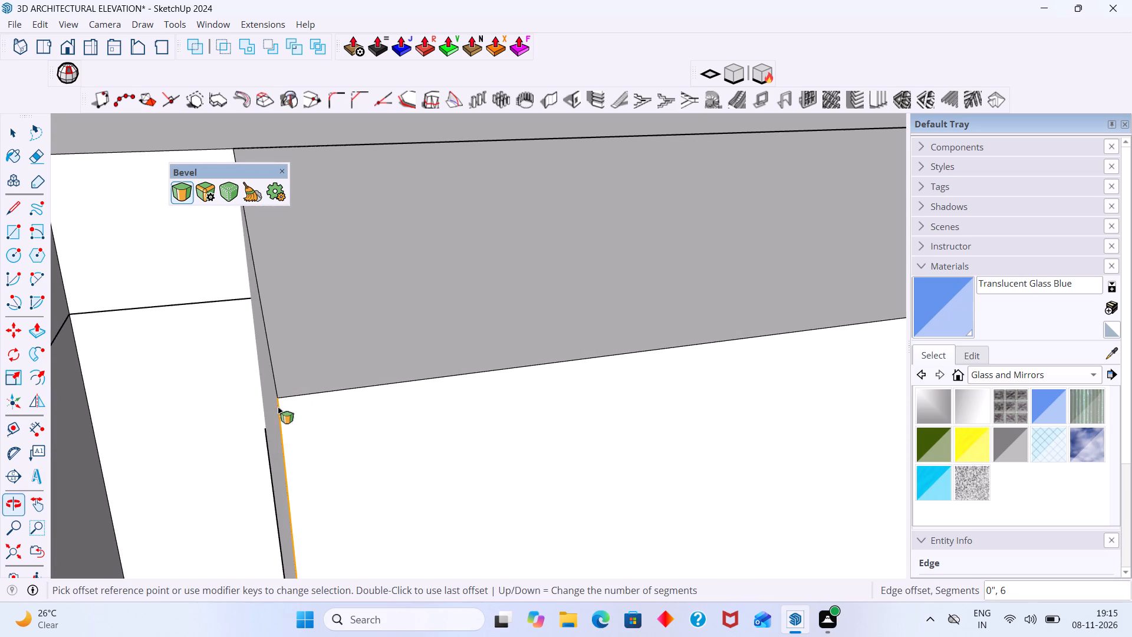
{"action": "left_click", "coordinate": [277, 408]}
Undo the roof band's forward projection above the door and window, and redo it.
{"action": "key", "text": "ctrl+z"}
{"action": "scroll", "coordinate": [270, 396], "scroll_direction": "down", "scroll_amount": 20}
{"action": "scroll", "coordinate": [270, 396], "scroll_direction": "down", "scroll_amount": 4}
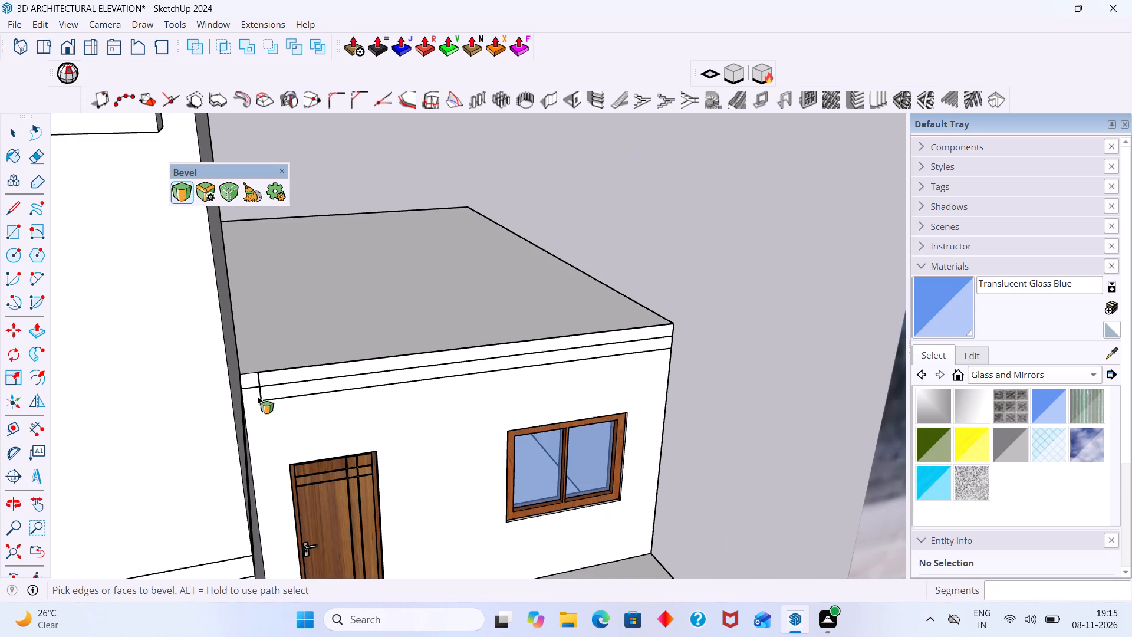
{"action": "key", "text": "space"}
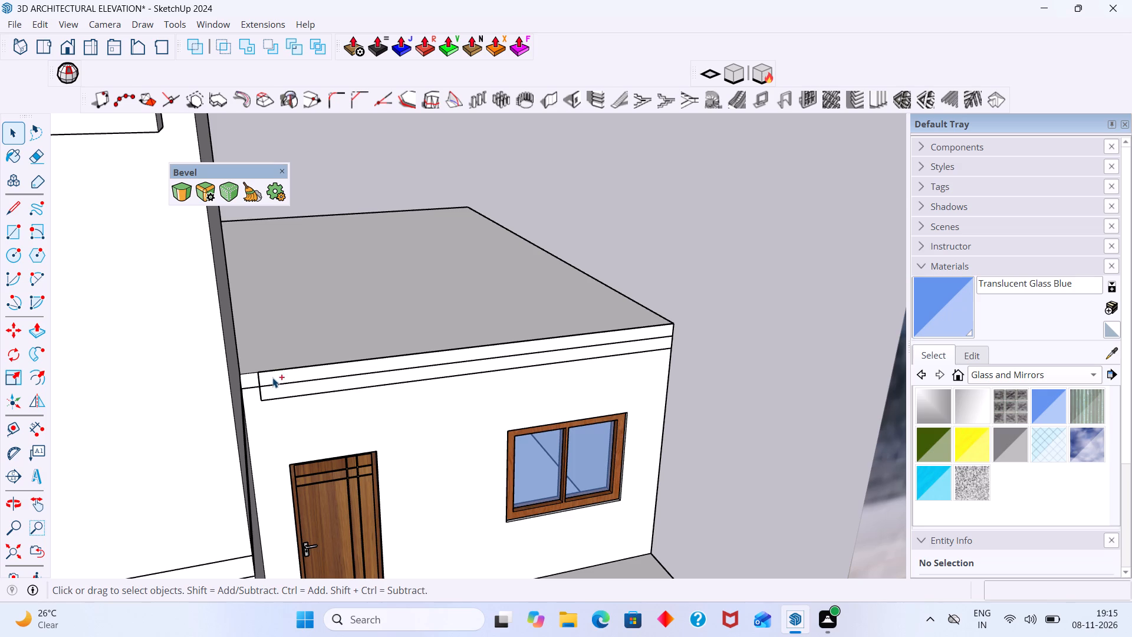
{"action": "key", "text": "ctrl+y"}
Examine the projecting roof band's end beside the tower, above the door.
{"action": "scroll", "coordinate": [391, 336], "scroll_direction": "down", "scroll_amount": 5}
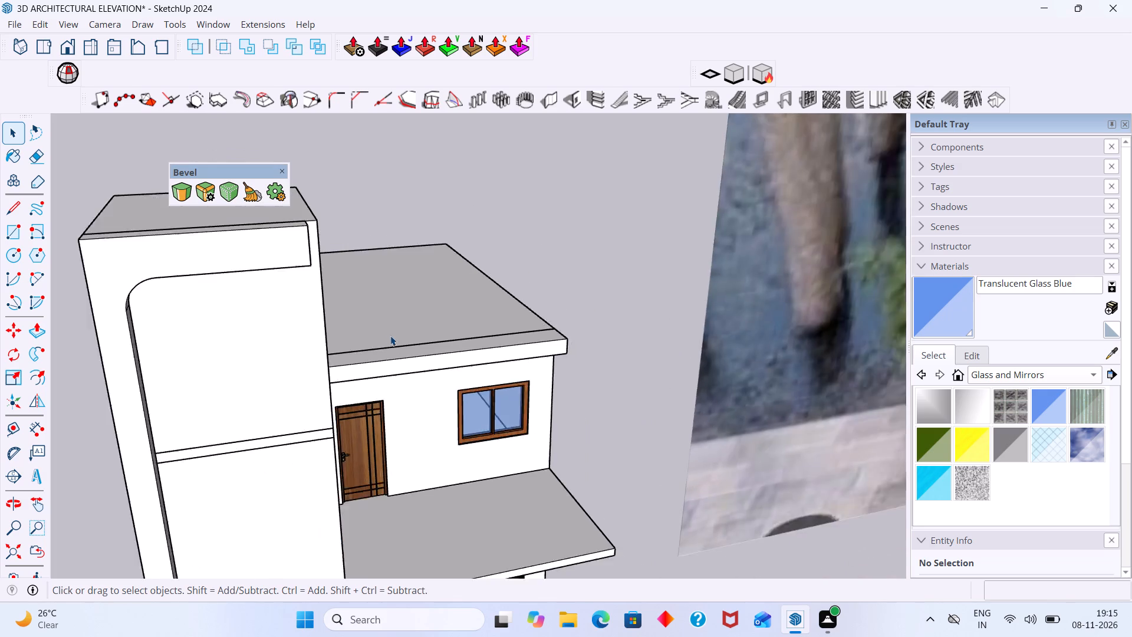
{"action": "scroll", "coordinate": [390, 336], "scroll_direction": "down", "scroll_amount": 5}
{"action": "middle_click_drag", "start_coordinate": [407, 368], "coordinate": [284, 382]}
{"action": "scroll", "coordinate": [349, 346], "scroll_direction": "up", "scroll_amount": 13}
{"action": "middle_click_drag", "start_coordinate": [356, 340], "coordinate": [385, 348]}
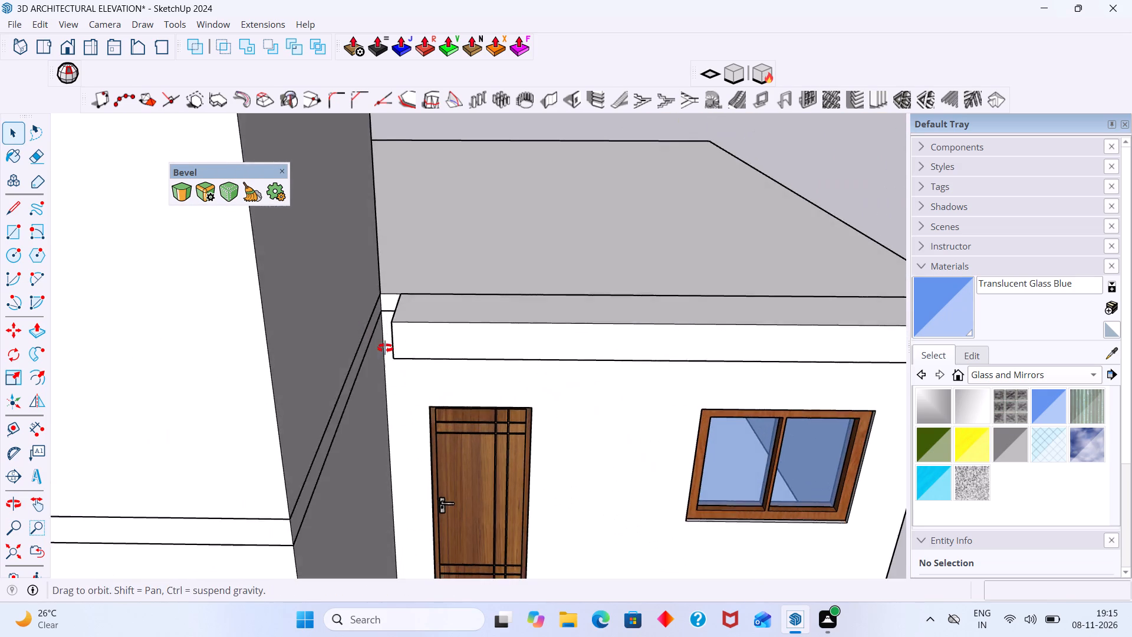
{"action": "middle_click_drag", "start_coordinate": [385, 348], "coordinate": [414, 331]}
{"action": "scroll", "coordinate": [410, 352], "scroll_direction": "down", "scroll_amount": 2}
{"action": "middle_click_drag", "start_coordinate": [458, 396], "coordinate": [478, 418]}
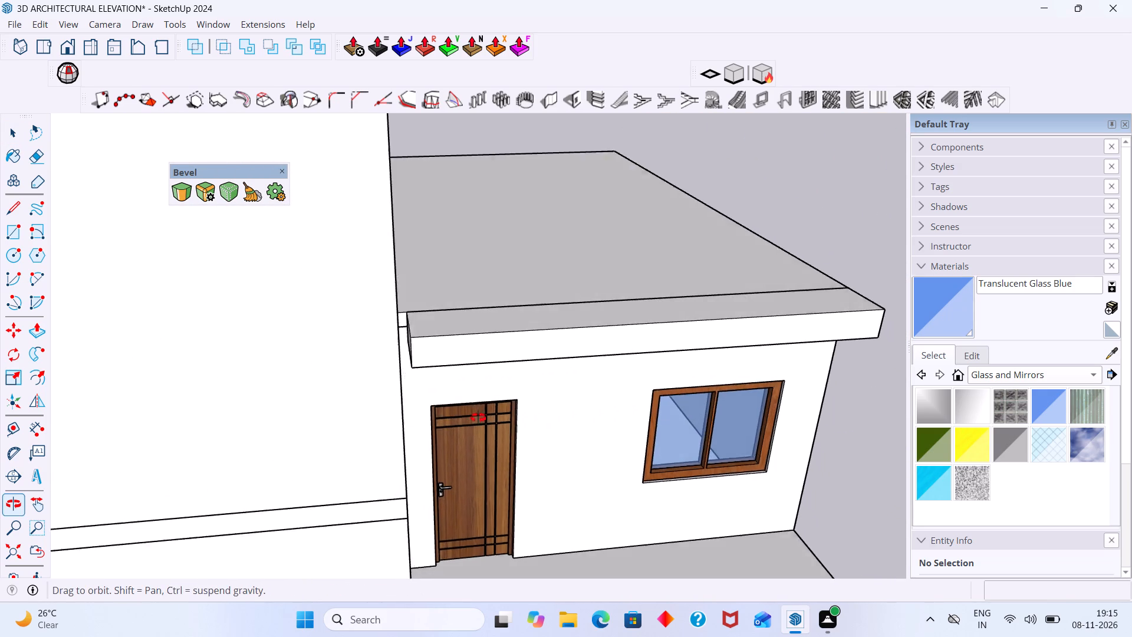
{"action": "middle_click_drag", "start_coordinate": [478, 418], "coordinate": [492, 425]}
{"action": "scroll", "coordinate": [453, 357], "scroll_direction": "up", "scroll_amount": 7}
{"action": "middle_click_drag", "start_coordinate": [429, 344], "coordinate": [397, 359]}
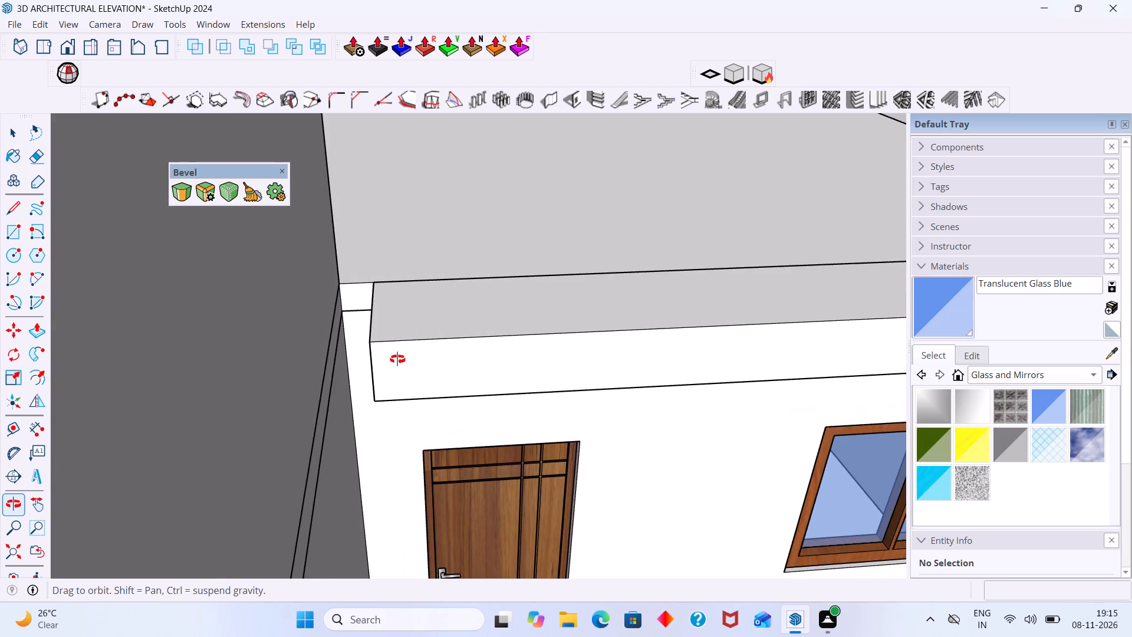
{"action": "middle_click_drag", "start_coordinate": [397, 359], "coordinate": [430, 359]}
{"action": "scroll", "coordinate": [430, 359], "scroll_direction": "up", "scroll_amount": 1}
{"action": "scroll", "coordinate": [365, 350], "scroll_direction": "up", "scroll_amount": 6}
{"action": "middle_click_drag", "start_coordinate": [370, 349], "coordinate": [390, 352]}
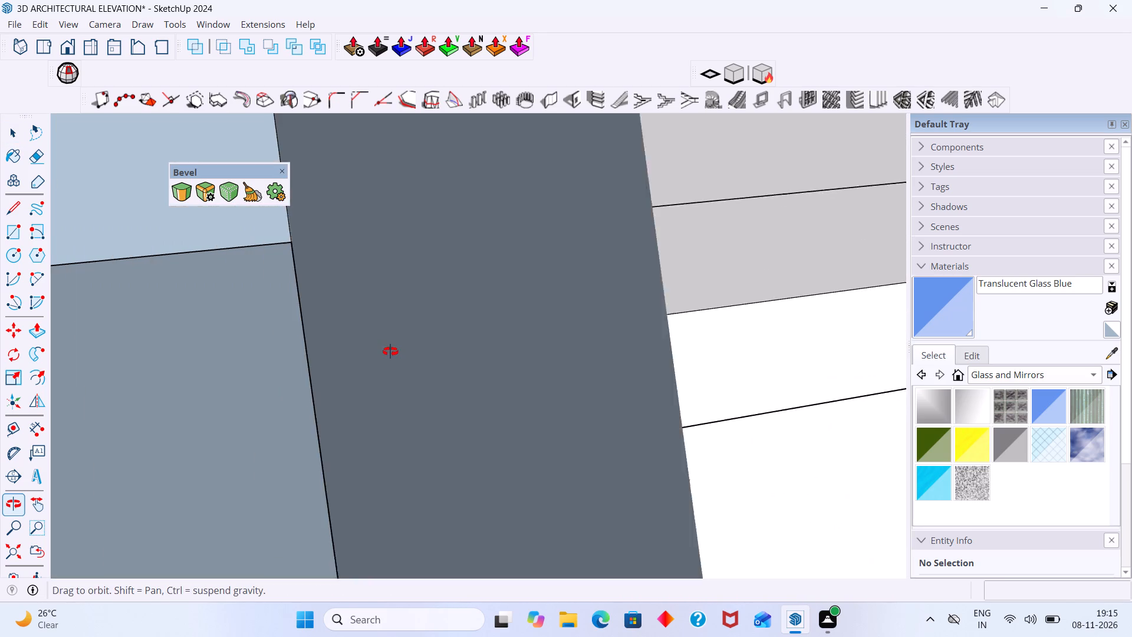
{"action": "middle_click_drag", "start_coordinate": [390, 352], "coordinate": [379, 350]}
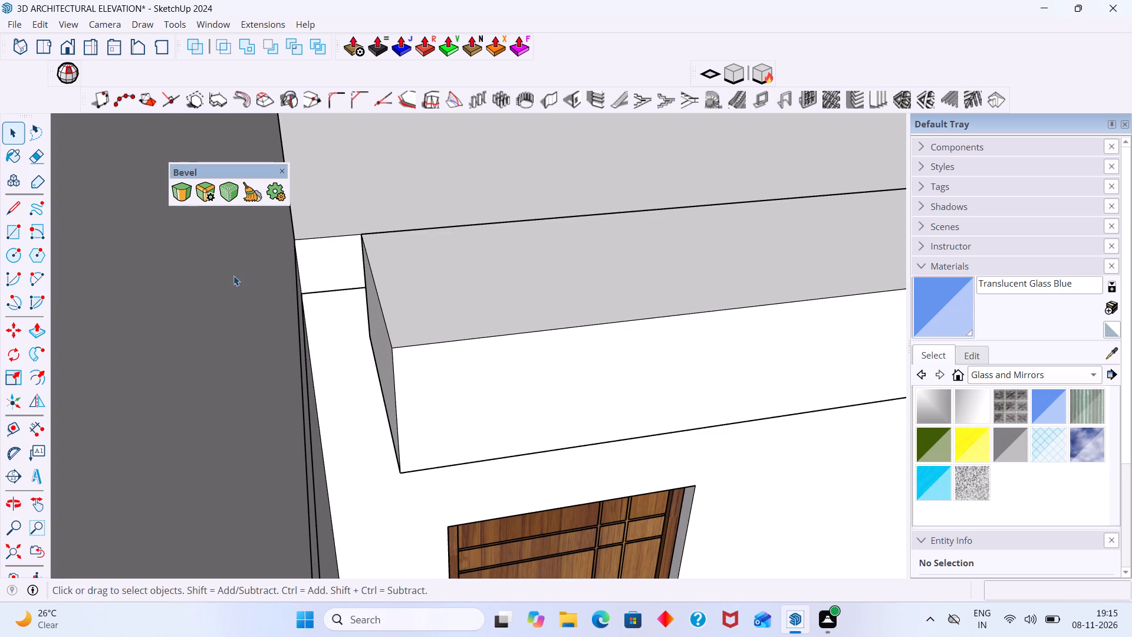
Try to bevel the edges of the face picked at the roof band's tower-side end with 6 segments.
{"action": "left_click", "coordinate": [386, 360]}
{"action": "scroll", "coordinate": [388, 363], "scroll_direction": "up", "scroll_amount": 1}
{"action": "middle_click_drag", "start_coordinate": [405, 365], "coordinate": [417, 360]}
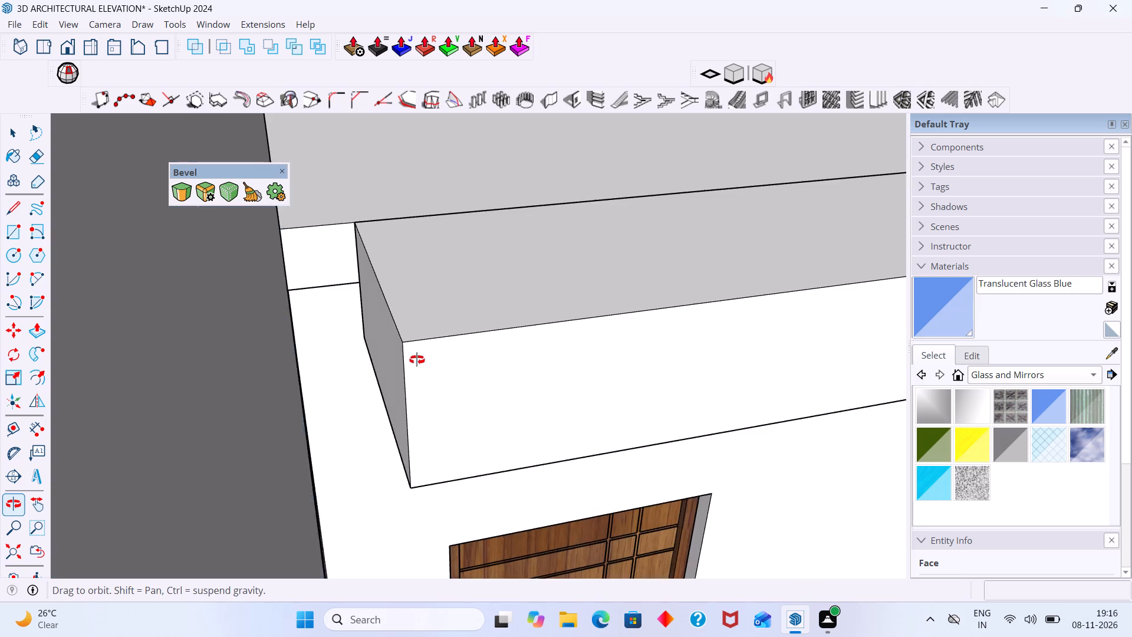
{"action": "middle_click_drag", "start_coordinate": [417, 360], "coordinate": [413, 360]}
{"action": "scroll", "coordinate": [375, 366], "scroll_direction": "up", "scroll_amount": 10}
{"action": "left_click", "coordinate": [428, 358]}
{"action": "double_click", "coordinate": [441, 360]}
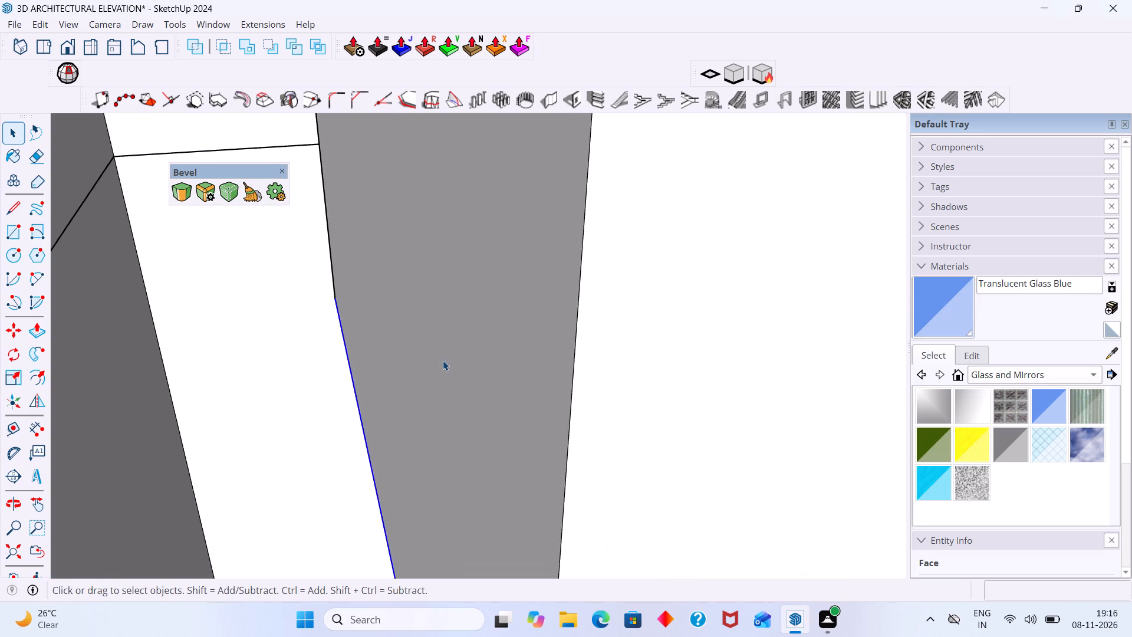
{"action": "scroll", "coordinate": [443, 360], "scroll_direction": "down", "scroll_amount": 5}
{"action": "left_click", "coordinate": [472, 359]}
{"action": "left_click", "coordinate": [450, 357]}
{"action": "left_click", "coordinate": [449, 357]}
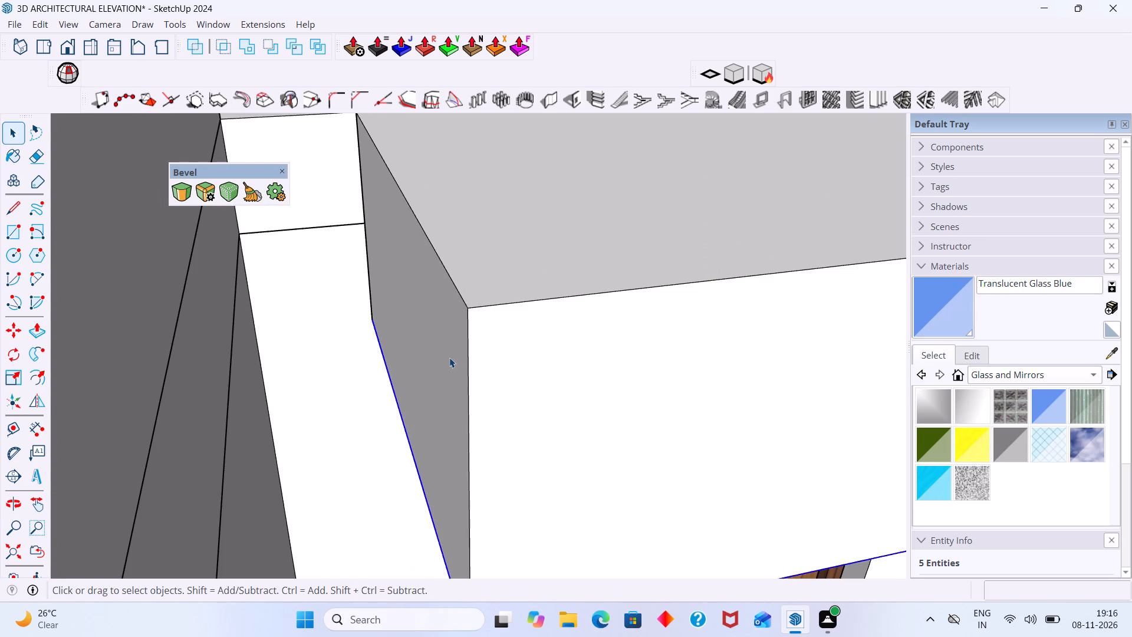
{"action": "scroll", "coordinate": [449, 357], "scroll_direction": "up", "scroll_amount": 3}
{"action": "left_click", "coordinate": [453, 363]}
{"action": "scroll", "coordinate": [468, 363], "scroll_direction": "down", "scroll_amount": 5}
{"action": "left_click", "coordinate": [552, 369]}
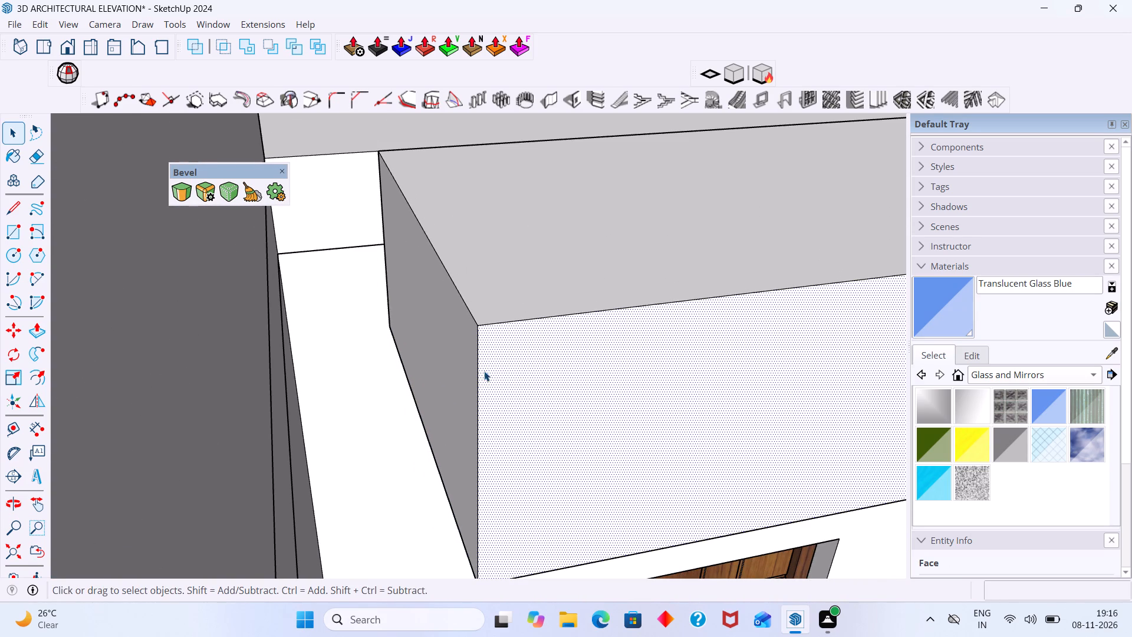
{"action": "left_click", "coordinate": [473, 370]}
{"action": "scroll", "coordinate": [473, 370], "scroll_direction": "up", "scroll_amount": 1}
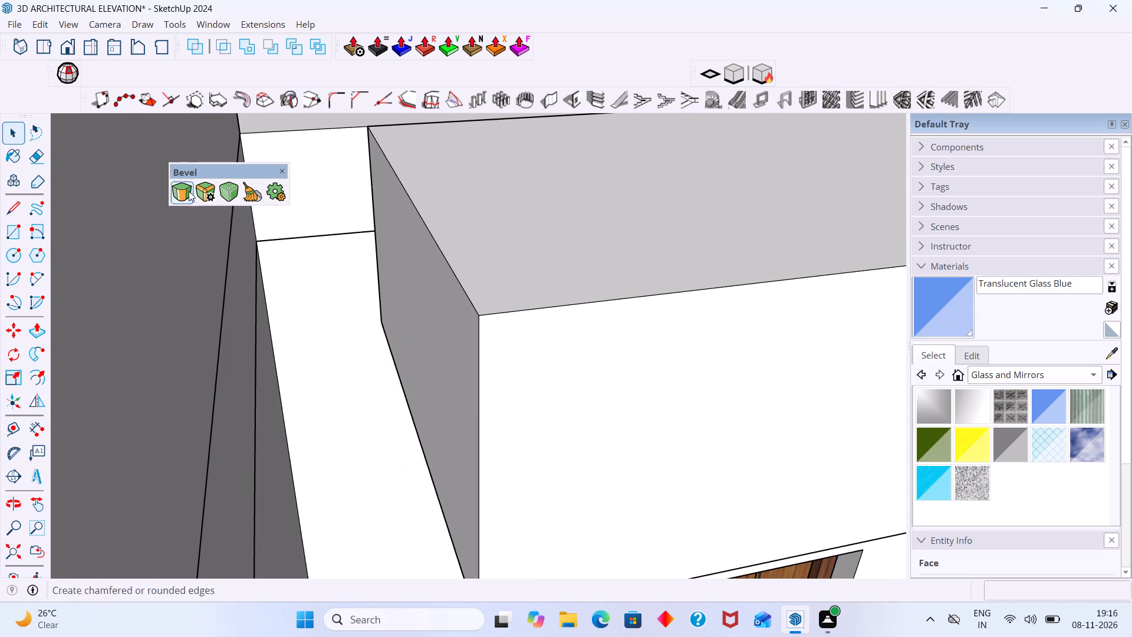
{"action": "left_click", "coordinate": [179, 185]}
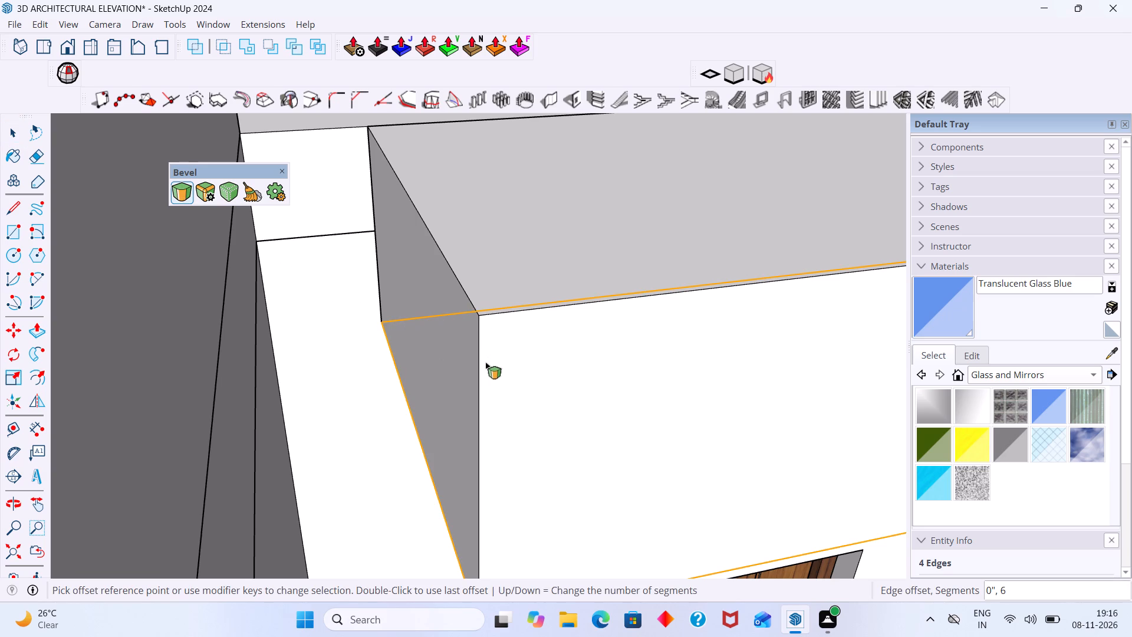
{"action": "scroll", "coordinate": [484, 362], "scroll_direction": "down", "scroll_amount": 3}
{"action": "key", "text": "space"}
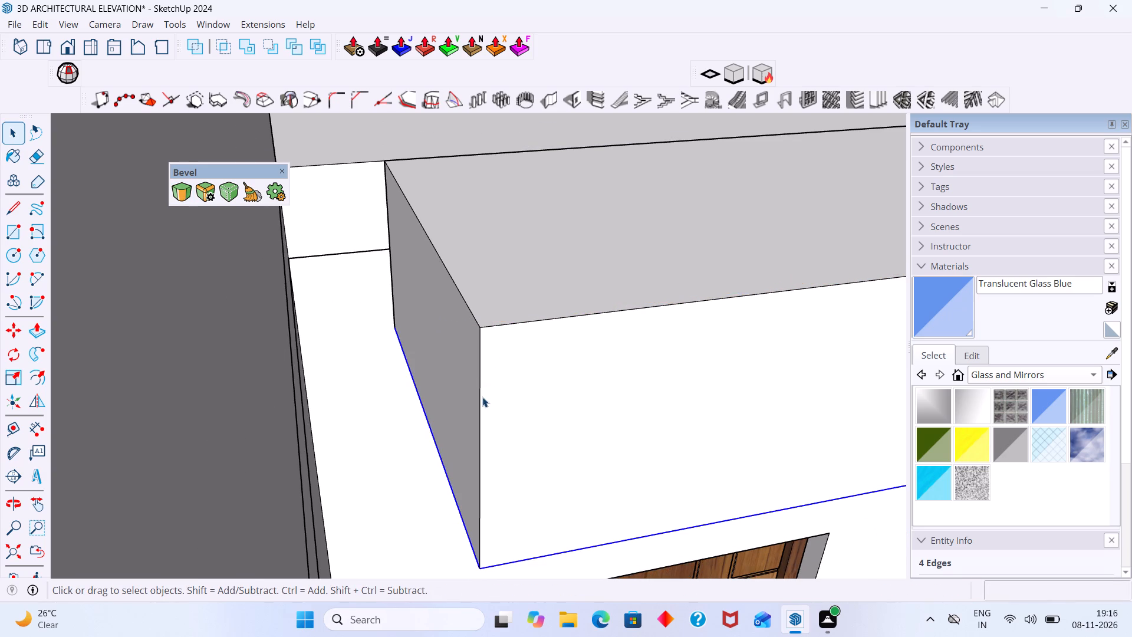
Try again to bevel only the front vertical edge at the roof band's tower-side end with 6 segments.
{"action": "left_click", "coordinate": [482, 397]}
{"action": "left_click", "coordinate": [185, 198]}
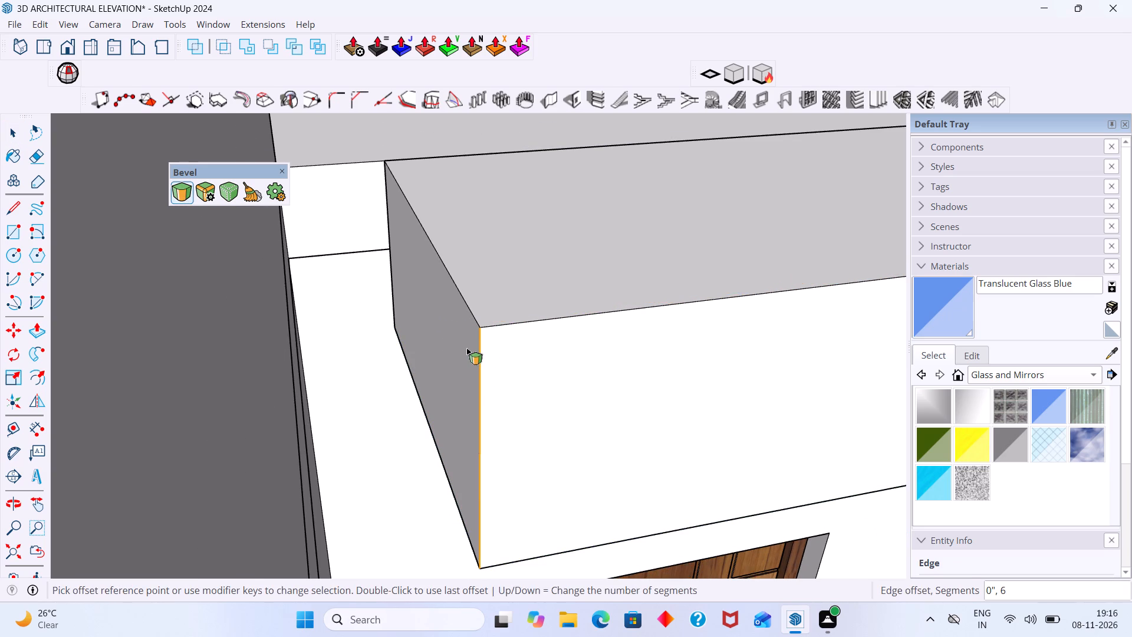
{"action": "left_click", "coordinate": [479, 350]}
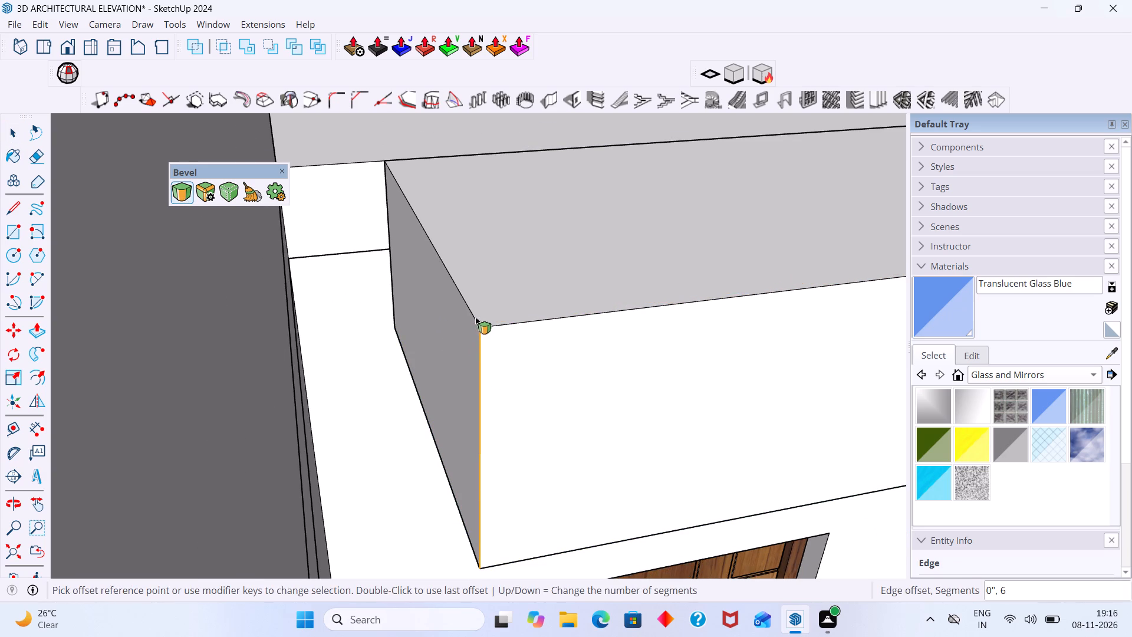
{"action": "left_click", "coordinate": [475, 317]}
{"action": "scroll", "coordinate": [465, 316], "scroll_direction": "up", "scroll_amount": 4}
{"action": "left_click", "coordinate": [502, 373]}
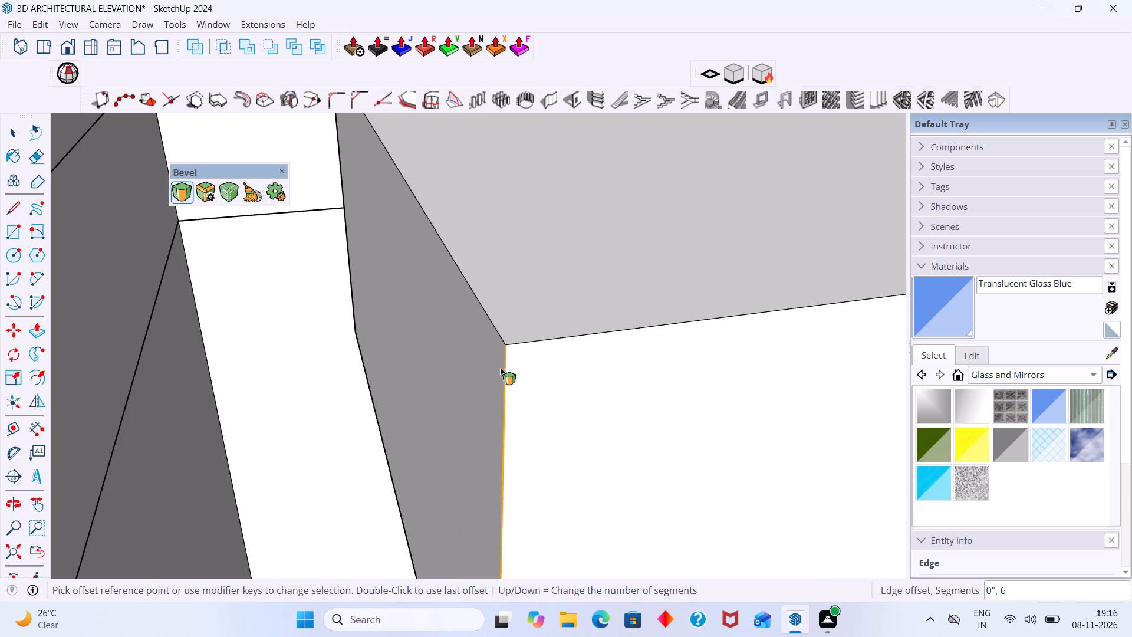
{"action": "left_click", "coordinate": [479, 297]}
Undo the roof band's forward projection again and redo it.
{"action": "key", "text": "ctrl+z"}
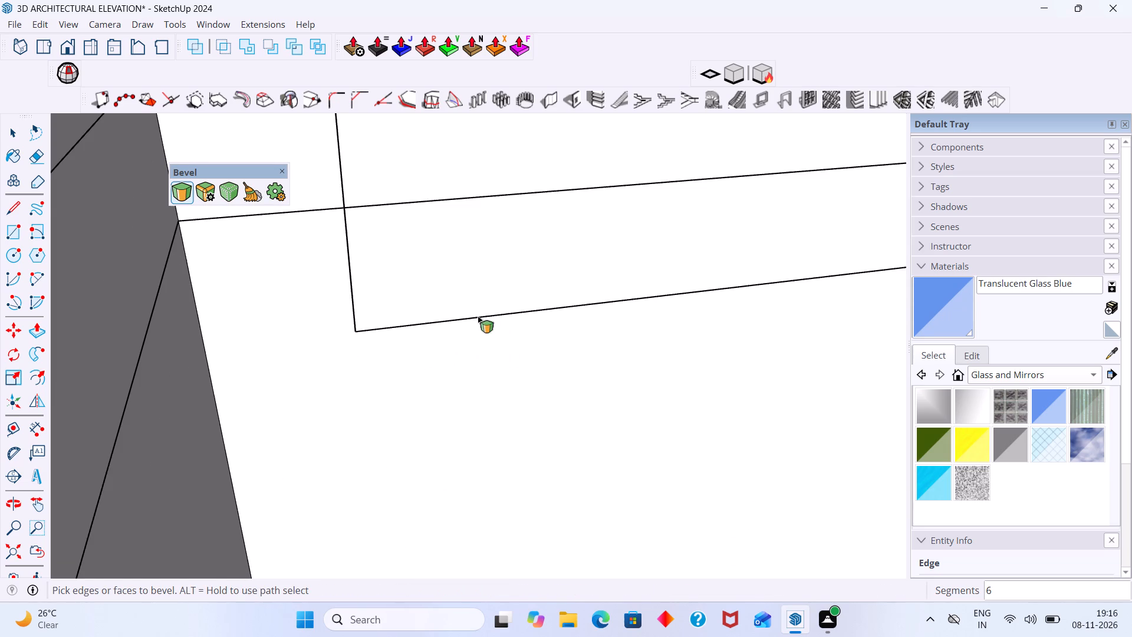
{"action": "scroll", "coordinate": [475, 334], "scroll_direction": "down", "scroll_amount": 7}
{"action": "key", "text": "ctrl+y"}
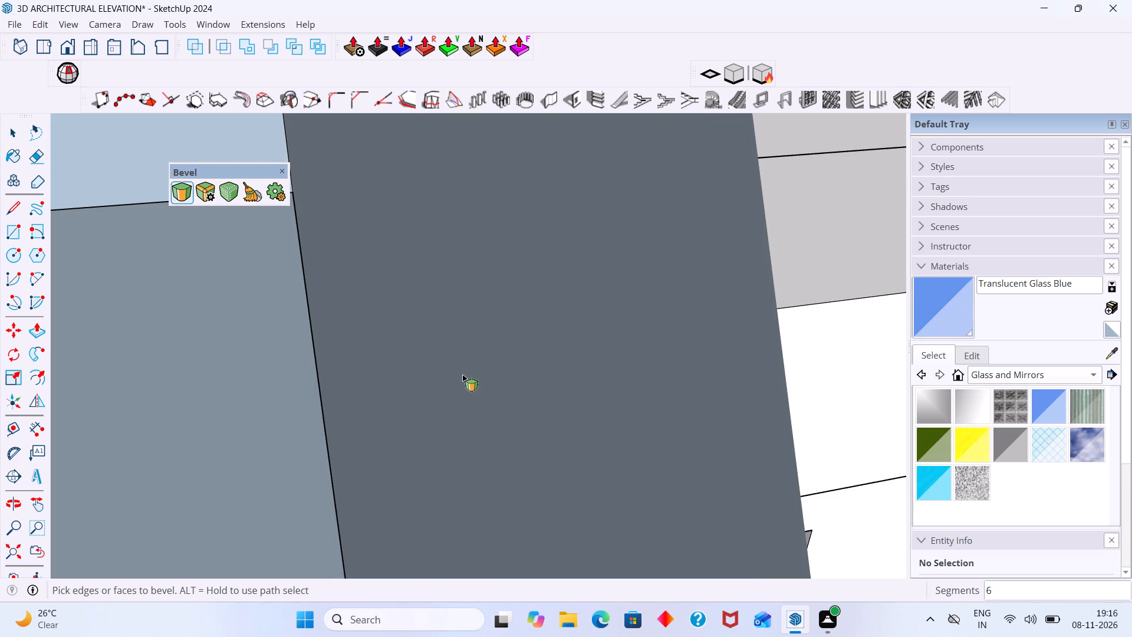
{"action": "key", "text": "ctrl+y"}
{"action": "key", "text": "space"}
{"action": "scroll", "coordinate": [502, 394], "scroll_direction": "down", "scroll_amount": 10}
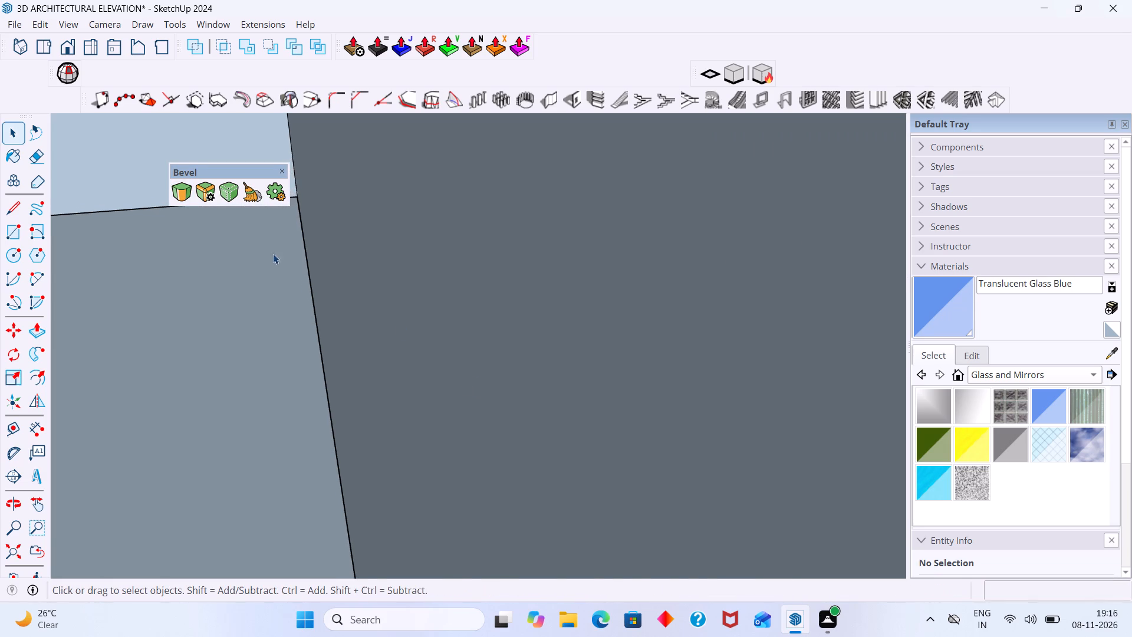
Examine the projecting roof band's end beside the tower from several angles.
{"action": "scroll", "coordinate": [264, 274], "scroll_direction": "down", "scroll_amount": 13}
{"action": "scroll", "coordinate": [379, 306], "scroll_direction": "down", "scroll_amount": 15}
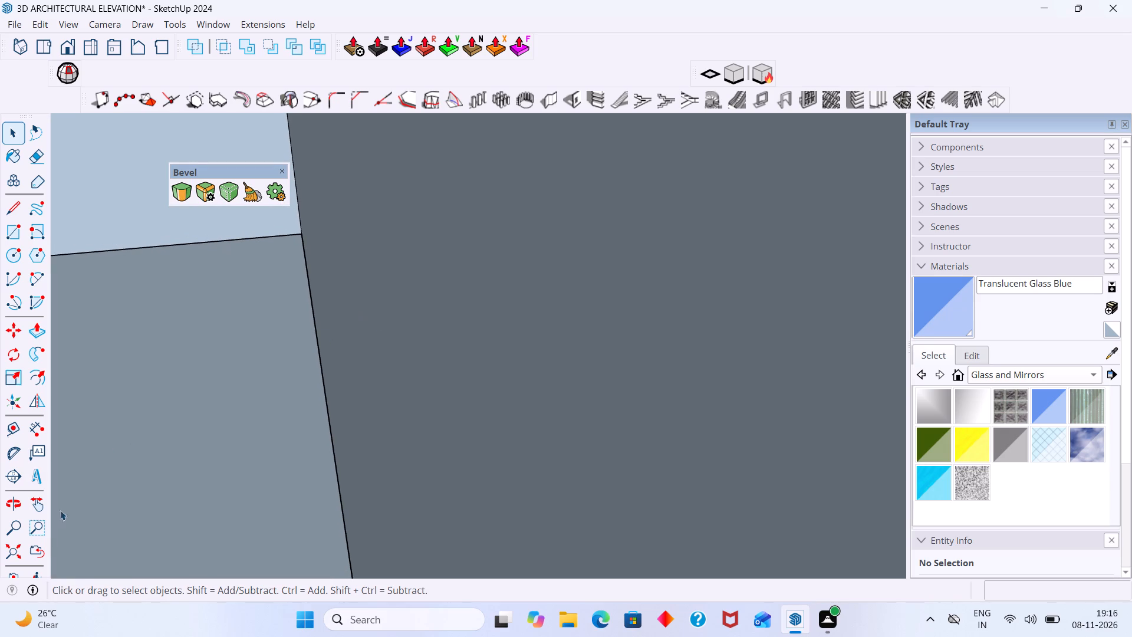
{"action": "left_click", "coordinate": [17, 548]}
{"action": "scroll", "coordinate": [210, 428], "scroll_direction": "down", "scroll_amount": 1}
{"action": "scroll", "coordinate": [273, 486], "scroll_direction": "up", "scroll_amount": 5}
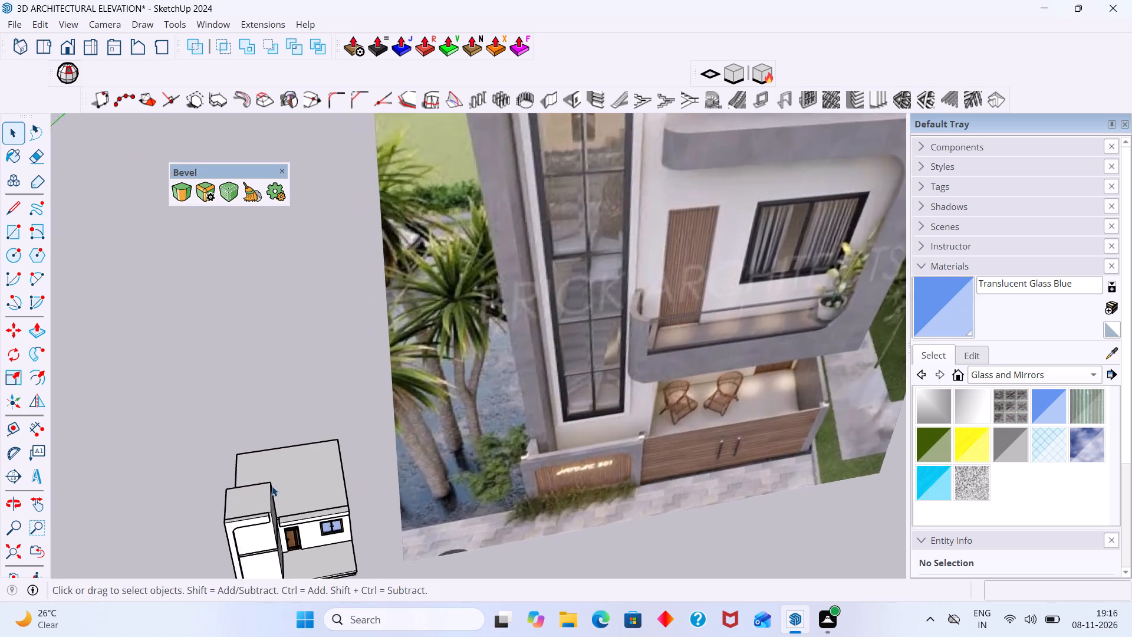
{"action": "scroll", "coordinate": [272, 486], "scroll_direction": "up", "scroll_amount": 4}
{"action": "middle_click_drag", "start_coordinate": [281, 485], "coordinate": [239, 434]}
{"action": "scroll", "coordinate": [254, 469], "scroll_direction": "up", "scroll_amount": 6}
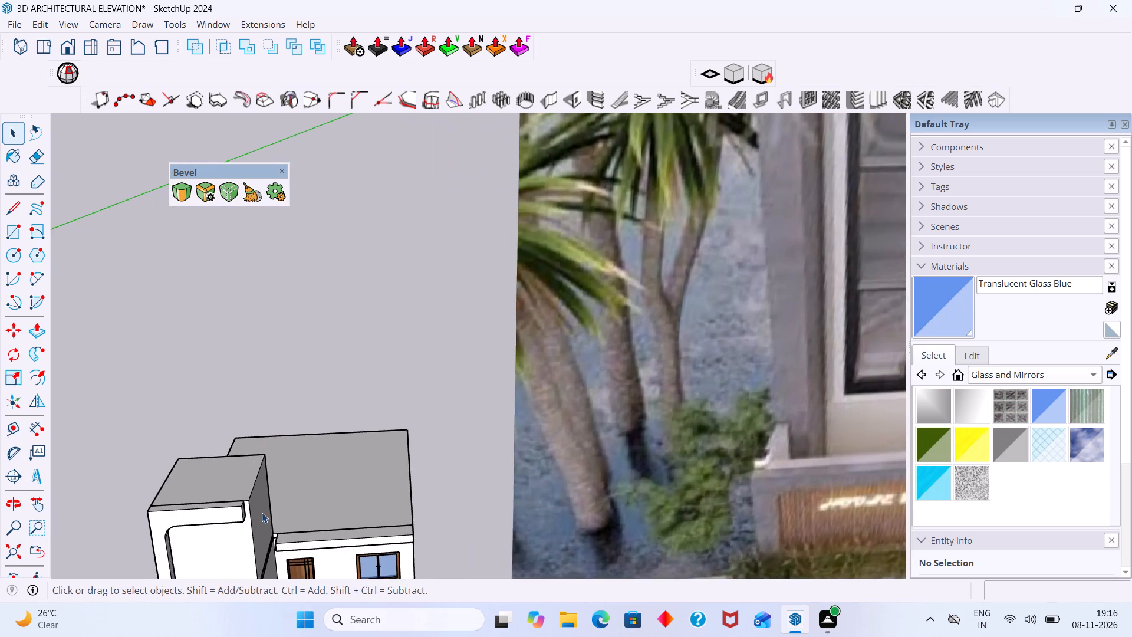
{"action": "middle_click_drag", "start_coordinate": [260, 505], "coordinate": [193, 385], "text": "shift"}
{"action": "scroll", "coordinate": [193, 385], "scroll_direction": "up", "scroll_amount": 1, "text": "shift"}
{"action": "middle_click_drag", "start_coordinate": [238, 438], "coordinate": [283, 464]}
{"action": "scroll", "coordinate": [222, 472], "scroll_direction": "up", "scroll_amount": 7}
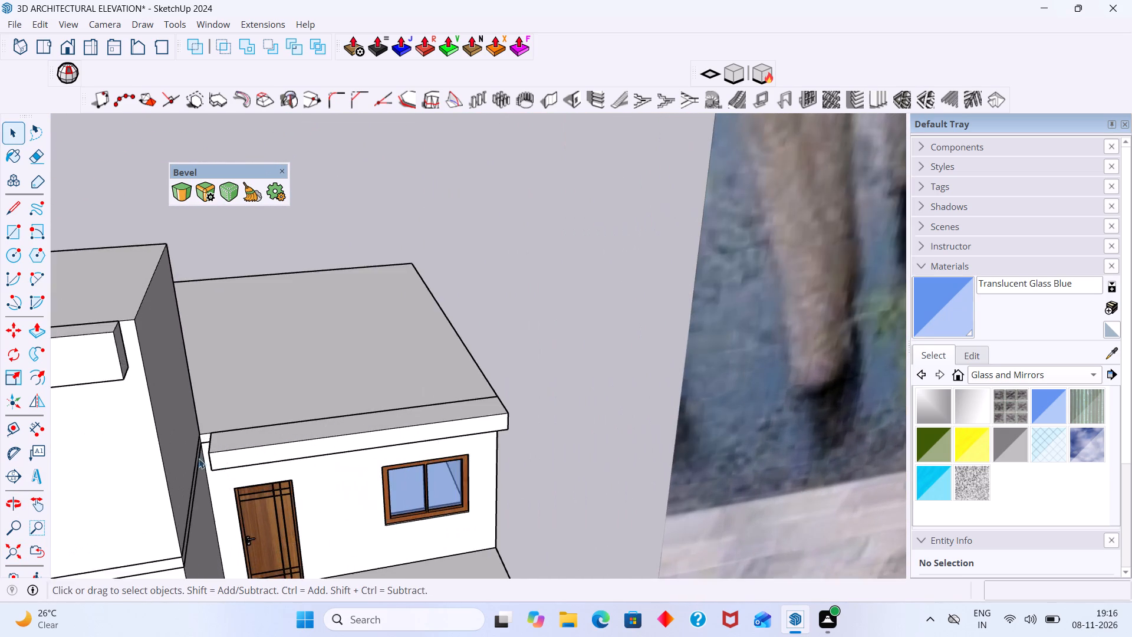
{"action": "middle_click_drag", "start_coordinate": [199, 458], "coordinate": [239, 457]}
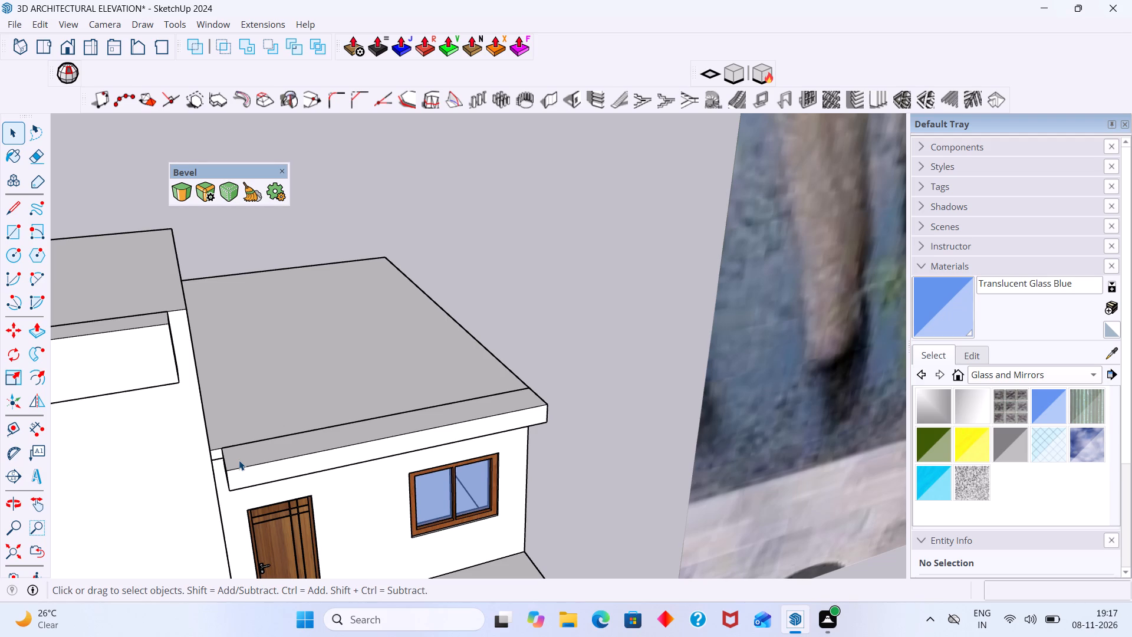
{"action": "scroll", "coordinate": [249, 485], "scroll_direction": "up", "scroll_amount": 10}
{"action": "middle_click_drag", "start_coordinate": [218, 456], "coordinate": [213, 446]}
{"action": "scroll", "coordinate": [206, 442], "scroll_direction": "up", "scroll_amount": 7}
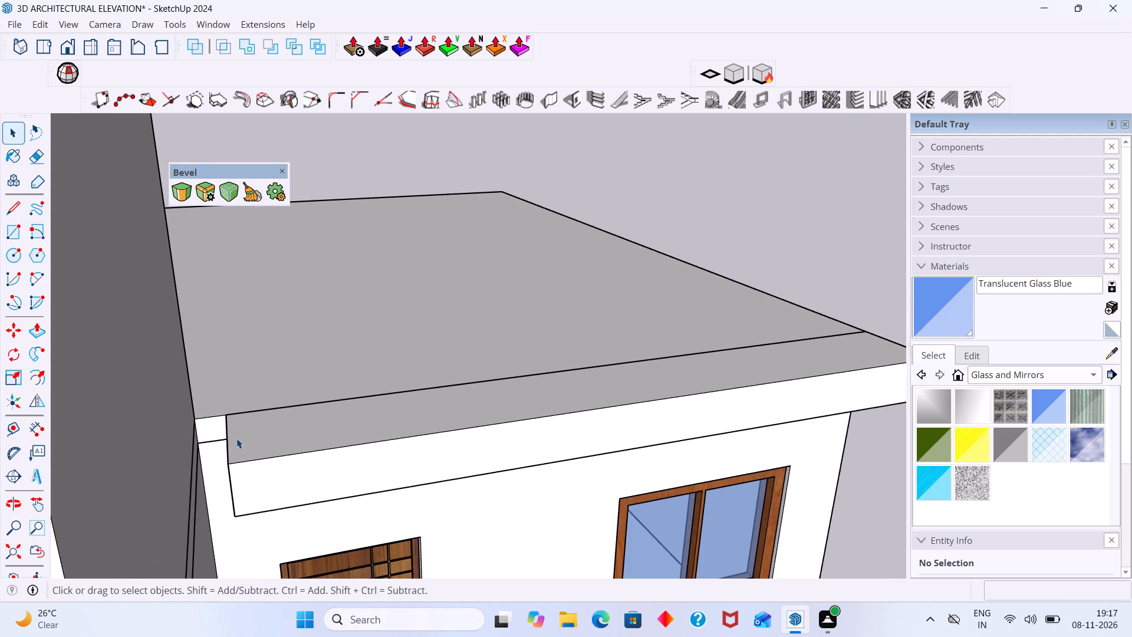
{"action": "middle_click_drag", "start_coordinate": [237, 438], "coordinate": [254, 446]}
{"action": "scroll", "coordinate": [254, 446], "scroll_direction": "up", "scroll_amount": 8}
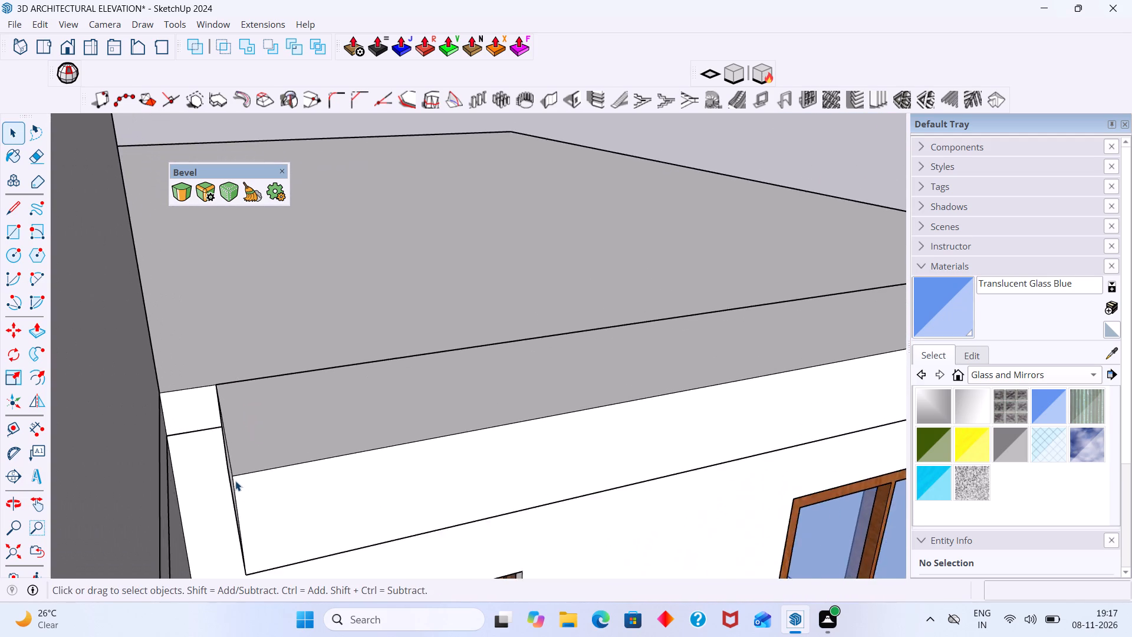
{"action": "scroll", "coordinate": [235, 481], "scroll_direction": "up", "scroll_amount": 1}
{"action": "middle_click_drag", "start_coordinate": [238, 479], "coordinate": [245, 472]}
{"action": "scroll", "coordinate": [235, 483], "scroll_direction": "up", "scroll_amount": 3}
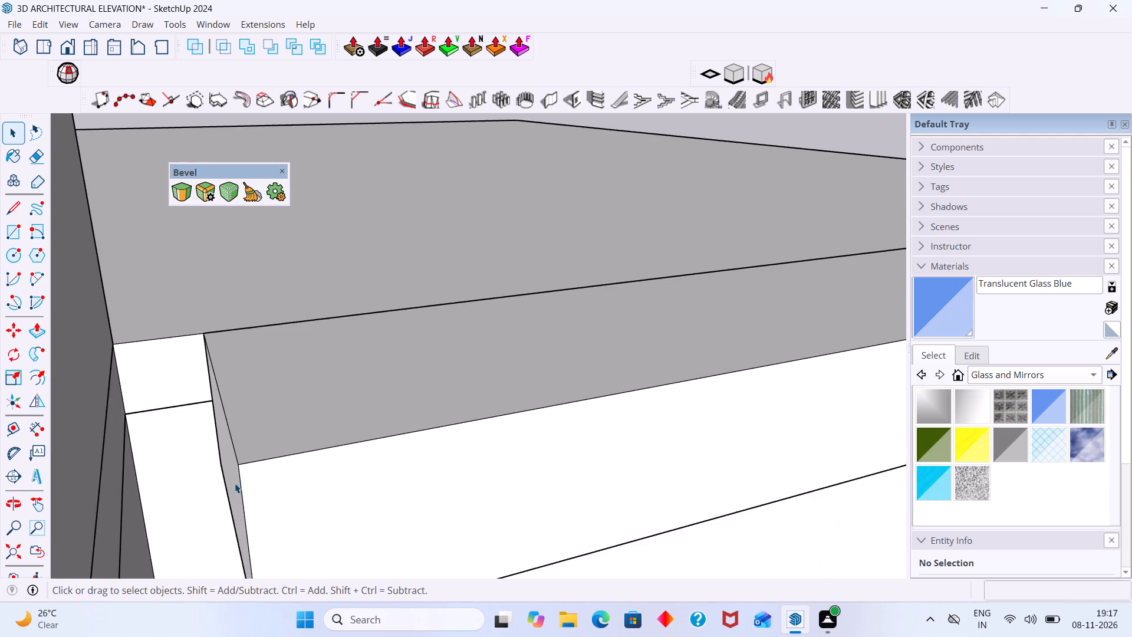
{"action": "scroll", "coordinate": [235, 483], "scroll_direction": "up", "scroll_amount": 4}
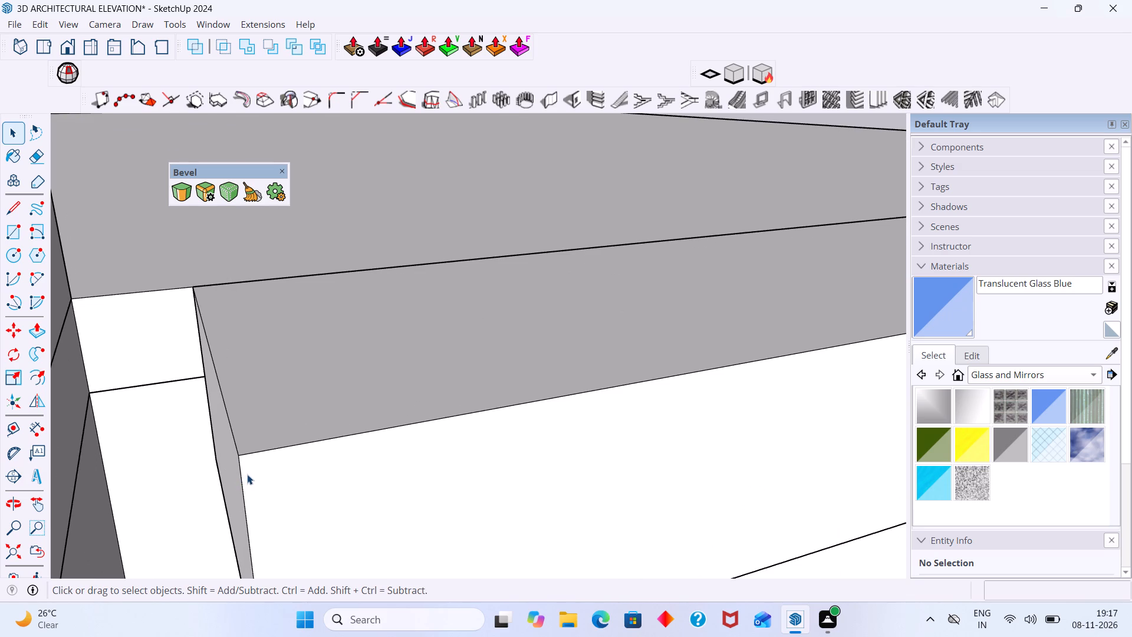
{"action": "middle_click_drag", "start_coordinate": [231, 475], "coordinate": [234, 475]}
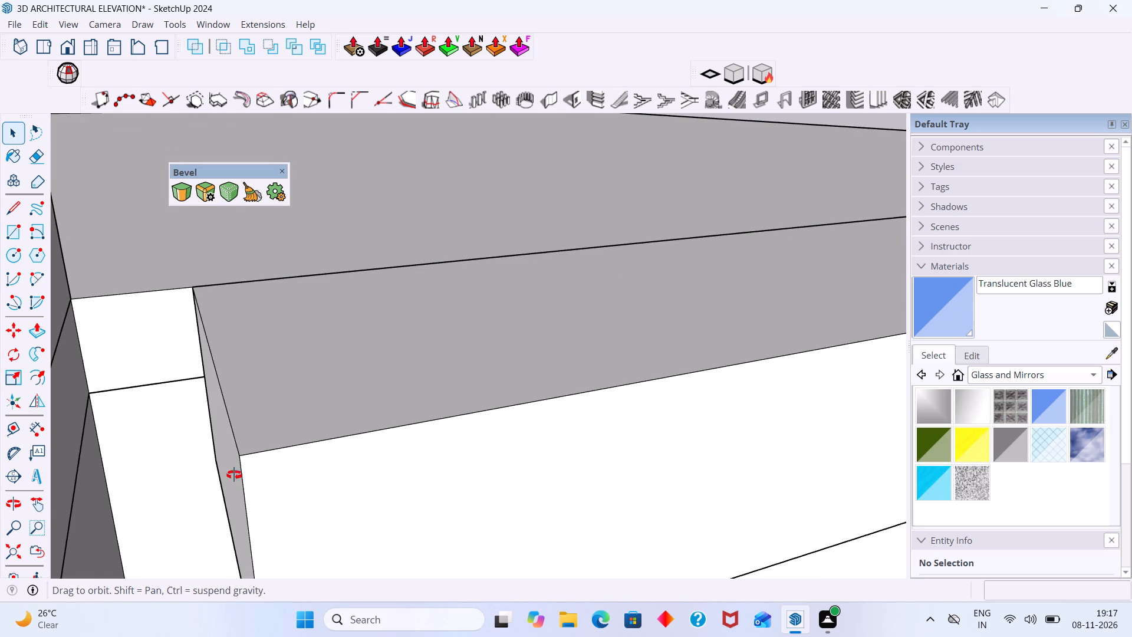
{"action": "middle_click_drag", "start_coordinate": [234, 475], "coordinate": [243, 477]}
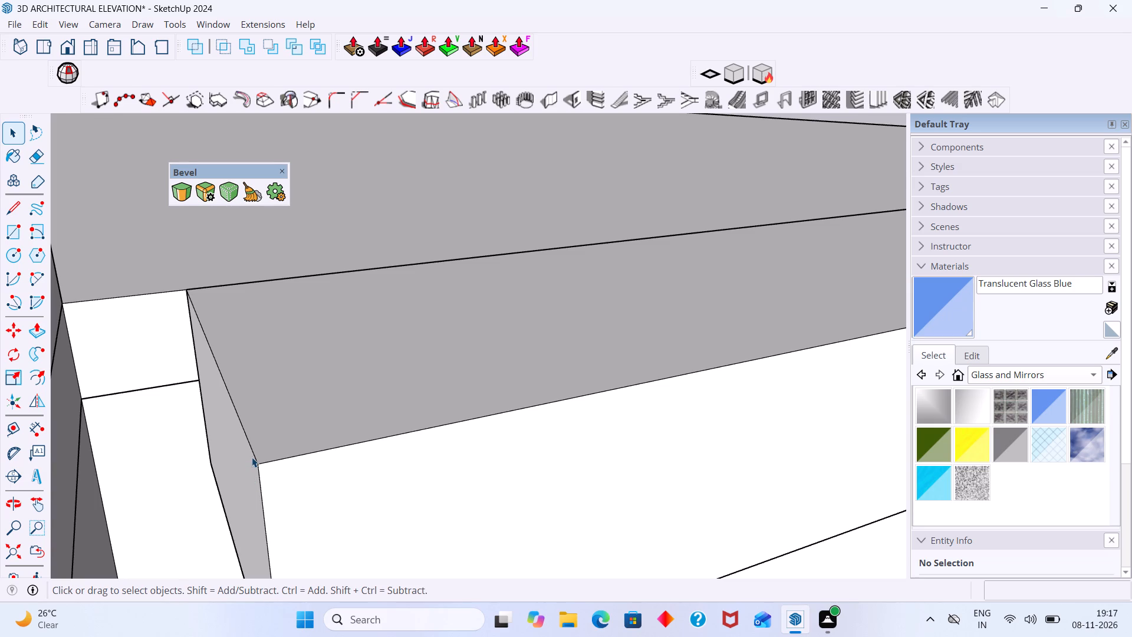
{"action": "middle_click_drag", "start_coordinate": [224, 456], "coordinate": [229, 424]}
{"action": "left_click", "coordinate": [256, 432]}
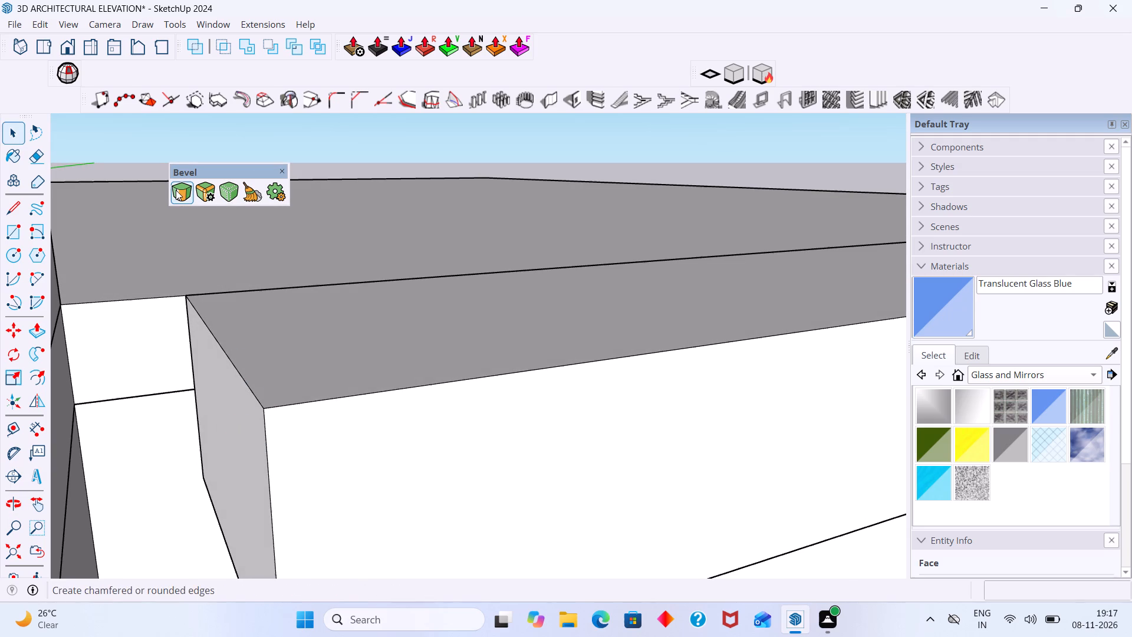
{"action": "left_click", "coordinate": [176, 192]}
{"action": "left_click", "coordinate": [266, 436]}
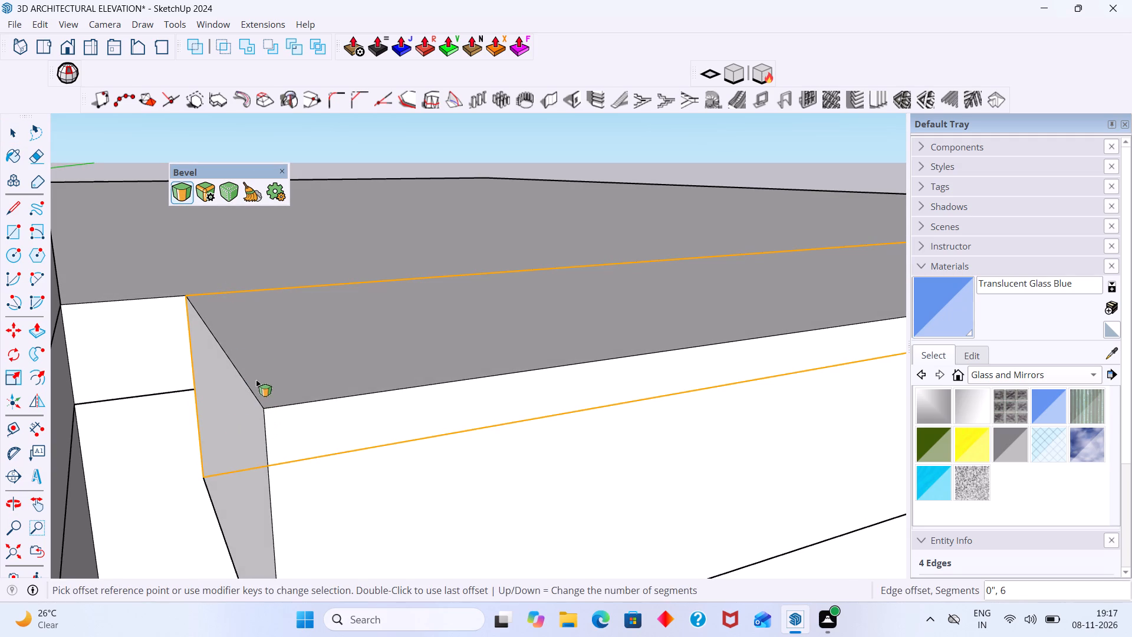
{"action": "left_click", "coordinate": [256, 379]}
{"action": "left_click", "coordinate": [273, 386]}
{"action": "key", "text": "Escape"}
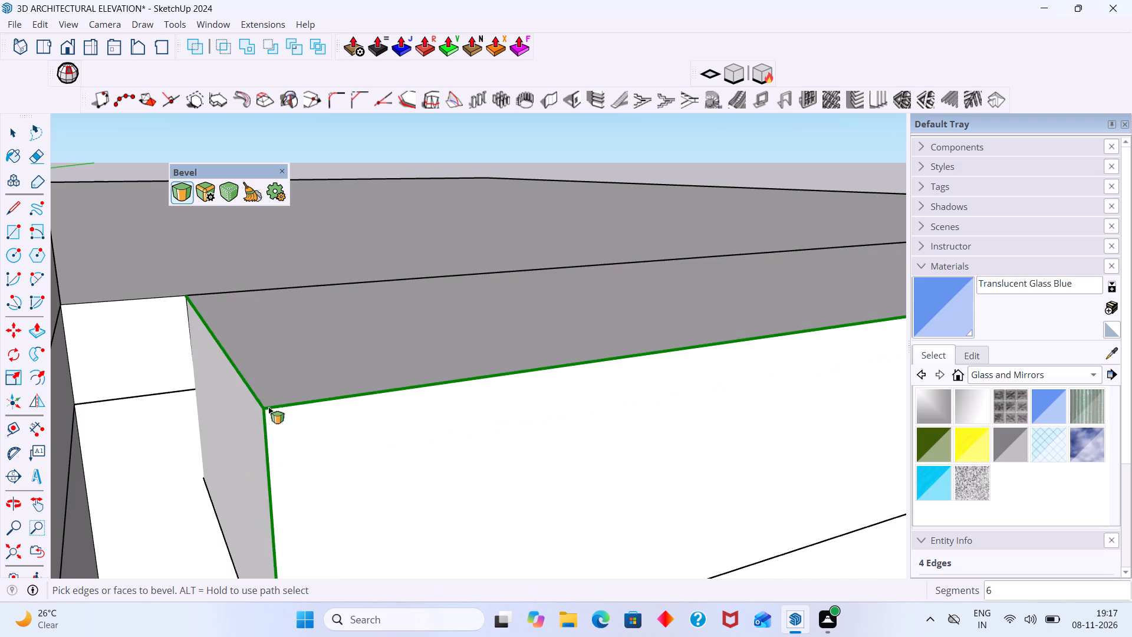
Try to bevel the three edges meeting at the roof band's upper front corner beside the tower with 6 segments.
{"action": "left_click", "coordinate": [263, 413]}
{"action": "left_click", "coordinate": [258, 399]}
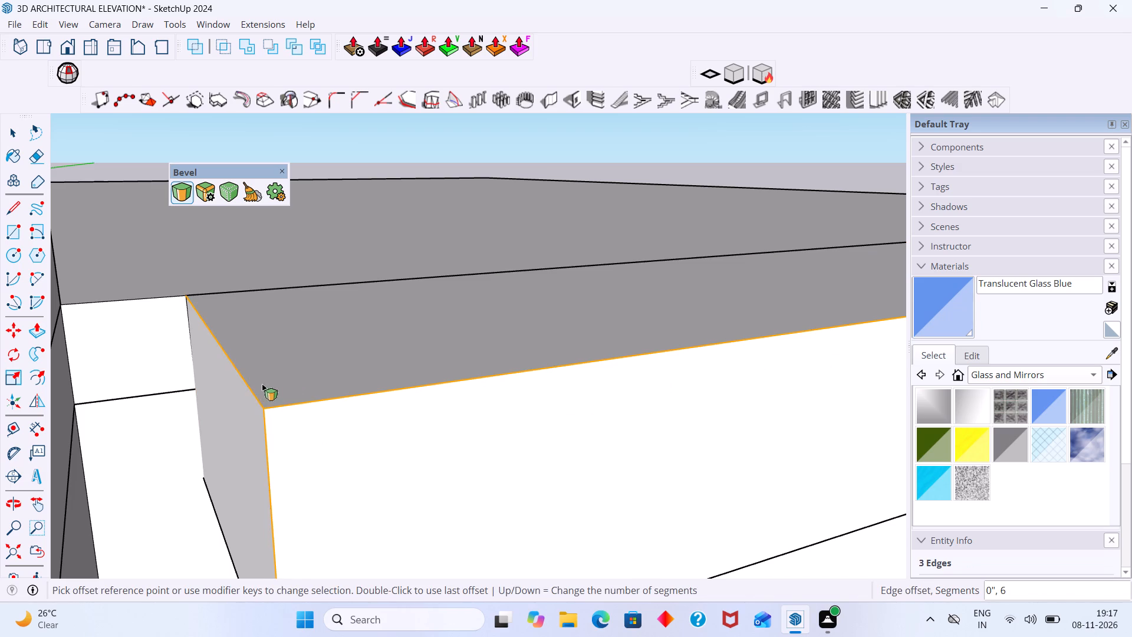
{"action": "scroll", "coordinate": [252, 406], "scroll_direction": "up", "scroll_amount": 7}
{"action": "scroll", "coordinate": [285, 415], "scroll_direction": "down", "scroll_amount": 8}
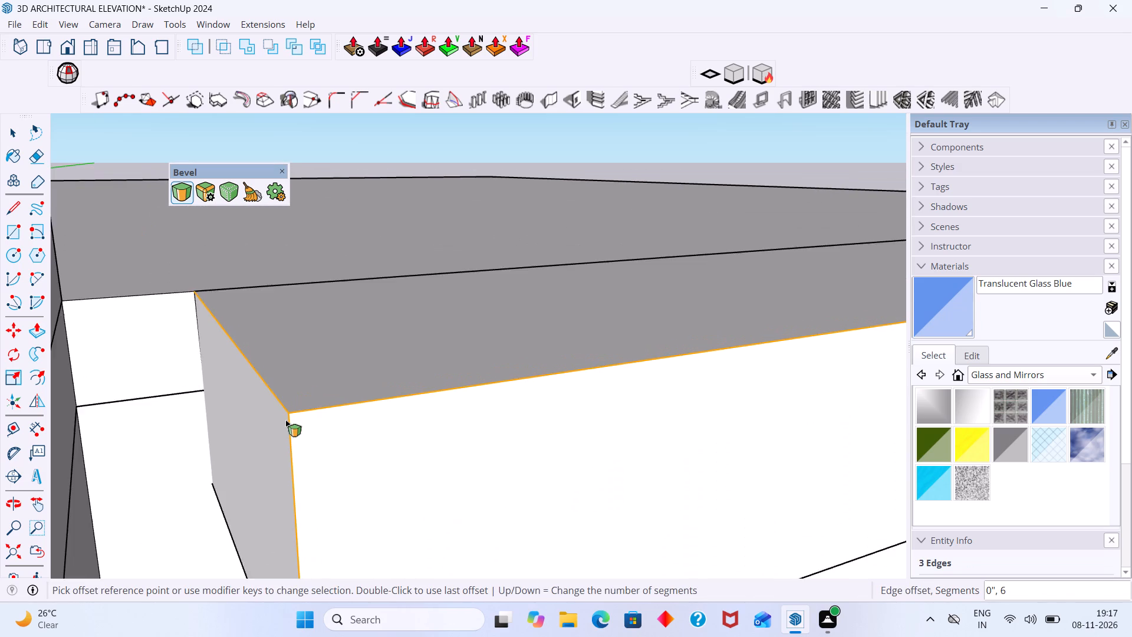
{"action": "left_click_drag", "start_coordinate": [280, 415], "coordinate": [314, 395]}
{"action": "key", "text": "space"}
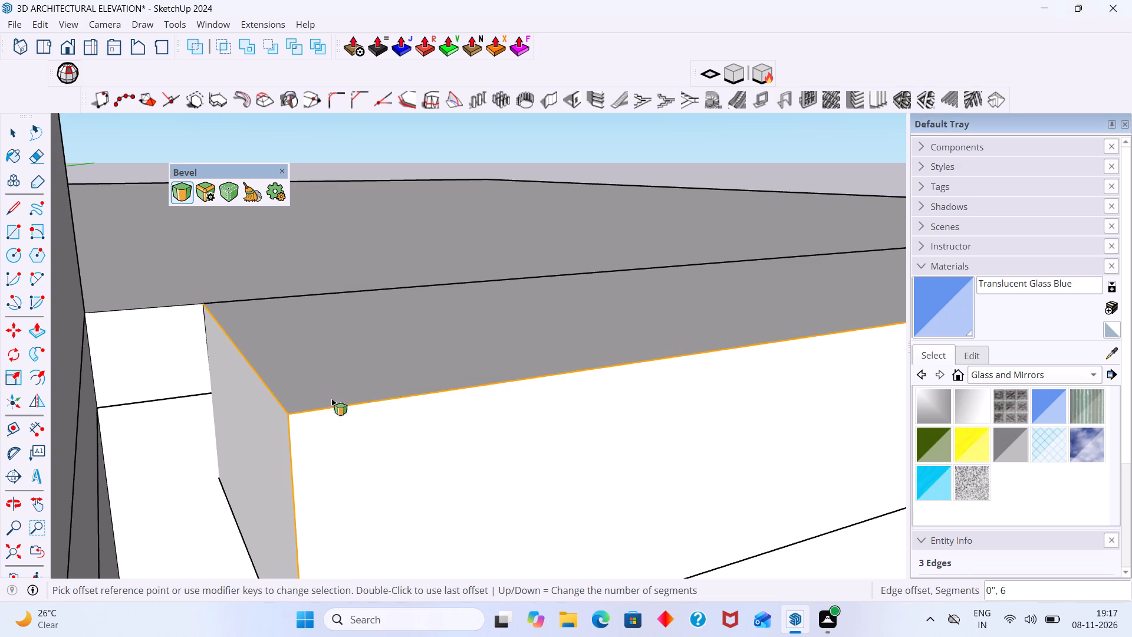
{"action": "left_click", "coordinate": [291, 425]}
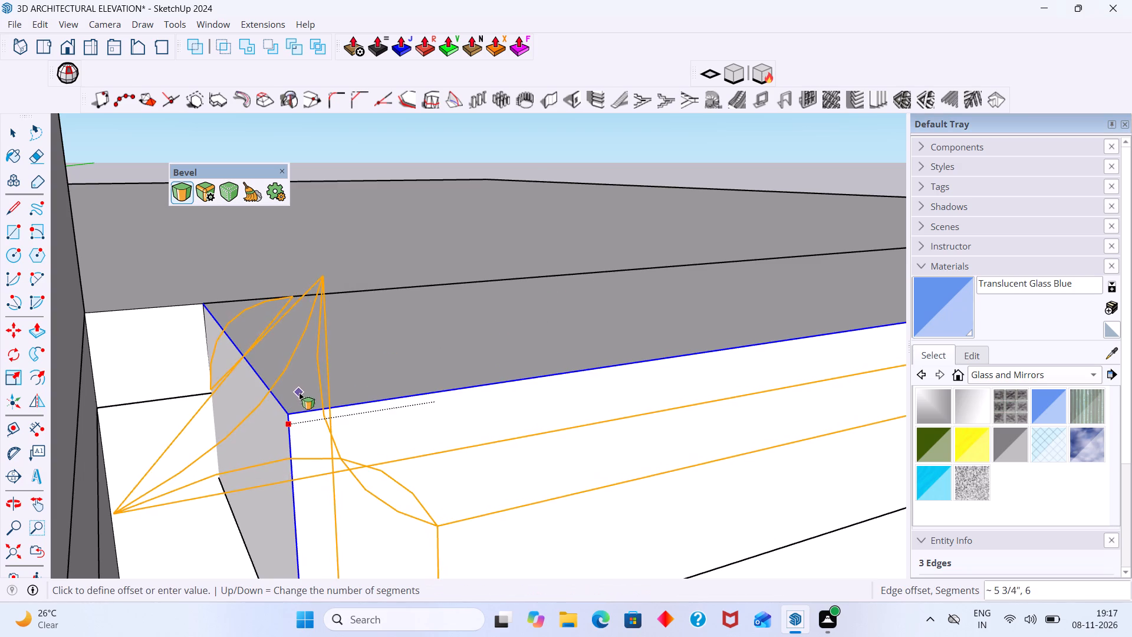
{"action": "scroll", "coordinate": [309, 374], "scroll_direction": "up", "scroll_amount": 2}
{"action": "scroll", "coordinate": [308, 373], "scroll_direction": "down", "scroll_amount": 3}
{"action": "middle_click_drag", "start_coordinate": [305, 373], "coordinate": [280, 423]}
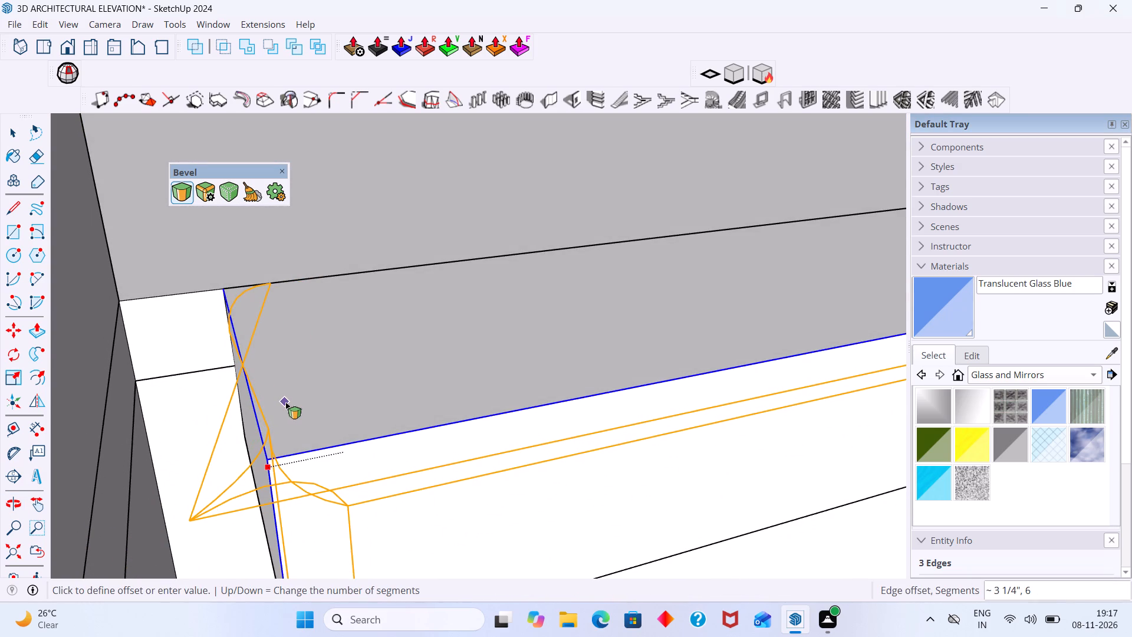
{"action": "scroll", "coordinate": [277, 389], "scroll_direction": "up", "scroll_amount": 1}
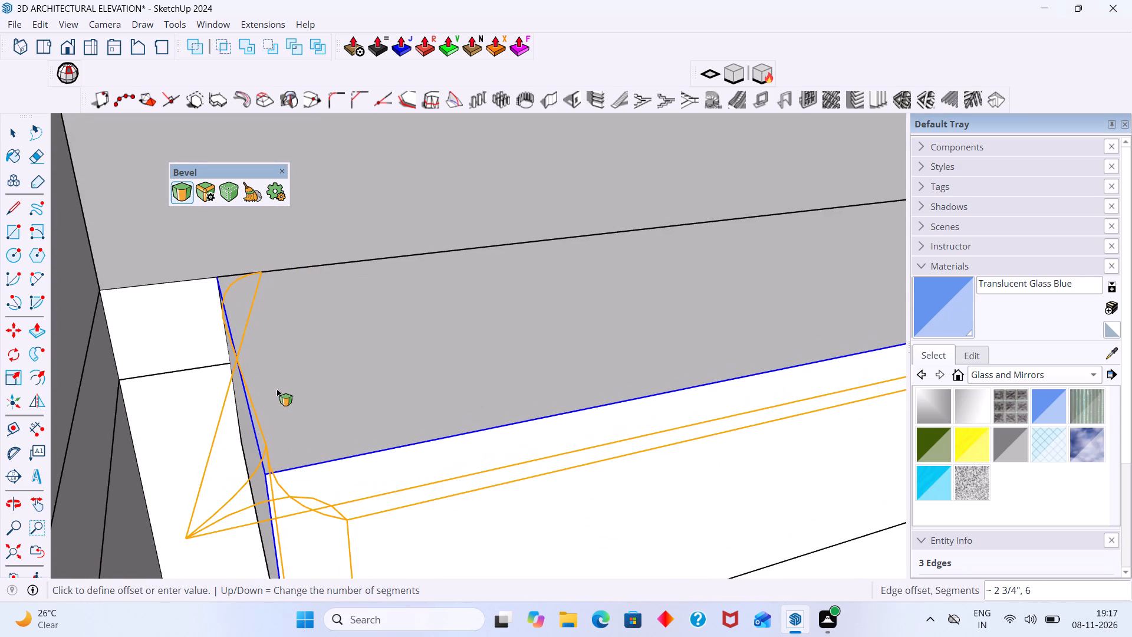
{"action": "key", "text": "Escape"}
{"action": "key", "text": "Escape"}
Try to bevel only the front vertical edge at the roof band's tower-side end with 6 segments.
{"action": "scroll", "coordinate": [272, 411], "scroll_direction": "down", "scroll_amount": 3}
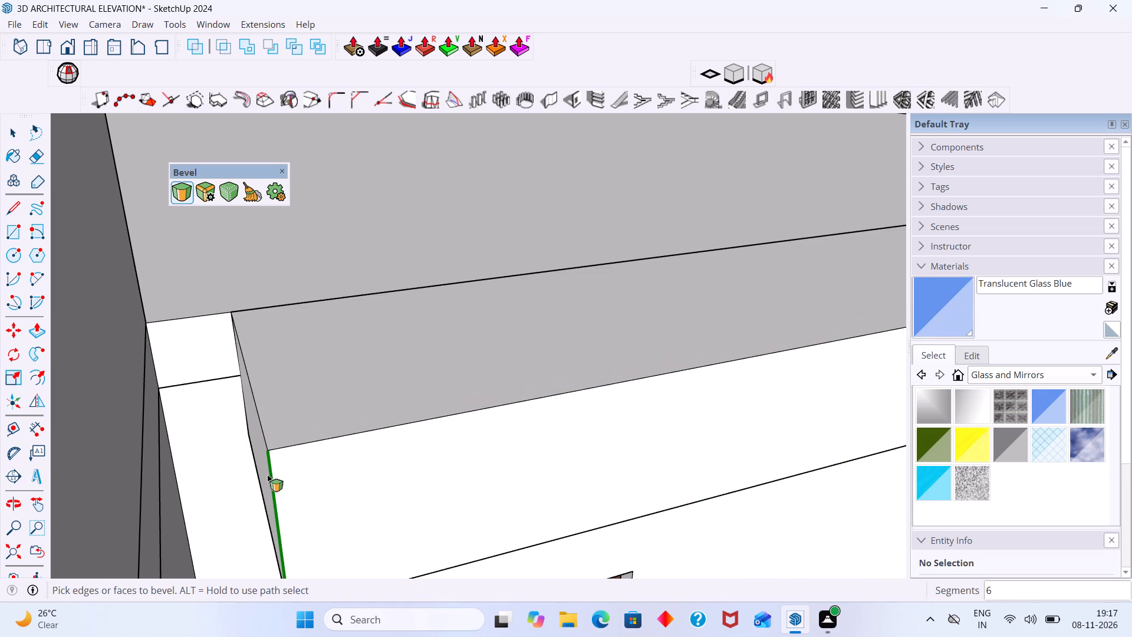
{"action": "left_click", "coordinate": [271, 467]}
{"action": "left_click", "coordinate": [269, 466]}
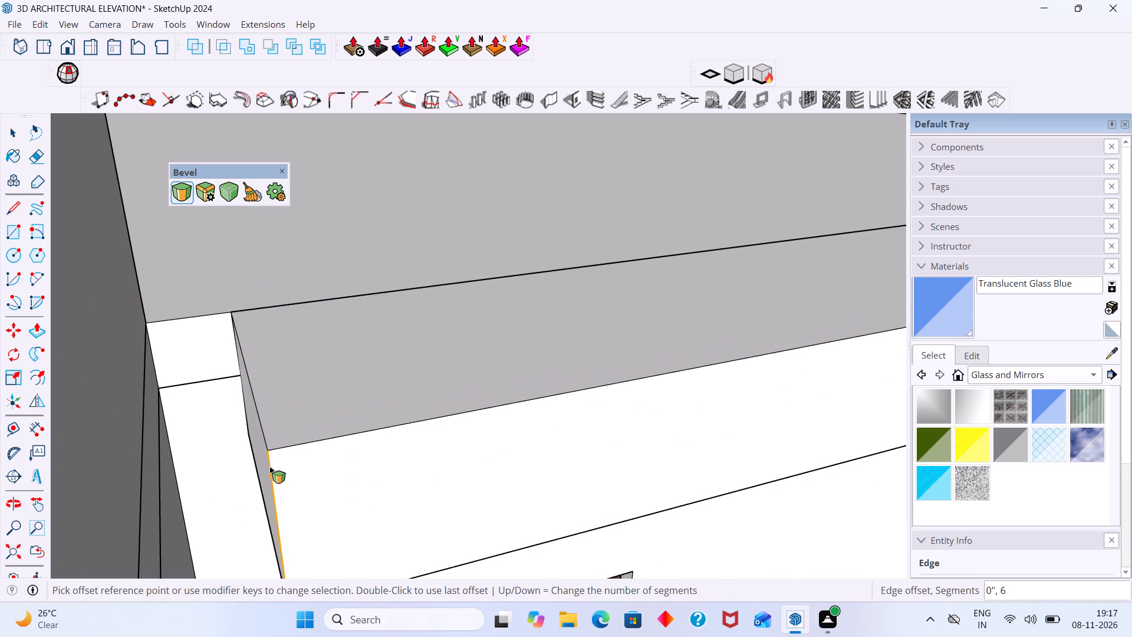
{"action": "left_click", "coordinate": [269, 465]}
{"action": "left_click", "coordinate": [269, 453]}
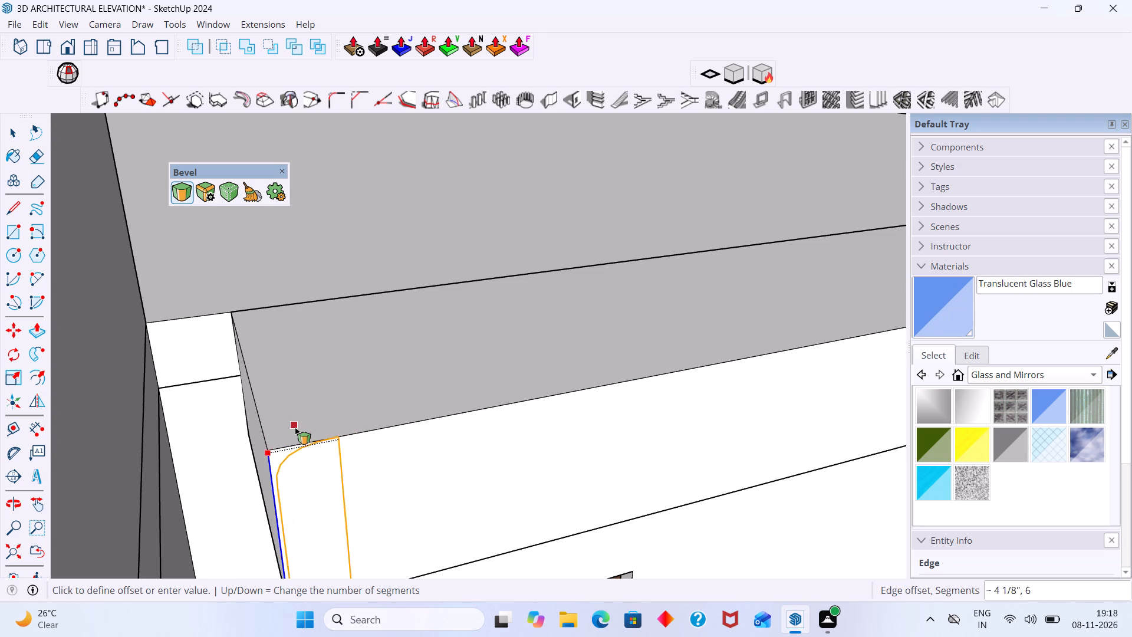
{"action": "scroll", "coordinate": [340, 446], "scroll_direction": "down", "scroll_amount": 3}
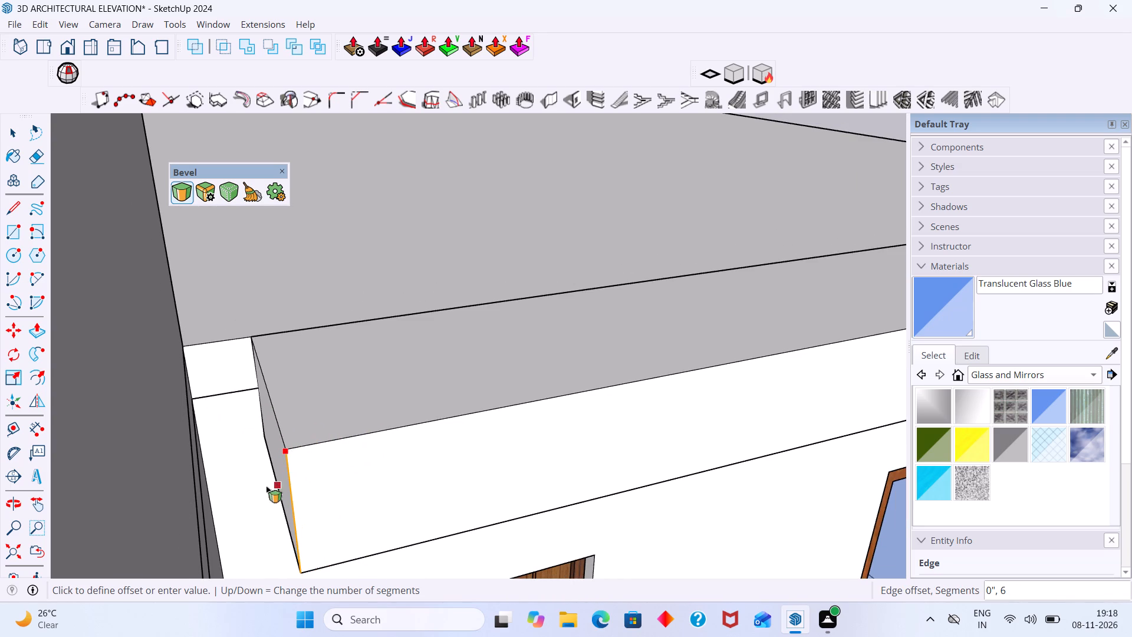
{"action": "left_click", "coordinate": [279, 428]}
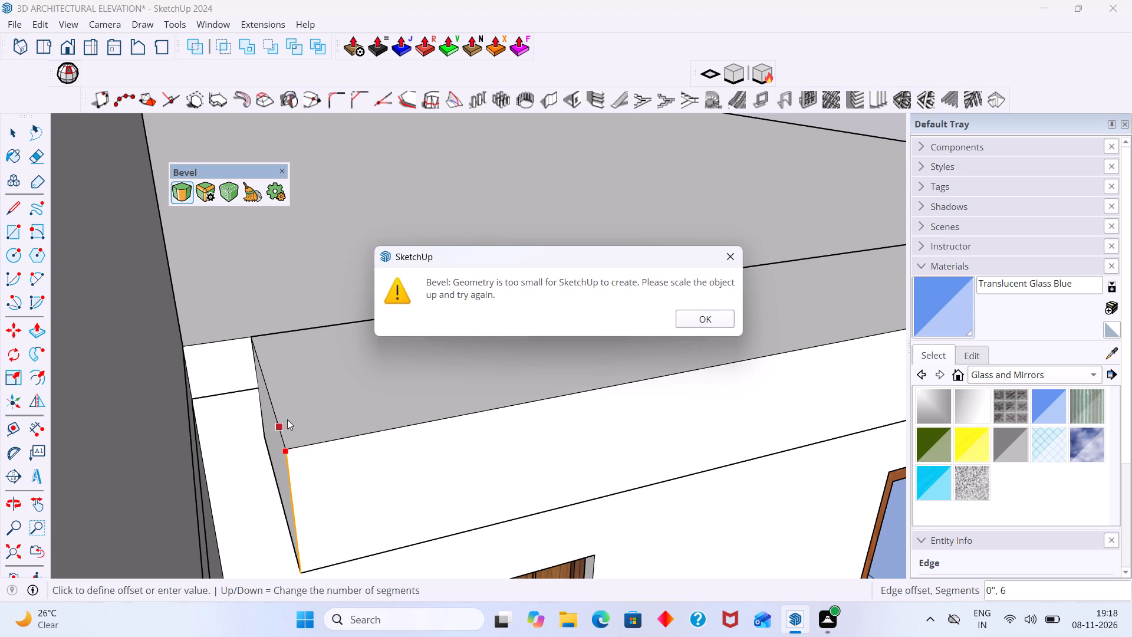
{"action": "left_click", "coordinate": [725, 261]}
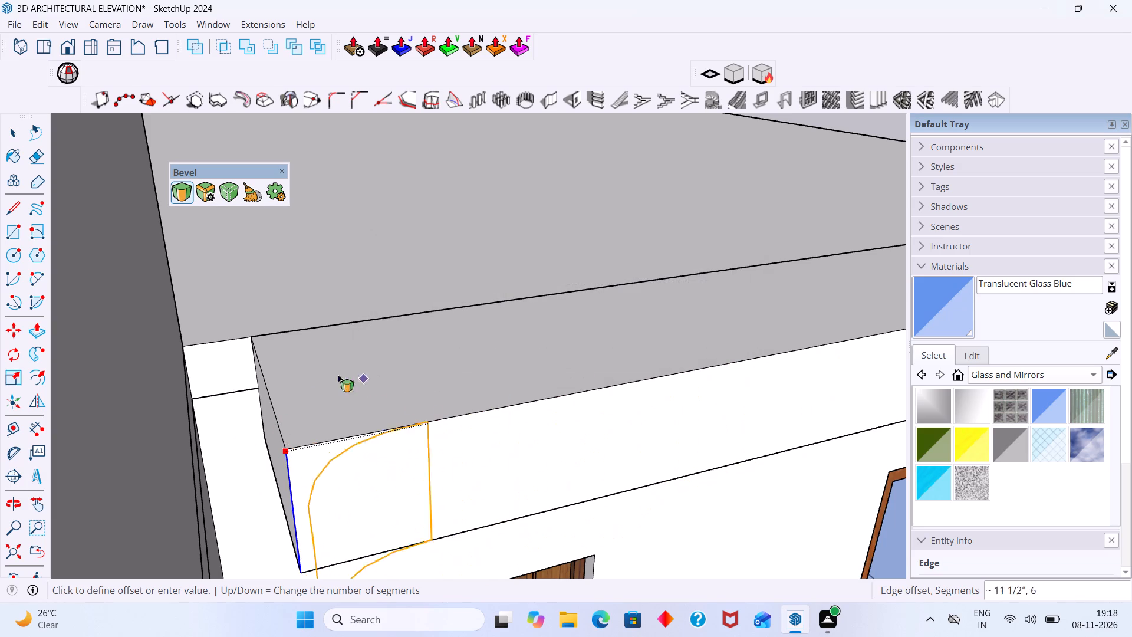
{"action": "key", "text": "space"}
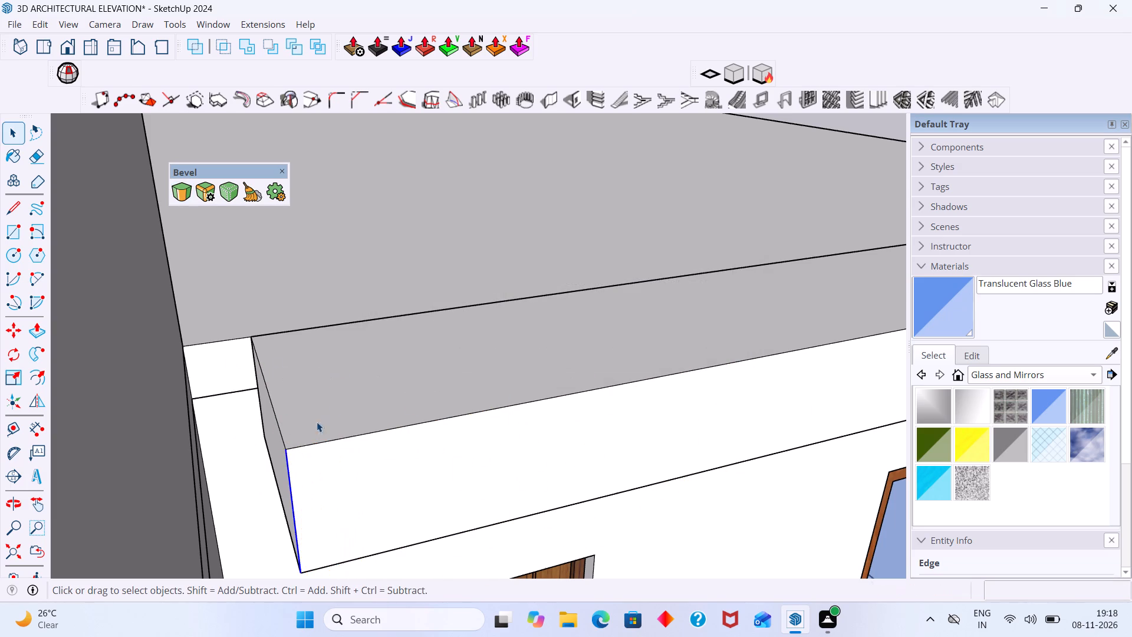
Examine the whole house model beside the reference photo.
{"action": "scroll", "coordinate": [315, 441], "scroll_direction": "down", "scroll_amount": 10}
{"action": "left_click", "coordinate": [14, 549]}
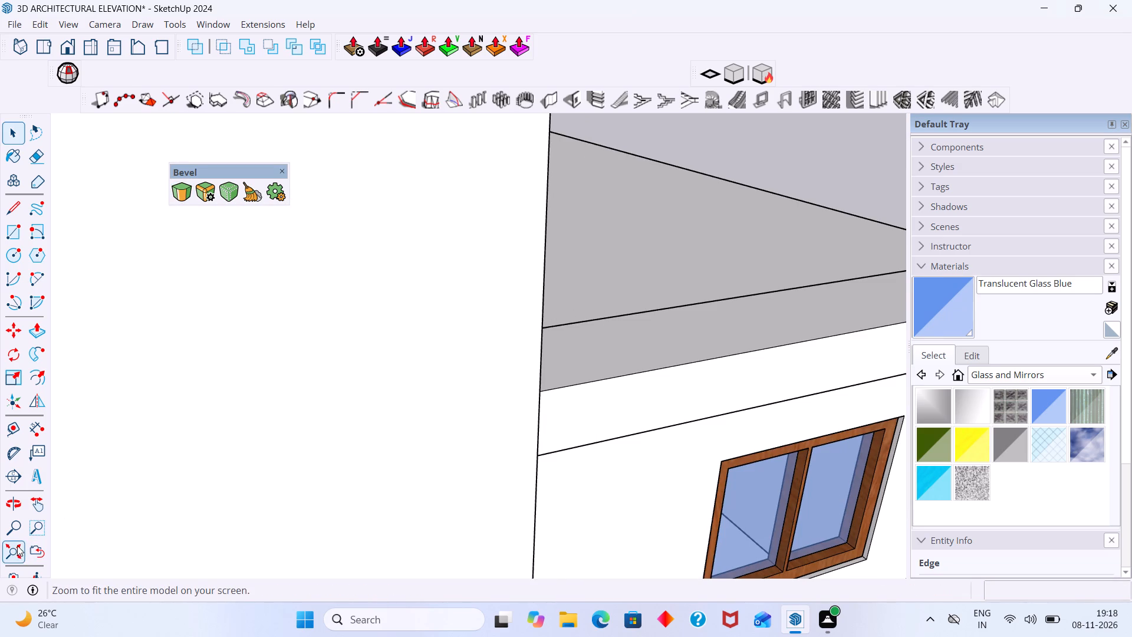
{"action": "scroll", "coordinate": [562, 324], "scroll_direction": "up", "scroll_amount": 7}
{"action": "scroll", "coordinate": [433, 308], "scroll_direction": "down", "scroll_amount": 9}
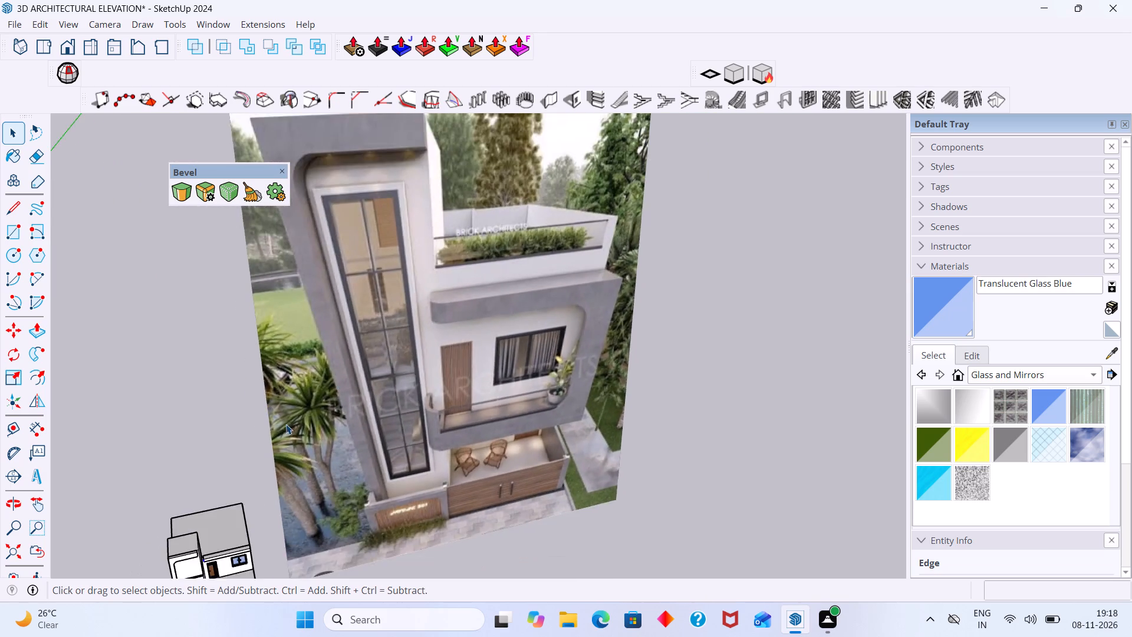
{"action": "scroll", "coordinate": [286, 424], "scroll_direction": "down", "scroll_amount": 2}
{"action": "middle_click_drag", "start_coordinate": [261, 472], "coordinate": [248, 387]}
{"action": "scroll", "coordinate": [243, 469], "scroll_direction": "up", "scroll_amount": 6}
{"action": "middle_click_drag", "start_coordinate": [245, 448], "coordinate": [249, 379], "text": "shift"}
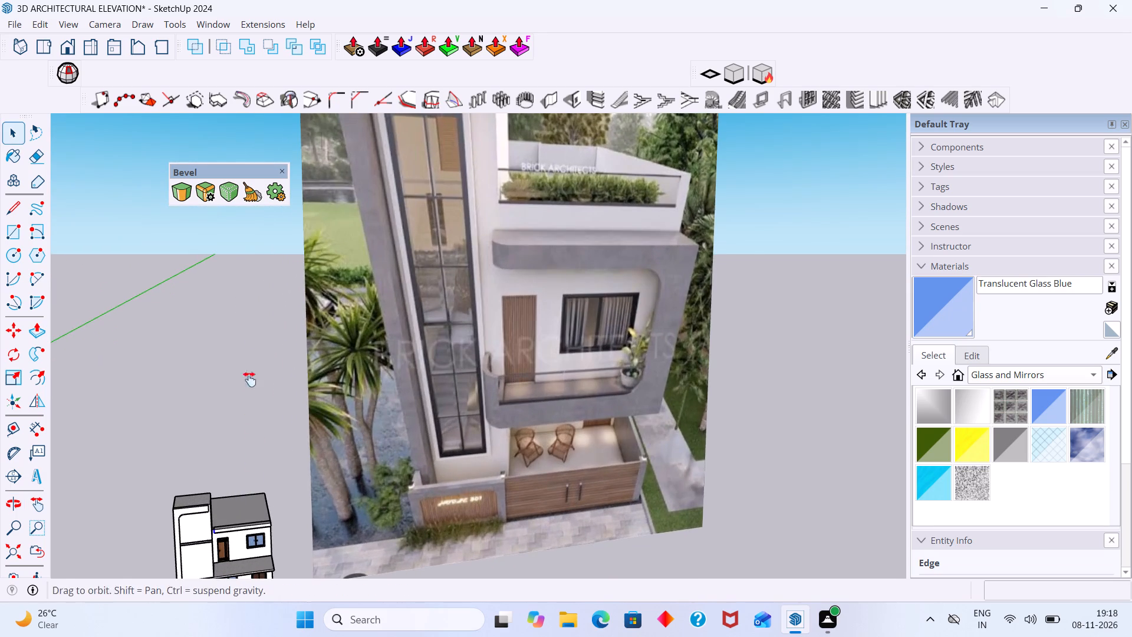
{"action": "middle_click_drag", "start_coordinate": [249, 379], "coordinate": [251, 306], "text": "shift"}
{"action": "scroll", "coordinate": [249, 306], "scroll_direction": "up", "scroll_amount": 8, "text": "shift"}
{"action": "middle_click_drag", "start_coordinate": [210, 386], "coordinate": [221, 495]}
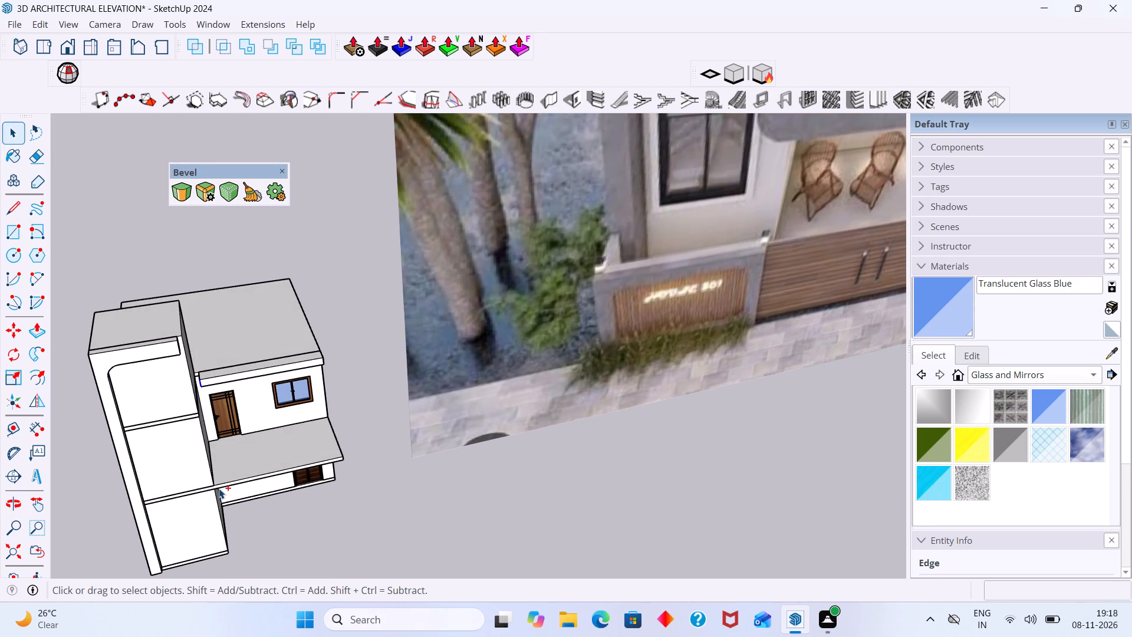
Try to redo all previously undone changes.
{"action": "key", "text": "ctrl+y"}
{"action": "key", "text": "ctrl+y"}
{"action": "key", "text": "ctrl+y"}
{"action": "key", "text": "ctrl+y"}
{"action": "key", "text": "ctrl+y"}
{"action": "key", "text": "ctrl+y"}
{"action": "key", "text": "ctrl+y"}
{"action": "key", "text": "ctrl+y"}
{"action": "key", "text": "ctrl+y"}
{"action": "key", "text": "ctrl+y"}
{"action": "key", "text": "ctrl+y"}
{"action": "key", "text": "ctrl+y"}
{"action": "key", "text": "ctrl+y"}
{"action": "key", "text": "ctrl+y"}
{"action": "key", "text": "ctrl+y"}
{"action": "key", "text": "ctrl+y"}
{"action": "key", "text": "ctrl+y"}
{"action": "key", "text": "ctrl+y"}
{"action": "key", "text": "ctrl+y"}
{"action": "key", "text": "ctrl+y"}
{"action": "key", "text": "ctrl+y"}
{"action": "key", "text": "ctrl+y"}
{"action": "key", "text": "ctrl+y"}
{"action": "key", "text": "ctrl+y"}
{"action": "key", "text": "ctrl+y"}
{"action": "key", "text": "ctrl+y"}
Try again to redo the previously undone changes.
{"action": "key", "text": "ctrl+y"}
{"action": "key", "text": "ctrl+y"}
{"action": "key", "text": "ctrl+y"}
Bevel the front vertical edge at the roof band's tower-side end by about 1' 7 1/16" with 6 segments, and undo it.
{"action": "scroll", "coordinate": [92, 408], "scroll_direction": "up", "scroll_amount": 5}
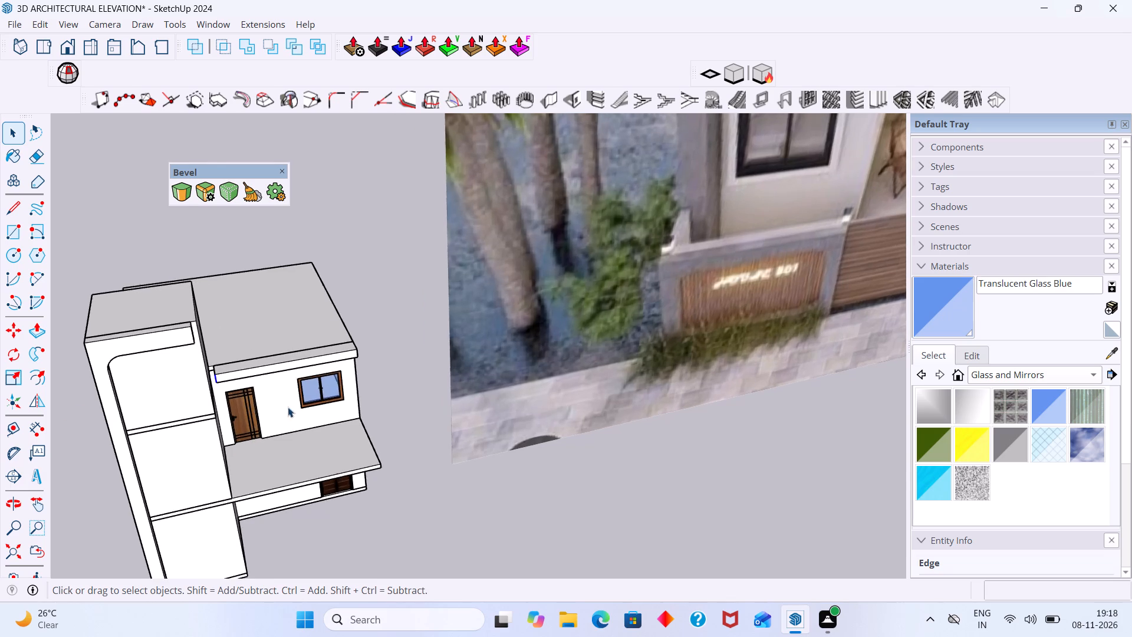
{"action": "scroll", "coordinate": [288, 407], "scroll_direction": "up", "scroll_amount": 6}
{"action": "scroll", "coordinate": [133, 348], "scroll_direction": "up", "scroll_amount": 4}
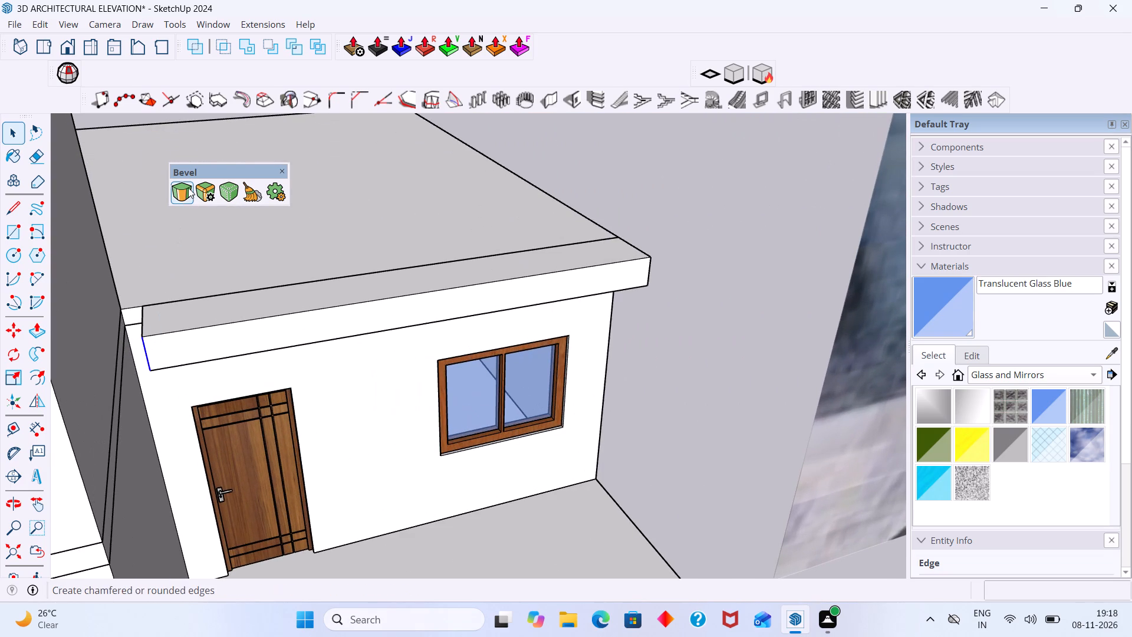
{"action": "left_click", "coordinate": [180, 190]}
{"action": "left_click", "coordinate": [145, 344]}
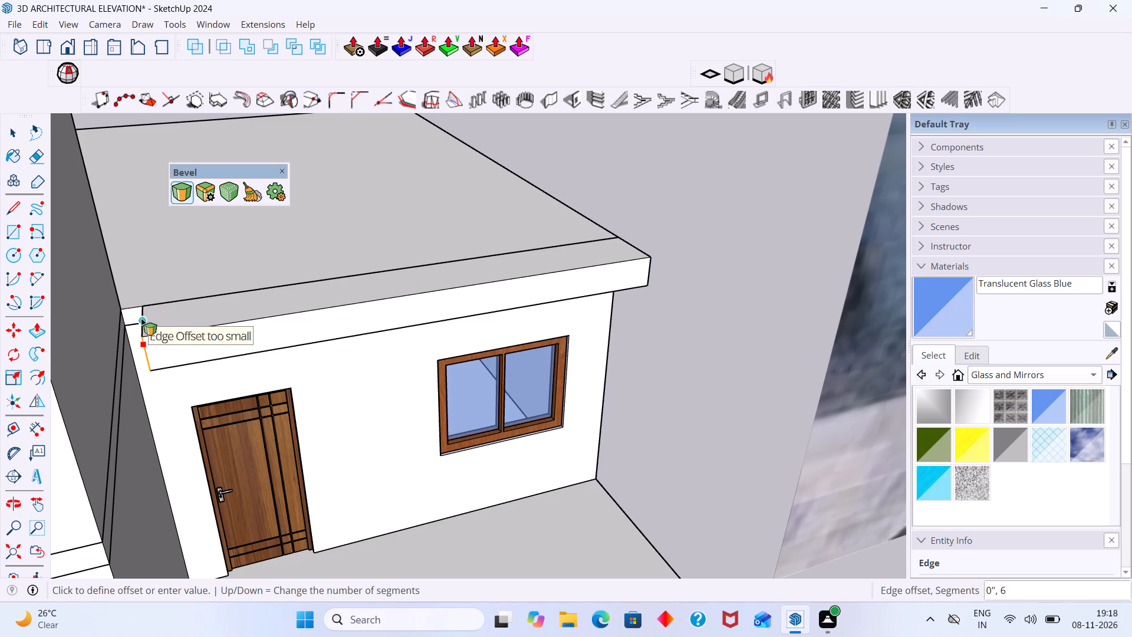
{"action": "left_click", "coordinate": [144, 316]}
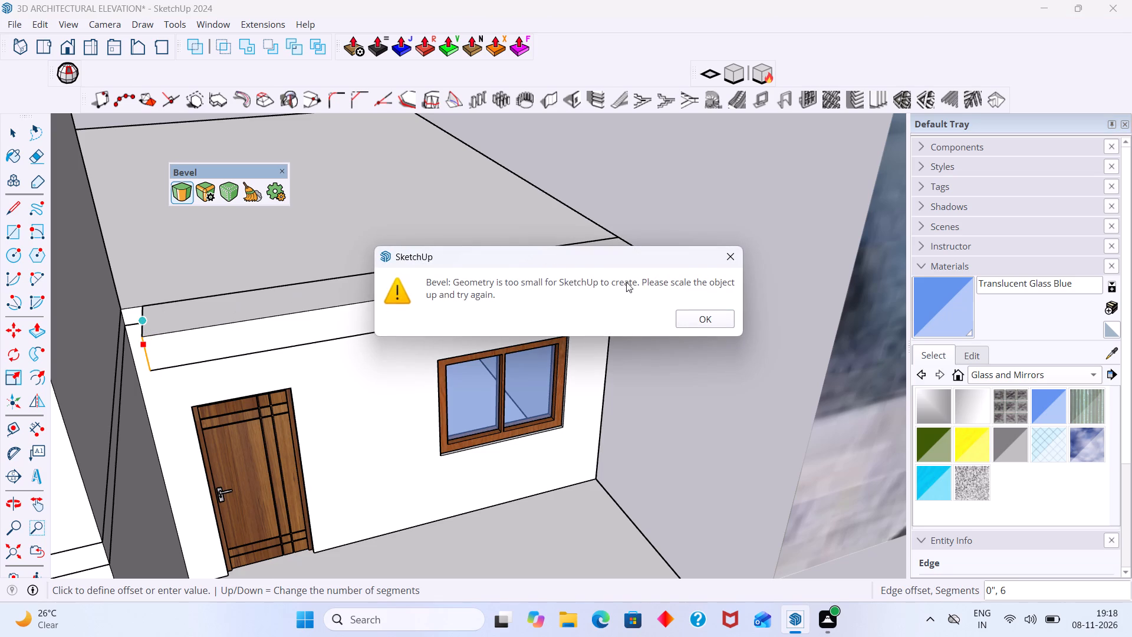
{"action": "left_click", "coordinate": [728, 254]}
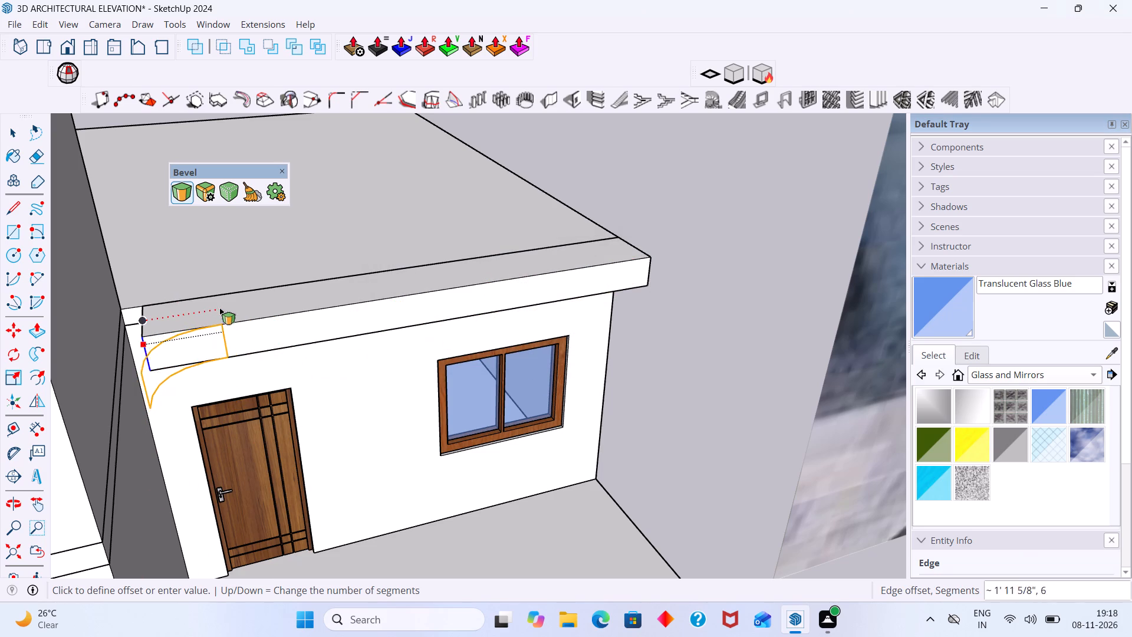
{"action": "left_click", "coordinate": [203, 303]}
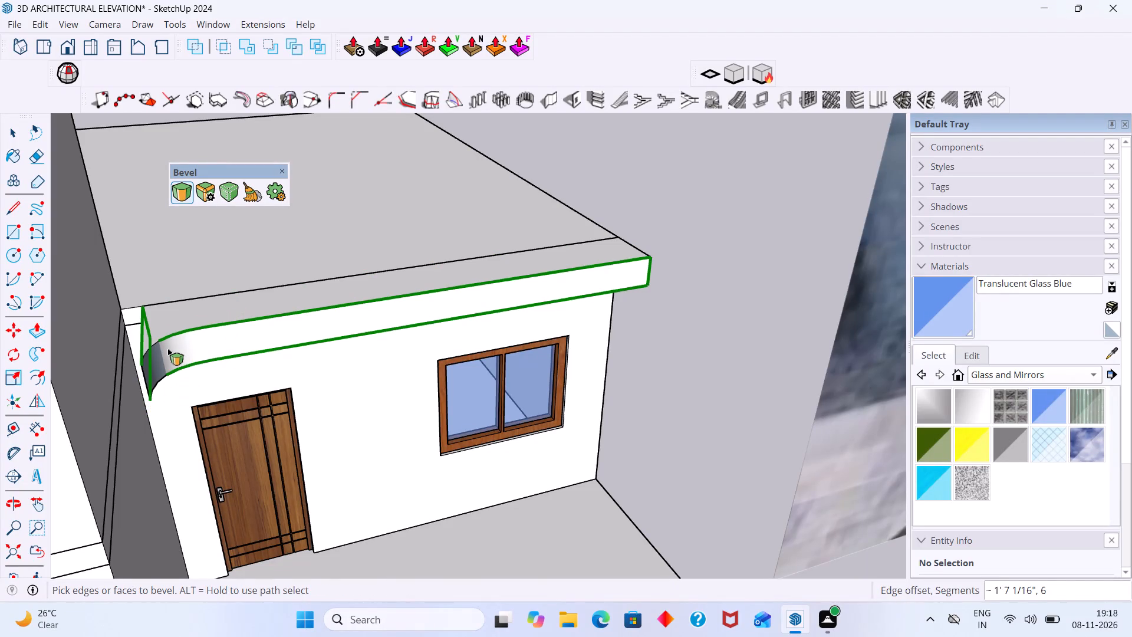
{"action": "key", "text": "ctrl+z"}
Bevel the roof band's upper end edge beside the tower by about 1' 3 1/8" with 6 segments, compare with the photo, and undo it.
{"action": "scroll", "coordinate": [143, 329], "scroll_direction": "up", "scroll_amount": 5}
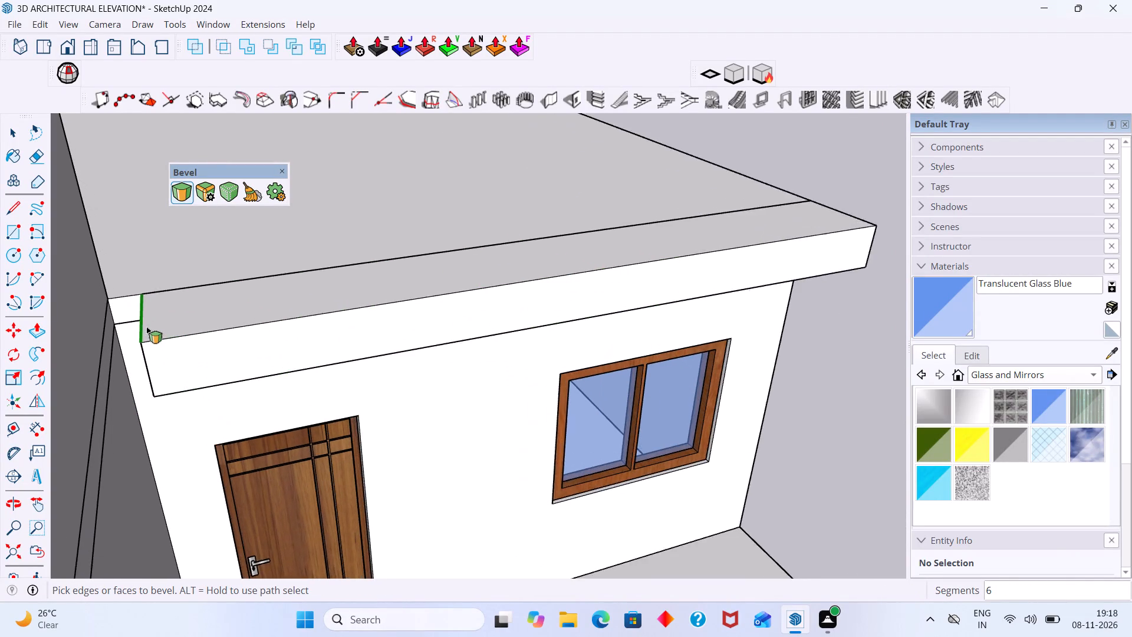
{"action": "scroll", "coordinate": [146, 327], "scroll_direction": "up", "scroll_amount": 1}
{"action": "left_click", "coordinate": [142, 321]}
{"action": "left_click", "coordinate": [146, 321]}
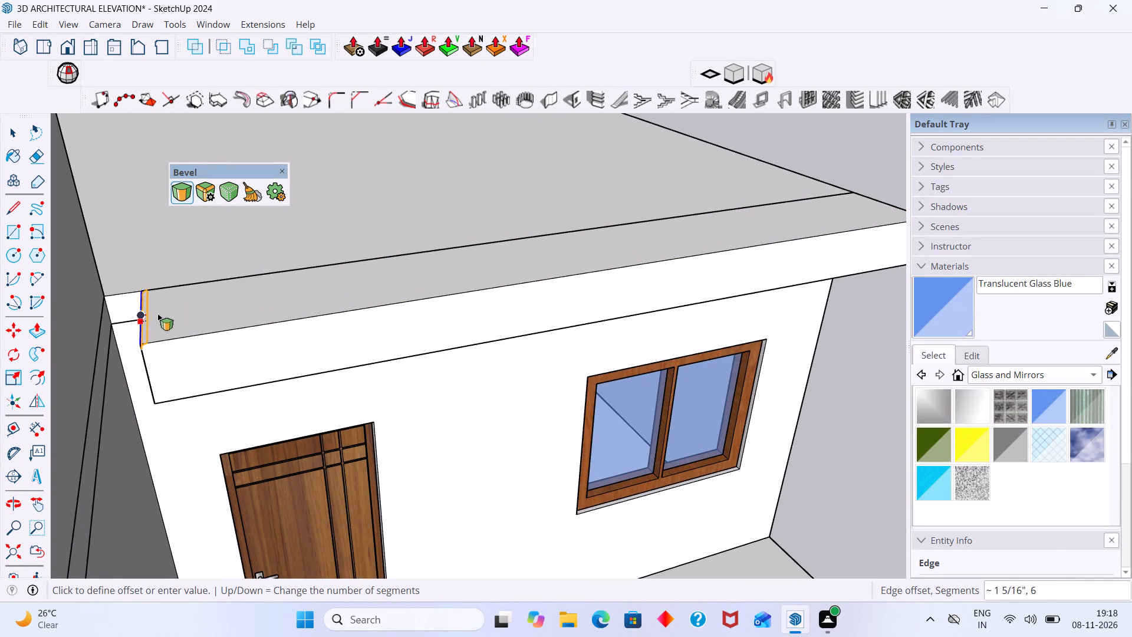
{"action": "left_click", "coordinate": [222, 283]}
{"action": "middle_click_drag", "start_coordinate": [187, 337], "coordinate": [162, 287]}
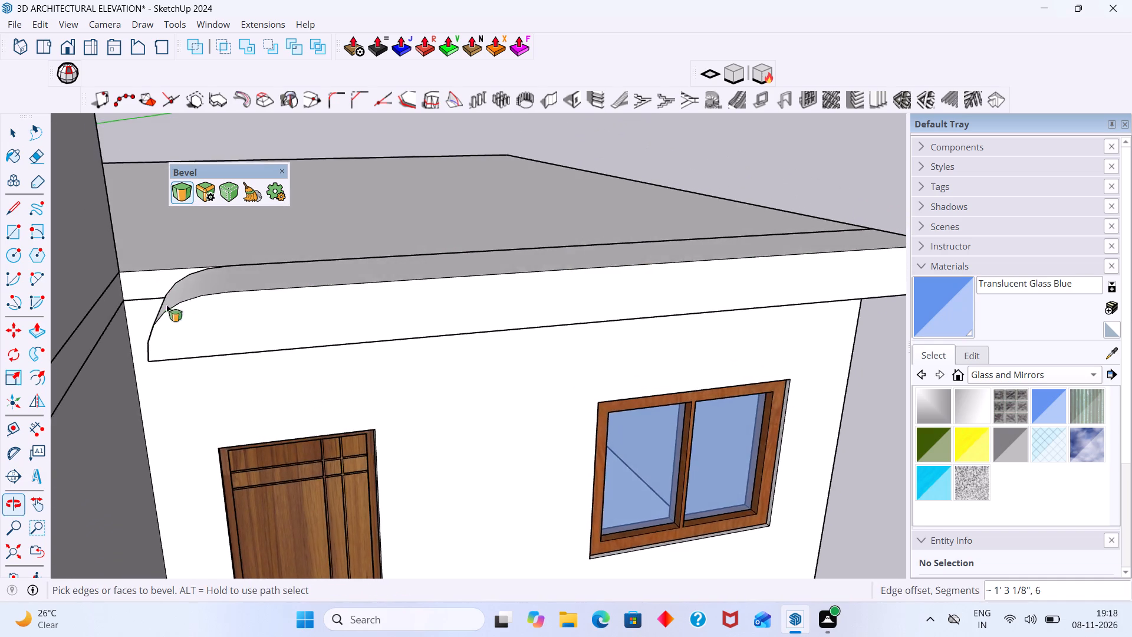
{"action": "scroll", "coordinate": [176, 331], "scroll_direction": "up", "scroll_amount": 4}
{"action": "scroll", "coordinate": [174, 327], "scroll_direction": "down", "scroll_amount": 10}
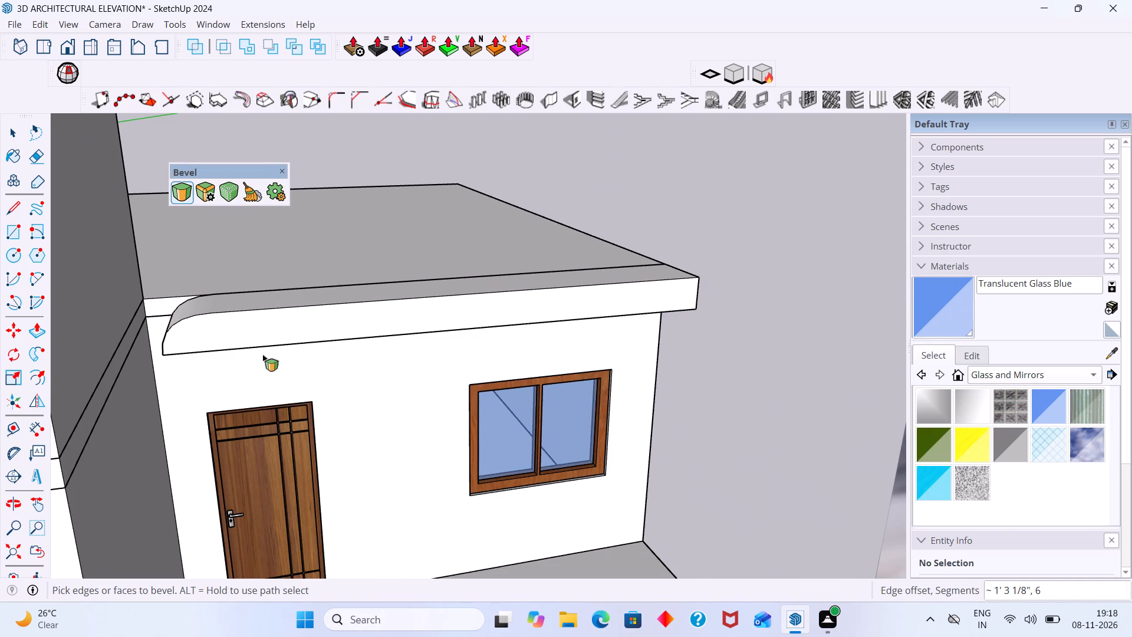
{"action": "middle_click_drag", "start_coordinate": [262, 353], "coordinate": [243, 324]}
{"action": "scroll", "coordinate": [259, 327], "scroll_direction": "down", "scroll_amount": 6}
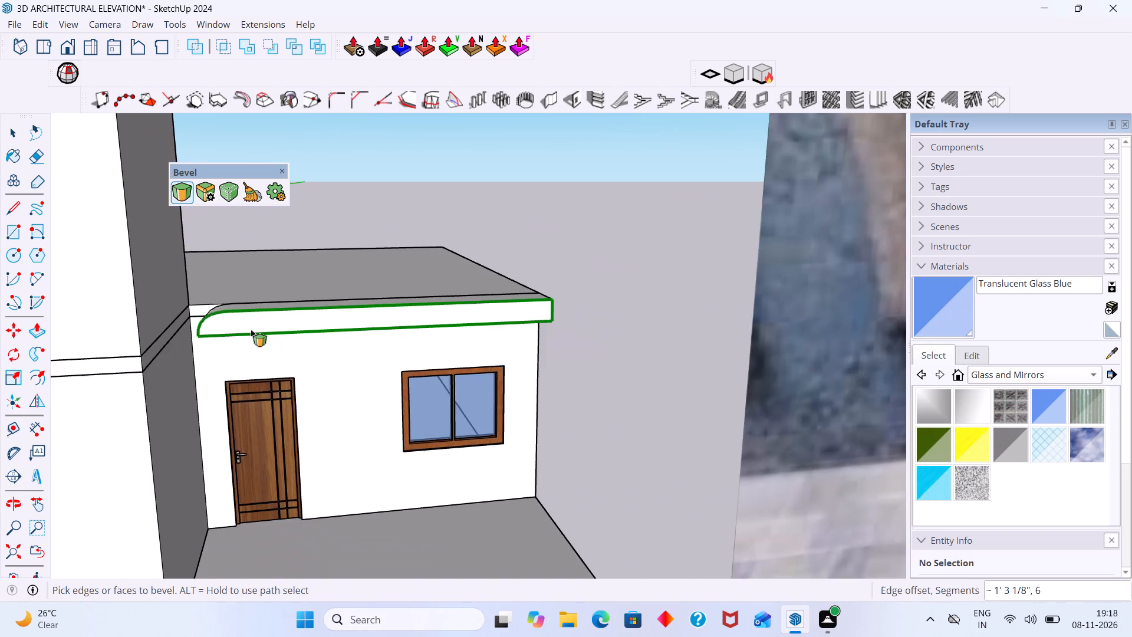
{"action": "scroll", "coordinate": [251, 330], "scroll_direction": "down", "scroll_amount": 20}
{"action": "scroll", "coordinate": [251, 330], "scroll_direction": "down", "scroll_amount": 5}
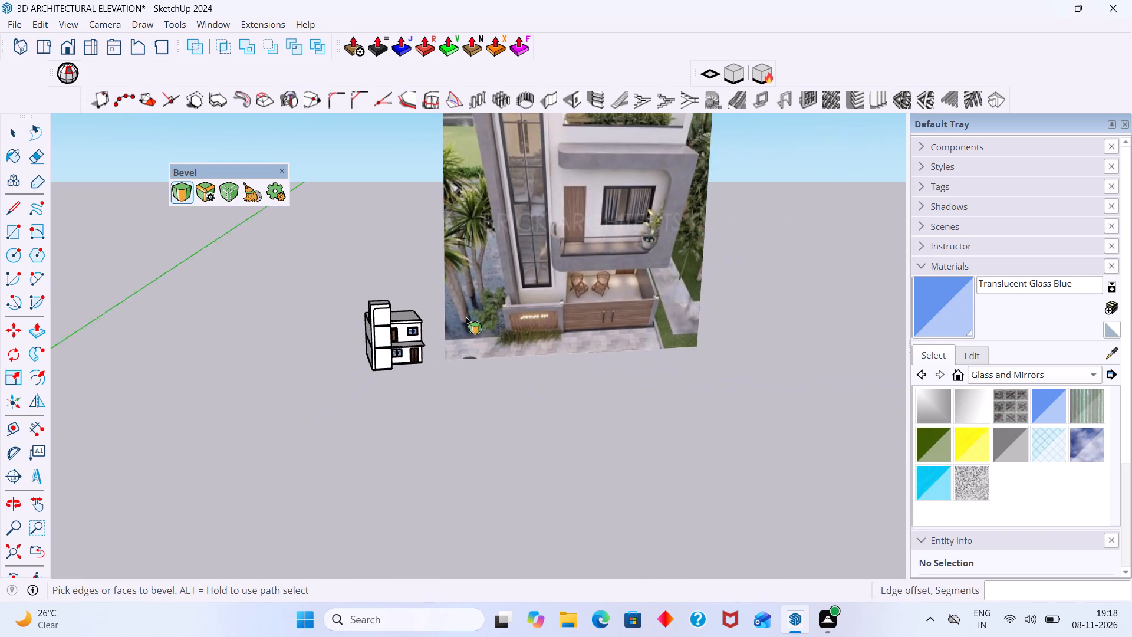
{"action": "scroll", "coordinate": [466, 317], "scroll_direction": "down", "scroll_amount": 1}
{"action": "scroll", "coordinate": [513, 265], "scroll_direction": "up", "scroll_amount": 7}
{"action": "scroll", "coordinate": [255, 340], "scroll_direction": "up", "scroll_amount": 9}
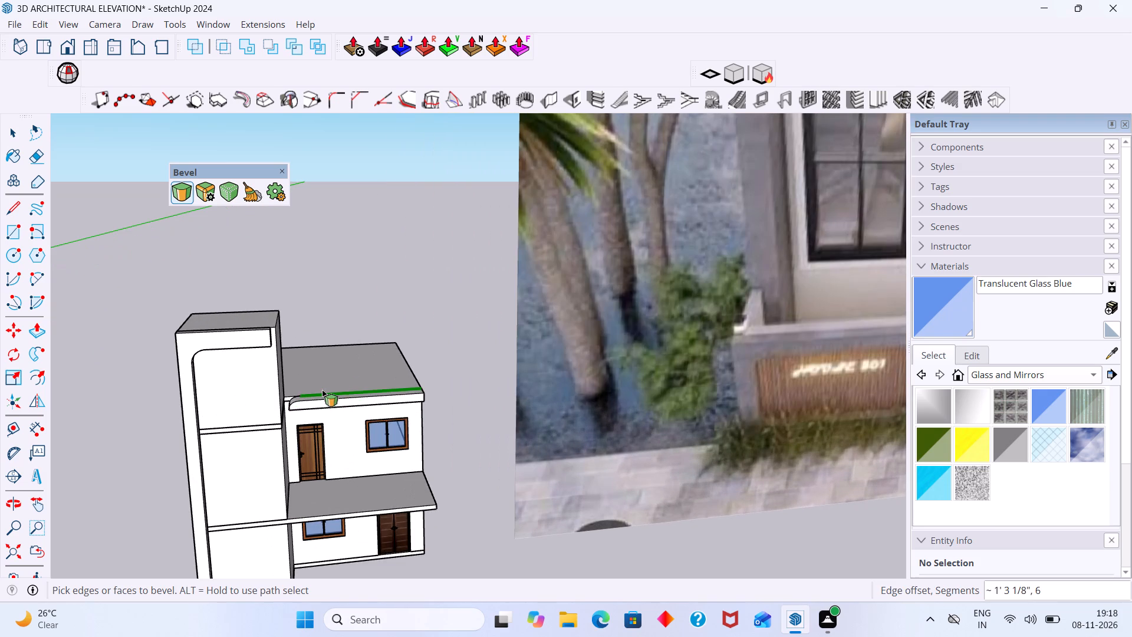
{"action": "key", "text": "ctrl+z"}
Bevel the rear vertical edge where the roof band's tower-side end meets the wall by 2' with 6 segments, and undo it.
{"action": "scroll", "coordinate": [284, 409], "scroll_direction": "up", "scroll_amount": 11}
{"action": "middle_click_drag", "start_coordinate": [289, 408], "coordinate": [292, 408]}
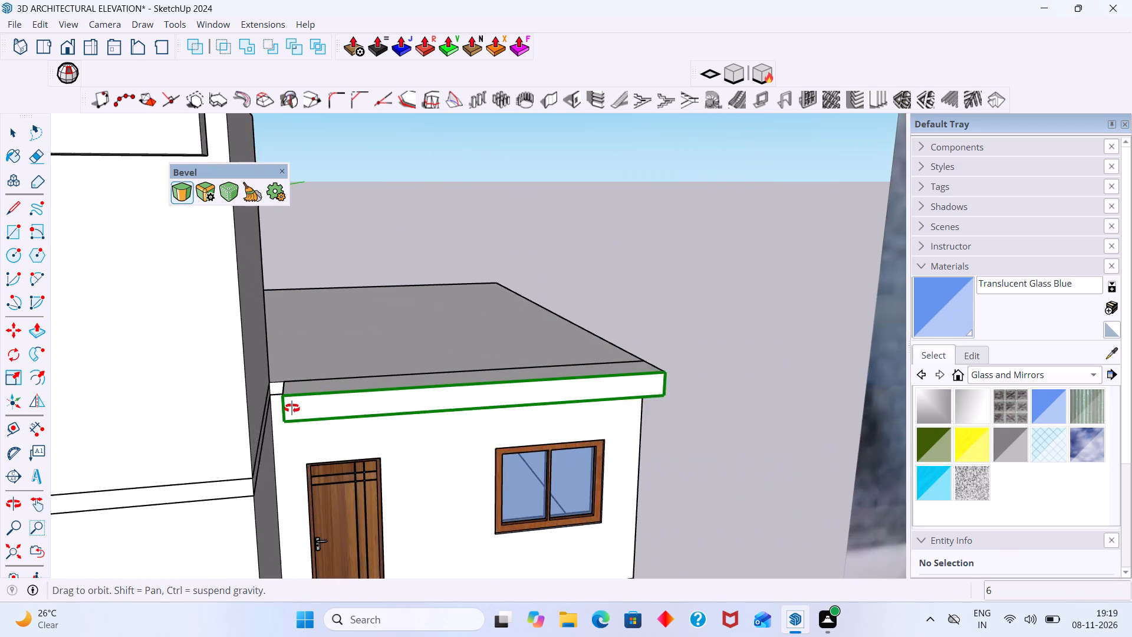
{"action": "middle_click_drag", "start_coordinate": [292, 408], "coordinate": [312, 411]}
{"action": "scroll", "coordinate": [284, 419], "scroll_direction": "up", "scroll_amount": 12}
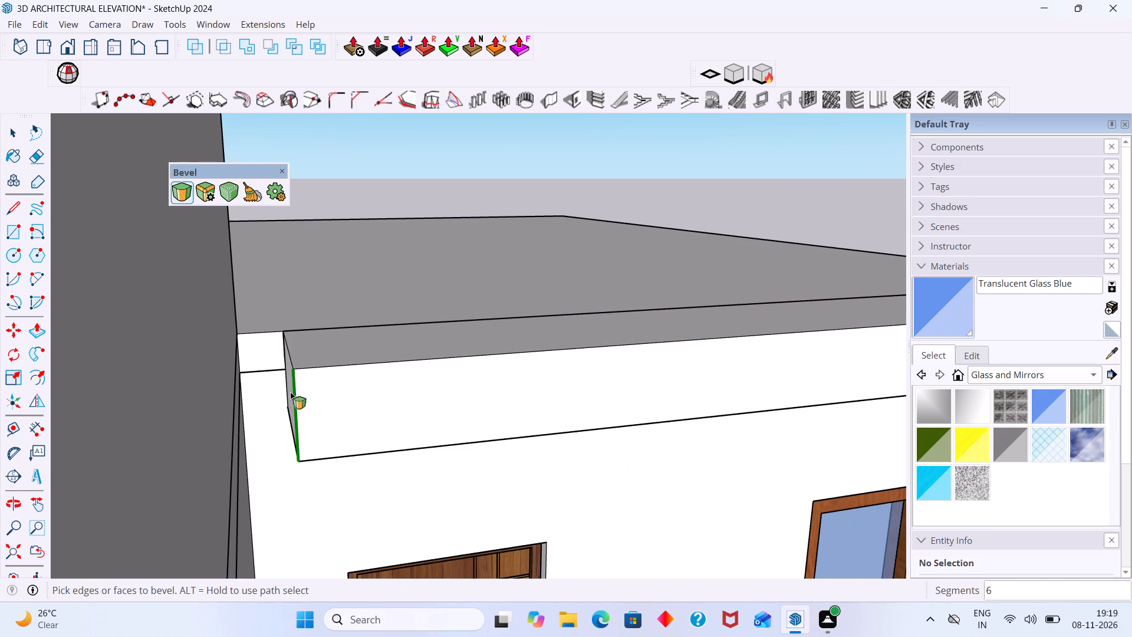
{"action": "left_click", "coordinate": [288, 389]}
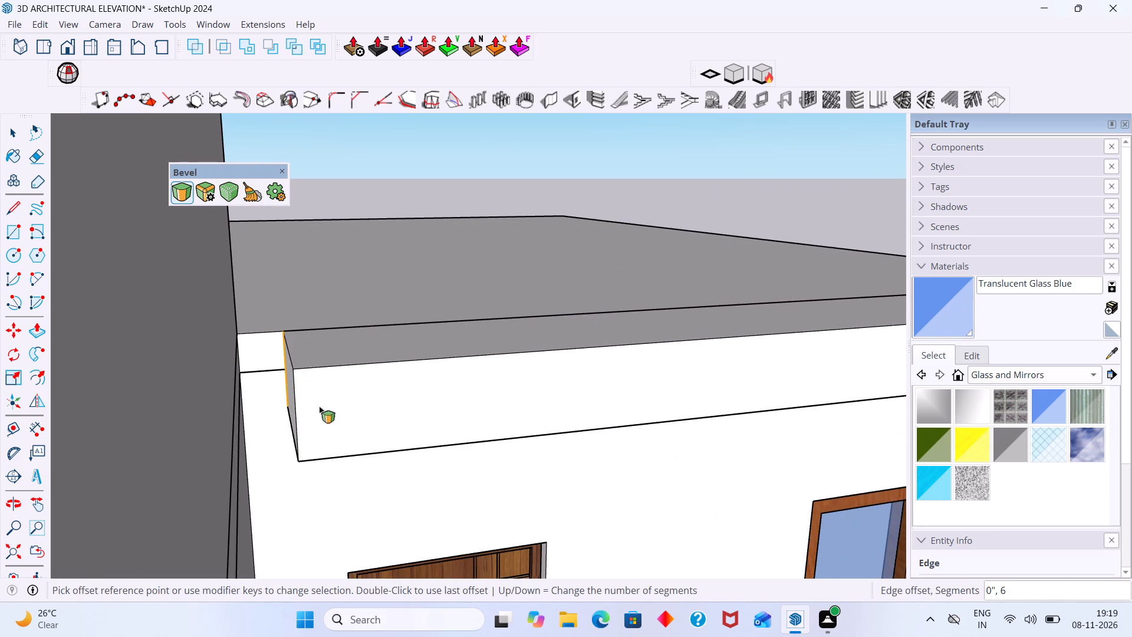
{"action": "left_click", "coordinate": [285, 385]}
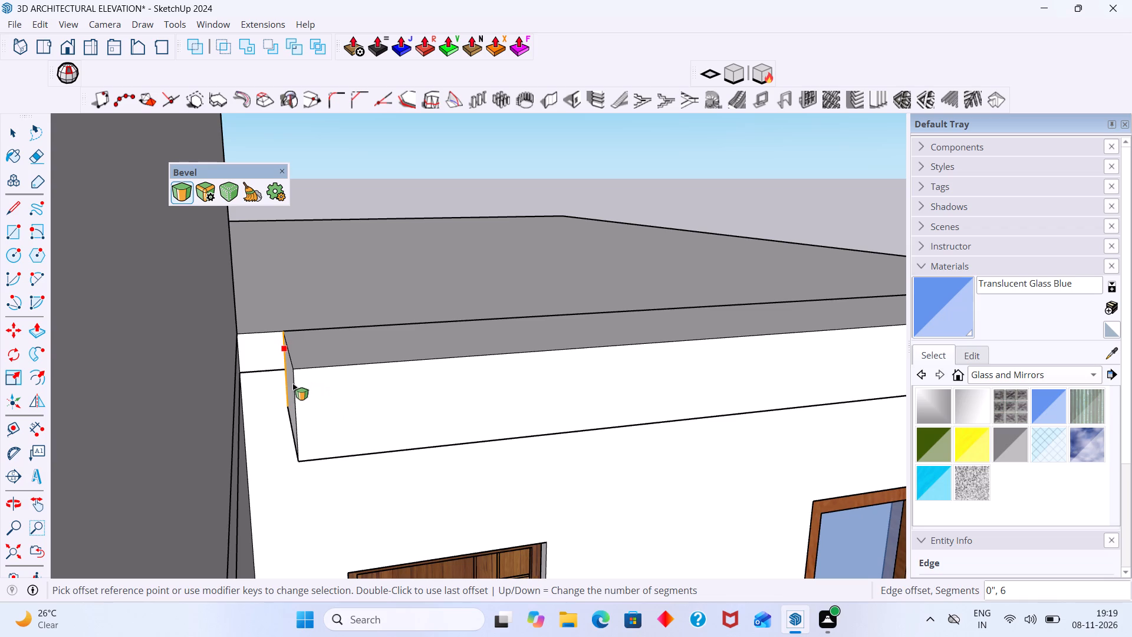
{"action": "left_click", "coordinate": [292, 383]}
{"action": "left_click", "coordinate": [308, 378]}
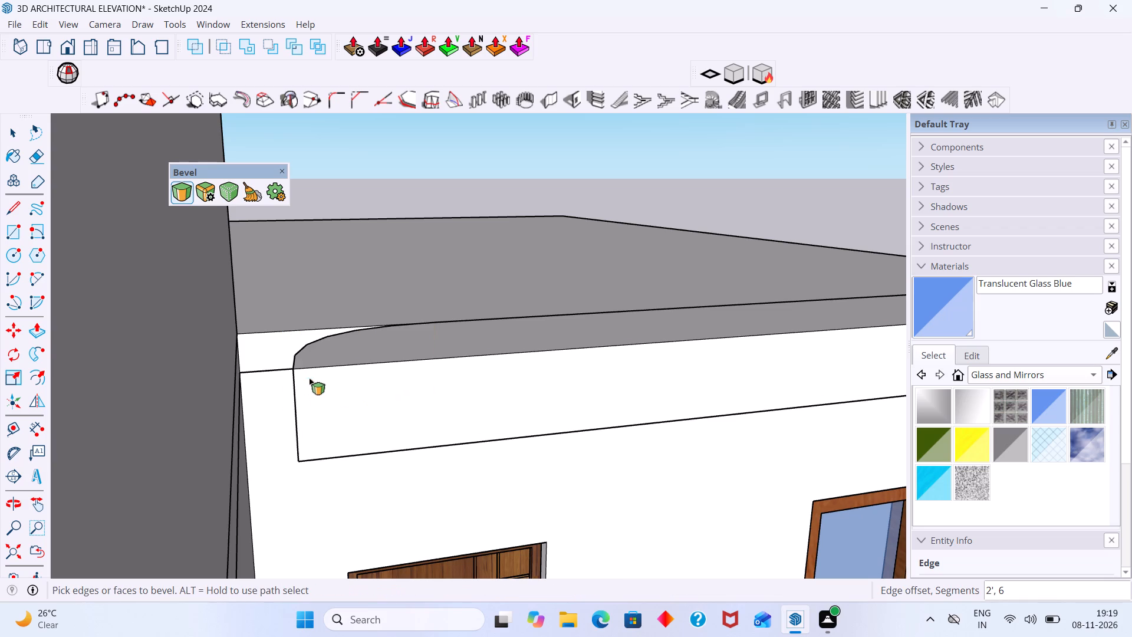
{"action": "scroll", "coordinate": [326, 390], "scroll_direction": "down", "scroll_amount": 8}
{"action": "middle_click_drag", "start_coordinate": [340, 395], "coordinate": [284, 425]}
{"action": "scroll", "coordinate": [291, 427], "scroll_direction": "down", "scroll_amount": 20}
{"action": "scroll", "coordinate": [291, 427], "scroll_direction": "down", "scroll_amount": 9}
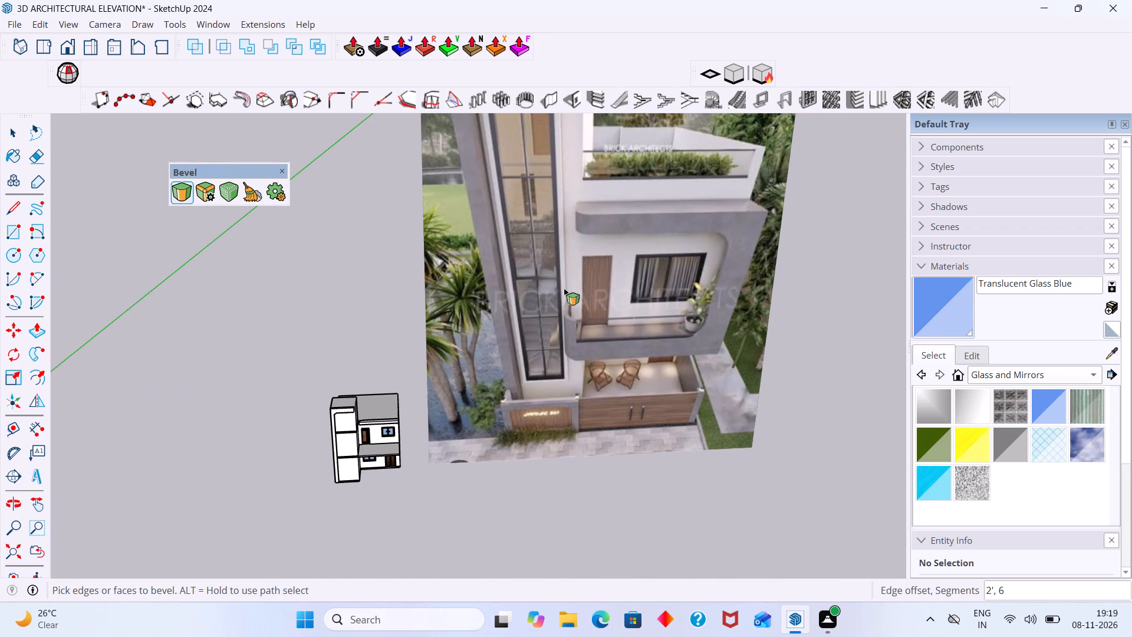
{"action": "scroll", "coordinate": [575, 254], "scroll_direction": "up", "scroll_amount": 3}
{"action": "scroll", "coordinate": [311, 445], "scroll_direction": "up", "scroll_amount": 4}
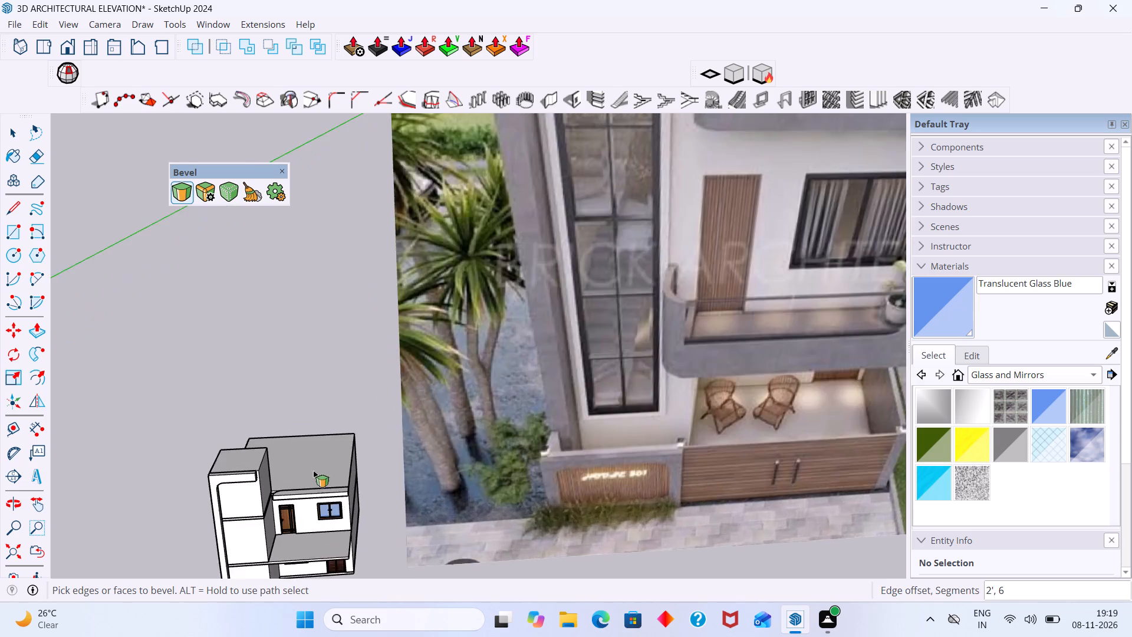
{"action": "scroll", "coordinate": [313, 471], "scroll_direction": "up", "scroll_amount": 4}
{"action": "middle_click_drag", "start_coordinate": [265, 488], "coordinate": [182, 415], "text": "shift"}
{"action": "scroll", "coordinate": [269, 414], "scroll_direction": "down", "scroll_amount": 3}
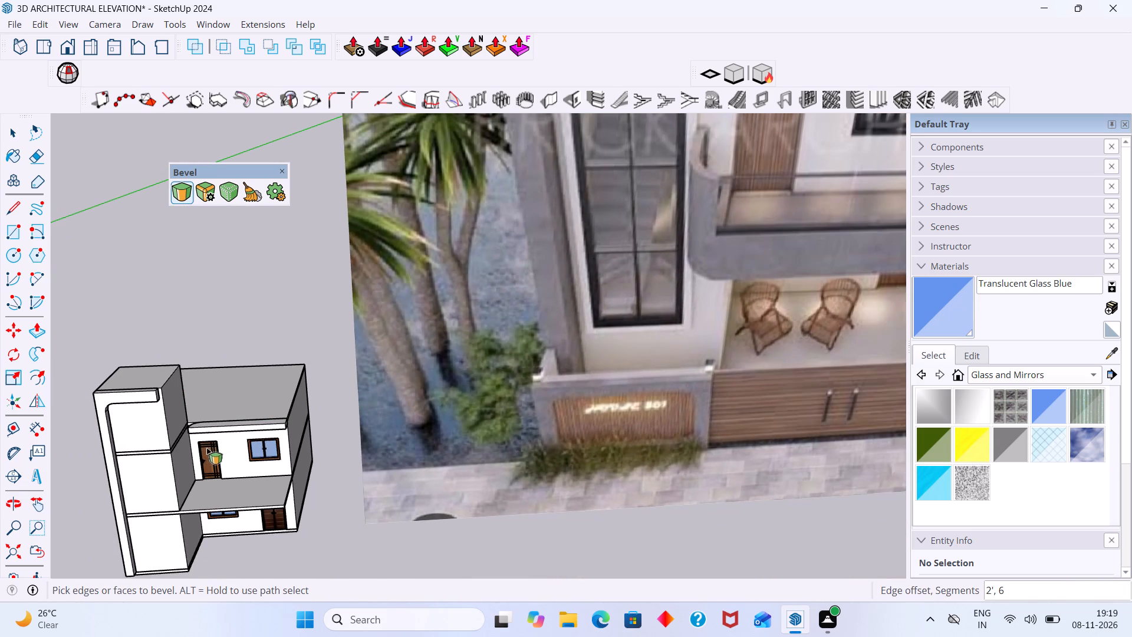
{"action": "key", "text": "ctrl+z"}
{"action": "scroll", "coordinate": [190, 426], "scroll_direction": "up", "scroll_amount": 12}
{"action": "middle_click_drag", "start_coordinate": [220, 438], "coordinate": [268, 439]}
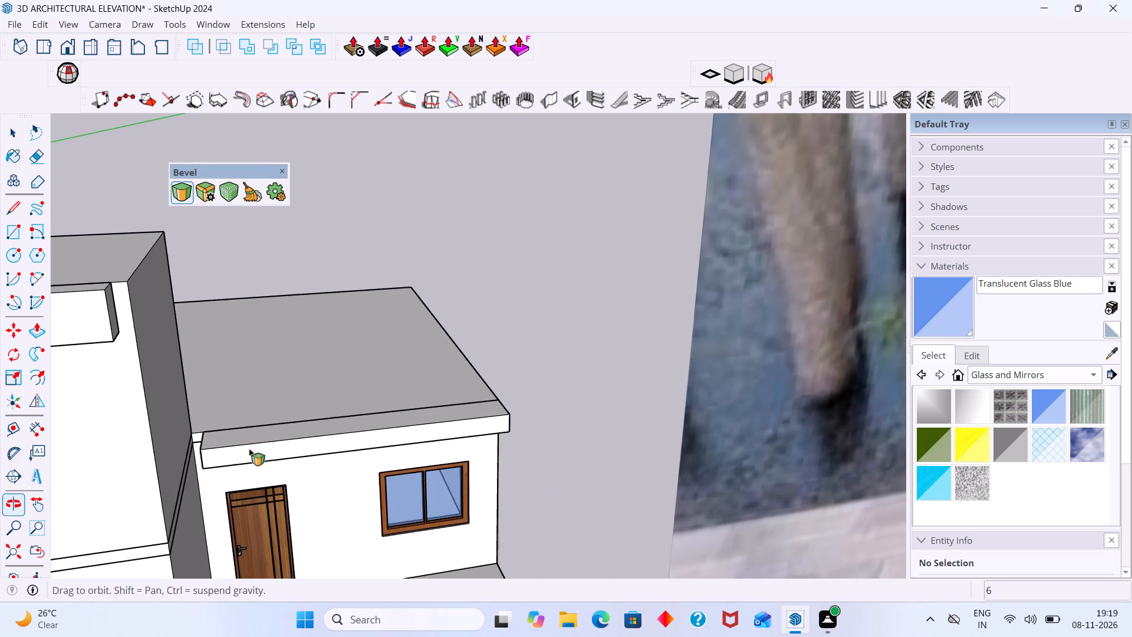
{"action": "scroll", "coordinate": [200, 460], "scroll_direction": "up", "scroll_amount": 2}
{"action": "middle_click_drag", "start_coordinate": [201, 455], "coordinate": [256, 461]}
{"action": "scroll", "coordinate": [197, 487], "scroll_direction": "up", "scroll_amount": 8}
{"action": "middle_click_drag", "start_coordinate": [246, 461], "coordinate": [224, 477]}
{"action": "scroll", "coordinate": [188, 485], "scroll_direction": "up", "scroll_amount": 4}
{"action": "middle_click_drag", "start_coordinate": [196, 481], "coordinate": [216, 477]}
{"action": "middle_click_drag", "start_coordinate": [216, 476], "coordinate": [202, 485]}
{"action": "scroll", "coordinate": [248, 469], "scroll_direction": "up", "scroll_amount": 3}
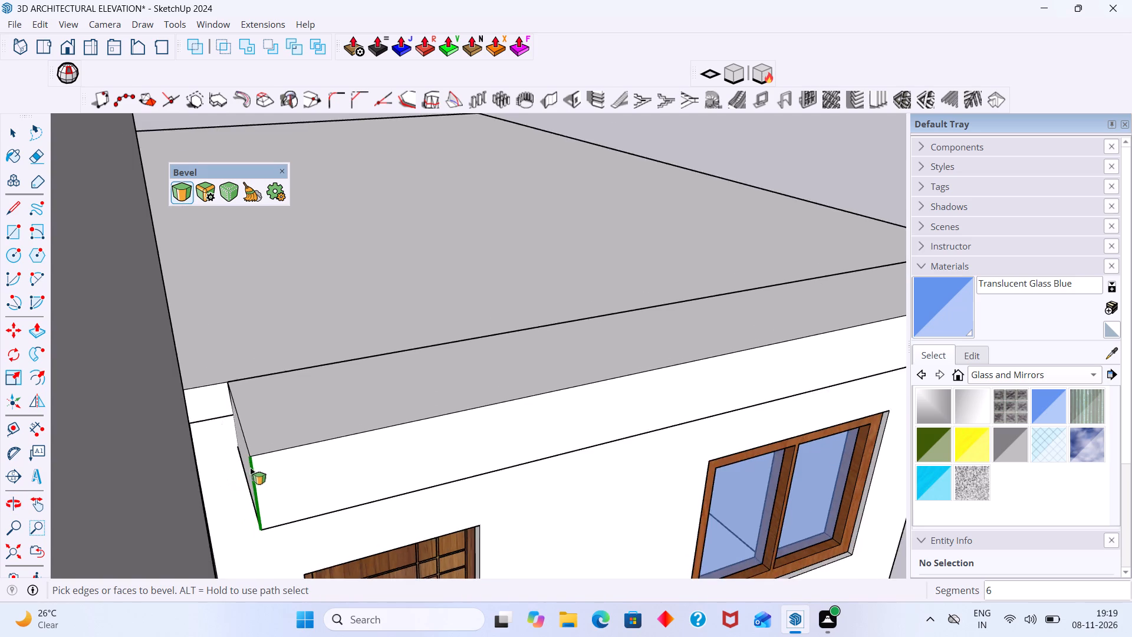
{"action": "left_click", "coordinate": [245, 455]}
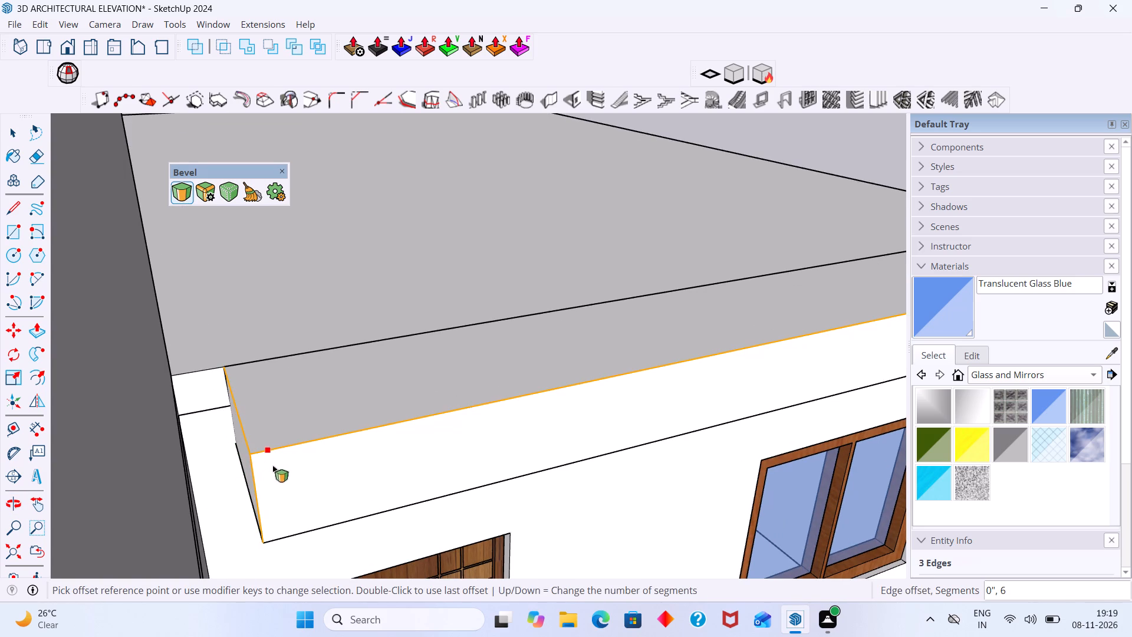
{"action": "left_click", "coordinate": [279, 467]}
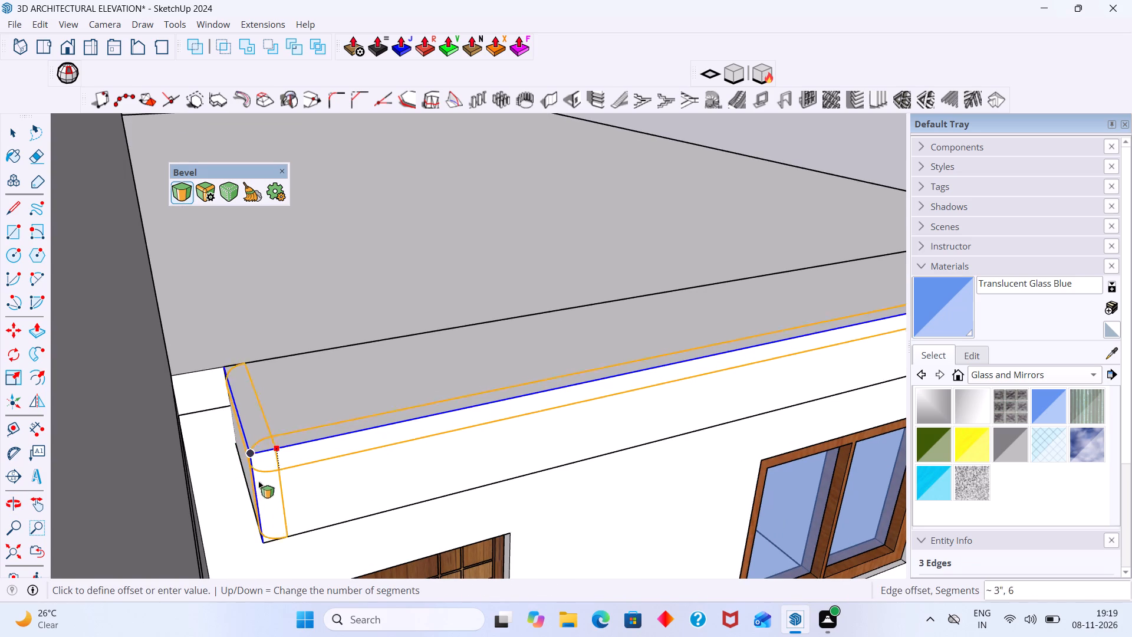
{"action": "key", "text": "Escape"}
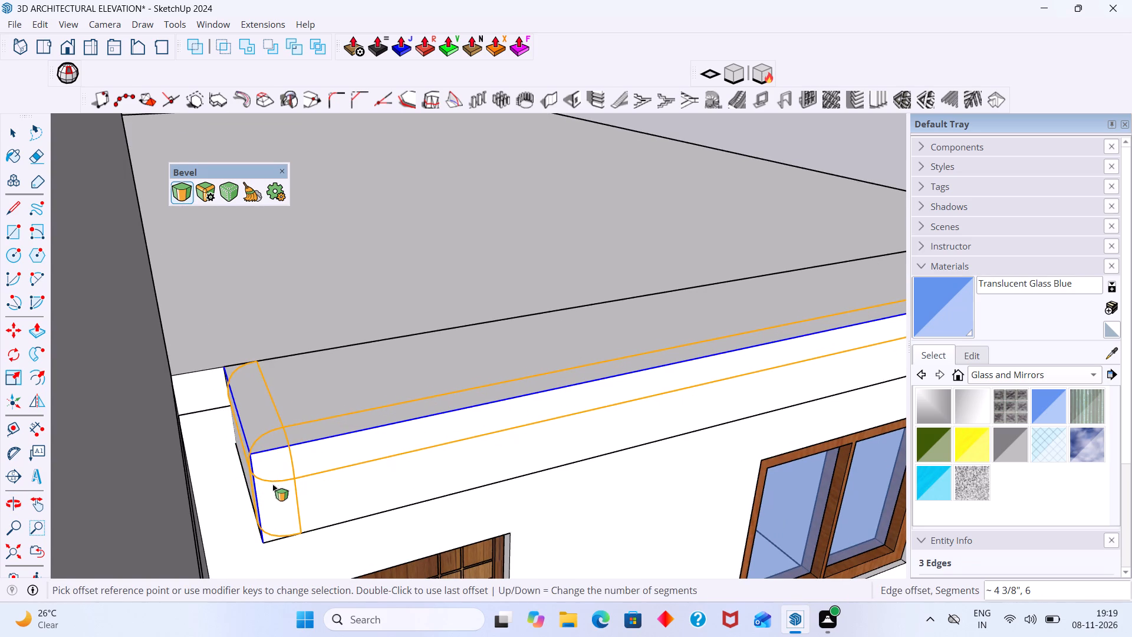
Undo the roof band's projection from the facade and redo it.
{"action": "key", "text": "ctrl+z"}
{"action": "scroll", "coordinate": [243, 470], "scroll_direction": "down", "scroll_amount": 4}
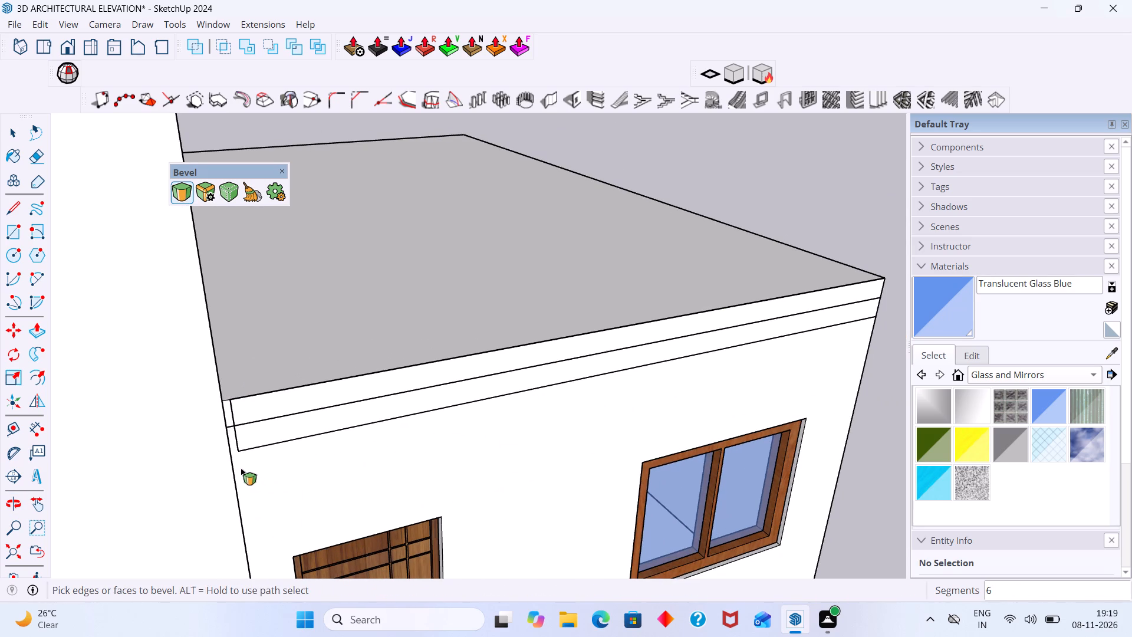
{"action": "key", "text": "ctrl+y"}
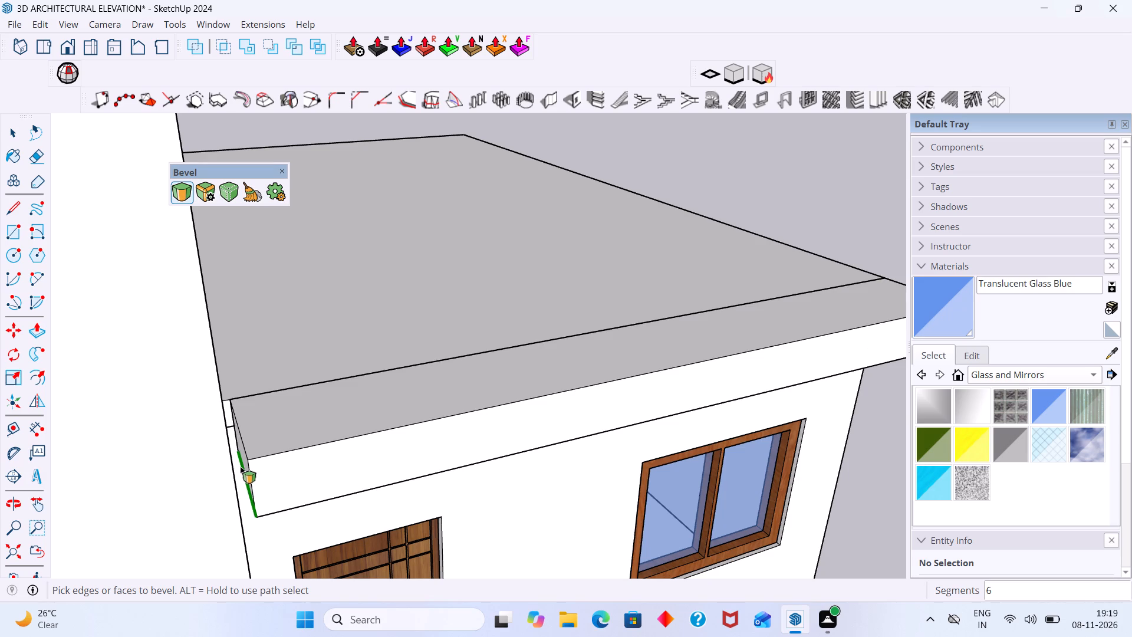
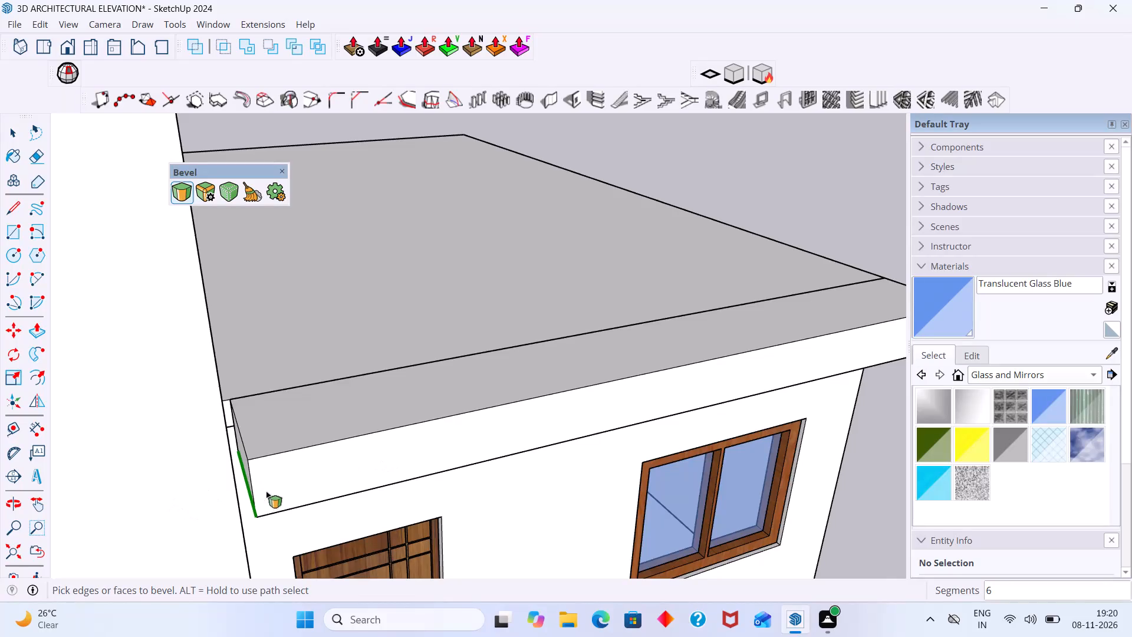
Bevel the front vertical edge at the roof band's tower-side end by about 1' 3 1/16" with 6 segments, and clear the selection.
{"action": "scroll", "coordinate": [264, 477], "scroll_direction": "up", "scroll_amount": 7}
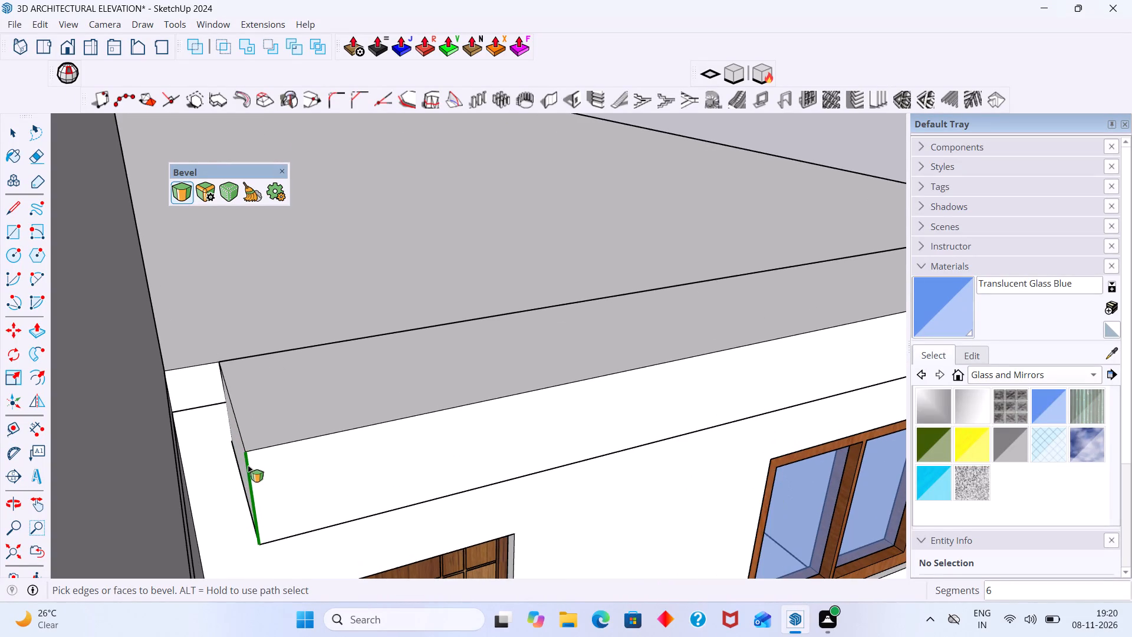
{"action": "left_click", "coordinate": [248, 465]}
{"action": "left_click", "coordinate": [255, 437]}
{"action": "left_click", "coordinate": [241, 439]}
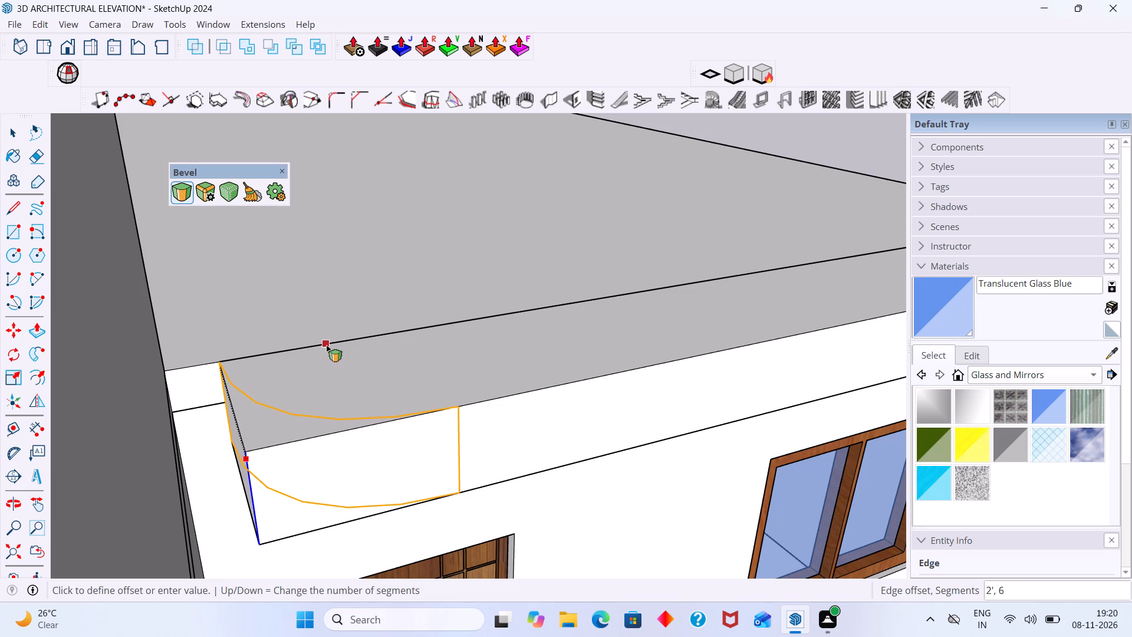
{"action": "double_click", "coordinate": [317, 375]}
{"action": "scroll", "coordinate": [313, 426], "scroll_direction": "down", "scroll_amount": 8}
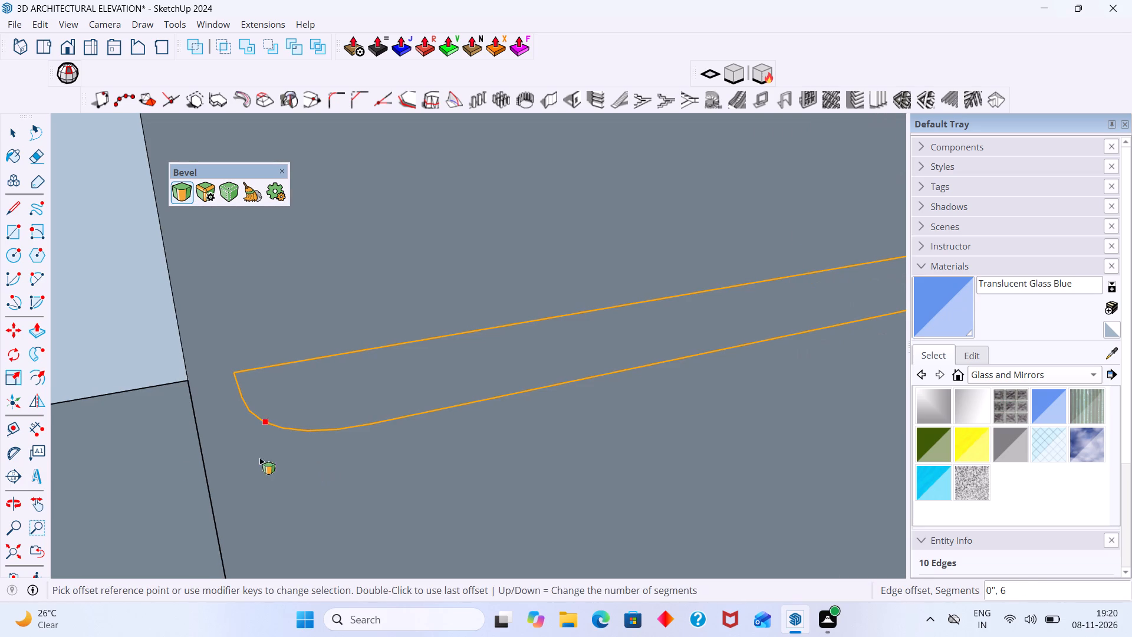
{"action": "left_click", "coordinate": [11, 551]}
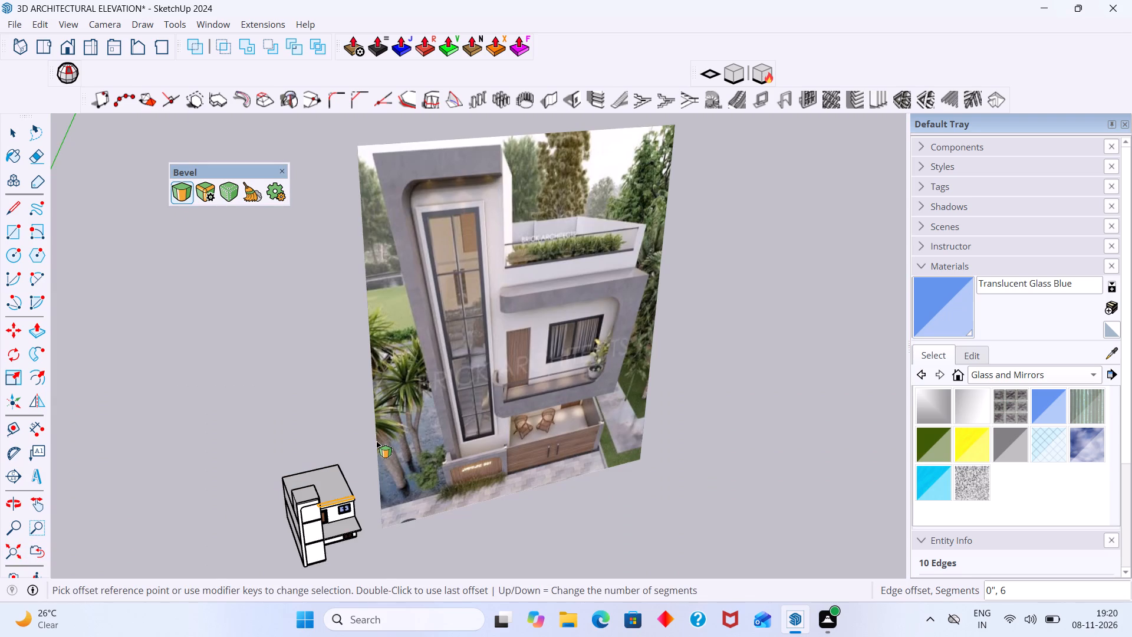
{"action": "key", "text": "space"}
{"action": "scroll", "coordinate": [277, 589], "scroll_direction": "up", "scroll_amount": 6}
{"action": "middle_click_drag", "start_coordinate": [334, 524], "coordinate": [259, 521]}
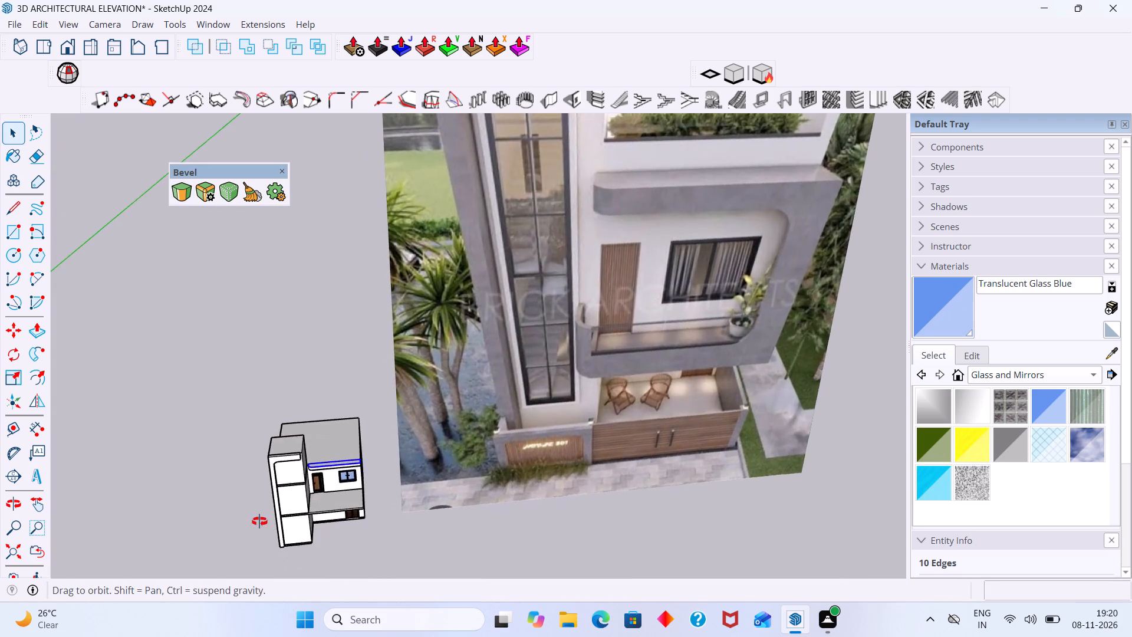
{"action": "middle_click_drag", "start_coordinate": [259, 521], "coordinate": [259, 523]}
{"action": "scroll", "coordinate": [289, 501], "scroll_direction": "up", "scroll_amount": 12}
{"action": "middle_click_drag", "start_coordinate": [319, 469], "coordinate": [311, 504]}
{"action": "scroll", "coordinate": [328, 459], "scroll_direction": "up", "scroll_amount": 3}
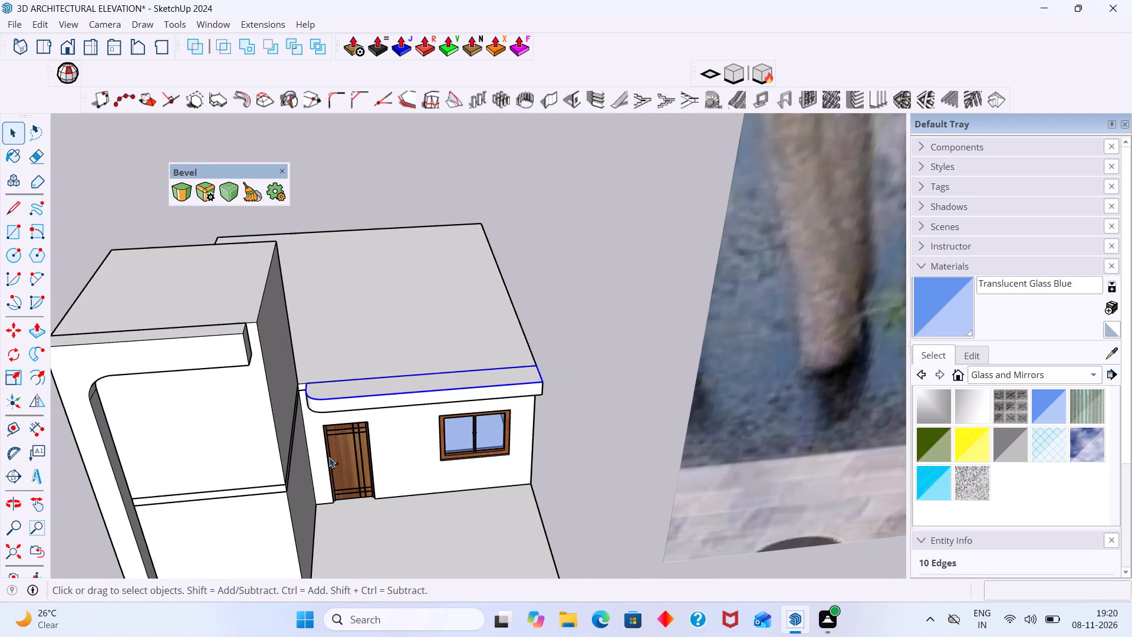
{"action": "left_click", "coordinate": [555, 321]}
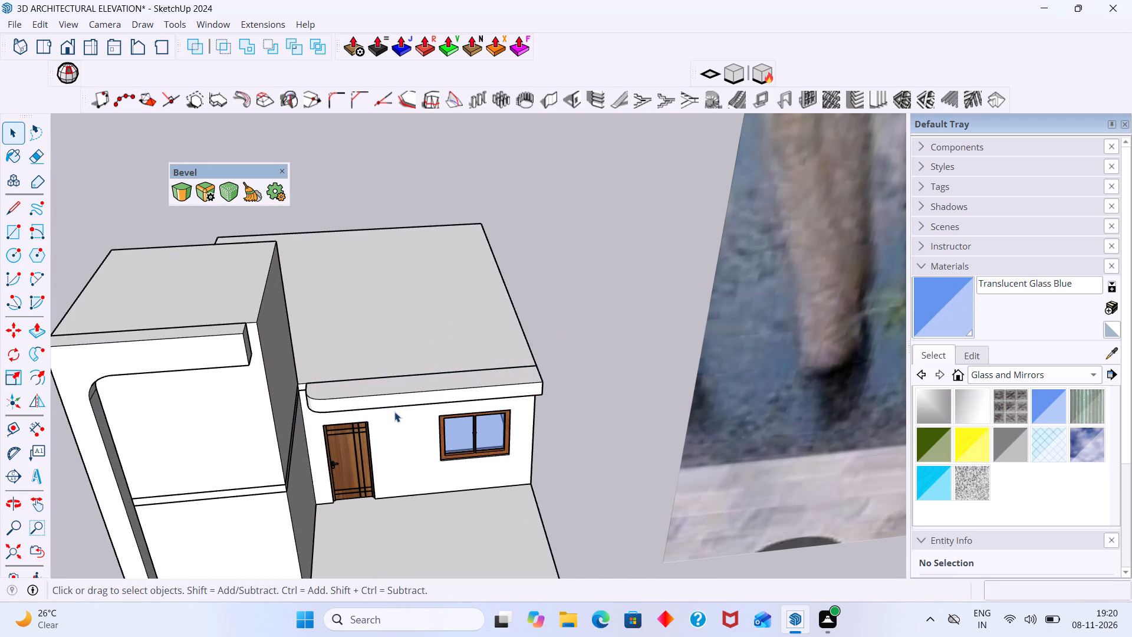
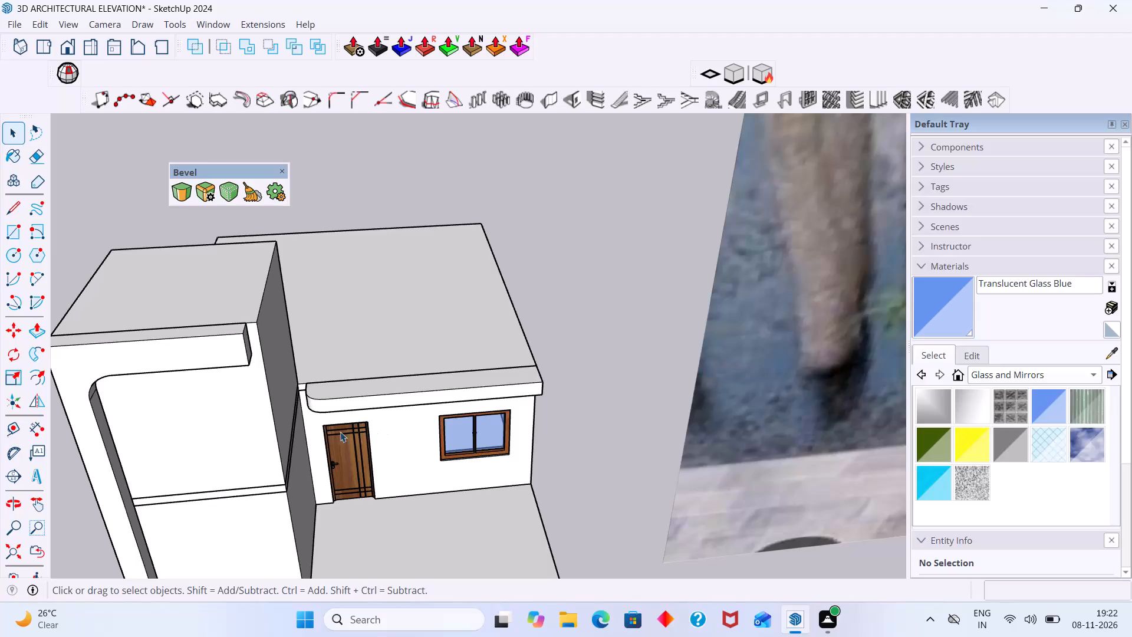
Examine the rounded roof band and the whole house model against the reference photo.
{"action": "scroll", "coordinate": [339, 389], "scroll_direction": "up", "scroll_amount": 5}
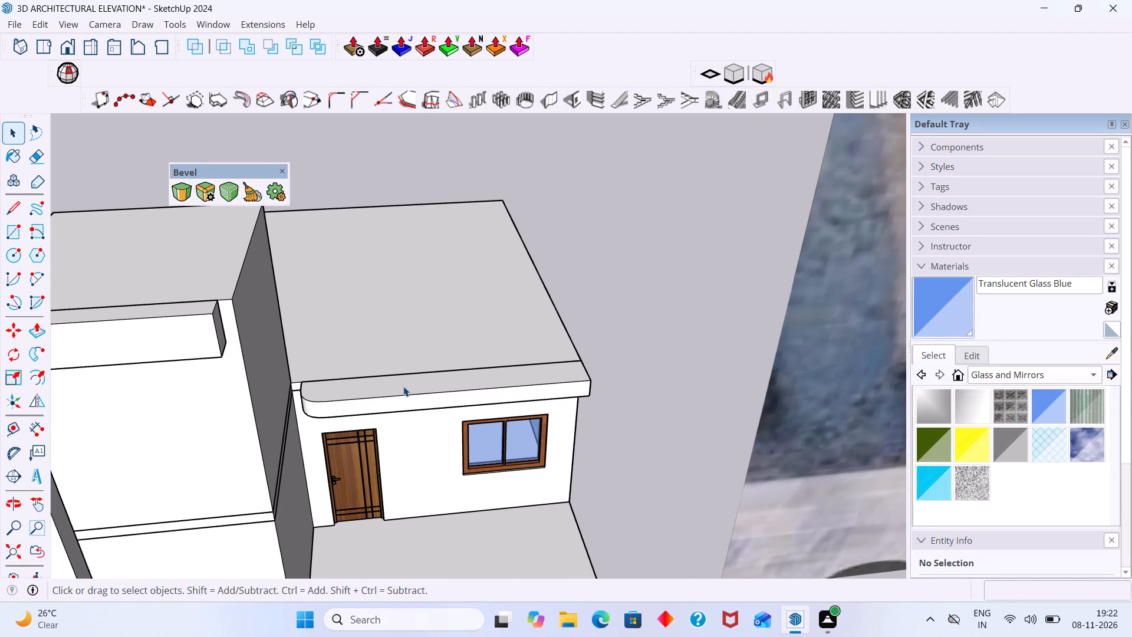
{"action": "middle_click_drag", "start_coordinate": [387, 408], "coordinate": [382, 446]}
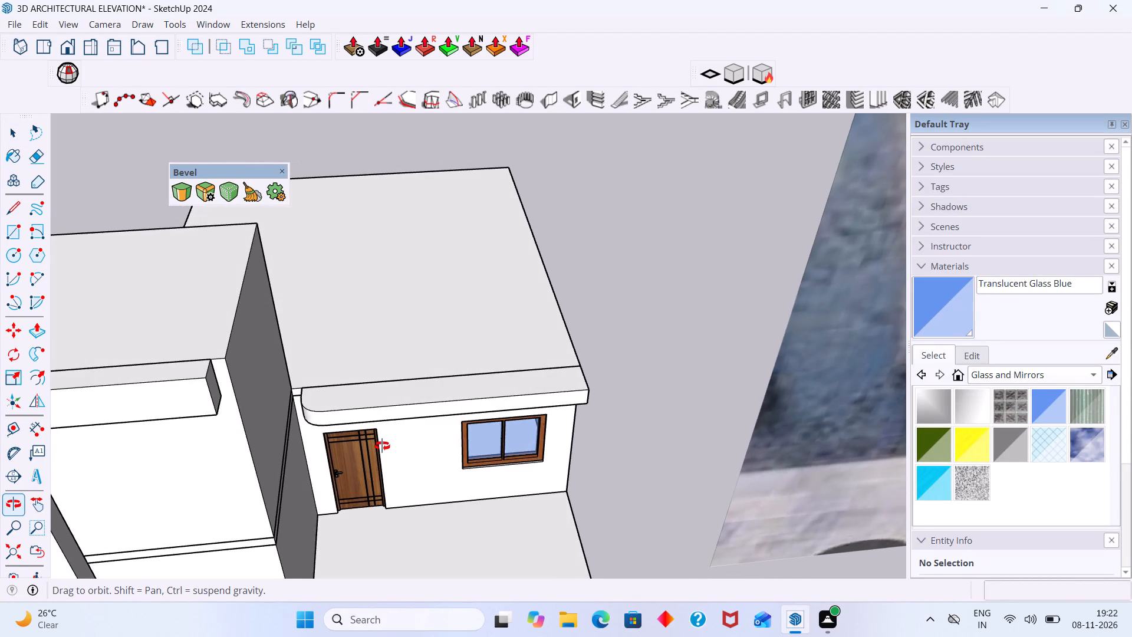
{"action": "middle_click_drag", "start_coordinate": [382, 446], "coordinate": [409, 422]}
{"action": "scroll", "coordinate": [427, 428], "scroll_direction": "down", "scroll_amount": 6}
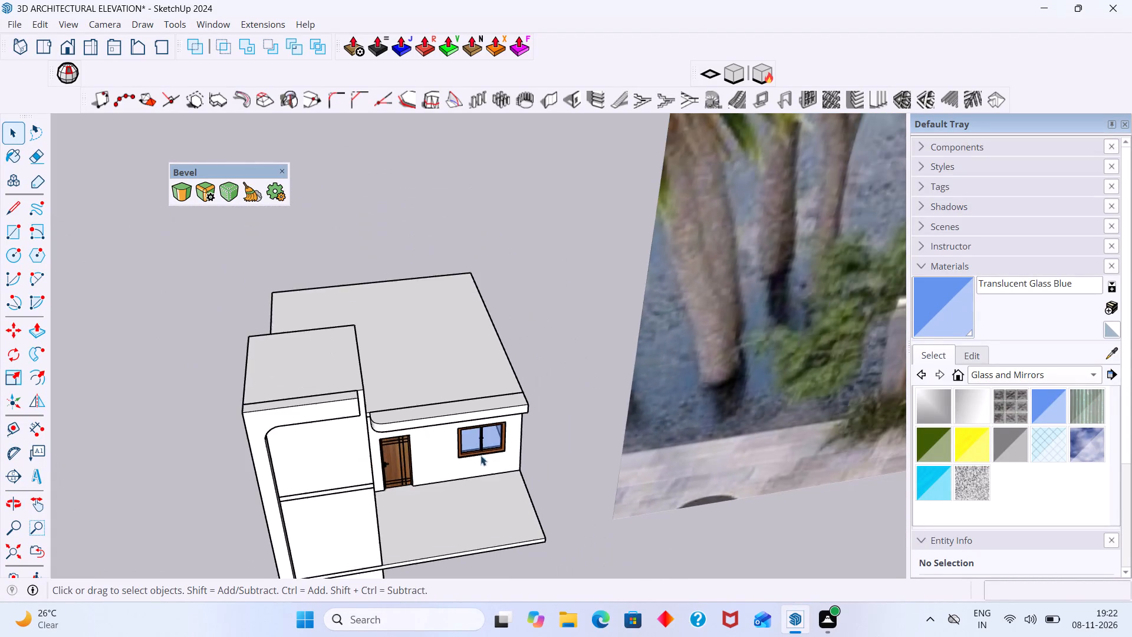
{"action": "middle_click_drag", "start_coordinate": [481, 426], "coordinate": [322, 396]}
{"action": "middle_click_drag", "start_coordinate": [409, 441], "coordinate": [397, 398]}
{"action": "scroll", "coordinate": [340, 423], "scroll_direction": "up", "scroll_amount": 5}
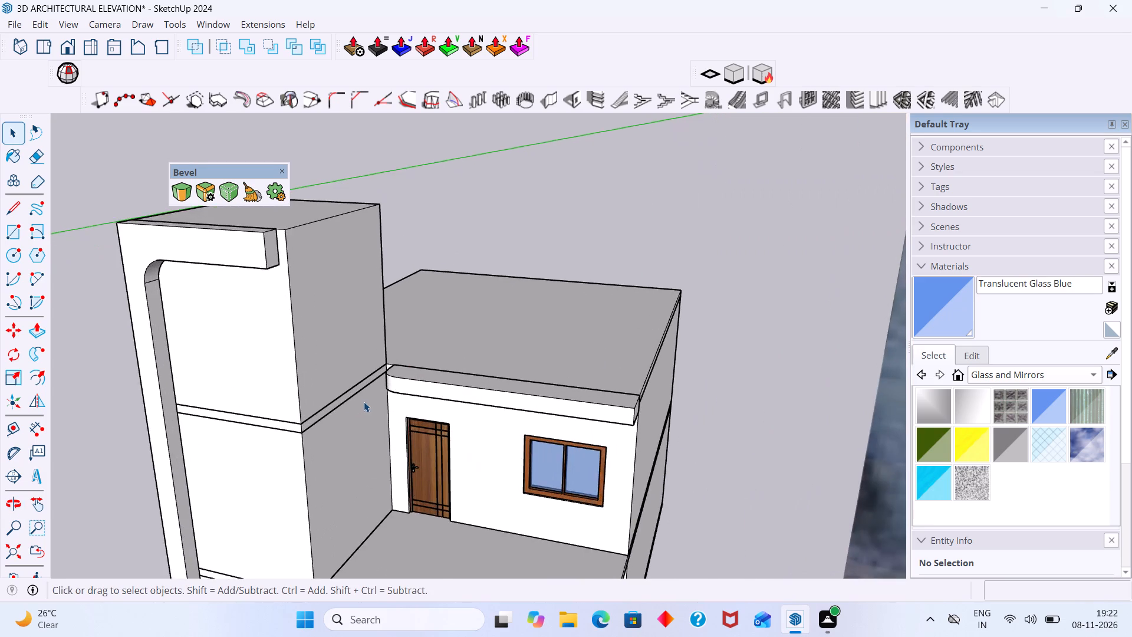
{"action": "scroll", "coordinate": [366, 402], "scroll_direction": "down", "scroll_amount": 5}
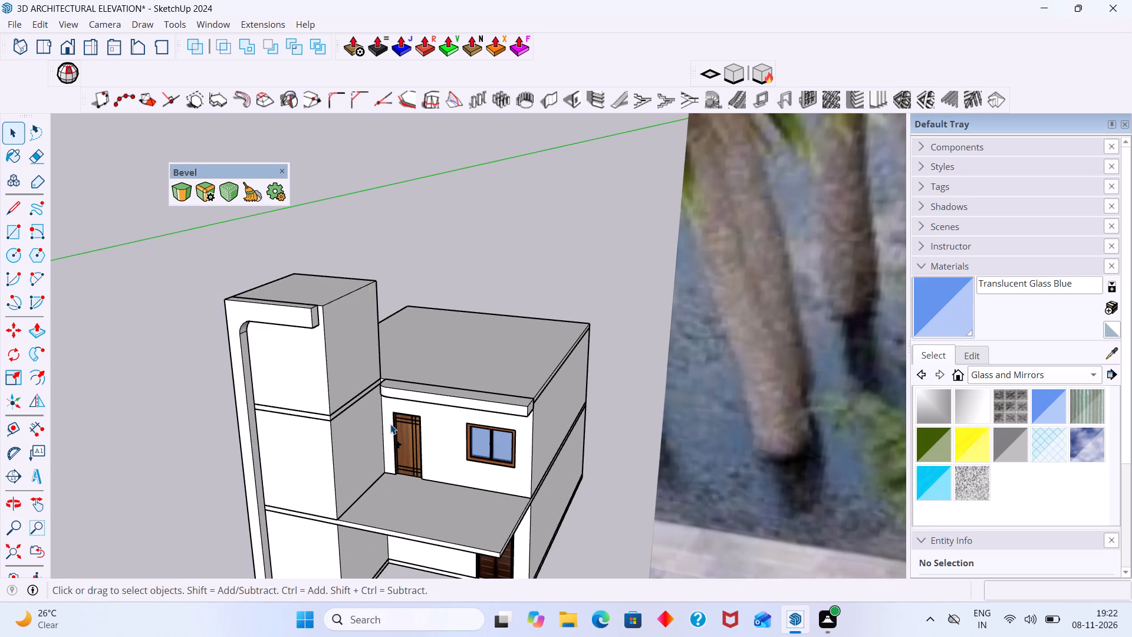
{"action": "scroll", "coordinate": [380, 424], "scroll_direction": "down", "scroll_amount": 6}
{"action": "middle_click_drag", "start_coordinate": [424, 442], "coordinate": [491, 451]}
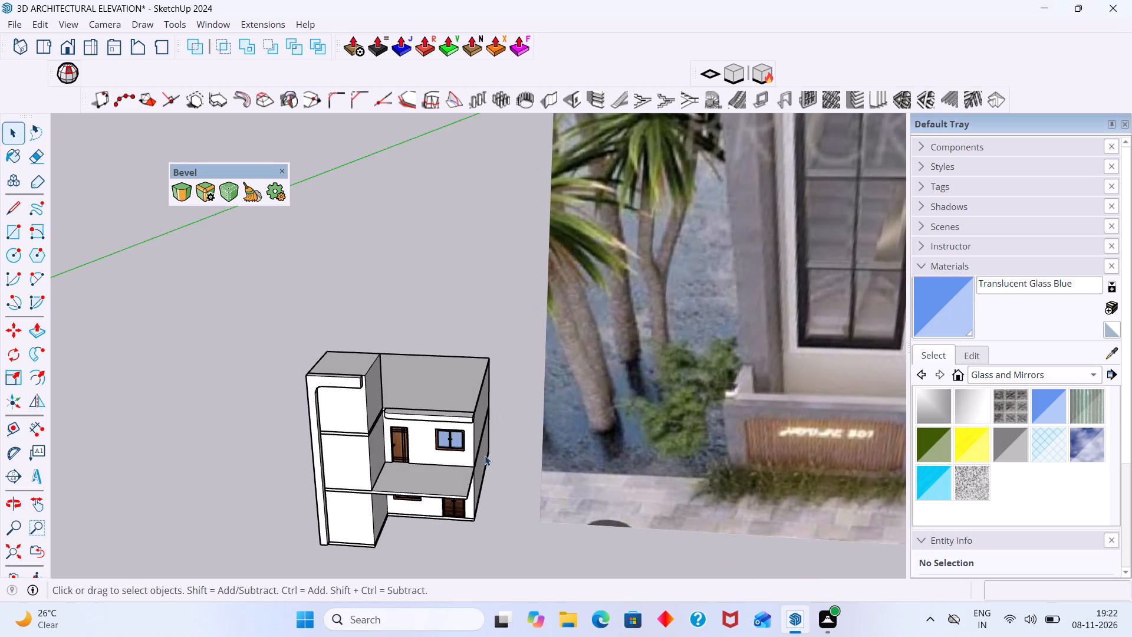
{"action": "middle_click_drag", "start_coordinate": [483, 454], "coordinate": [223, 441]}
{"action": "scroll", "coordinate": [352, 401], "scroll_direction": "down", "scroll_amount": 9}
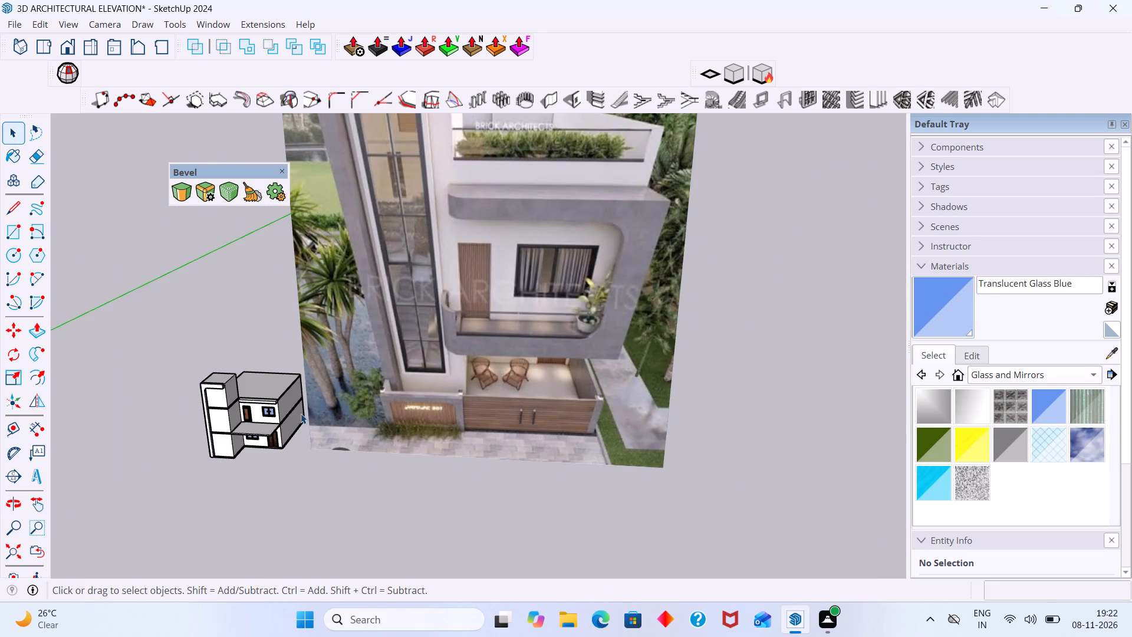
Draw a 1'-wide rectangle across the full depth of the roof band's underside, at the end away from the tower.
{"action": "scroll", "coordinate": [271, 421], "scroll_direction": "up", "scroll_amount": 8}
{"action": "middle_click_drag", "start_coordinate": [289, 411], "coordinate": [251, 364], "text": "shift"}
{"action": "scroll", "coordinate": [236, 357], "scroll_direction": "up", "scroll_amount": 4}
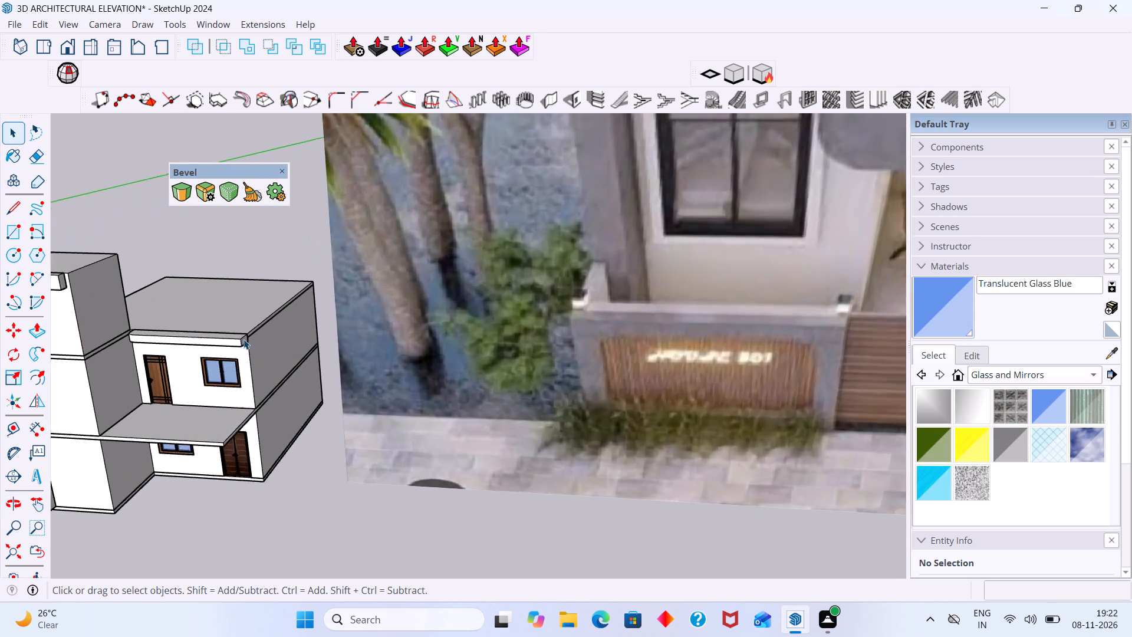
{"action": "scroll", "coordinate": [243, 339], "scroll_direction": "up", "scroll_amount": 1}
{"action": "middle_click_drag", "start_coordinate": [187, 356], "coordinate": [285, 339]}
{"action": "middle_click_drag", "start_coordinate": [210, 360], "coordinate": [257, 353]}
{"action": "middle_click_drag", "start_coordinate": [258, 354], "coordinate": [242, 264]}
{"action": "middle_click_drag", "start_coordinate": [221, 387], "coordinate": [215, 307]}
{"action": "scroll", "coordinate": [231, 347], "scroll_direction": "up", "scroll_amount": 6}
{"action": "middle_click_drag", "start_coordinate": [274, 372], "coordinate": [272, 318]}
{"action": "scroll", "coordinate": [259, 373], "scroll_direction": "up", "scroll_amount": 3}
{"action": "left_click", "coordinate": [255, 377]}
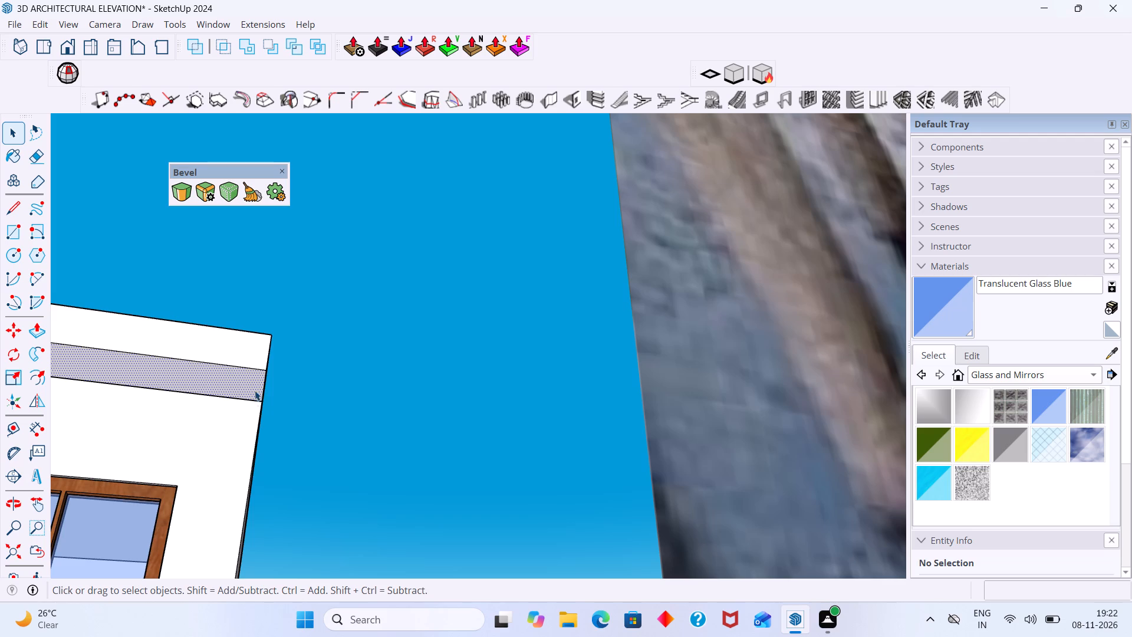
{"action": "left_click", "coordinate": [255, 387]}
{"action": "key", "text": "r"}
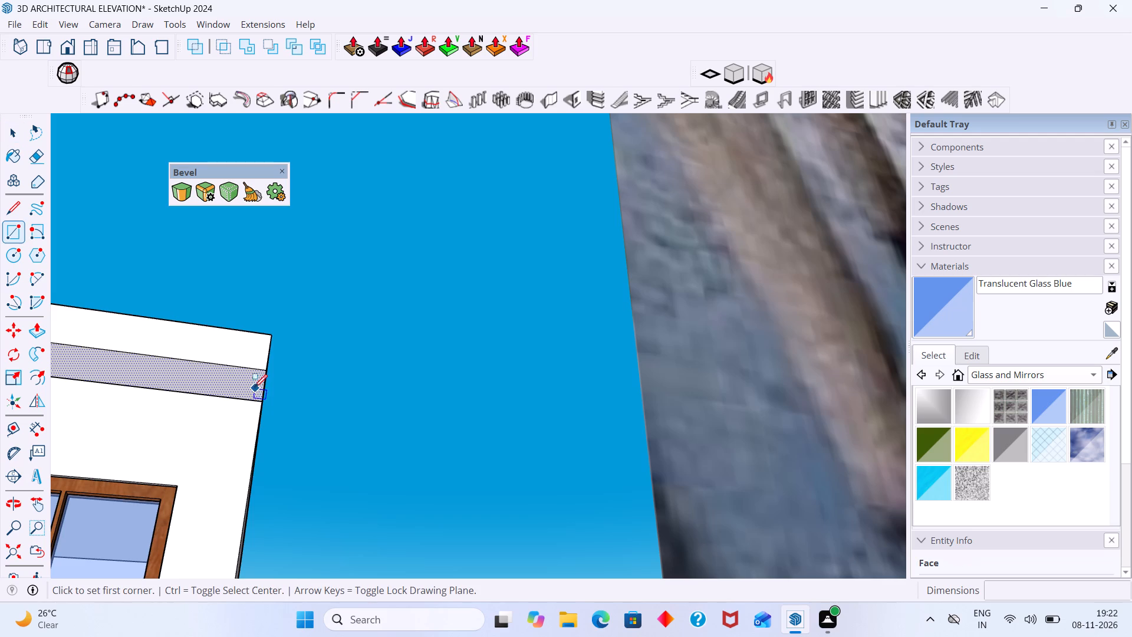
{"action": "left_click", "coordinate": [266, 371]}
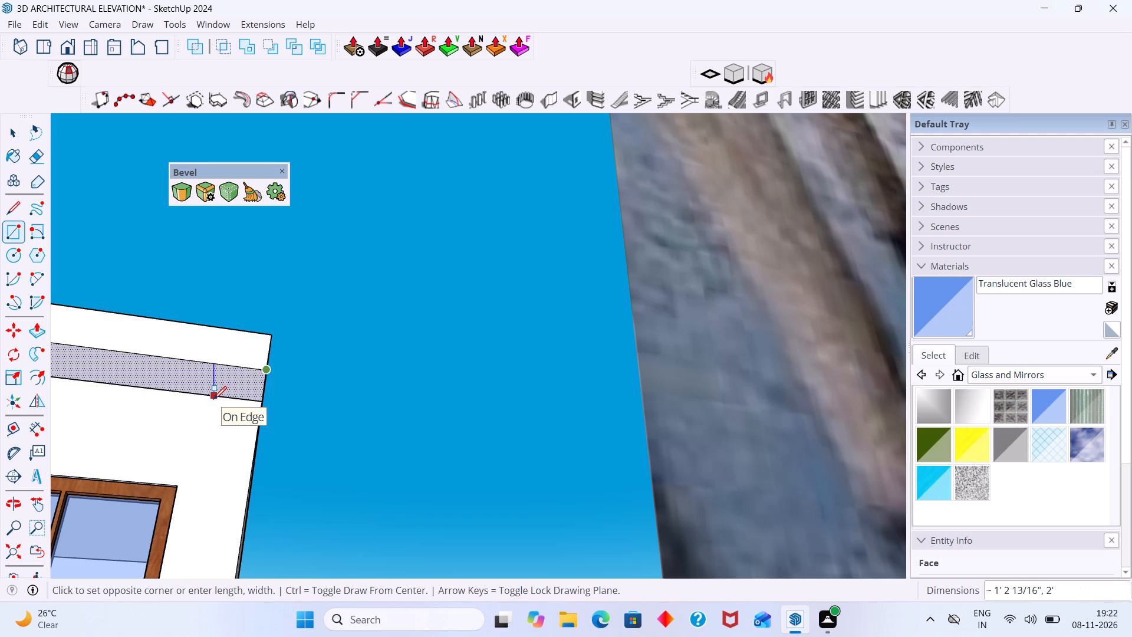
{"action": "type", "text": "1'"}
{"action": "key", "text": "Return"}
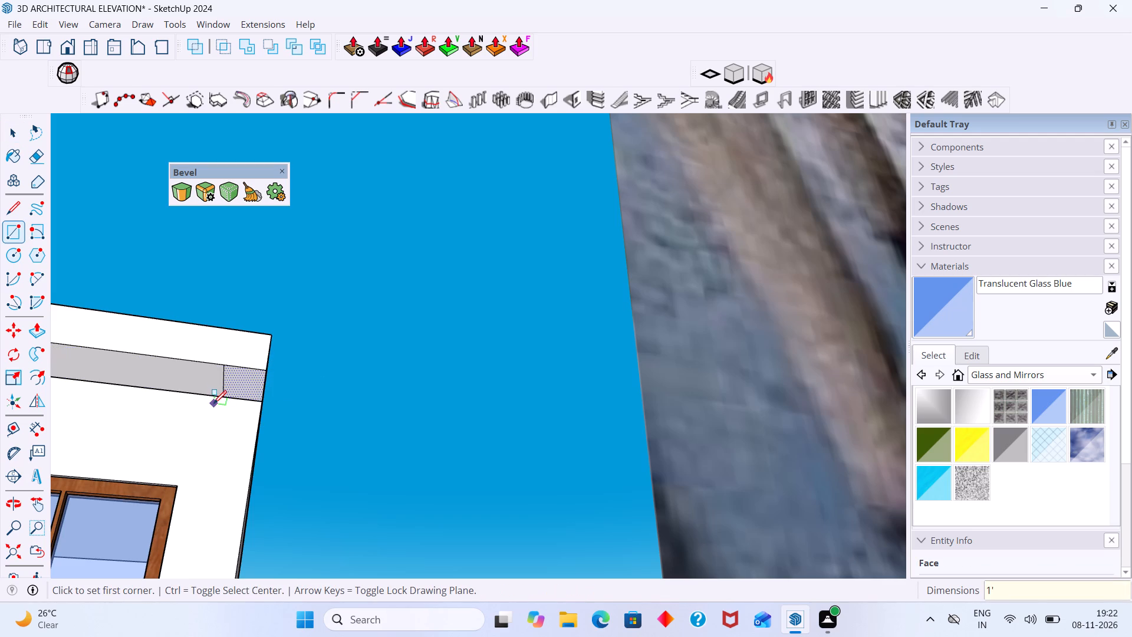
Push/Pull the 1' rectangle down about 11' 10 5/8" to form a vertical frame leg reaching just below the balcony slab.
{"action": "key", "text": "p"}
{"action": "left_click", "coordinate": [239, 383]}
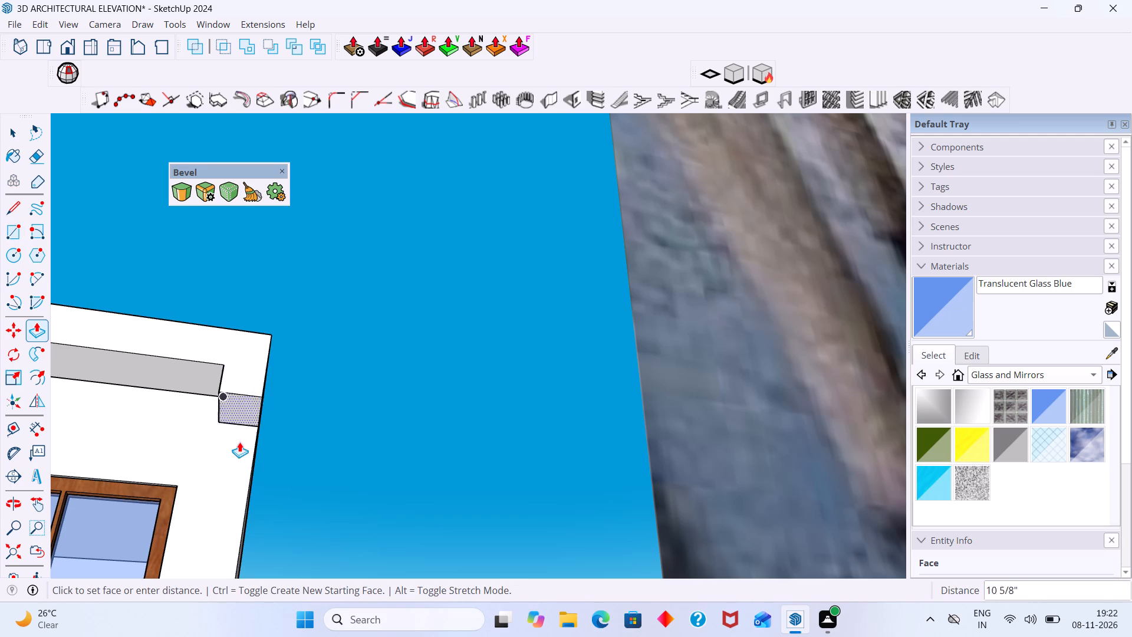
{"action": "scroll", "coordinate": [241, 455], "scroll_direction": "down", "scroll_amount": 15}
{"action": "middle_click_drag", "start_coordinate": [222, 450], "coordinate": [210, 384]}
{"action": "scroll", "coordinate": [205, 398], "scroll_direction": "down", "scroll_amount": 2}
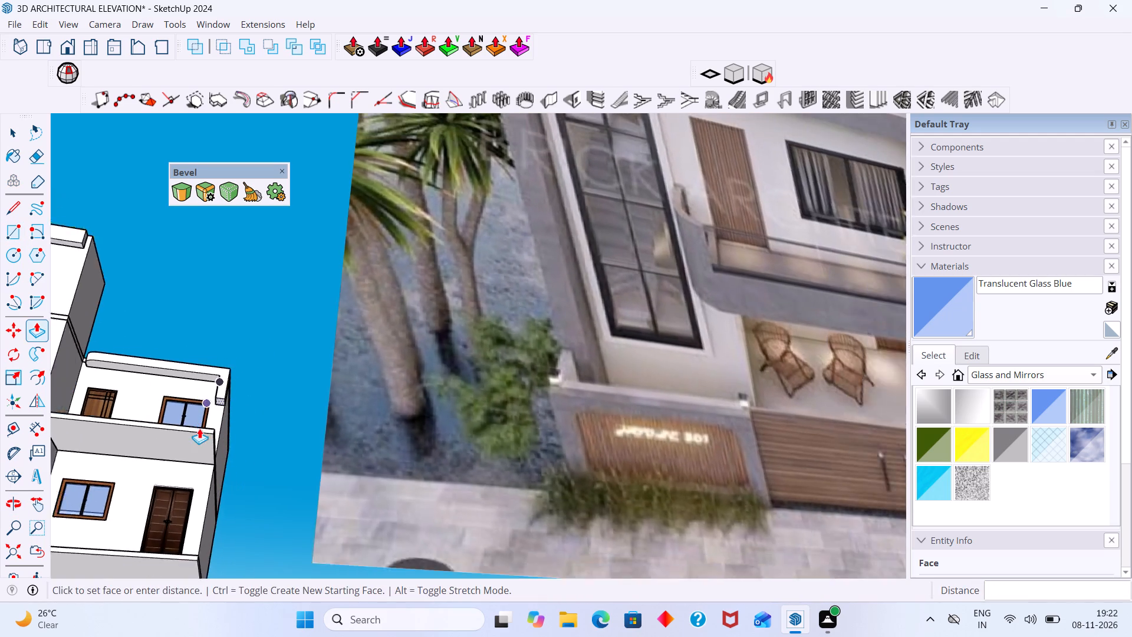
{"action": "scroll", "coordinate": [199, 428], "scroll_direction": "down", "scroll_amount": 3}
{"action": "middle_click_drag", "start_coordinate": [196, 430], "coordinate": [190, 481]}
{"action": "scroll", "coordinate": [194, 450], "scroll_direction": "down", "scroll_amount": 2}
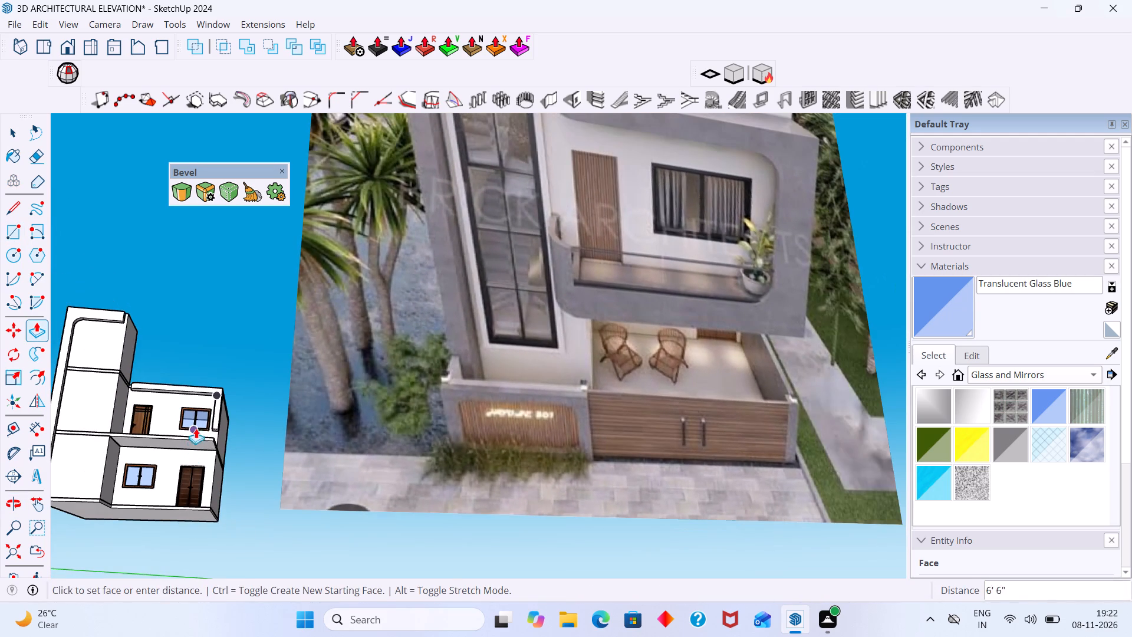
{"action": "scroll", "coordinate": [196, 426], "scroll_direction": "up", "scroll_amount": 5}
{"action": "scroll", "coordinate": [214, 422], "scroll_direction": "down", "scroll_amount": 9}
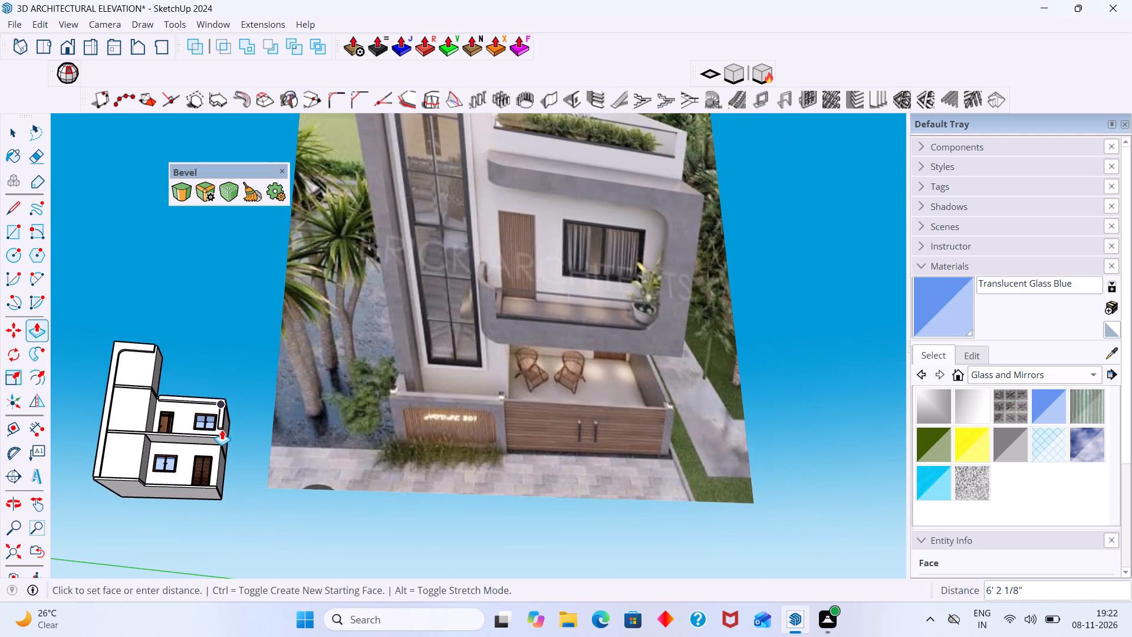
{"action": "scroll", "coordinate": [223, 429], "scroll_direction": "up", "scroll_amount": 1}
{"action": "middle_click_drag", "start_coordinate": [223, 431], "coordinate": [219, 452]}
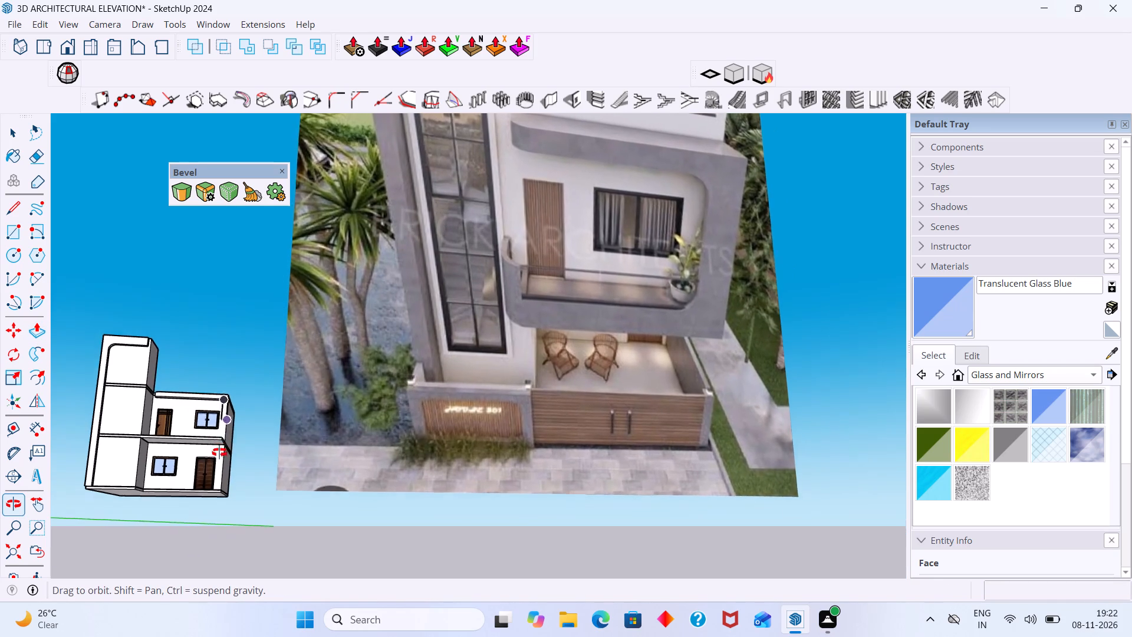
{"action": "middle_click_drag", "start_coordinate": [219, 452], "coordinate": [218, 440]}
{"action": "scroll", "coordinate": [218, 440], "scroll_direction": "up", "scroll_amount": 1}
{"action": "middle_click_drag", "start_coordinate": [213, 440], "coordinate": [205, 475]}
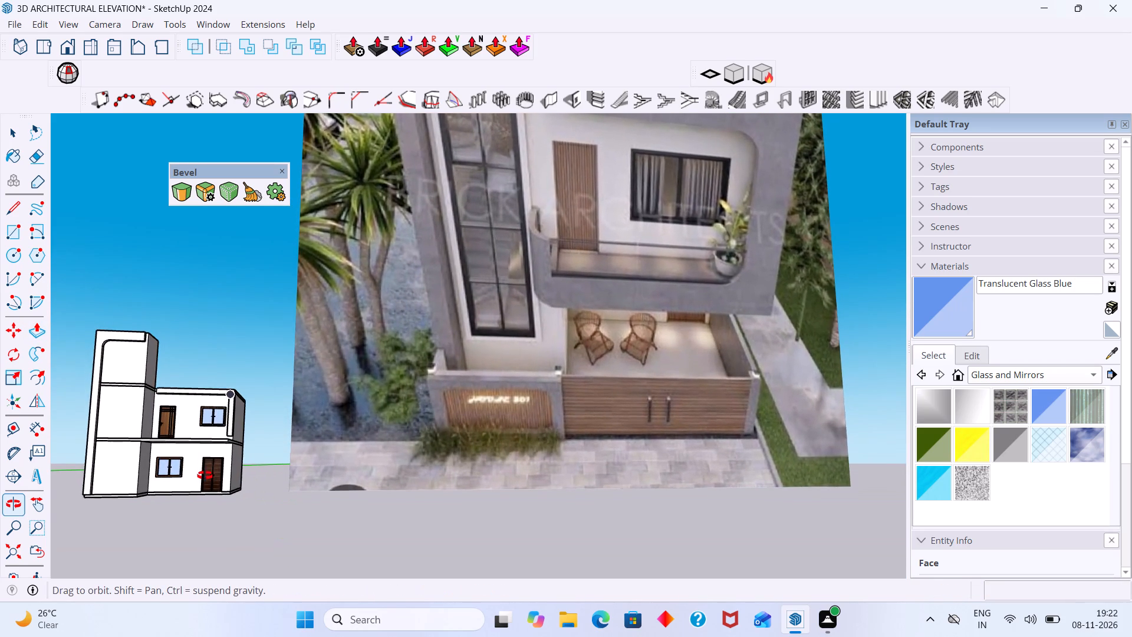
{"action": "middle_click_drag", "start_coordinate": [205, 475], "coordinate": [227, 520]}
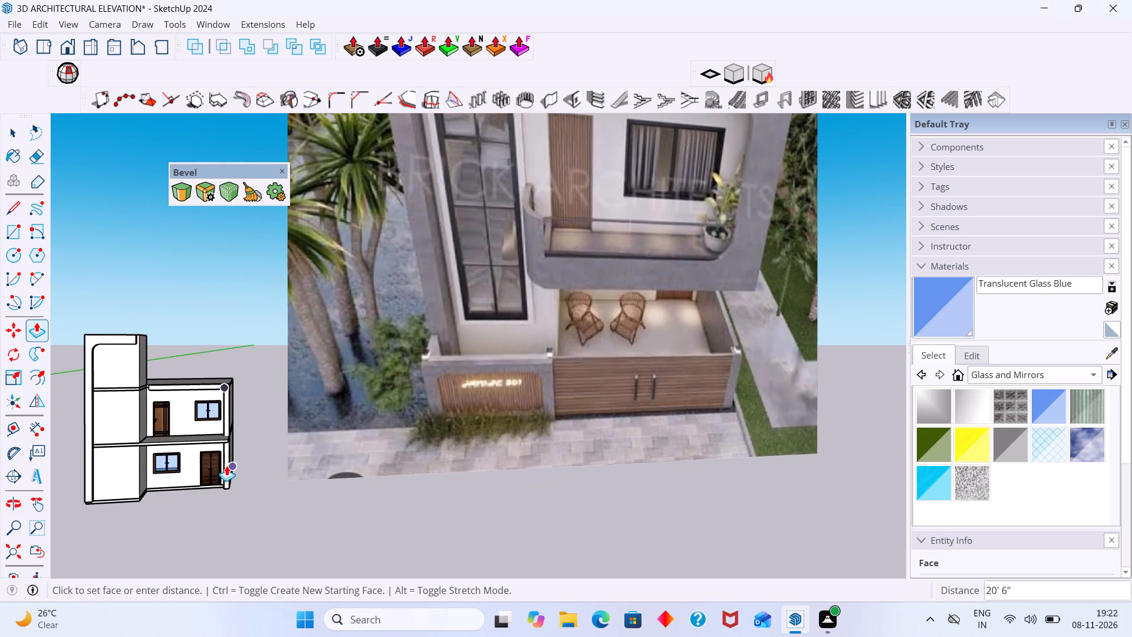
{"action": "scroll", "coordinate": [215, 442], "scroll_direction": "up", "scroll_amount": 5}
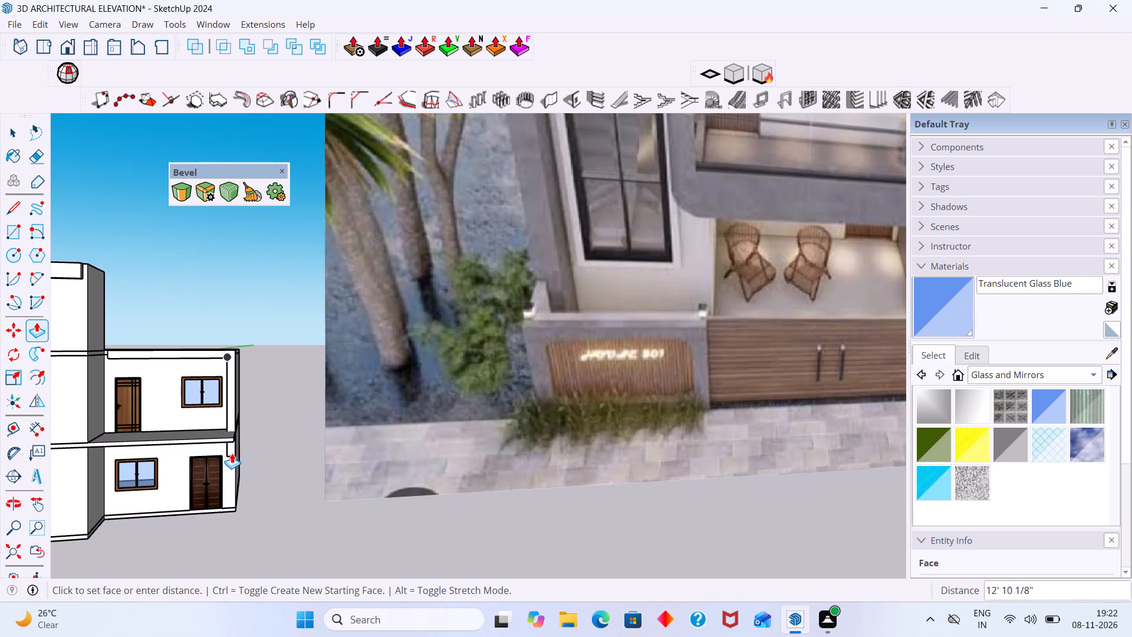
{"action": "scroll", "coordinate": [231, 451], "scroll_direction": "up", "scroll_amount": 4}
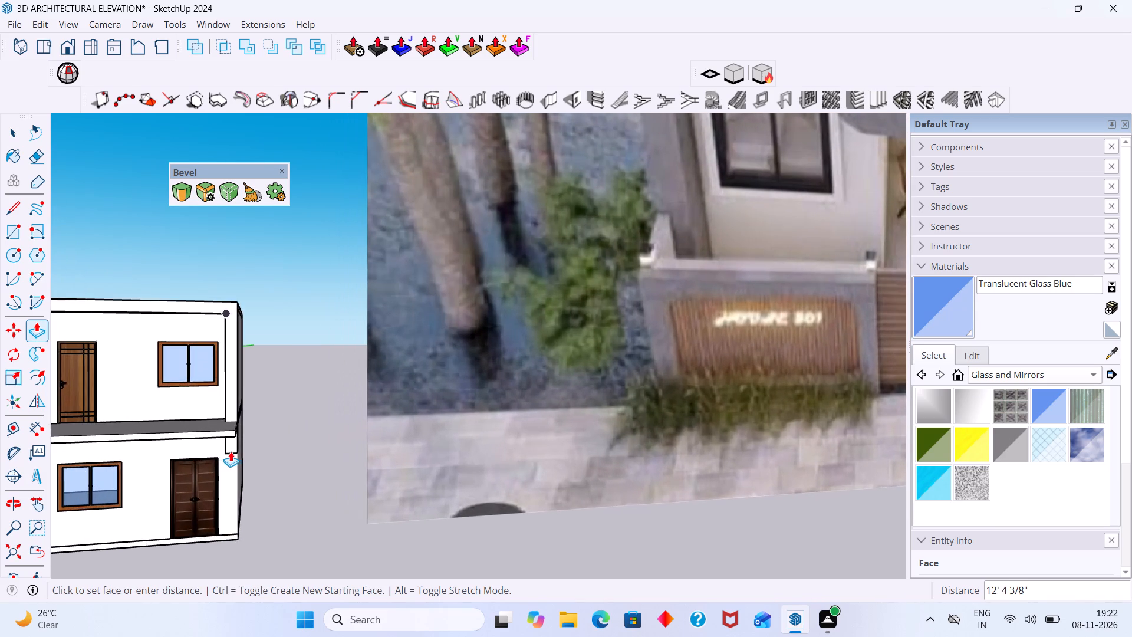
{"action": "middle_click_drag", "start_coordinate": [231, 451], "coordinate": [142, 462]}
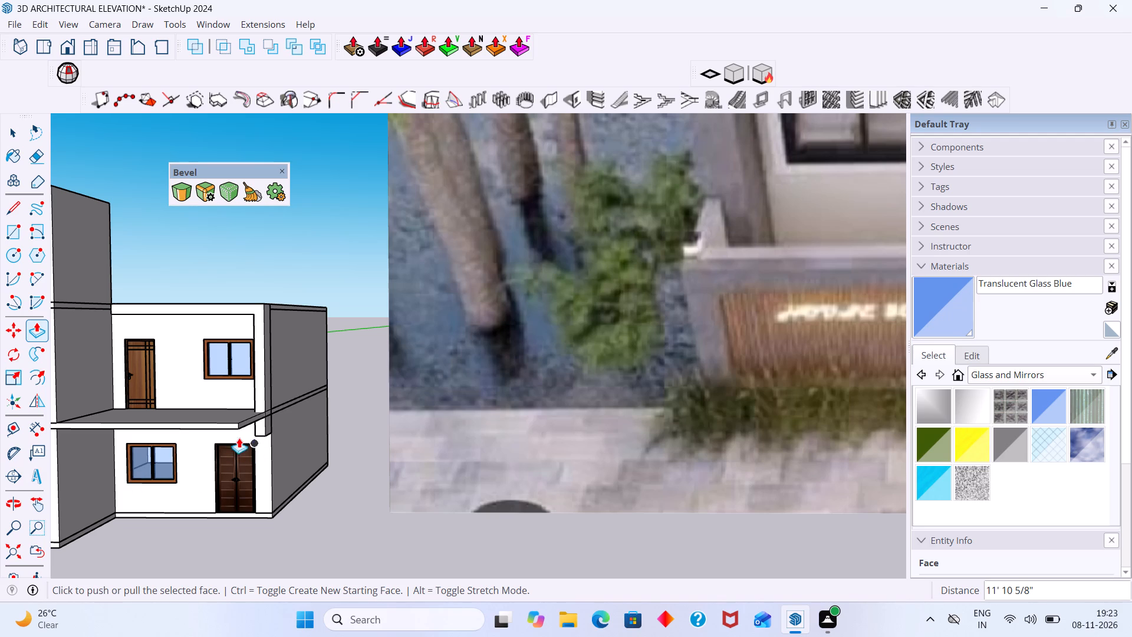
Examine the new vertical frame leg from several angles and compare it with the balcony frame in the reference photo.
{"action": "middle_click_drag", "start_coordinate": [312, 396], "coordinate": [294, 438]}
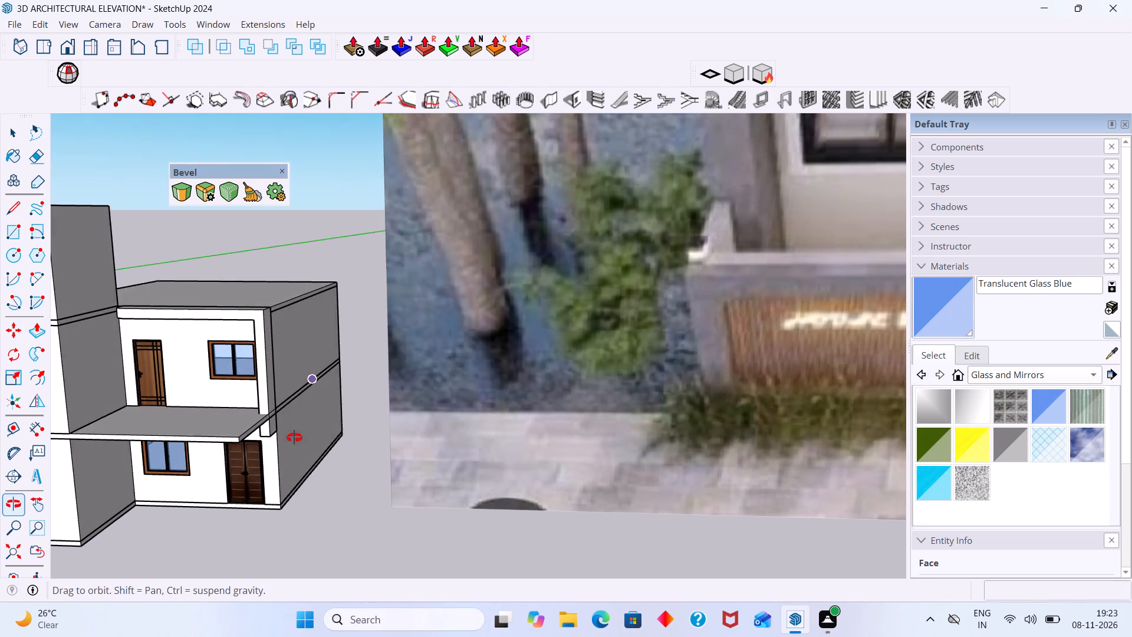
{"action": "middle_click_drag", "start_coordinate": [294, 438], "coordinate": [294, 440]}
{"action": "scroll", "coordinate": [296, 437], "scroll_direction": "down", "scroll_amount": 16}
{"action": "middle_click_drag", "start_coordinate": [359, 418], "coordinate": [369, 370]}
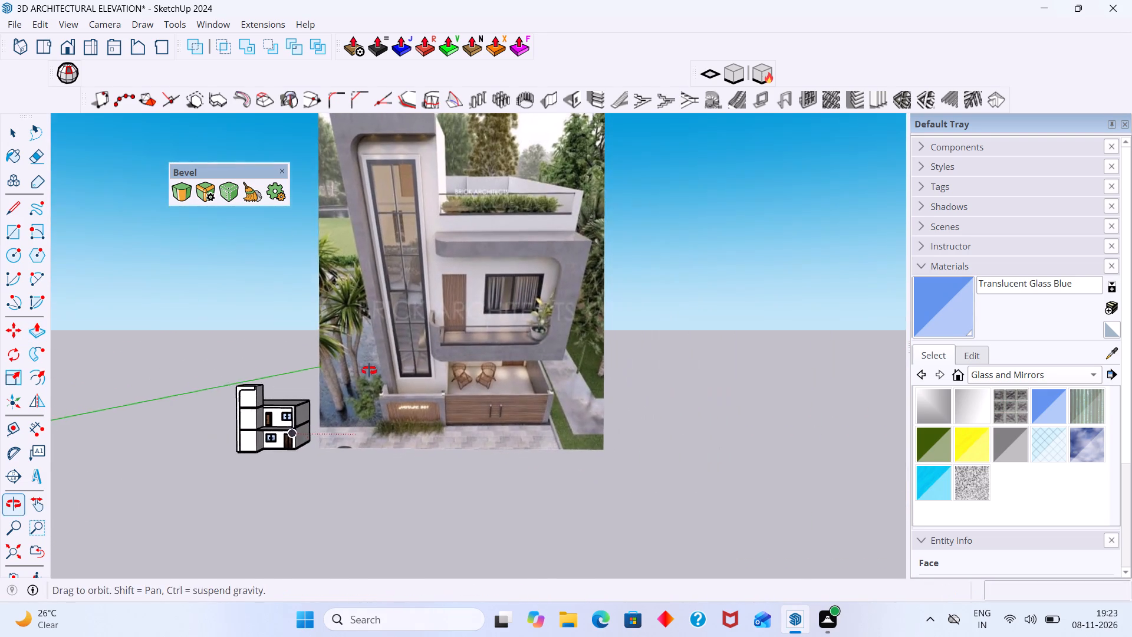
{"action": "middle_click_drag", "start_coordinate": [369, 370], "coordinate": [369, 375]}
{"action": "scroll", "coordinate": [298, 448], "scroll_direction": "up", "scroll_amount": 5}
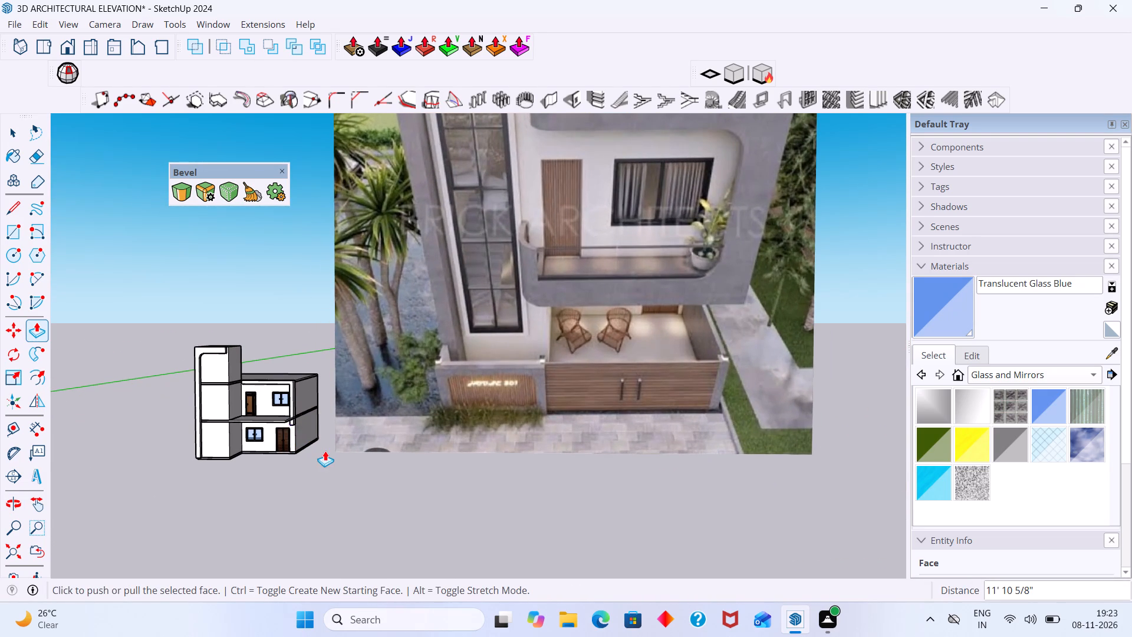
{"action": "middle_click_drag", "start_coordinate": [319, 435], "coordinate": [321, 405]}
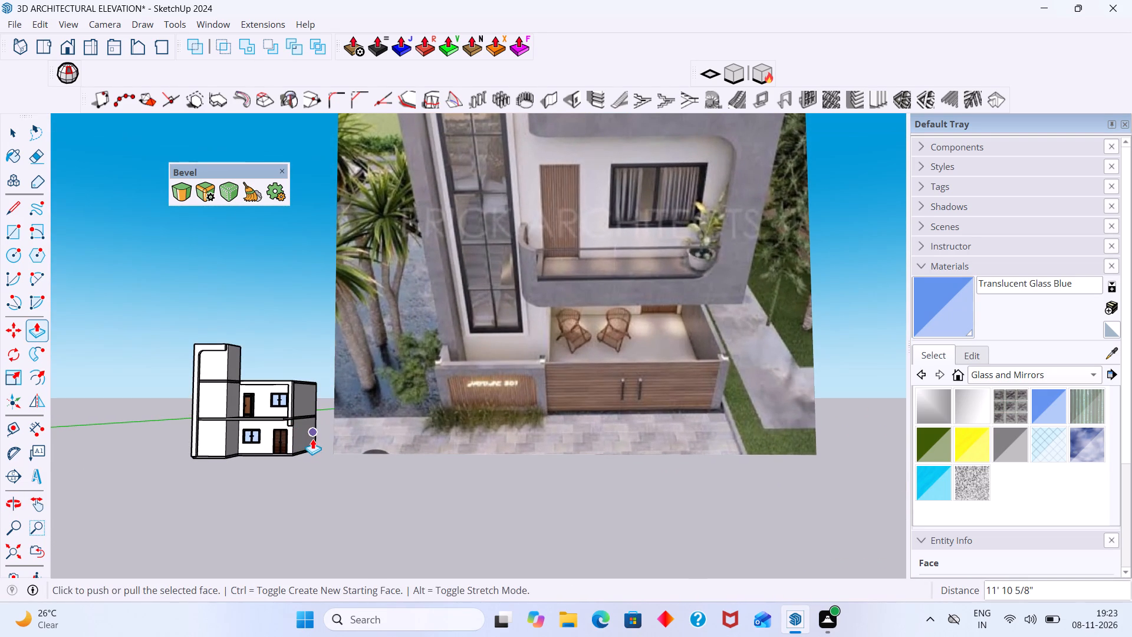
{"action": "middle_click_drag", "start_coordinate": [325, 443], "coordinate": [317, 388]}
{"action": "scroll", "coordinate": [285, 428], "scroll_direction": "up", "scroll_amount": 7}
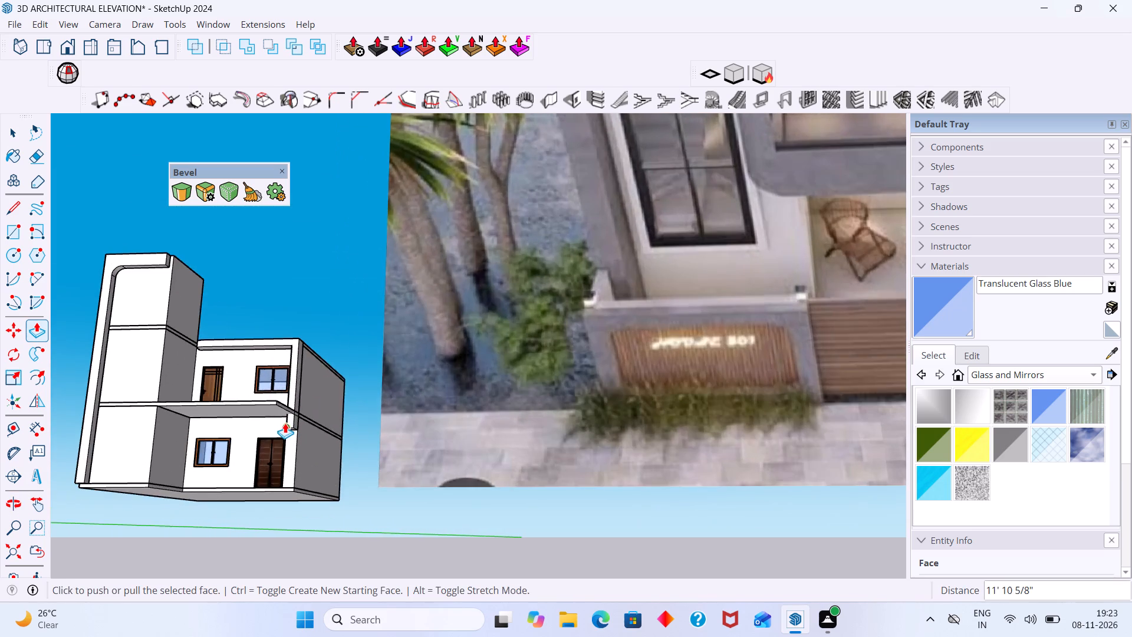
Draw a 1'-high rectangle across the lower end of the frame leg's inner side face, beneath the balcony slab.
{"action": "middle_click_drag", "start_coordinate": [285, 421], "coordinate": [404, 464]}
{"action": "scroll", "coordinate": [304, 431], "scroll_direction": "up", "scroll_amount": 4}
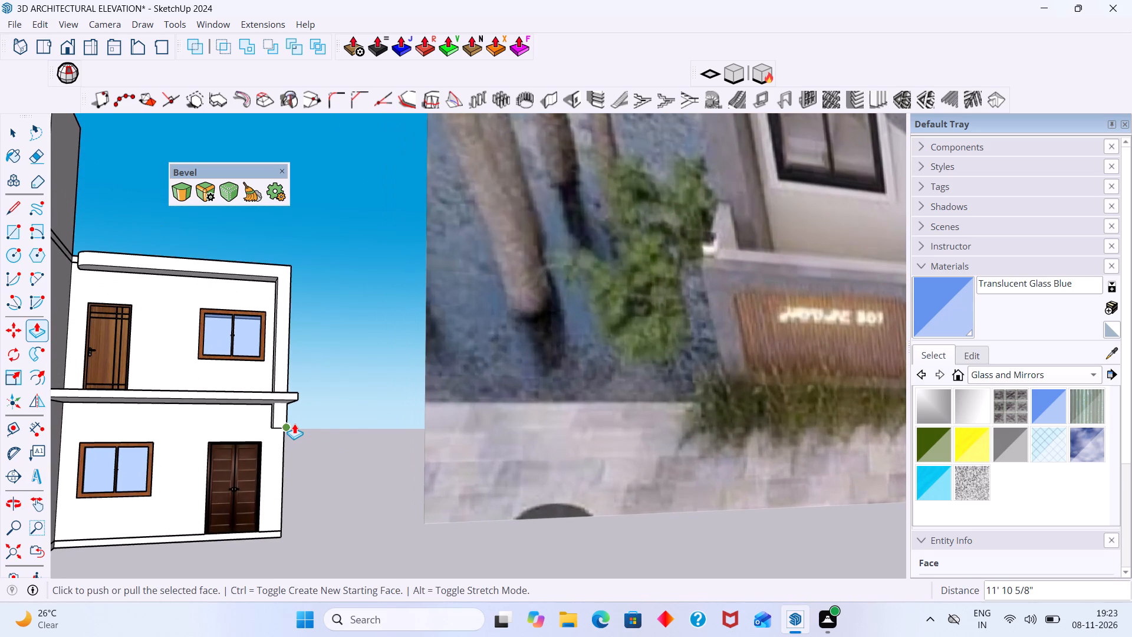
{"action": "key", "text": "space"}
{"action": "scroll", "coordinate": [265, 414], "scroll_direction": "up", "scroll_amount": 3}
{"action": "middle_click_drag", "start_coordinate": [264, 415], "coordinate": [329, 434]}
{"action": "scroll", "coordinate": [307, 438], "scroll_direction": "up", "scroll_amount": 6}
{"action": "middle_click_drag", "start_coordinate": [262, 425], "coordinate": [294, 415]}
{"action": "scroll", "coordinate": [234, 428], "scroll_direction": "up", "scroll_amount": 3}
{"action": "left_click", "coordinate": [239, 423]}
{"action": "left_click", "coordinate": [248, 429]}
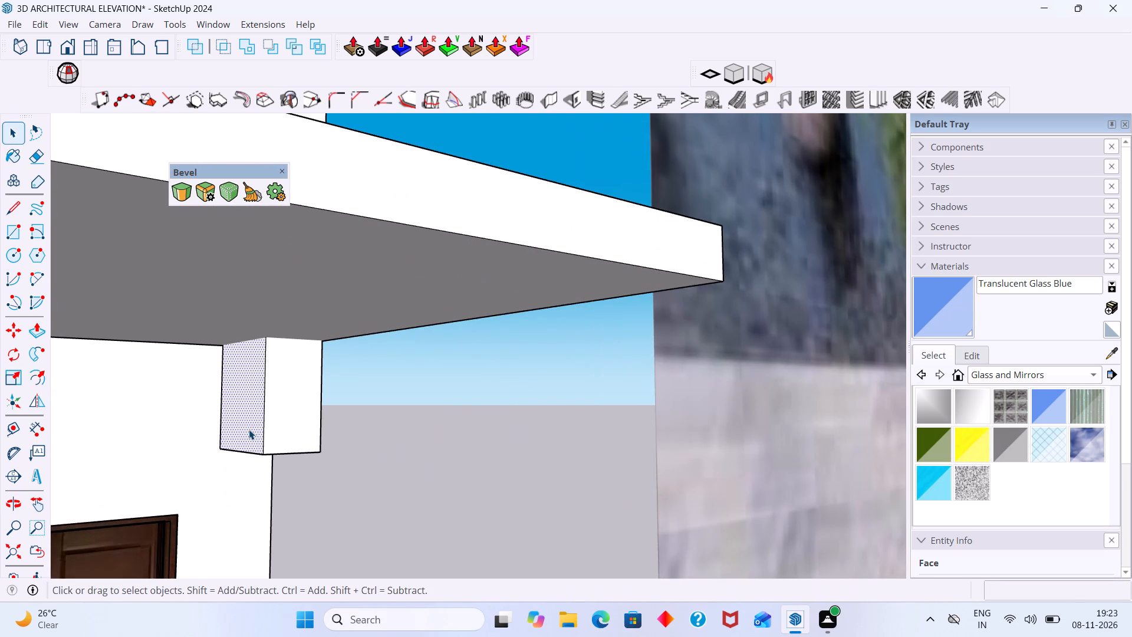
{"action": "key", "text": "r"}
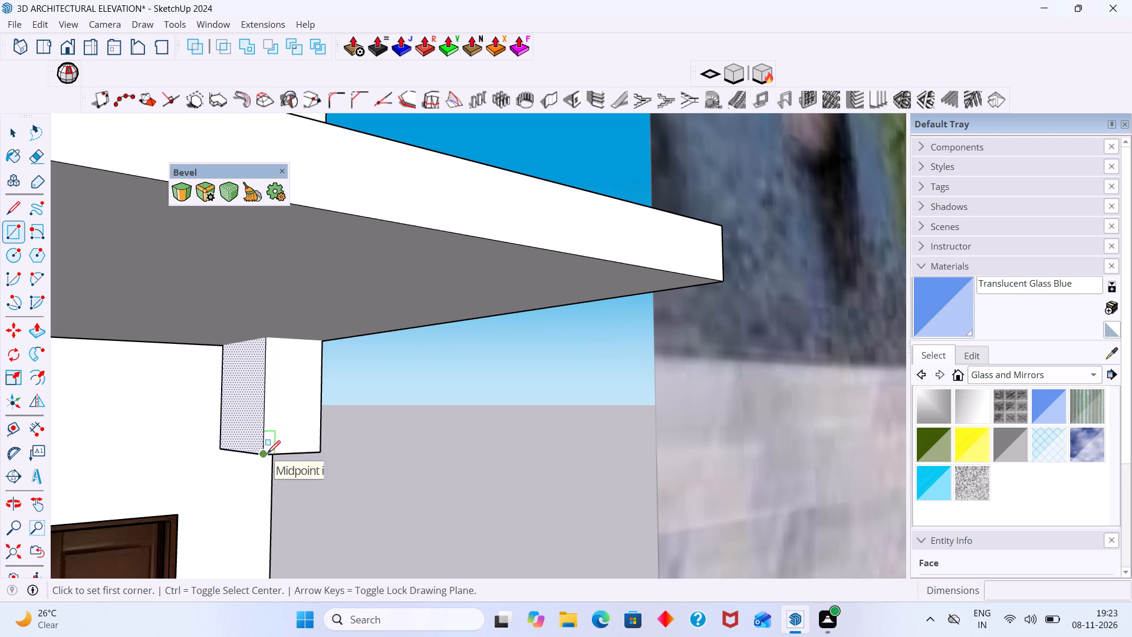
{"action": "left_click", "coordinate": [267, 454]}
{"action": "type", "text": "1'"}
{"action": "key", "text": "Return"}
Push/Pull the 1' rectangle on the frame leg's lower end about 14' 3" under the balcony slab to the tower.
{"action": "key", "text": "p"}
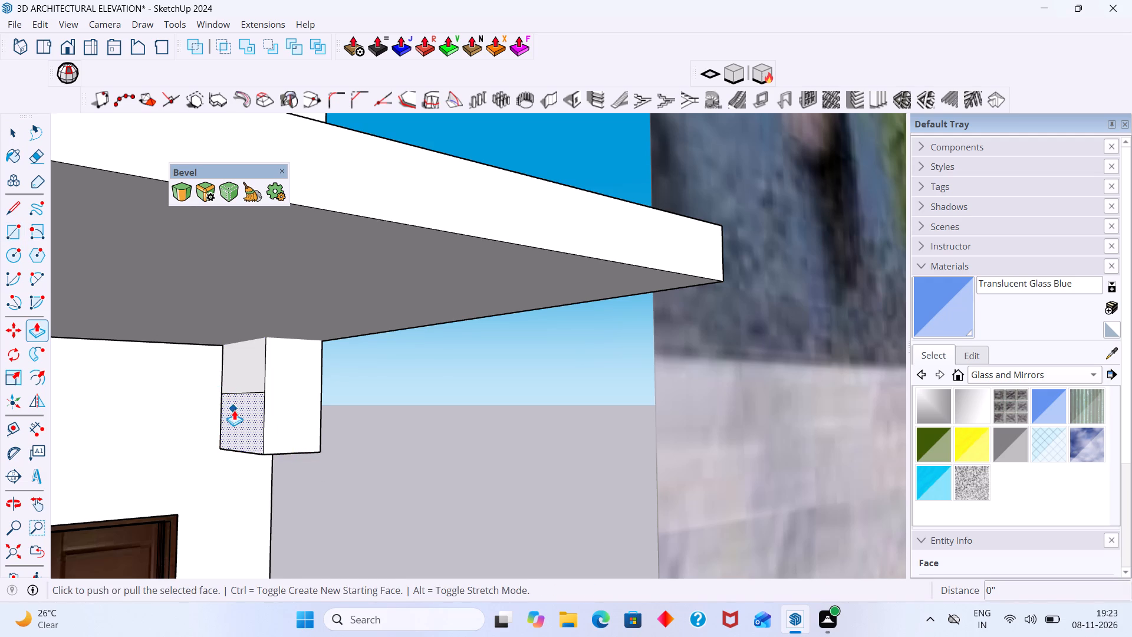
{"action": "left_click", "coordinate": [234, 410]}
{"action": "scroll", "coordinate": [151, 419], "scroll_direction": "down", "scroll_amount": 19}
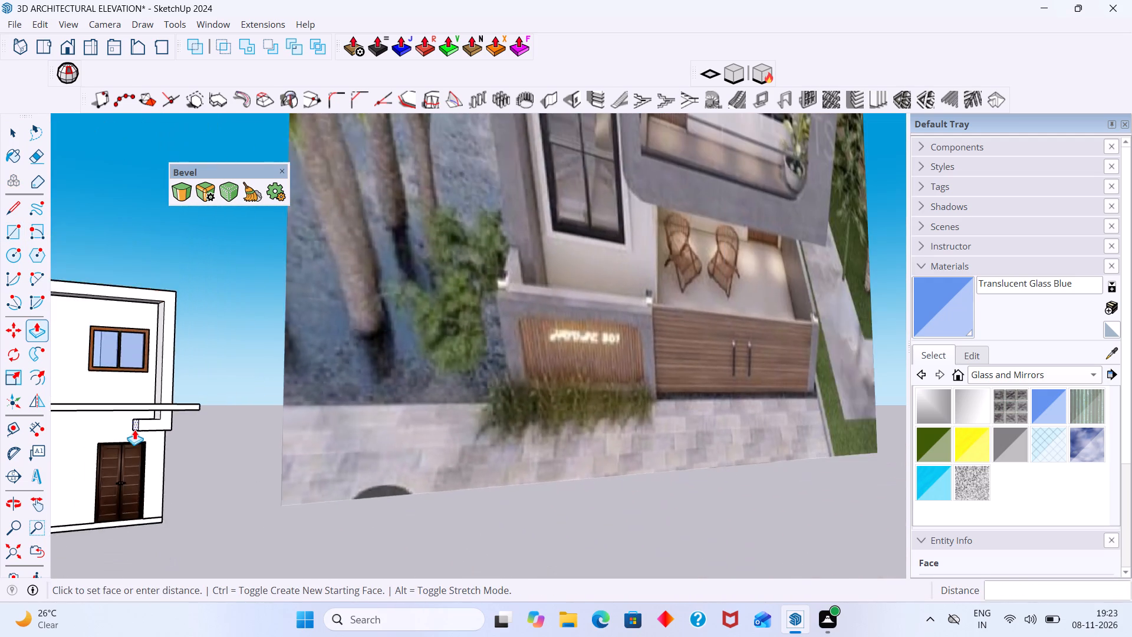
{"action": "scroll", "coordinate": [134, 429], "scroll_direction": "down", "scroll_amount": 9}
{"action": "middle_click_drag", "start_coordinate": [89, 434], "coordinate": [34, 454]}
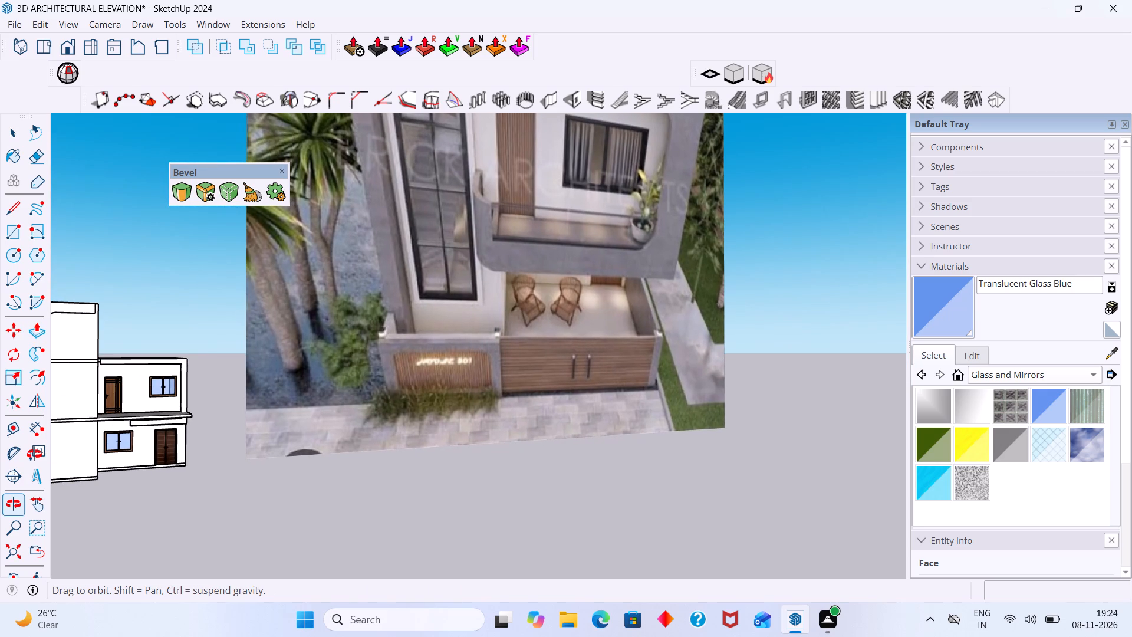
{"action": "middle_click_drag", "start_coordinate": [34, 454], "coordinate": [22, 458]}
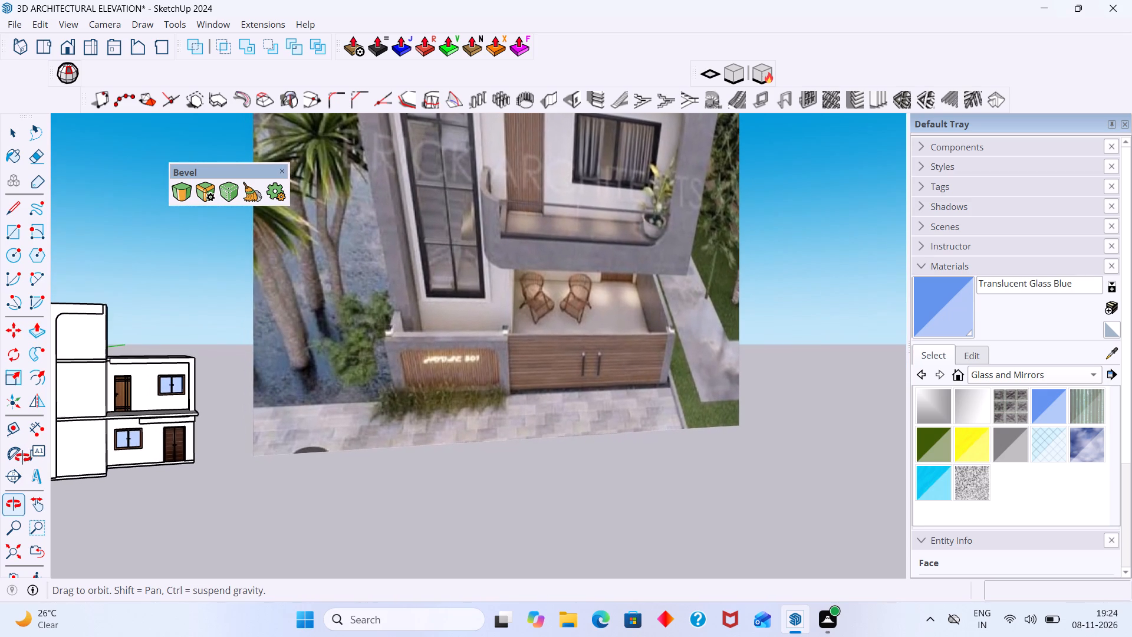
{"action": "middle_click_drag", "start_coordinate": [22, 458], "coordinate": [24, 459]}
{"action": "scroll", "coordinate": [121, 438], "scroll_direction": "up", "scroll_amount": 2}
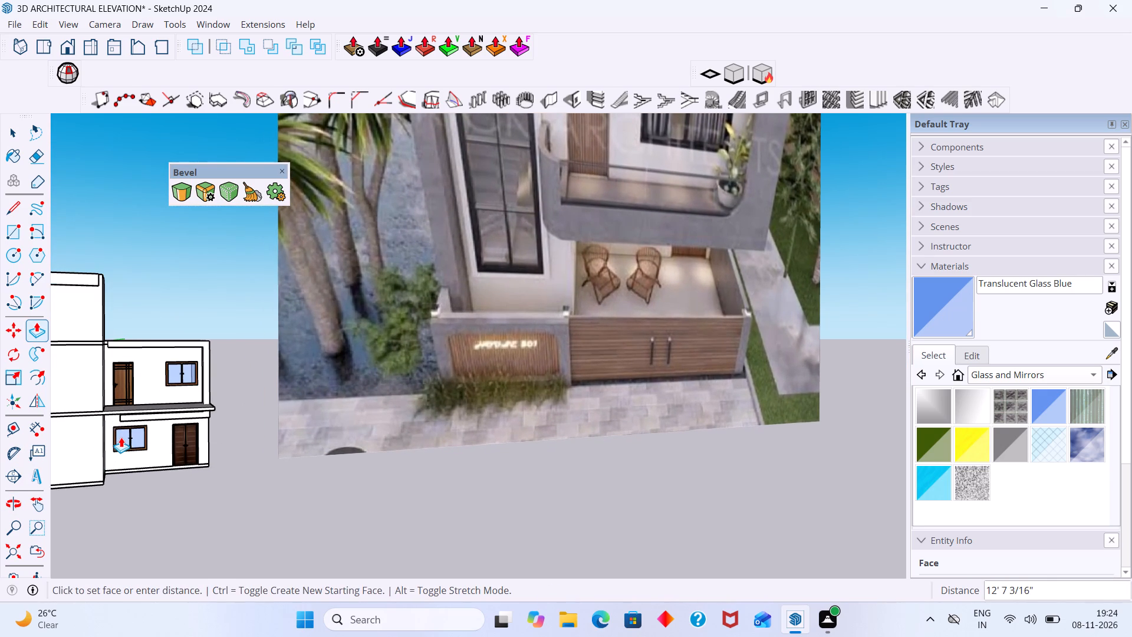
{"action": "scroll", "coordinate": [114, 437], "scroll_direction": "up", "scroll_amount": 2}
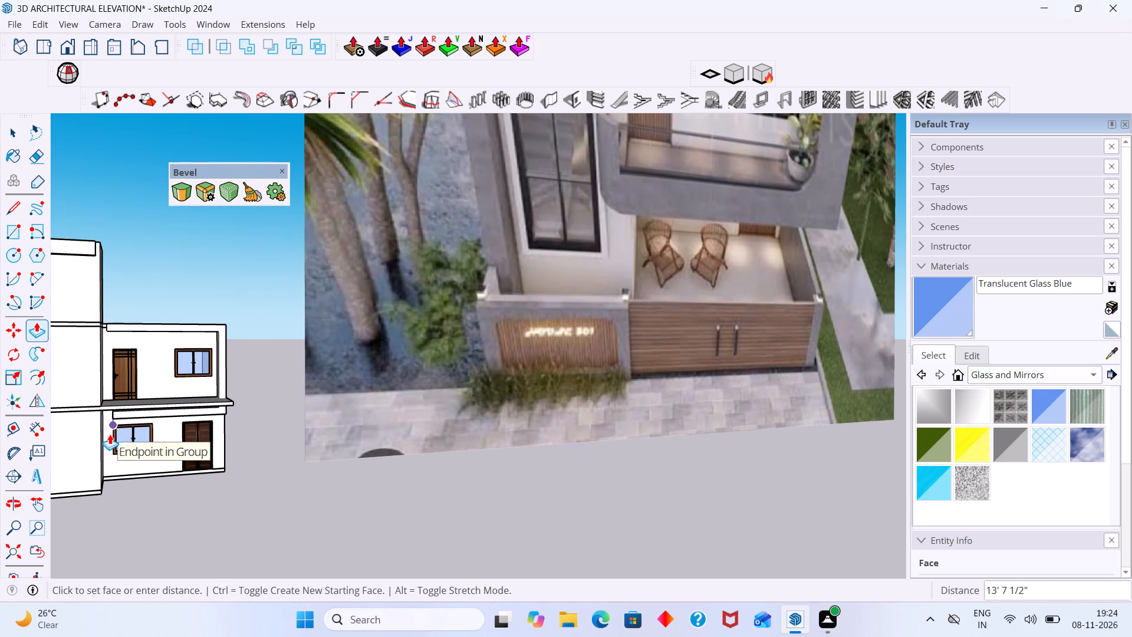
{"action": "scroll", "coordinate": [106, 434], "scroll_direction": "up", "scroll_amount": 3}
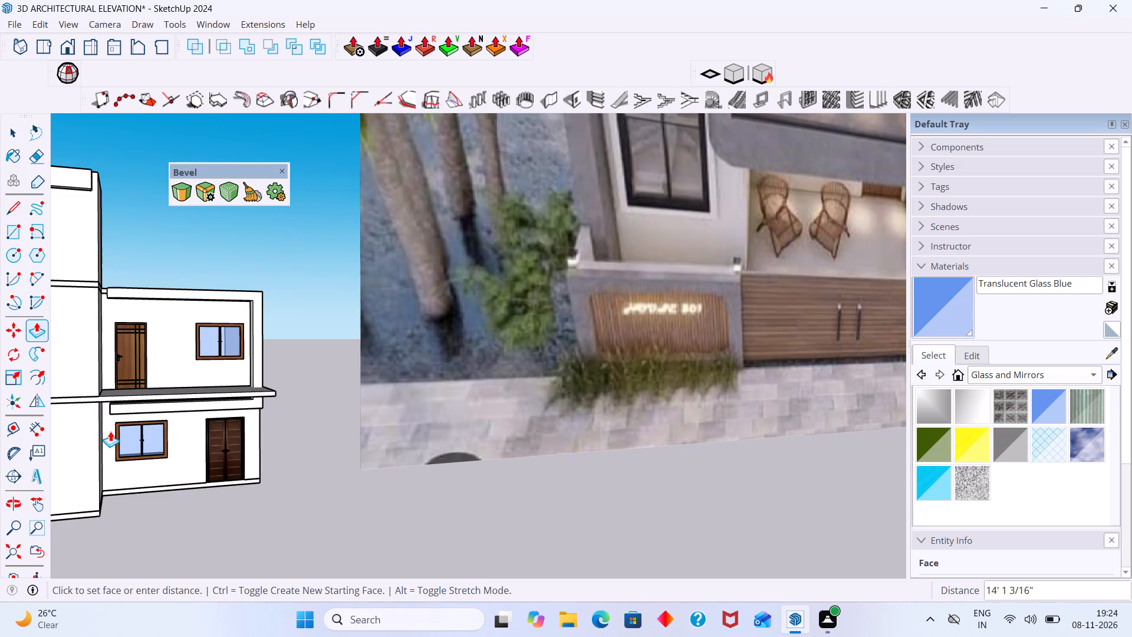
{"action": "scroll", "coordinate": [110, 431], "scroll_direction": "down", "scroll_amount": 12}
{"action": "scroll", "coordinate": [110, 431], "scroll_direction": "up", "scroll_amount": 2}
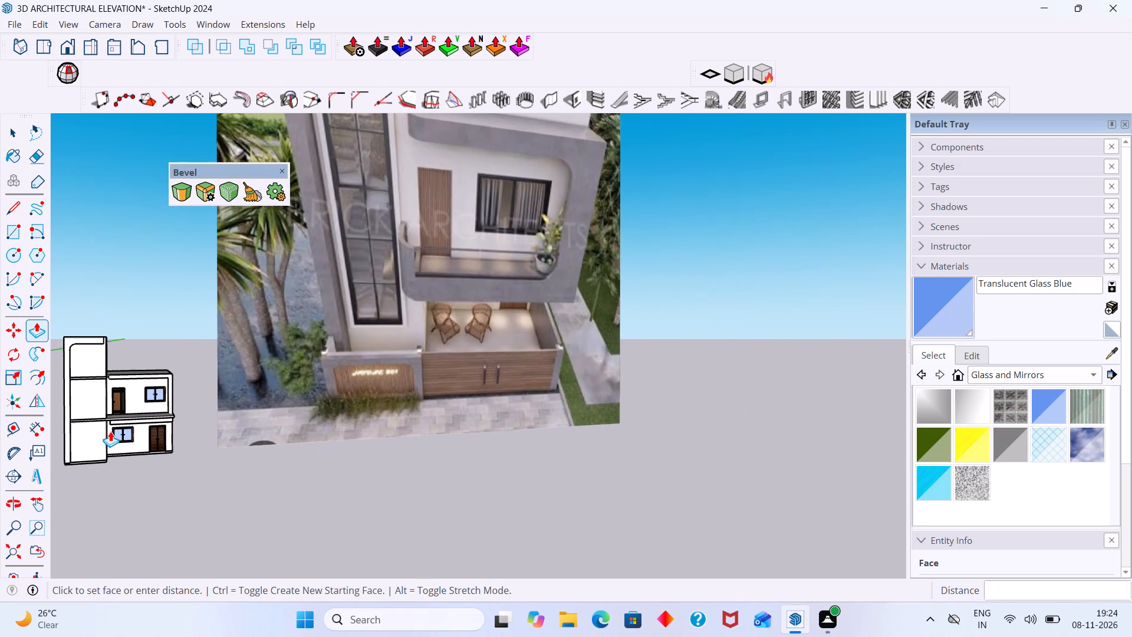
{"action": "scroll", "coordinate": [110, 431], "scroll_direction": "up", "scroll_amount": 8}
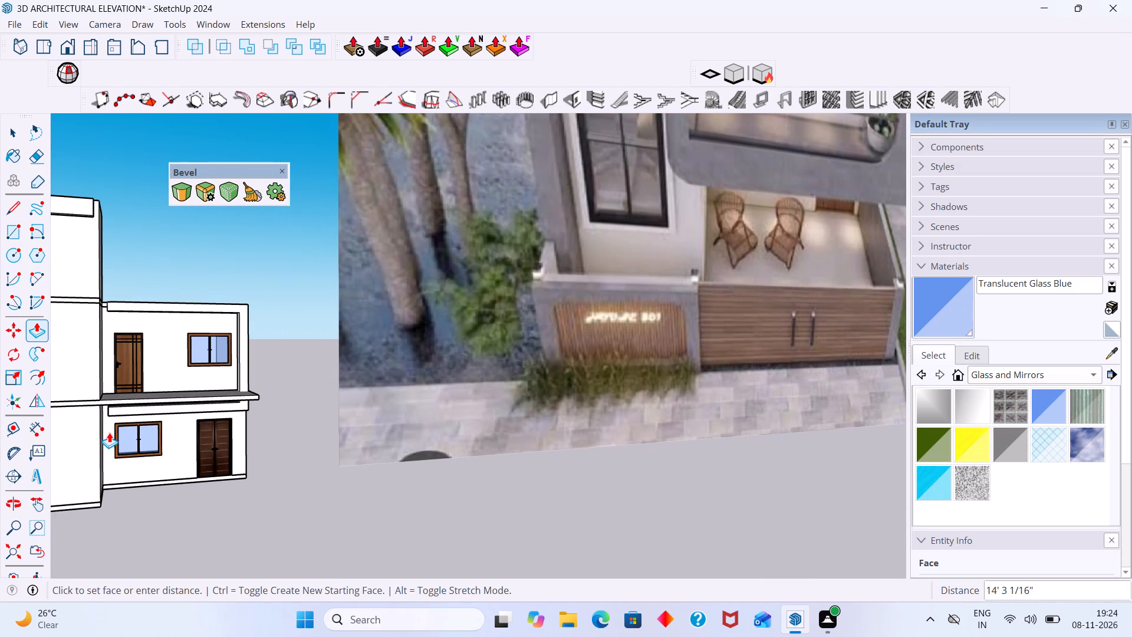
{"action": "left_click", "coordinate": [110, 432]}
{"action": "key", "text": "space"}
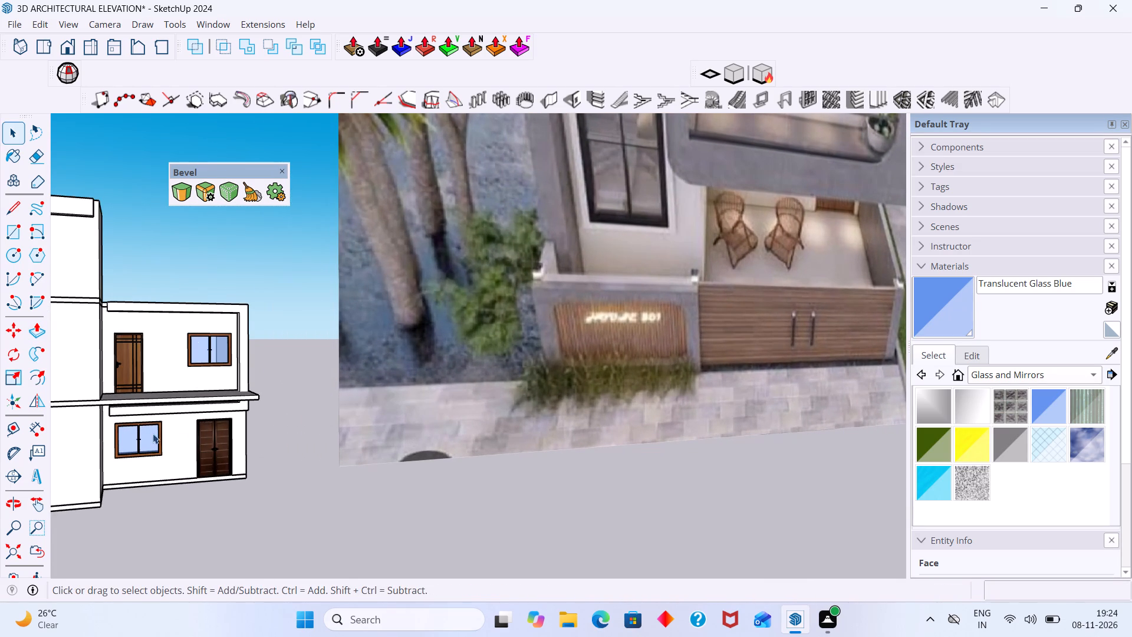
Examine the roof band, side leg and balcony frame from several angles against the reference photo.
{"action": "left_click", "coordinate": [289, 378]}
{"action": "middle_click_drag", "start_coordinate": [253, 392], "coordinate": [231, 481]}
{"action": "scroll", "coordinate": [189, 435], "scroll_direction": "down", "scroll_amount": 4}
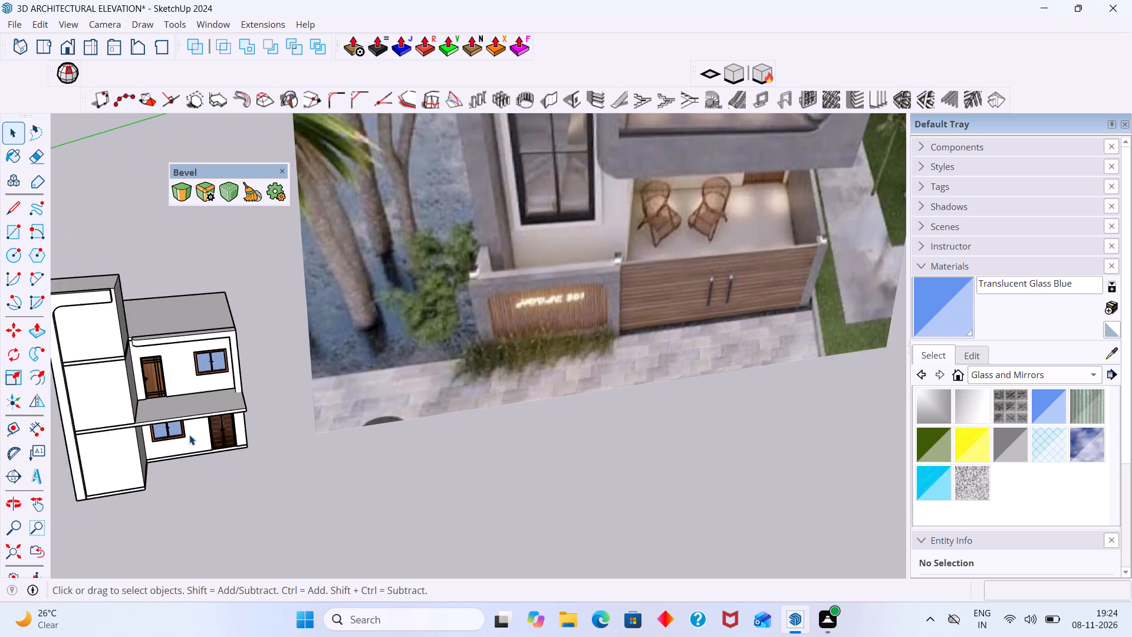
{"action": "scroll", "coordinate": [189, 435], "scroll_direction": "down", "scroll_amount": 8}
{"action": "middle_click_drag", "start_coordinate": [210, 434], "coordinate": [156, 429]}
{"action": "scroll", "coordinate": [185, 399], "scroll_direction": "up", "scroll_amount": 5}
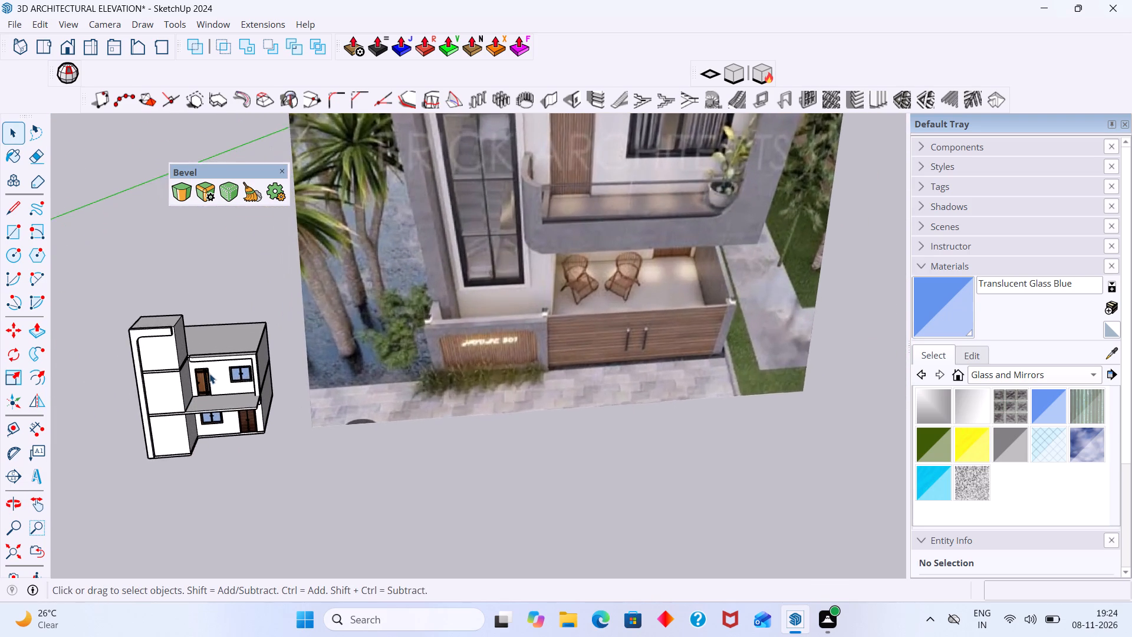
{"action": "scroll", "coordinate": [209, 373], "scroll_direction": "up", "scroll_amount": 1}
{"action": "middle_click_drag", "start_coordinate": [218, 385], "coordinate": [117, 408], "text": "shift"}
{"action": "scroll", "coordinate": [171, 385], "scroll_direction": "up", "scroll_amount": 5}
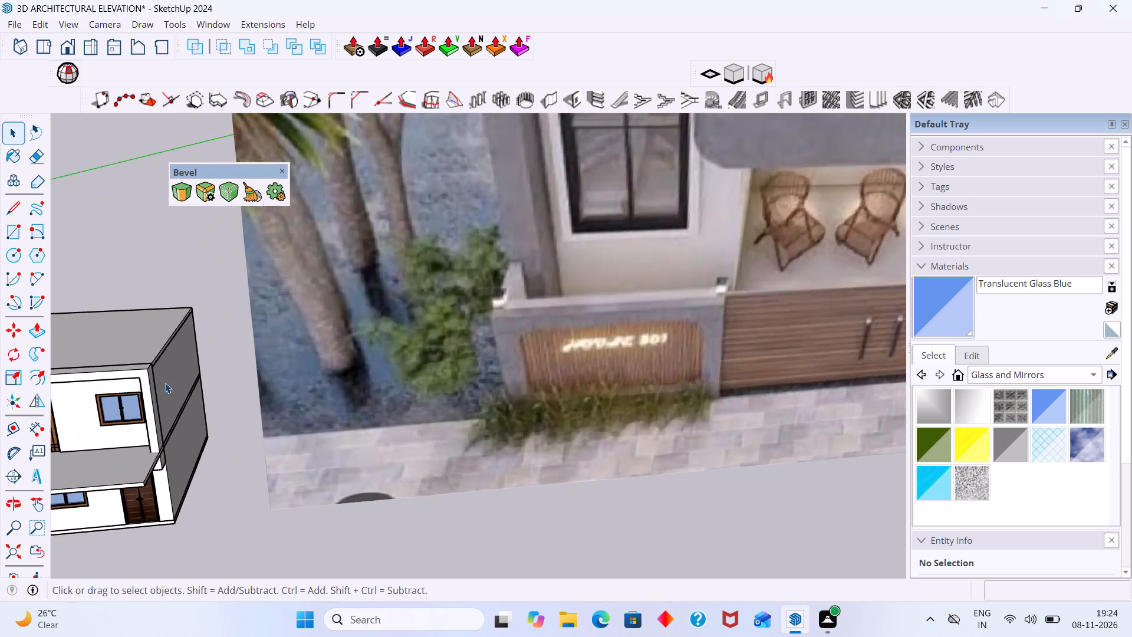
{"action": "scroll", "coordinate": [165, 383], "scroll_direction": "up", "scroll_amount": 6}
{"action": "scroll", "coordinate": [144, 377], "scroll_direction": "down", "scroll_amount": 20}
{"action": "scroll", "coordinate": [144, 377], "scroll_direction": "down", "scroll_amount": 1}
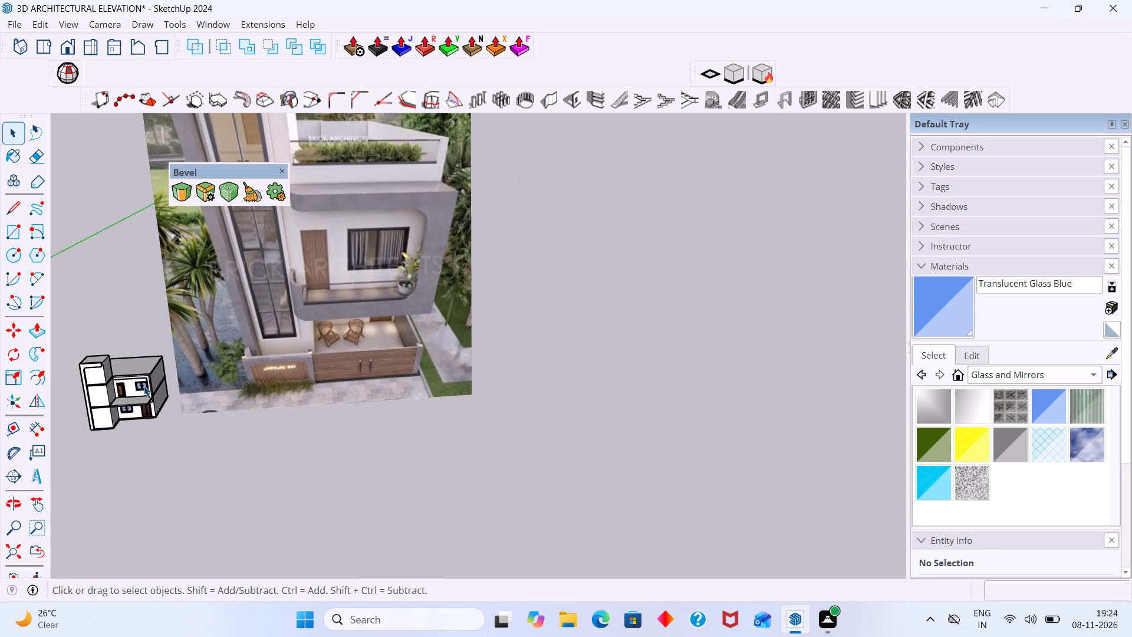
{"action": "middle_click_drag", "start_coordinate": [136, 389], "coordinate": [167, 369]}
{"action": "scroll", "coordinate": [129, 389], "scroll_direction": "up", "scroll_amount": 7}
{"action": "middle_click_drag", "start_coordinate": [130, 389], "coordinate": [147, 372]}
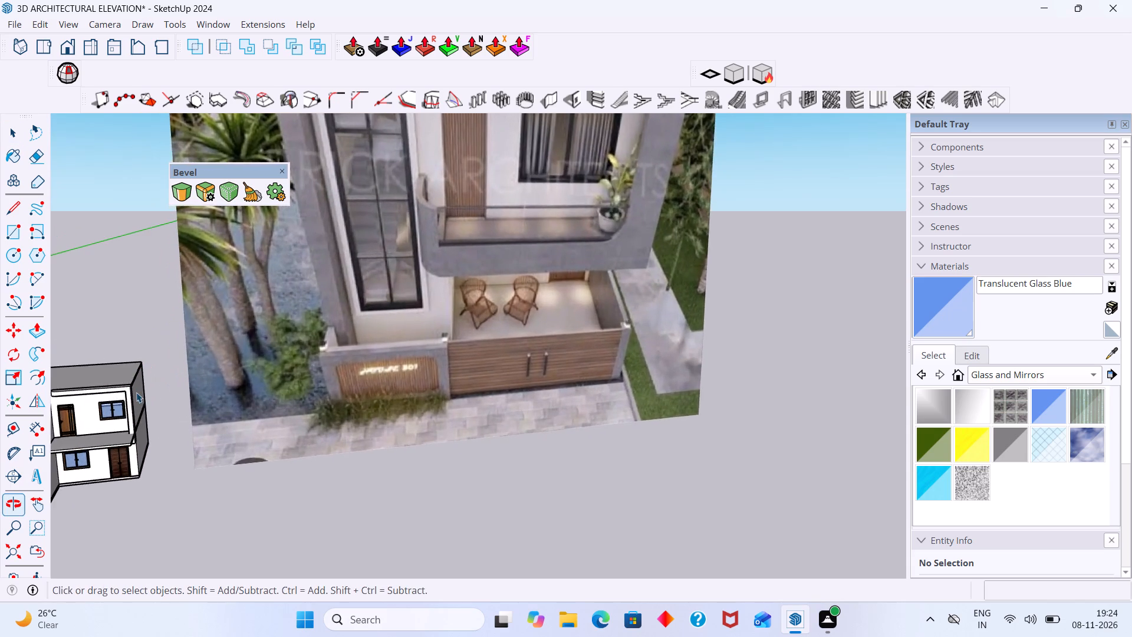
{"action": "scroll", "coordinate": [136, 392], "scroll_direction": "up", "scroll_amount": 4}
{"action": "middle_click_drag", "start_coordinate": [131, 399], "coordinate": [159, 391]}
{"action": "scroll", "coordinate": [129, 405], "scroll_direction": "up", "scroll_amount": 2}
{"action": "middle_click_drag", "start_coordinate": [127, 405], "coordinate": [254, 371]}
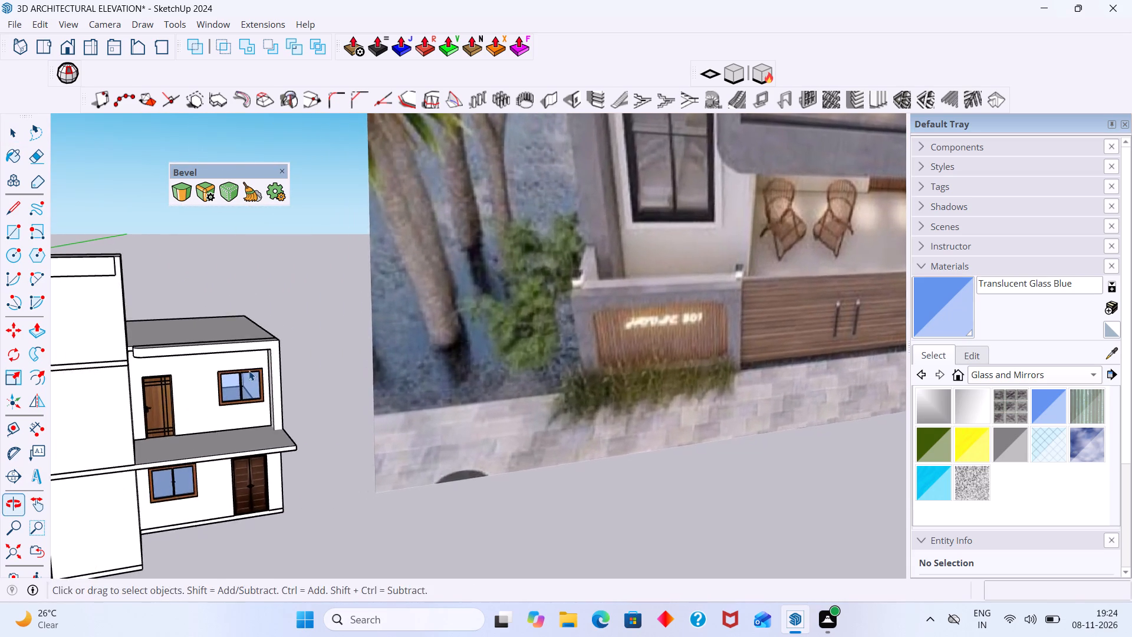
{"action": "scroll", "coordinate": [249, 367], "scroll_direction": "up", "scroll_amount": 3}
{"action": "middle_click_drag", "start_coordinate": [251, 362], "coordinate": [287, 351]}
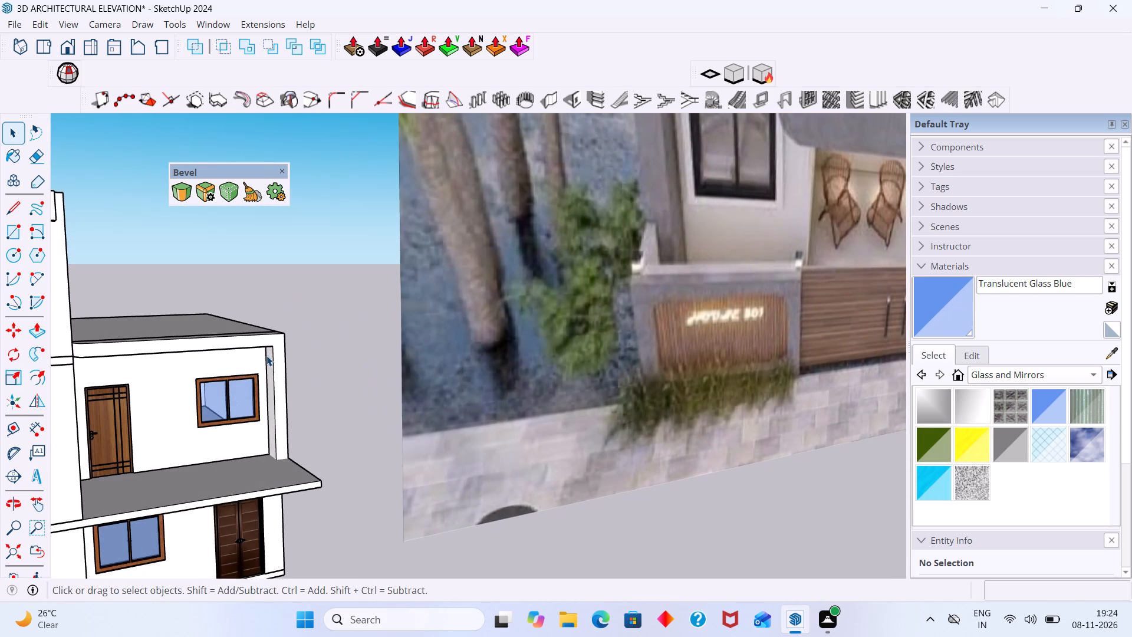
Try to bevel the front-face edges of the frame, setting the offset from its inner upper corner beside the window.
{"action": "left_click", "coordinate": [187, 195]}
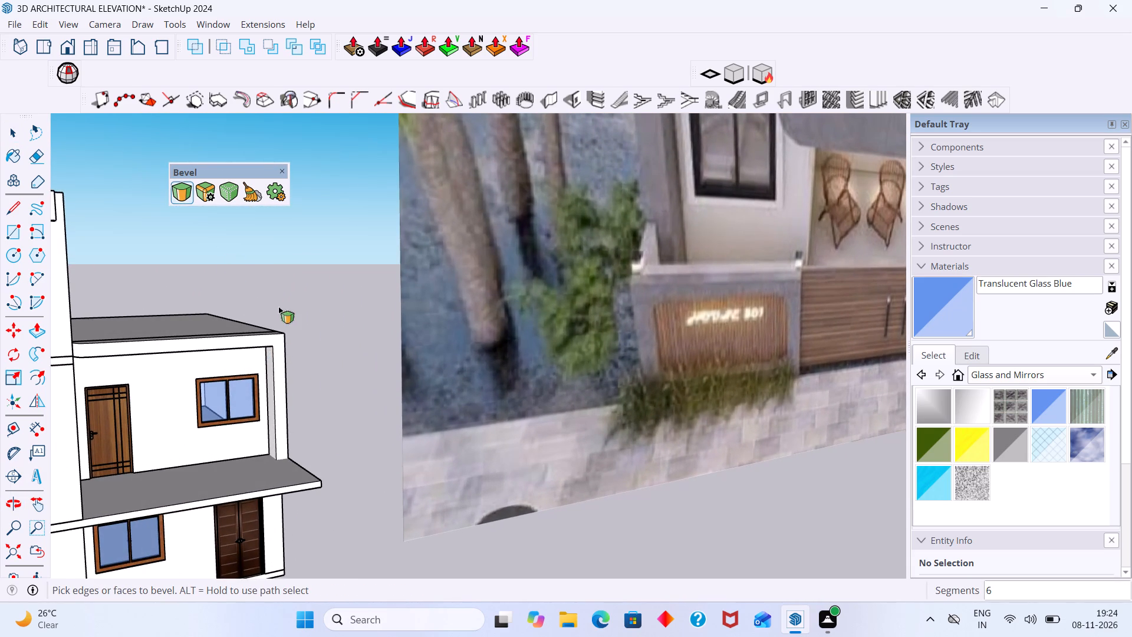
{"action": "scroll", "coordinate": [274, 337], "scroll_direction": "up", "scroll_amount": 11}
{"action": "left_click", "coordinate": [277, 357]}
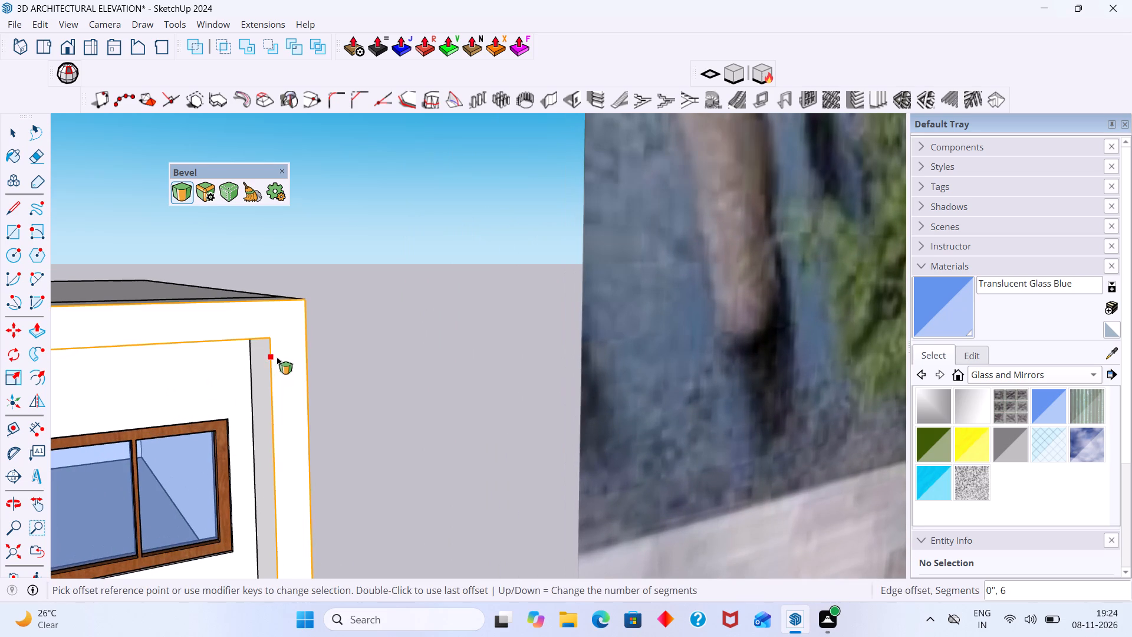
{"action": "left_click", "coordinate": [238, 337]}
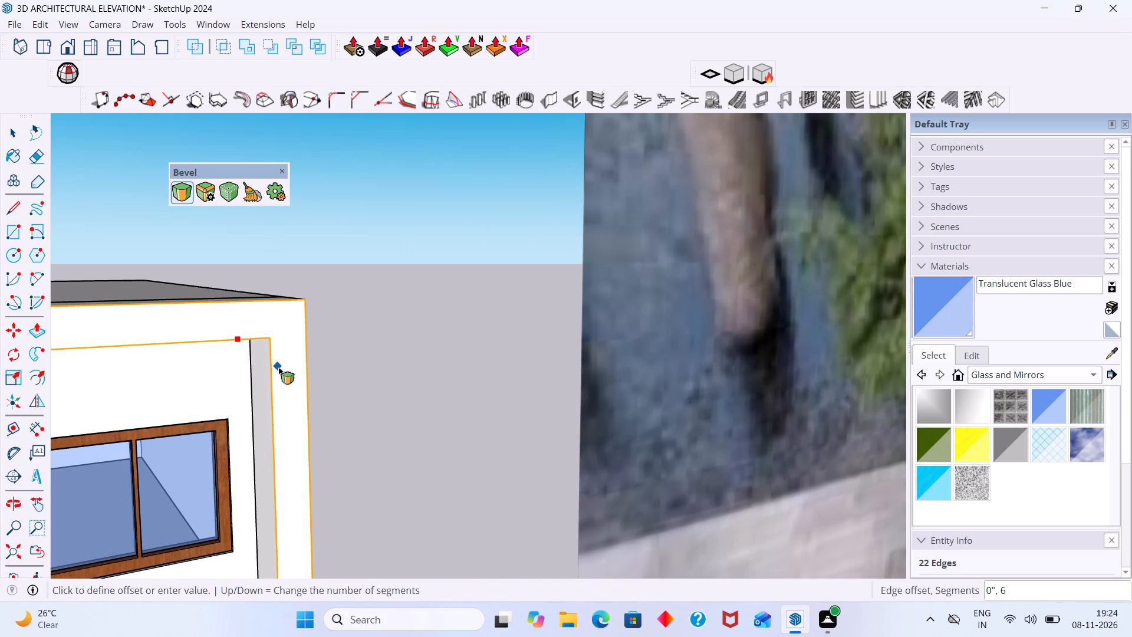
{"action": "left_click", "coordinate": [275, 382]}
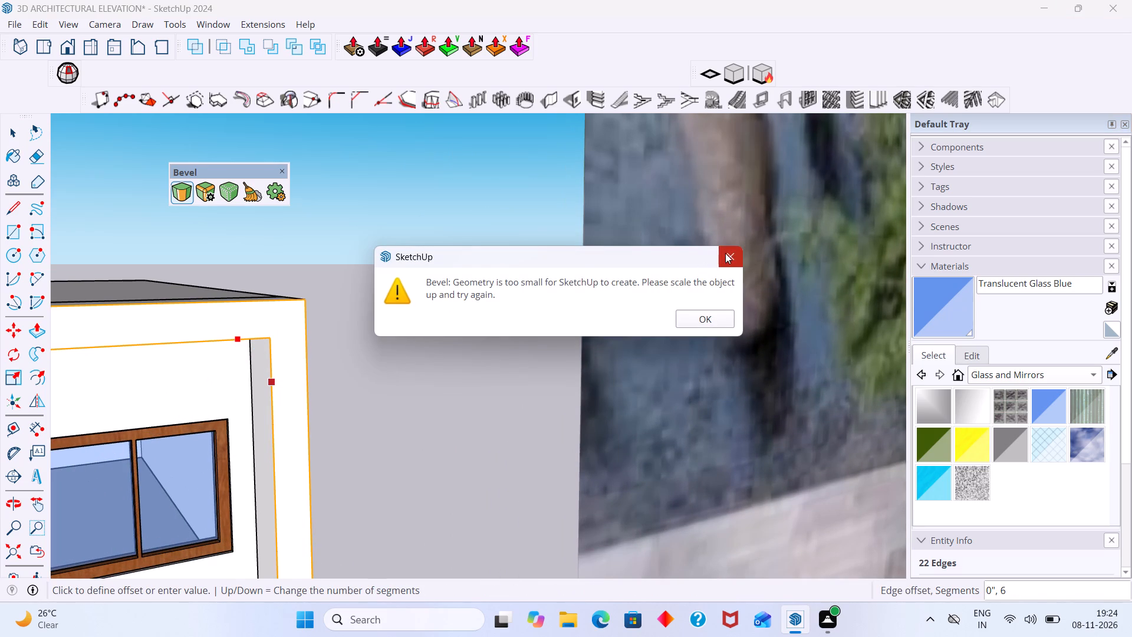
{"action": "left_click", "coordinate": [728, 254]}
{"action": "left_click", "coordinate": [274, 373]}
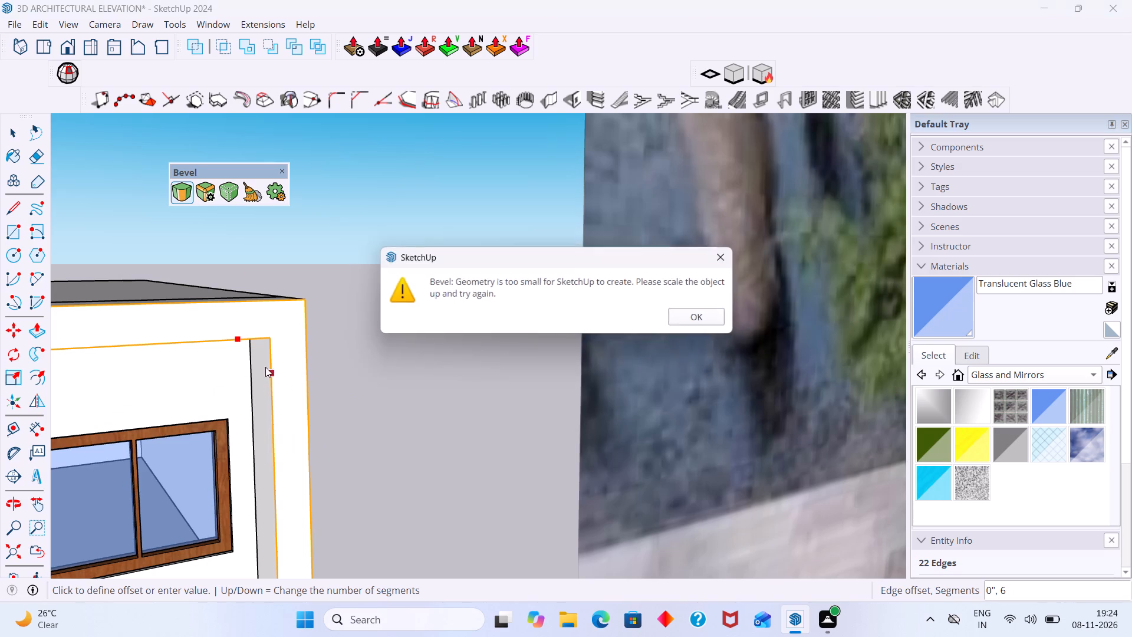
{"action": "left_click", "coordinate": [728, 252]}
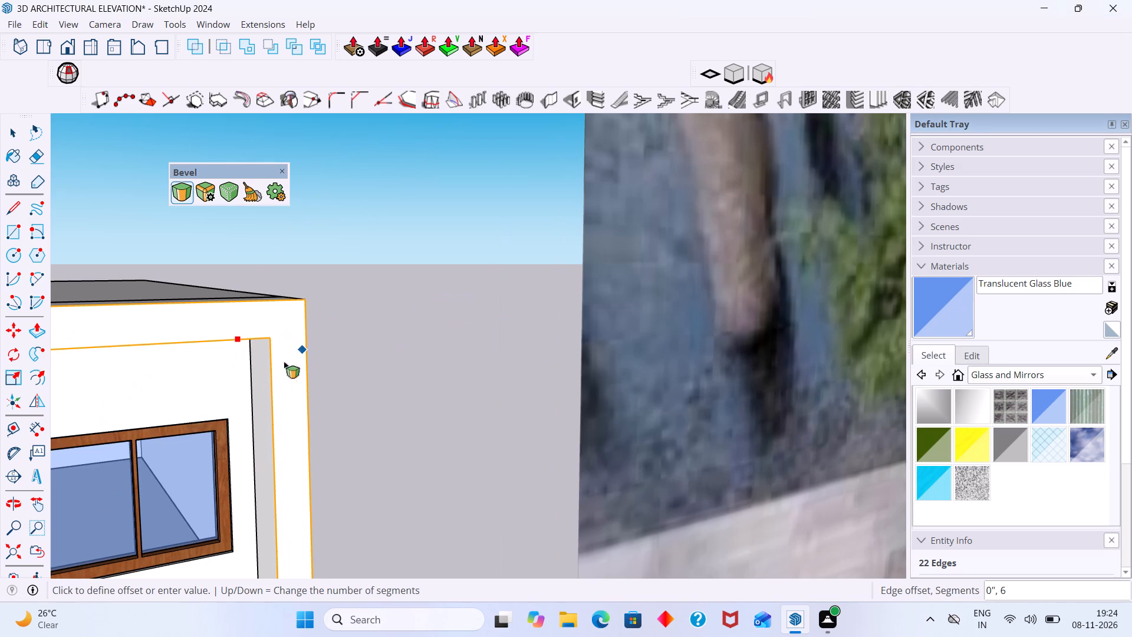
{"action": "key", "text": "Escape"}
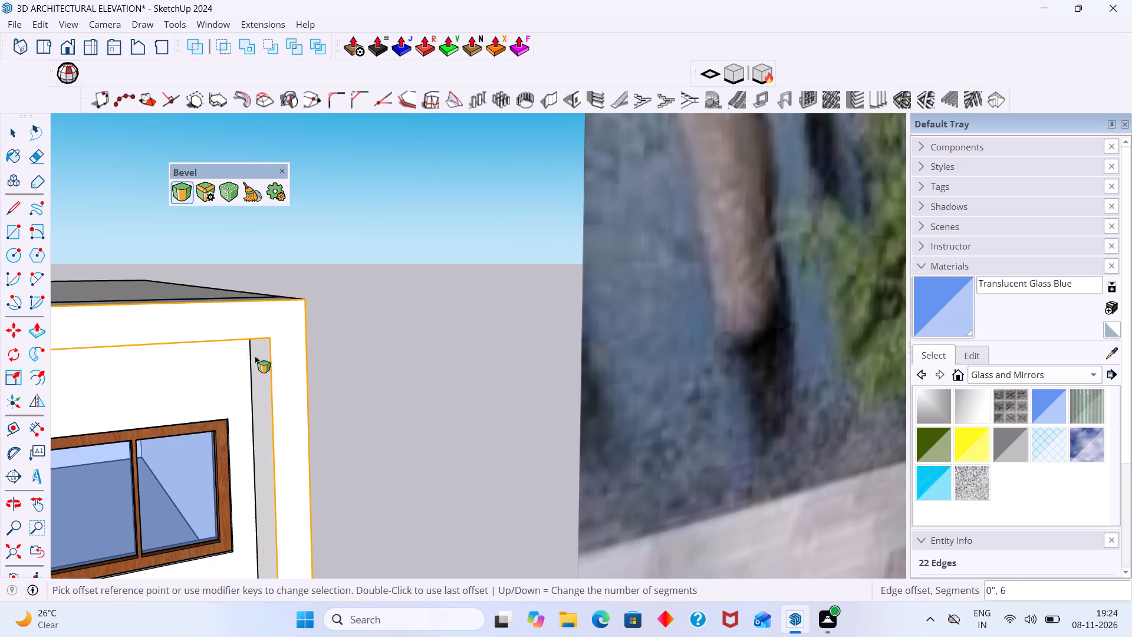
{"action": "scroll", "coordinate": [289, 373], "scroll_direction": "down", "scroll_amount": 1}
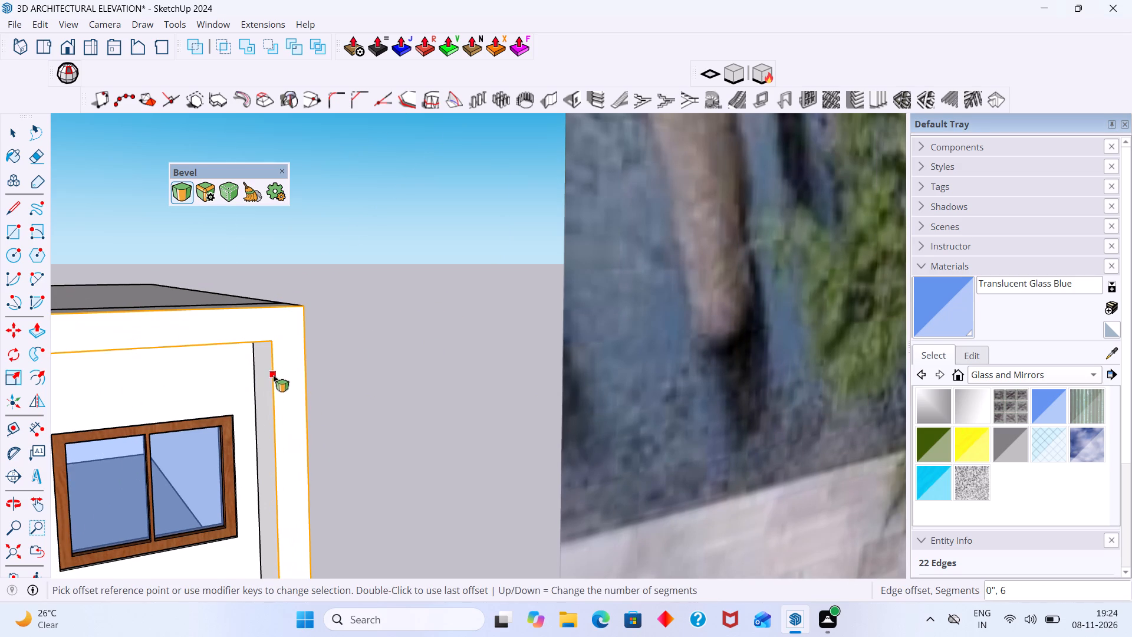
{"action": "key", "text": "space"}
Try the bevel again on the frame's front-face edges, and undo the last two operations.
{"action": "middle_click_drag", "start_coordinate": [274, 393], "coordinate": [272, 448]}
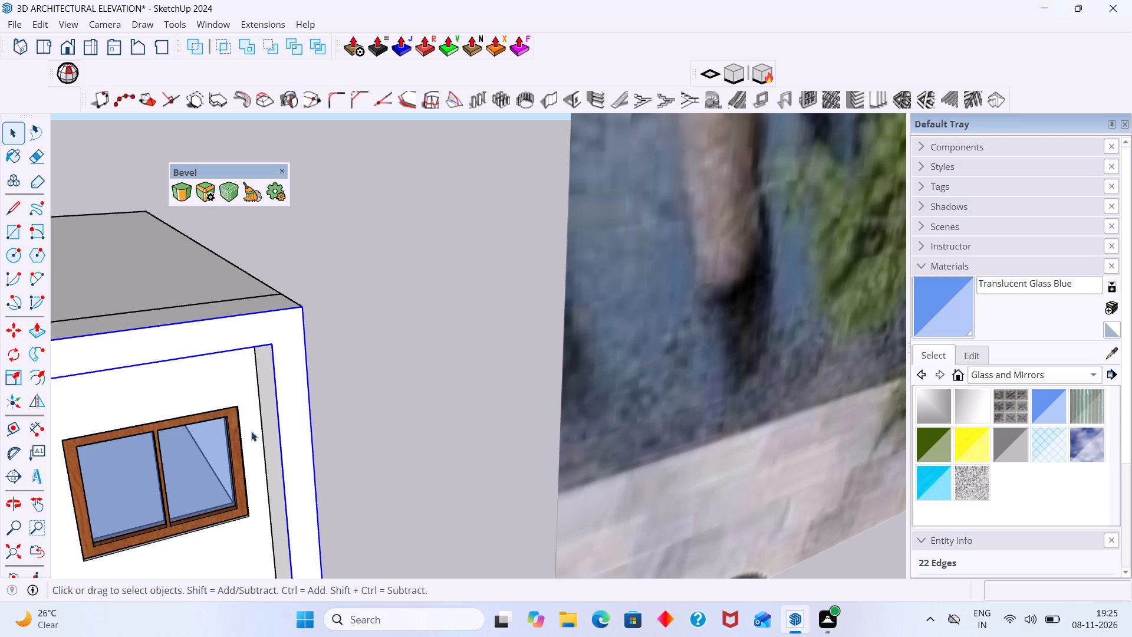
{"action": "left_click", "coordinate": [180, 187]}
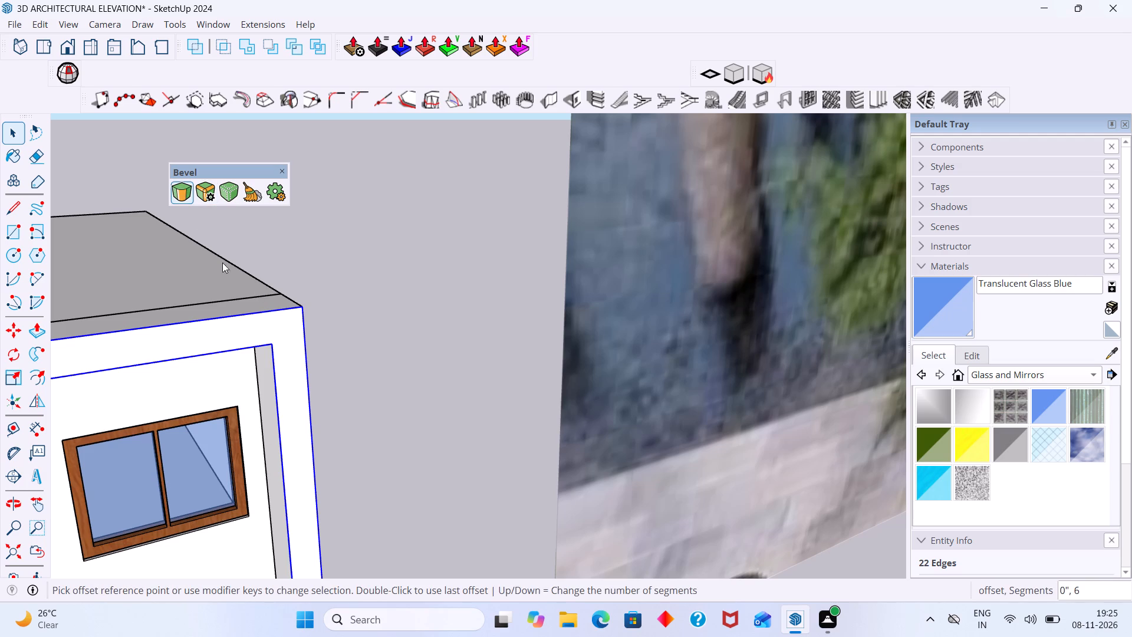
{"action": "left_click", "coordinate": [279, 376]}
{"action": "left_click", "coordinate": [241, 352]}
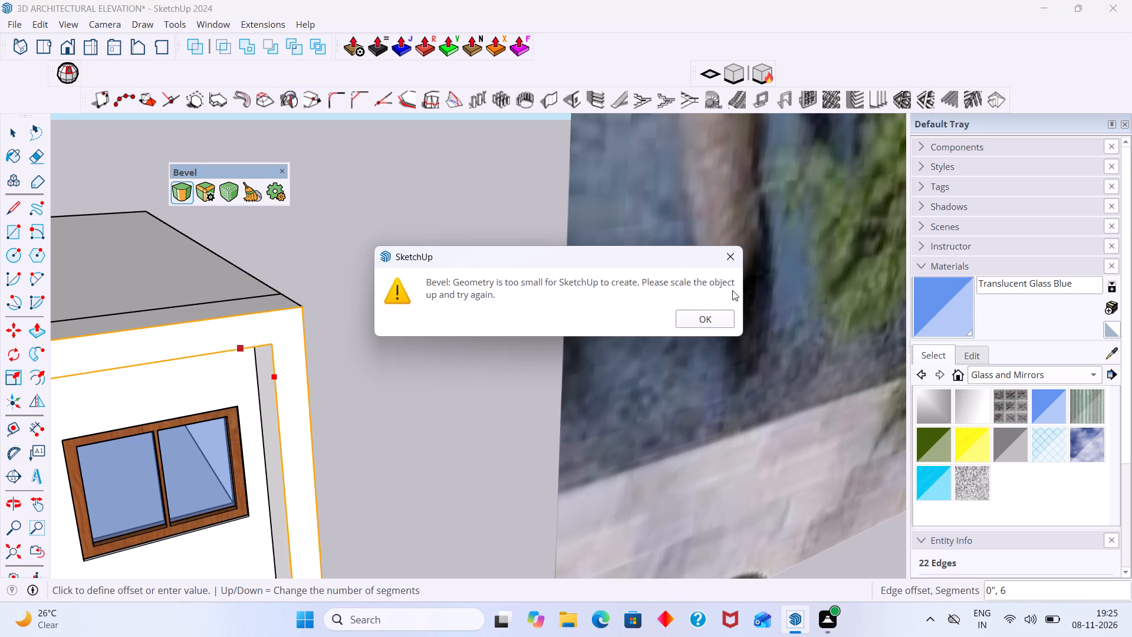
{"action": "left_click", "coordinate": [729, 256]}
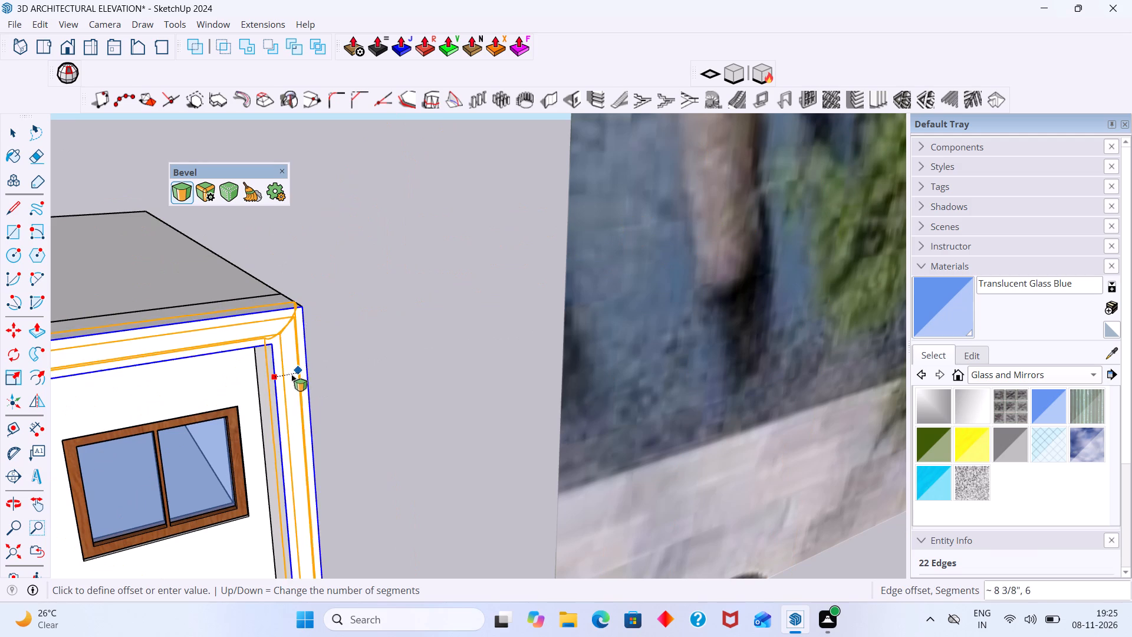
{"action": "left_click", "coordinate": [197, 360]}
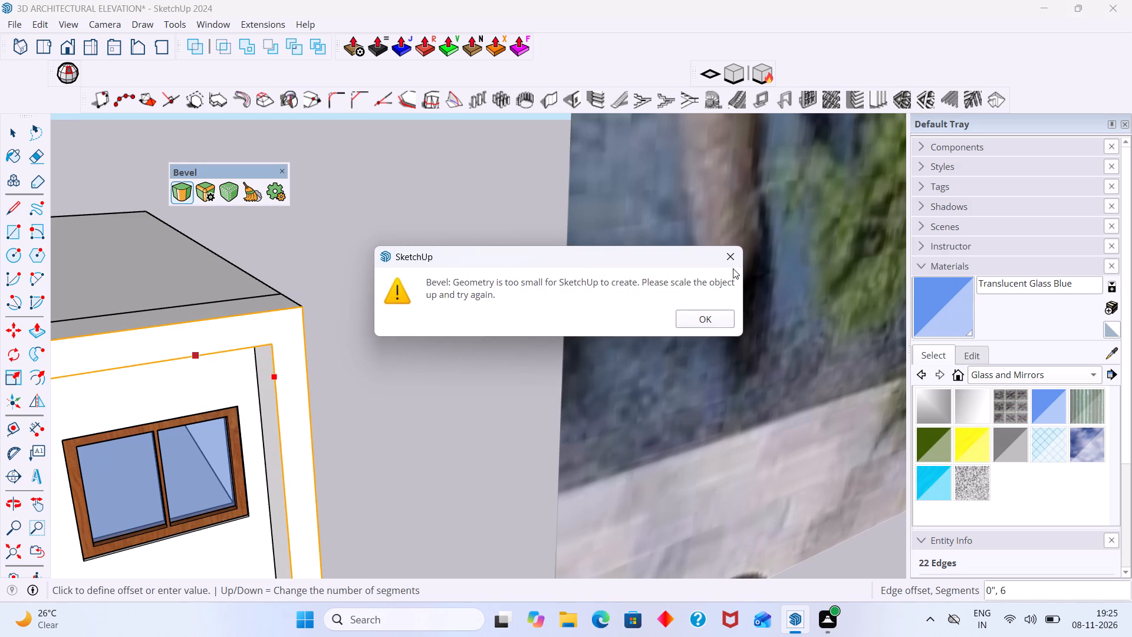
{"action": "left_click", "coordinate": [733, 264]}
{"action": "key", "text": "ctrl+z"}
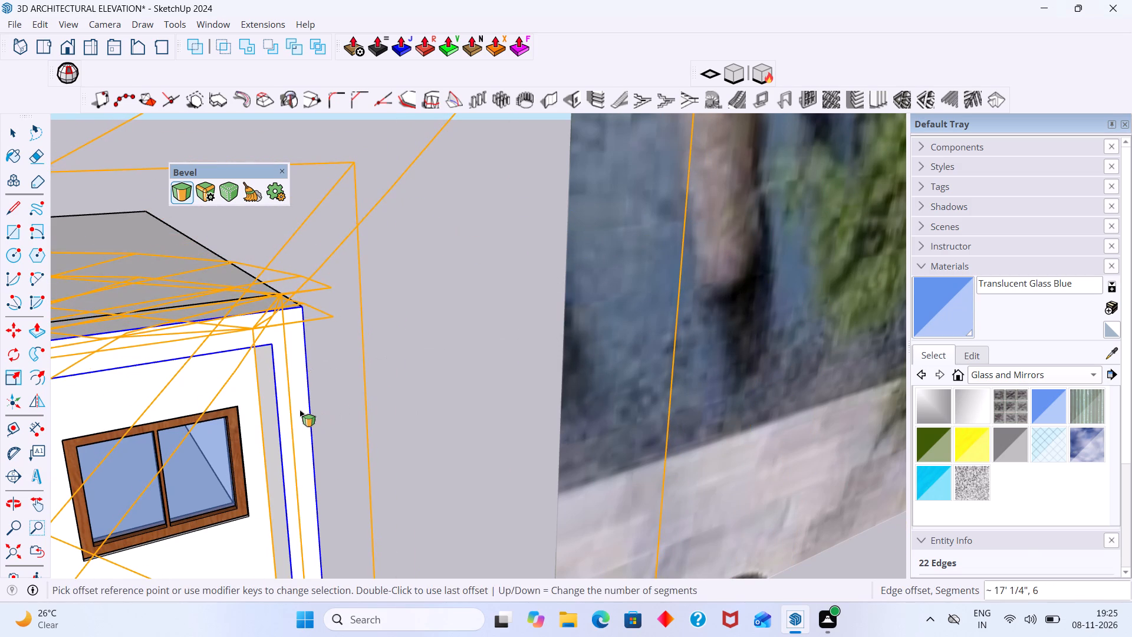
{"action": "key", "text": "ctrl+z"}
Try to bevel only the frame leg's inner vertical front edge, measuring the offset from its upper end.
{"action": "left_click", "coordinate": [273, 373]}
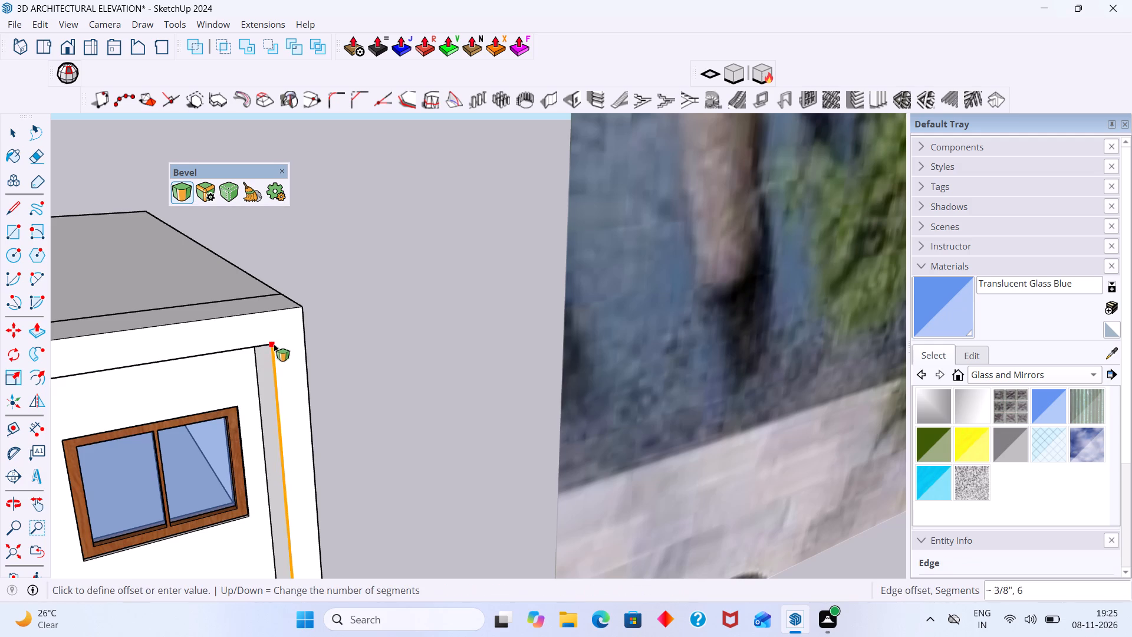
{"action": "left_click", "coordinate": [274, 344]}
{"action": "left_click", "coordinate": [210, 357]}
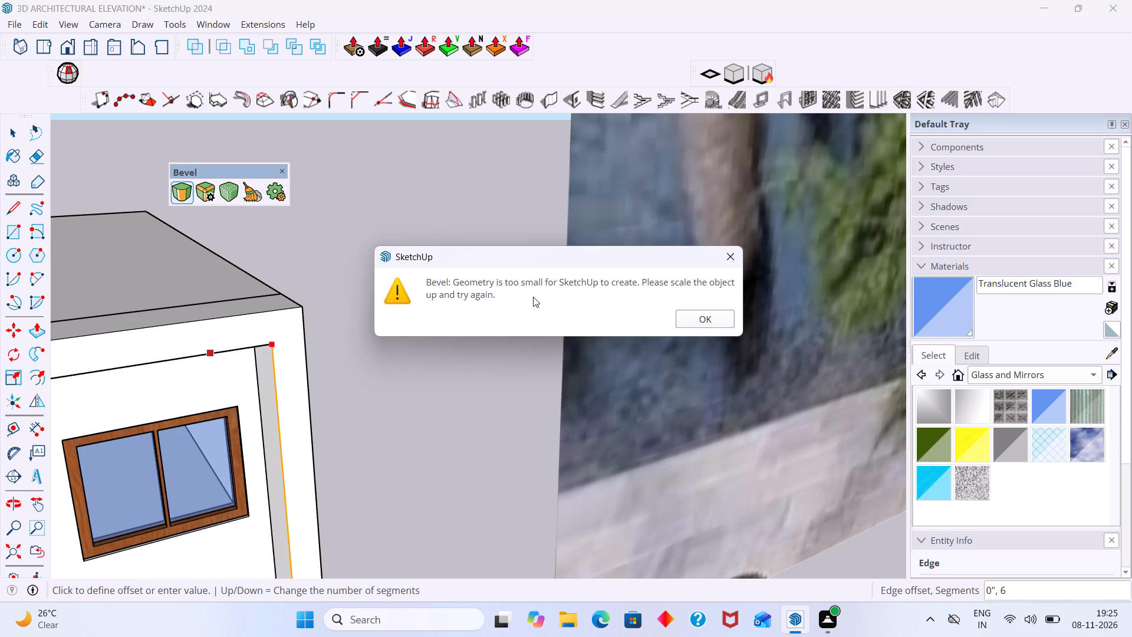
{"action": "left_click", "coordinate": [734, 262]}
Undo the Push/Pull that formed the vertical frame leg below the roof band.
{"action": "key", "text": "ctrl+z"}
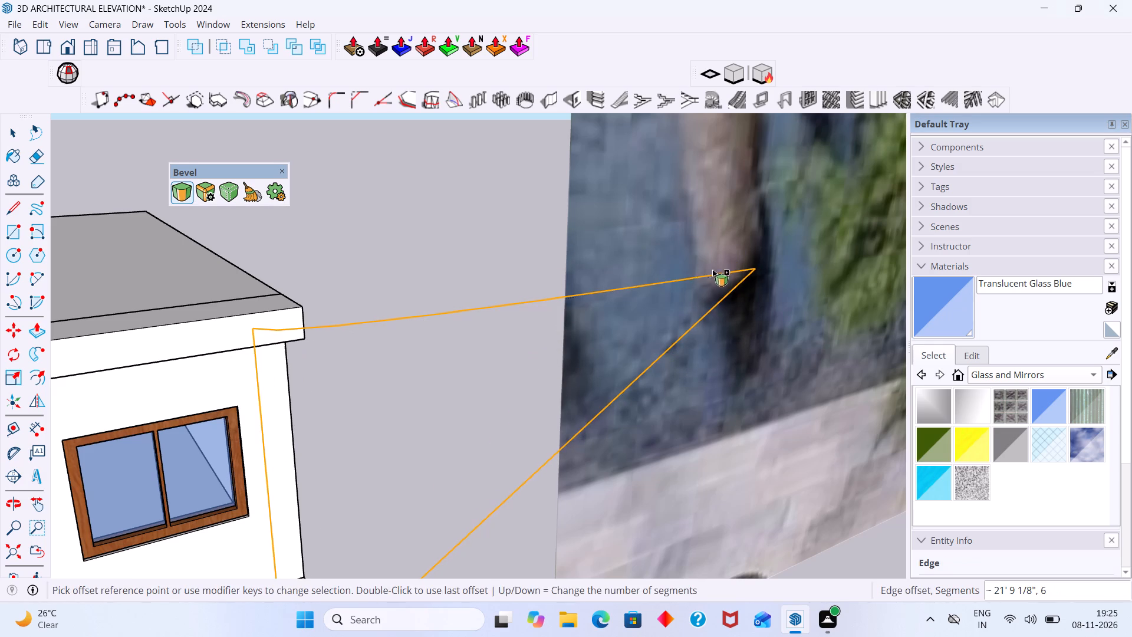
{"action": "key", "text": "space"}
{"action": "scroll", "coordinate": [386, 321], "scroll_direction": "down", "scroll_amount": 8}
{"action": "middle_click_drag", "start_coordinate": [364, 350], "coordinate": [290, 369]}
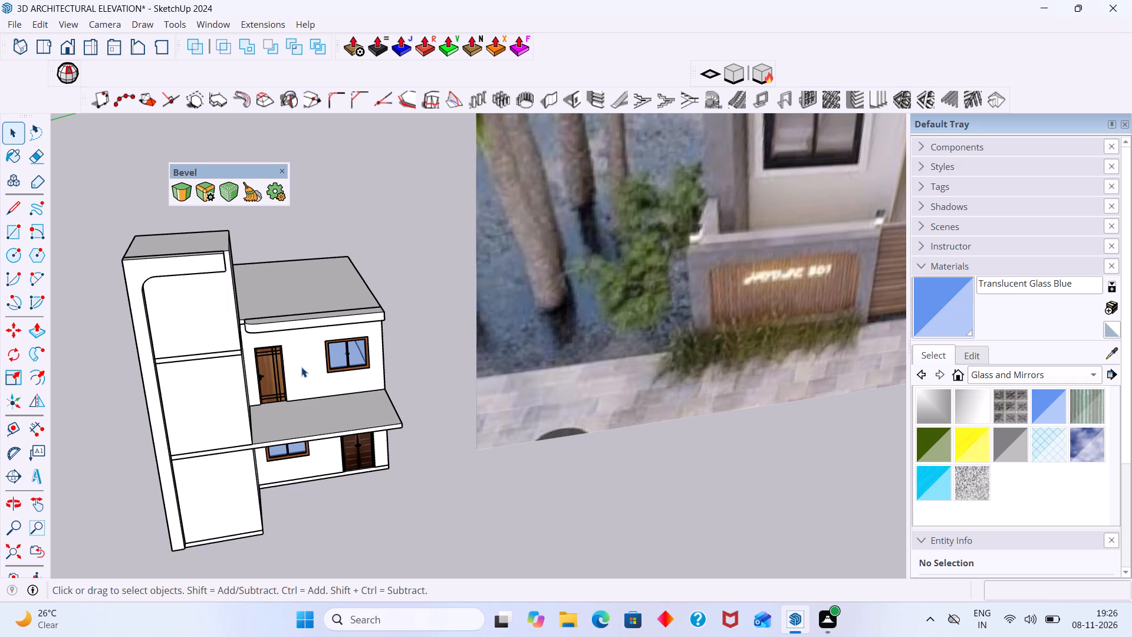
Redo the Push/Pull that forms the vertical frame leg below the roof band.
{"action": "middle_click_drag", "start_coordinate": [421, 336], "coordinate": [402, 330]}
{"action": "middle_click_drag", "start_coordinate": [402, 330], "coordinate": [376, 318]}
{"action": "scroll", "coordinate": [384, 341], "scroll_direction": "down", "scroll_amount": 4}
{"action": "middle_click_drag", "start_coordinate": [401, 373], "coordinate": [363, 346]}
{"action": "scroll", "coordinate": [384, 344], "scroll_direction": "up", "scroll_amount": 2}
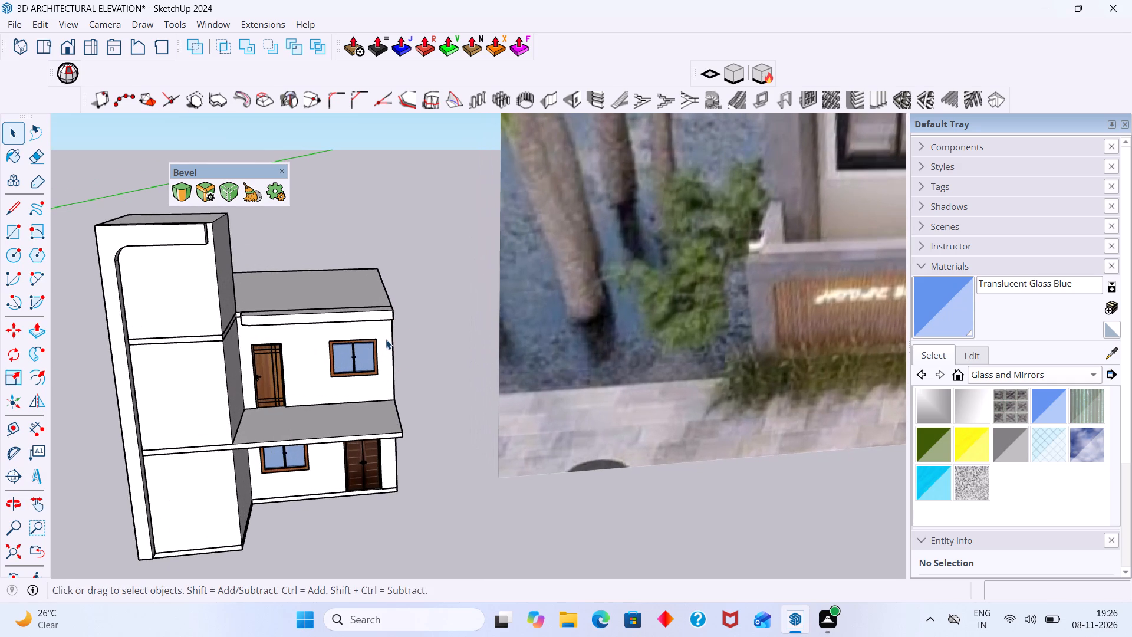
{"action": "key", "text": "ctrl+y"}
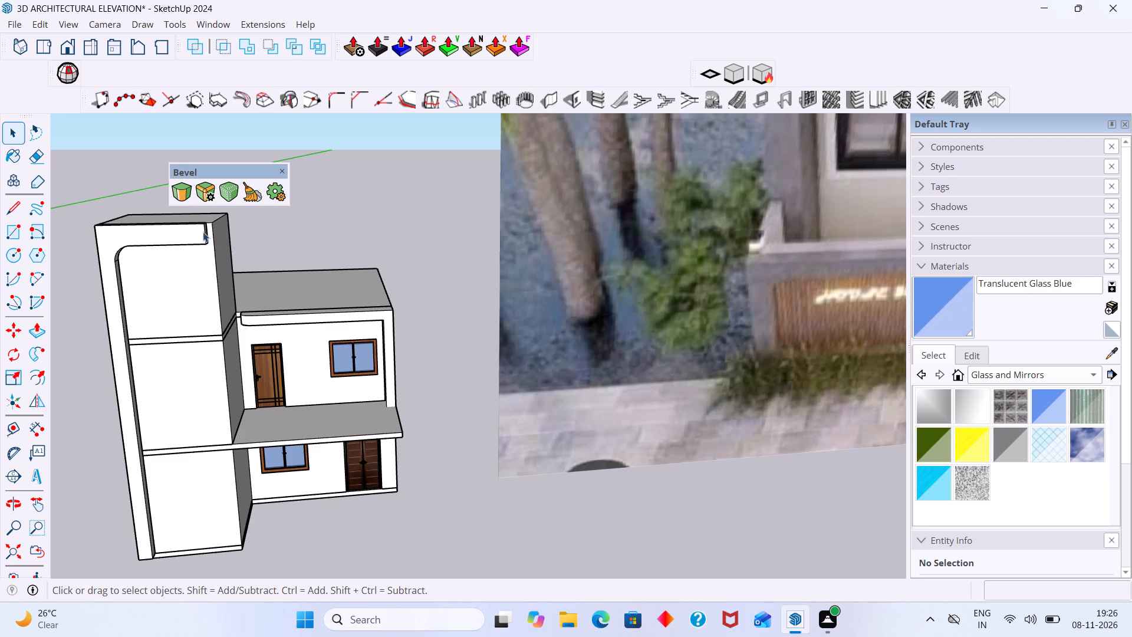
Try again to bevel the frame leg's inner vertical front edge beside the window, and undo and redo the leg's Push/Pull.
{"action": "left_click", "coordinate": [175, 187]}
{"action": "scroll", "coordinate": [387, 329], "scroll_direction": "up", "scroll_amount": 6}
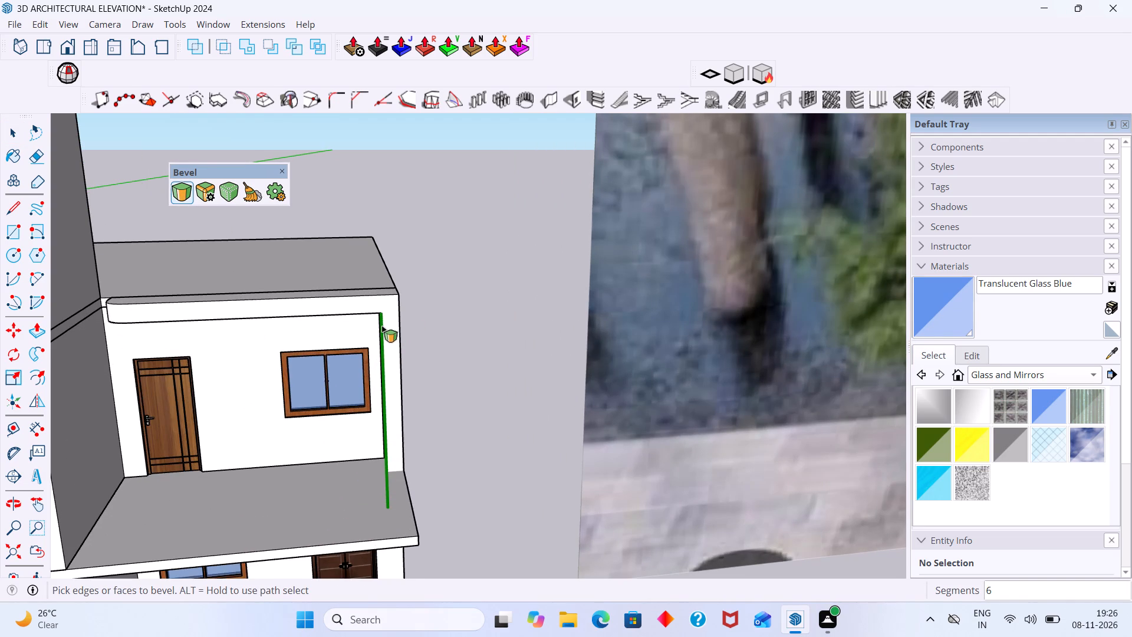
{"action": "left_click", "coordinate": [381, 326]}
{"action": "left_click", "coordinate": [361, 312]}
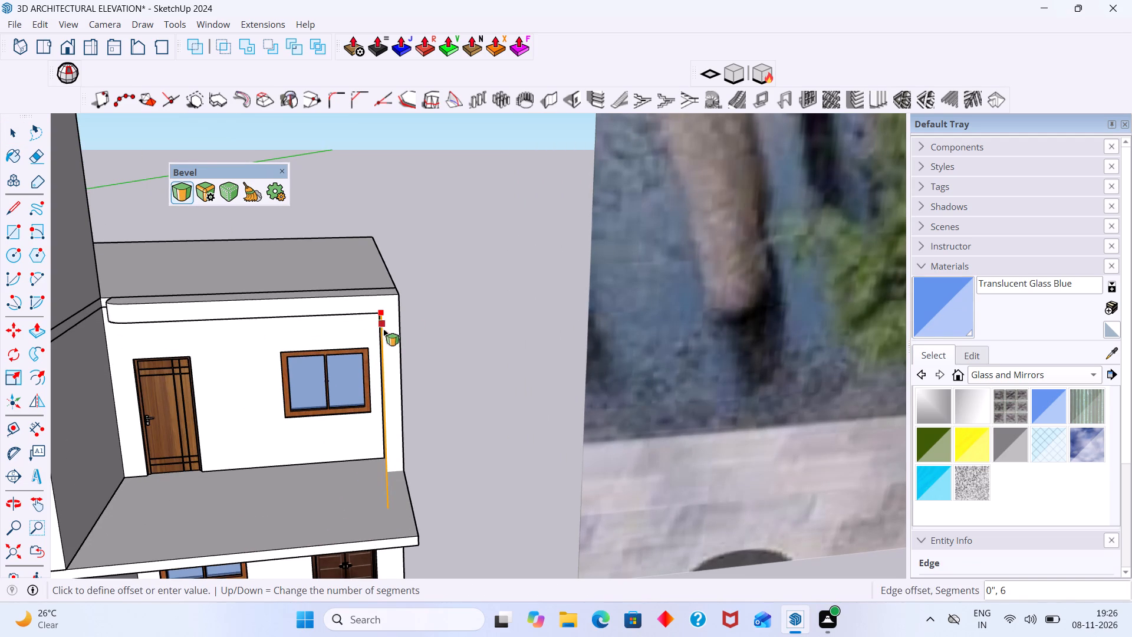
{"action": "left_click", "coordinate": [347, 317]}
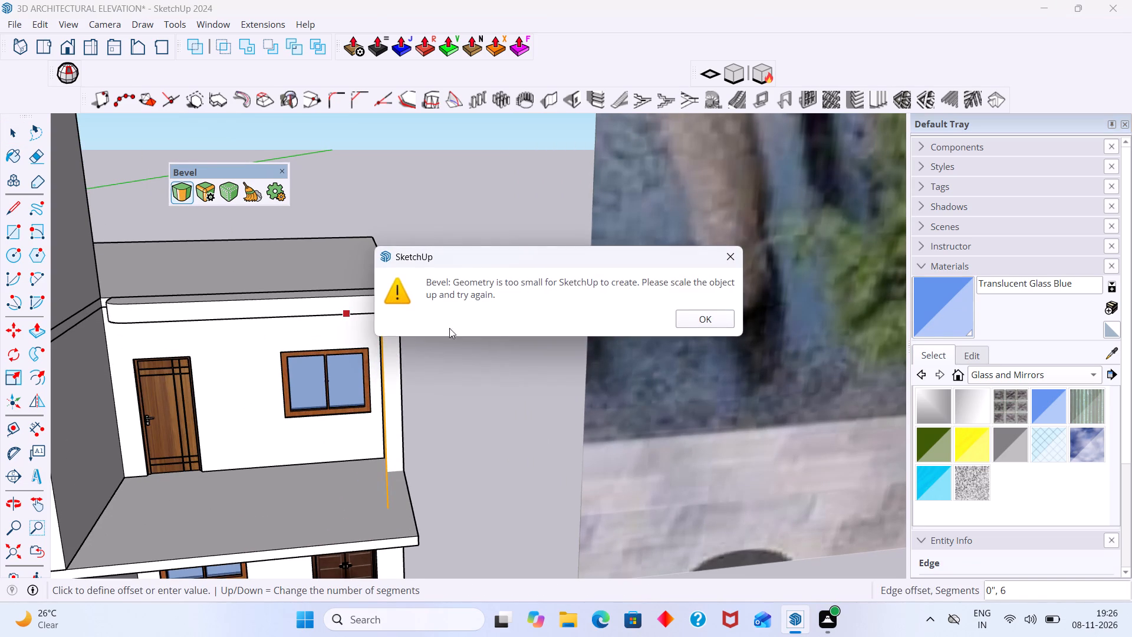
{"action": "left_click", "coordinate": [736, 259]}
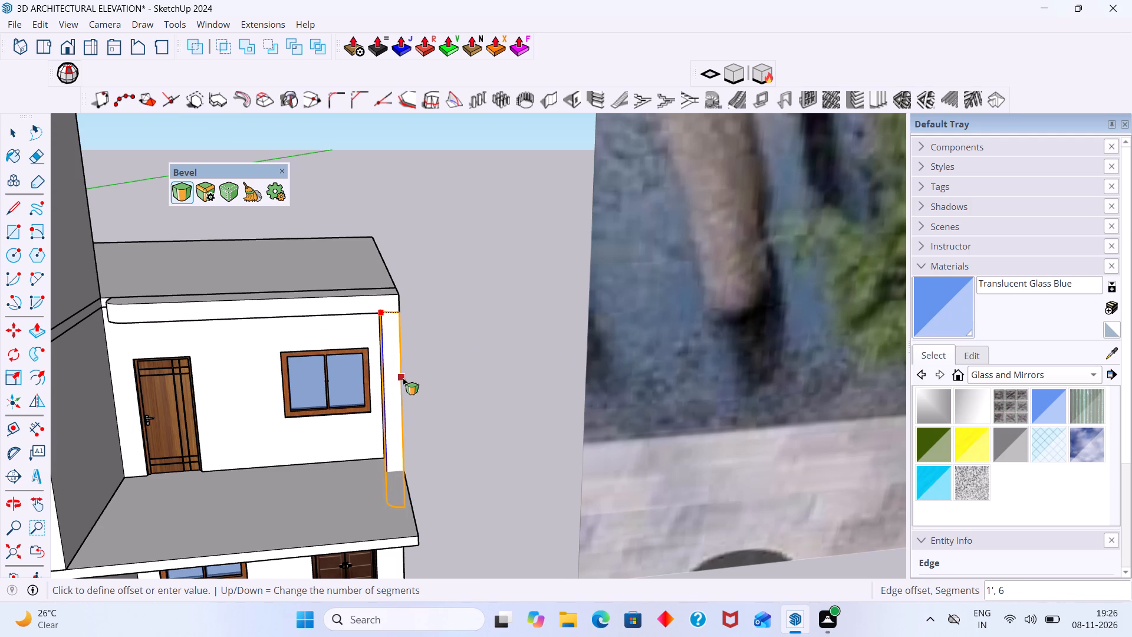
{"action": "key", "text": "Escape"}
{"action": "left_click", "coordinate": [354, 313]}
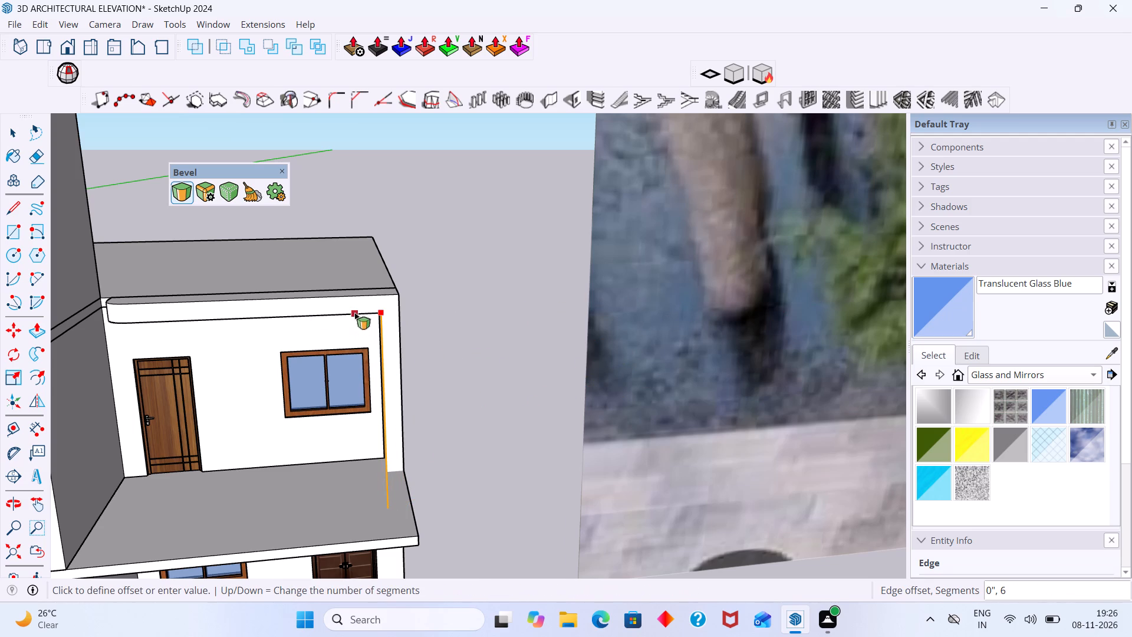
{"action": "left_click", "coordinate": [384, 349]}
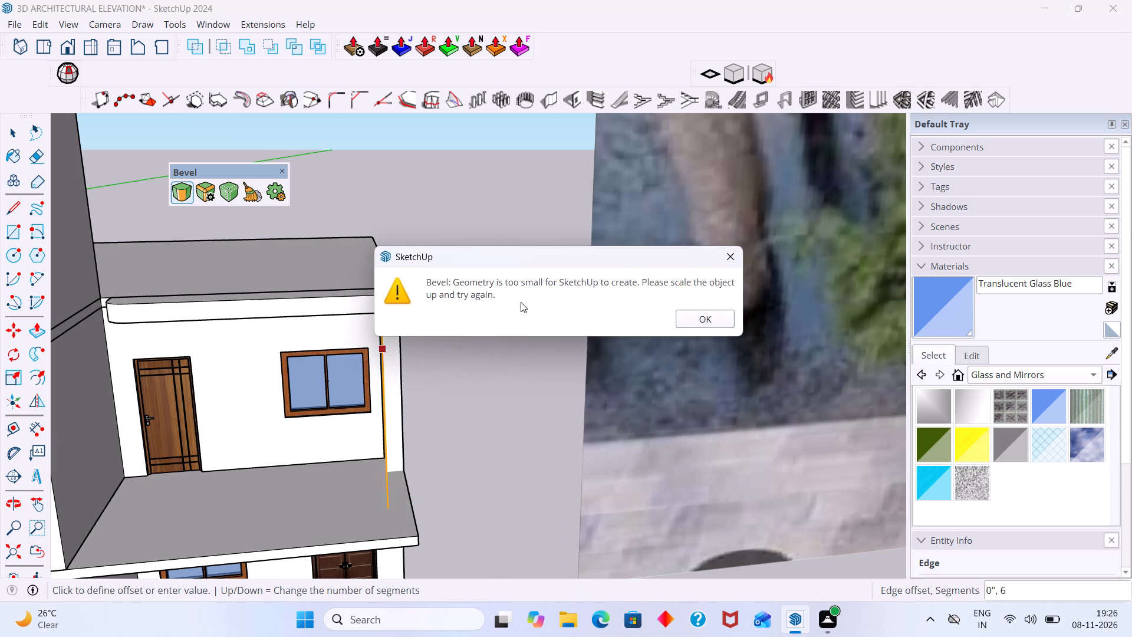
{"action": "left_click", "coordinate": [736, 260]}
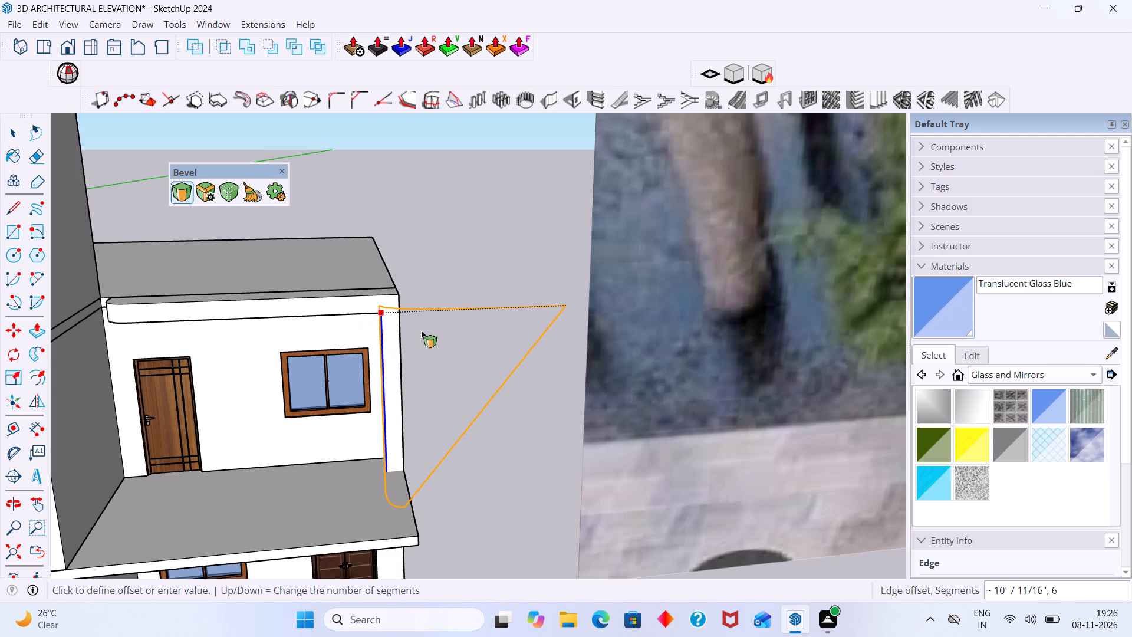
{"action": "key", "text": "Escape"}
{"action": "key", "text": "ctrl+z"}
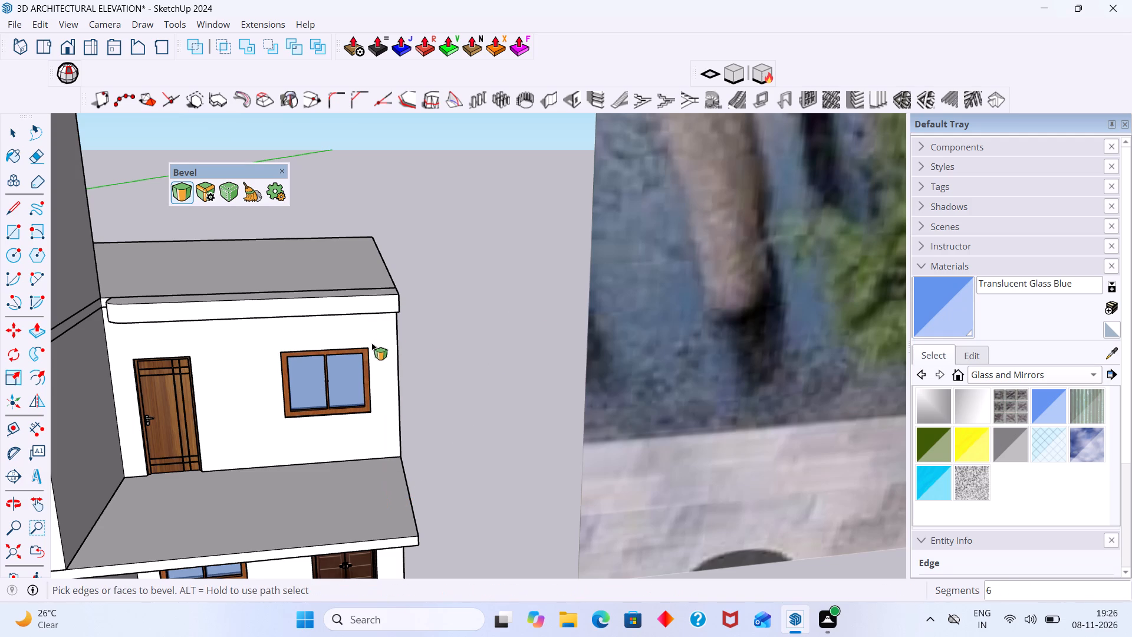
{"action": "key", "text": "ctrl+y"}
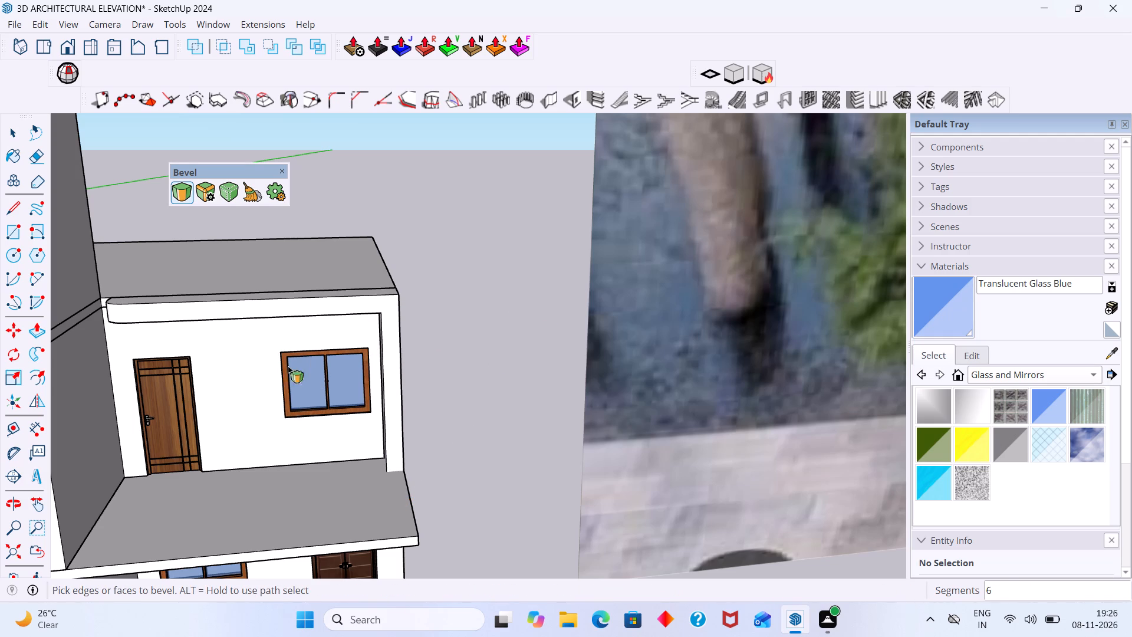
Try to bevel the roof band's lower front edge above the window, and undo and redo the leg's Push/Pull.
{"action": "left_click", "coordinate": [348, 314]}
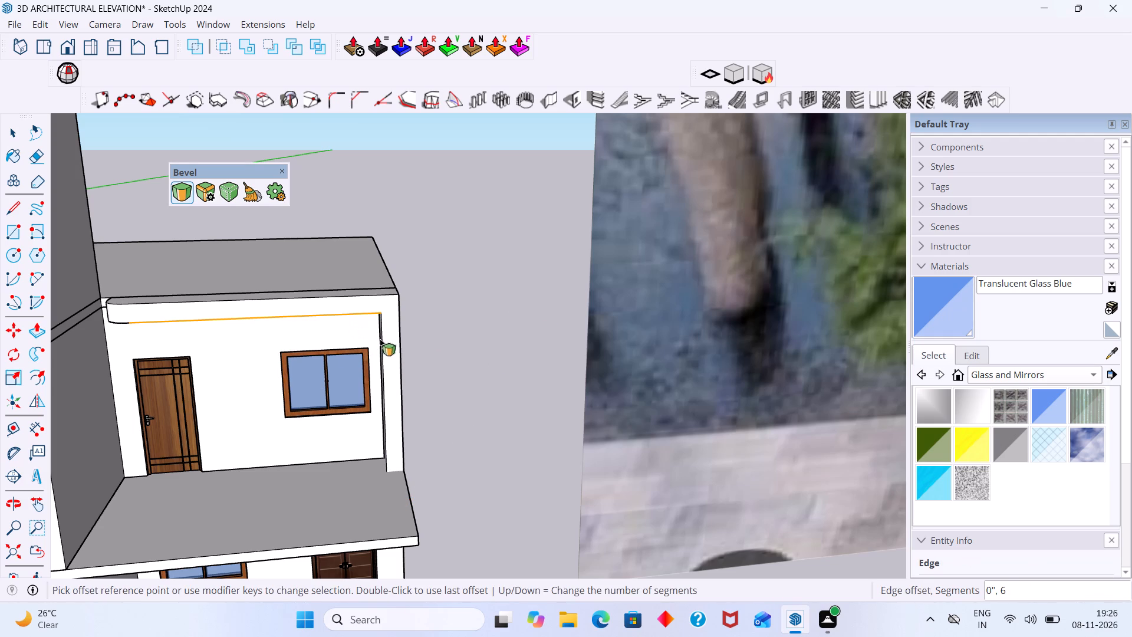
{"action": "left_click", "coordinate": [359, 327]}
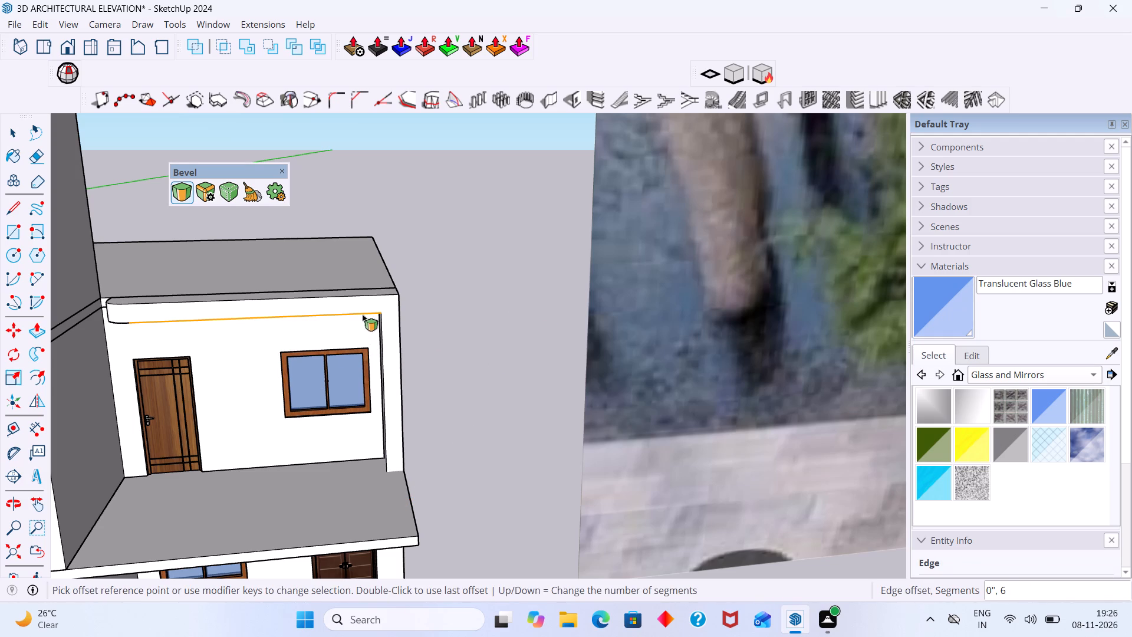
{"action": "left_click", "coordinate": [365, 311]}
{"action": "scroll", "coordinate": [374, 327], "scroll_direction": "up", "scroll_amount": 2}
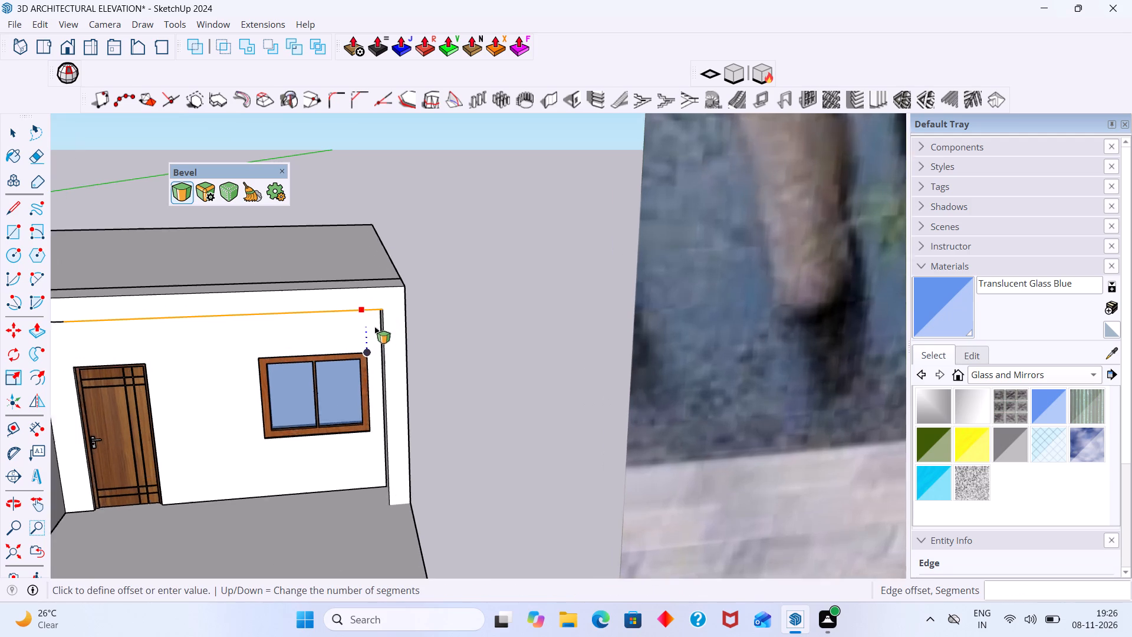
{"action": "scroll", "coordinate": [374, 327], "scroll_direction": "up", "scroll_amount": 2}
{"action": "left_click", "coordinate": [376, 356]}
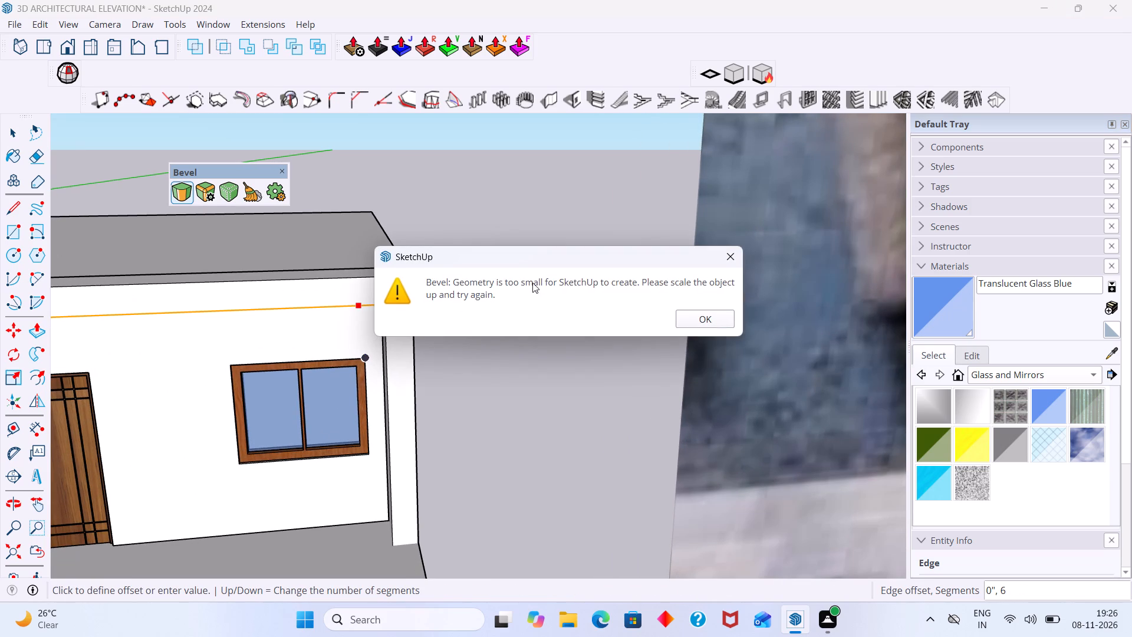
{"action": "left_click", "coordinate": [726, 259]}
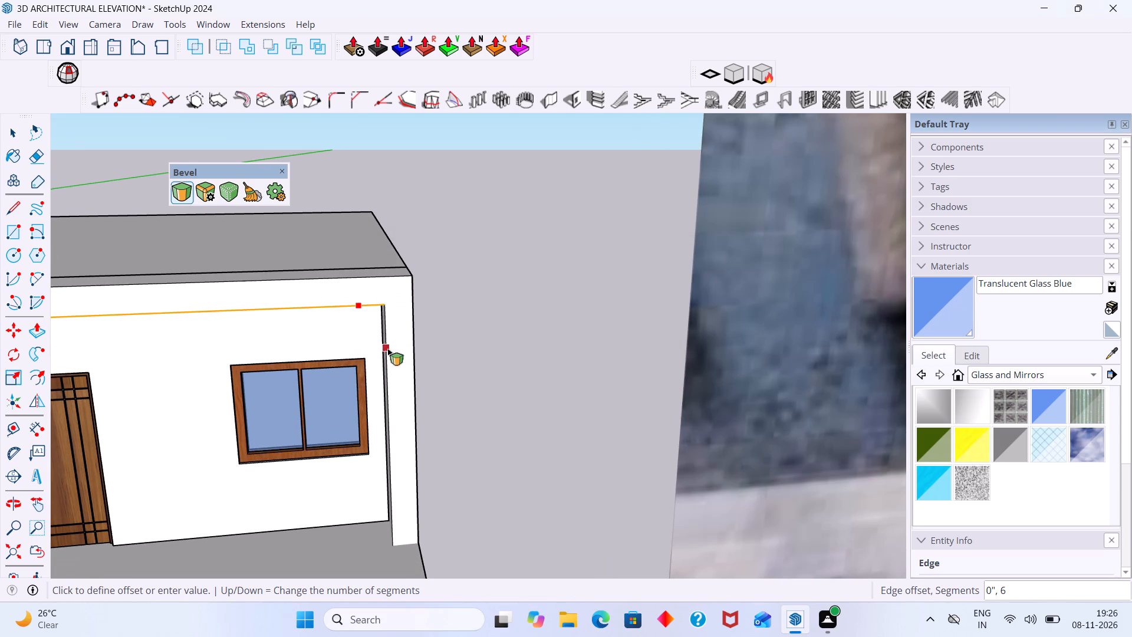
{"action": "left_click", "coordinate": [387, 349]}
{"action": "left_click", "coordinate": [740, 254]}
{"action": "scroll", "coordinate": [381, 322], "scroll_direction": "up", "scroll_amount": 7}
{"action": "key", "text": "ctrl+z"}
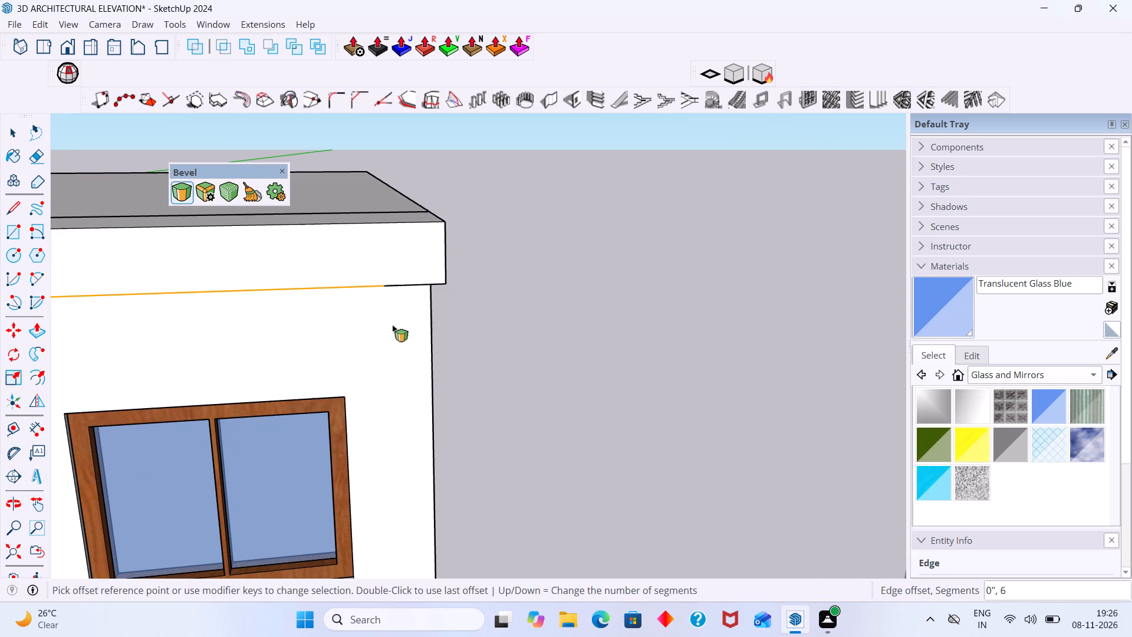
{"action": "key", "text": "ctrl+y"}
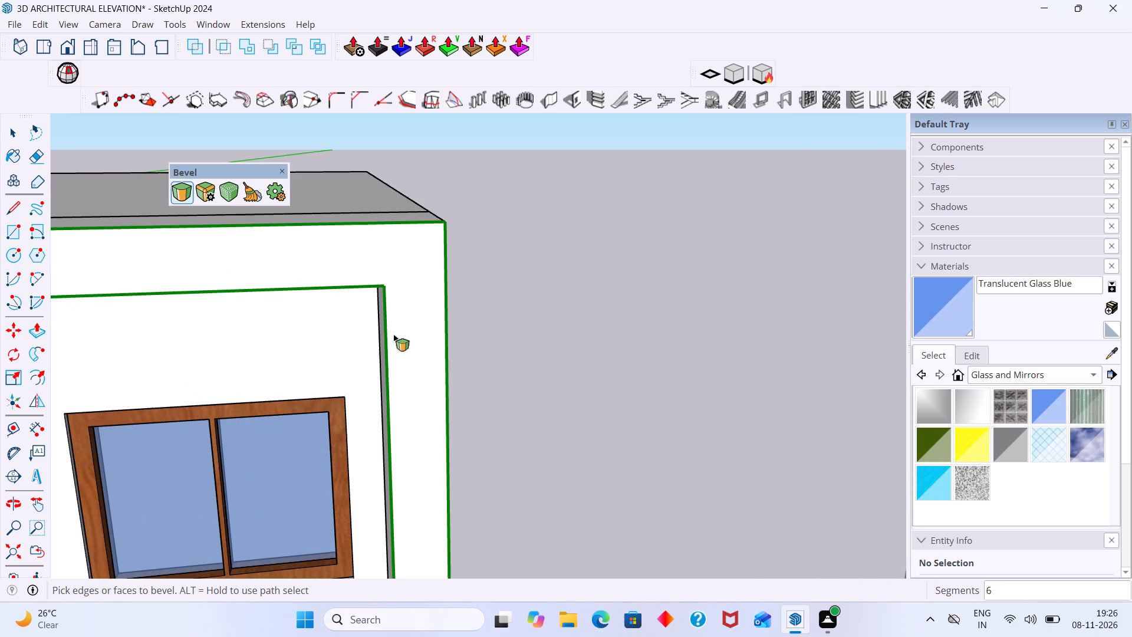
Compare the model's upper-floor frame with the rounded balcony frame in the reference photo.
{"action": "key", "text": "space"}
{"action": "scroll", "coordinate": [381, 341], "scroll_direction": "down", "scroll_amount": 4}
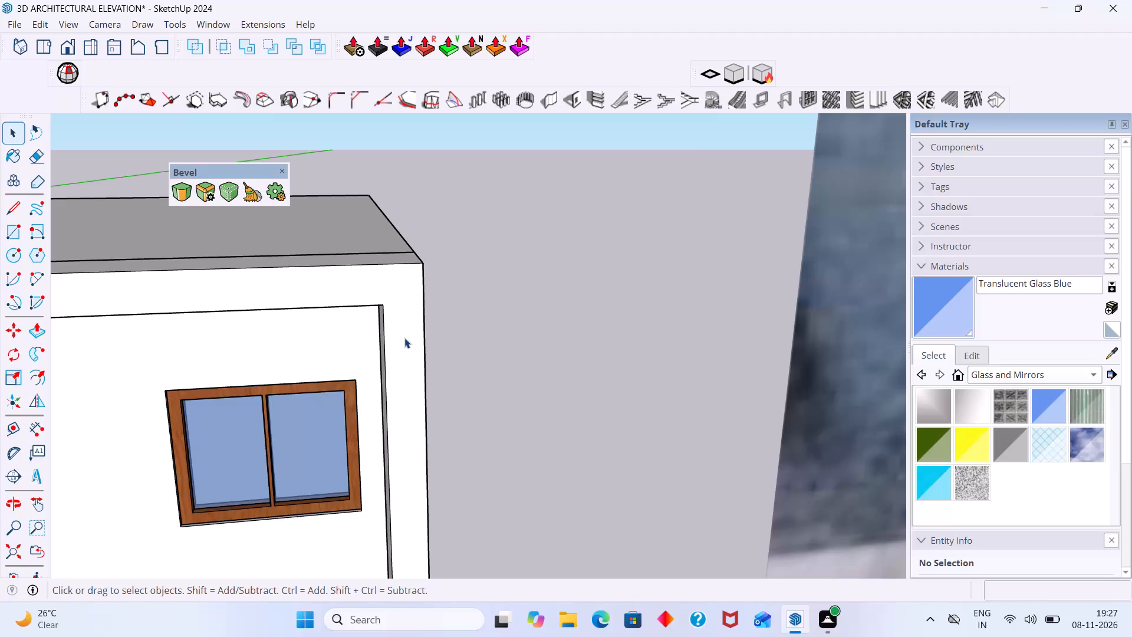
{"action": "scroll", "coordinate": [424, 366], "scroll_direction": "down", "scroll_amount": 20}
{"action": "scroll", "coordinate": [424, 366], "scroll_direction": "down", "scroll_amount": 1}
{"action": "middle_click_drag", "start_coordinate": [463, 346], "coordinate": [463, 346], "text": "shift"}
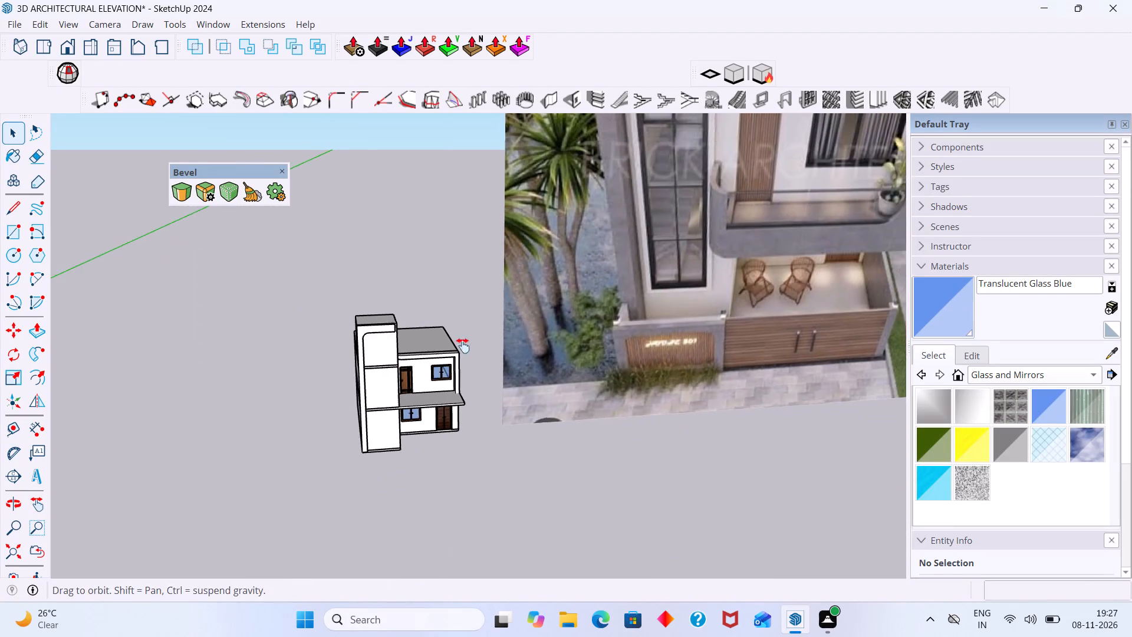
{"action": "middle_click_drag", "start_coordinate": [463, 346], "coordinate": [315, 369], "text": "shift"}
{"action": "middle_click_drag", "start_coordinate": [492, 284], "coordinate": [337, 454], "text": "shift"}
{"action": "middle_click_drag", "start_coordinate": [423, 373], "coordinate": [485, 269], "text": "shift"}
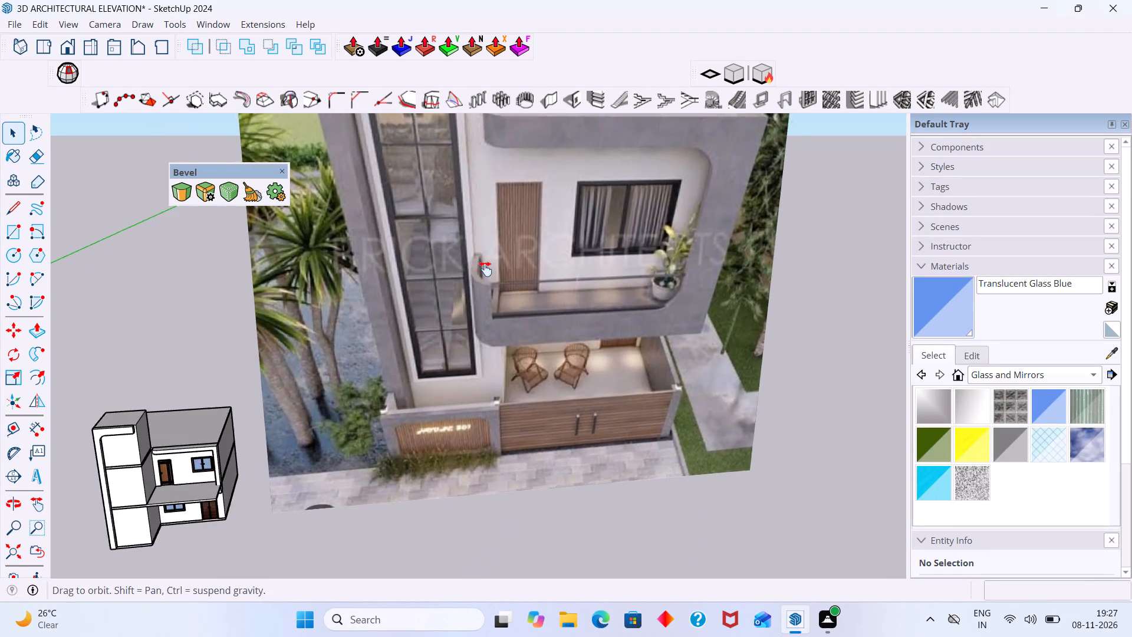
{"action": "middle_click_drag", "start_coordinate": [485, 269], "coordinate": [493, 264], "text": "shift"}
{"action": "middle_click_drag", "start_coordinate": [107, 504], "coordinate": [172, 464]}
{"action": "scroll", "coordinate": [176, 461], "scroll_direction": "up", "scroll_amount": 3}
{"action": "middle_click_drag", "start_coordinate": [182, 459], "coordinate": [328, 392], "text": "shift"}
{"action": "middle_click_drag", "start_coordinate": [332, 397], "coordinate": [349, 396]}
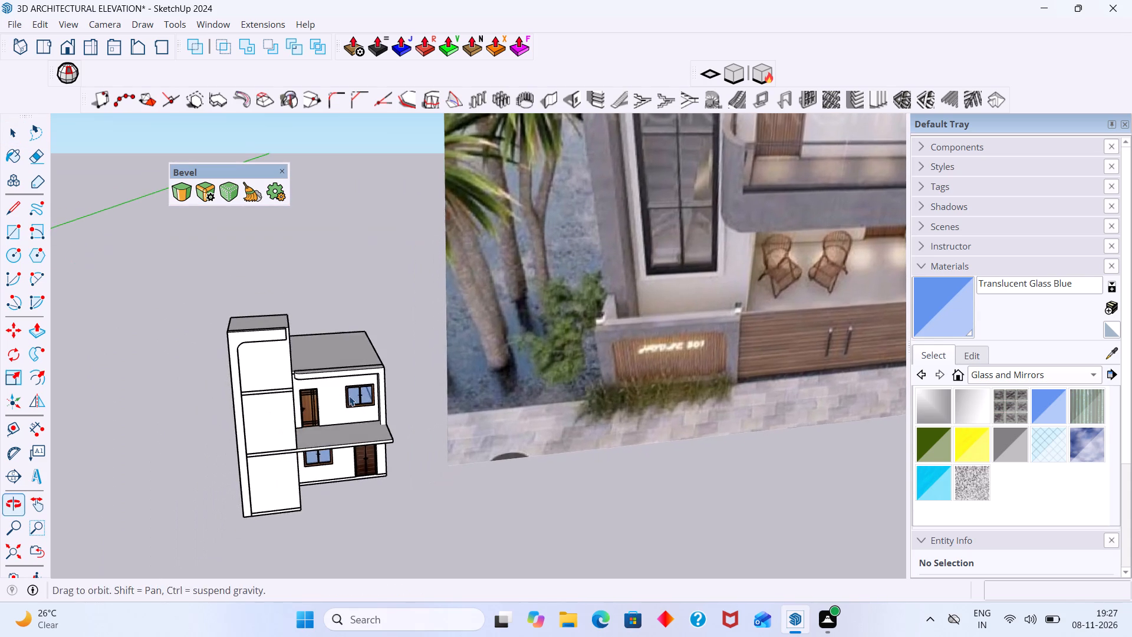
Draw a tangent arc about 1' 3" across on the frame's inner upper corner, joining the leg to the roof band's lower edge.
{"action": "middle_click_drag", "start_coordinate": [349, 396], "coordinate": [301, 421]}
{"action": "scroll", "coordinate": [398, 367], "scroll_direction": "up", "scroll_amount": 12}
{"action": "middle_click_drag", "start_coordinate": [365, 377], "coordinate": [331, 398]}
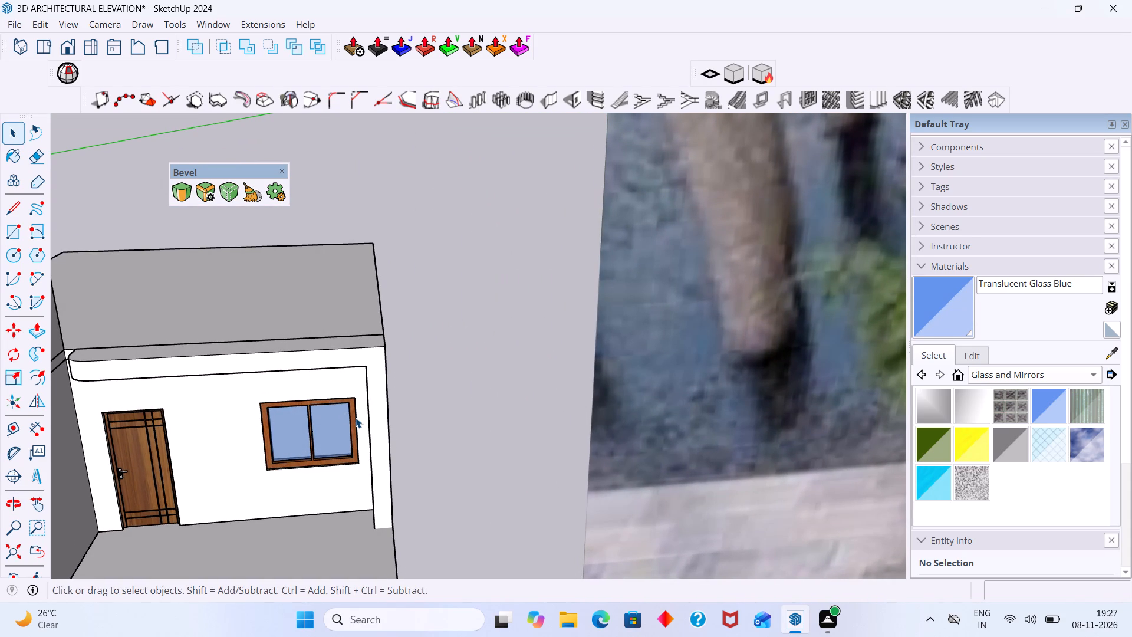
{"action": "key", "text": "a"}
{"action": "scroll", "coordinate": [361, 388], "scroll_direction": "up", "scroll_amount": 8}
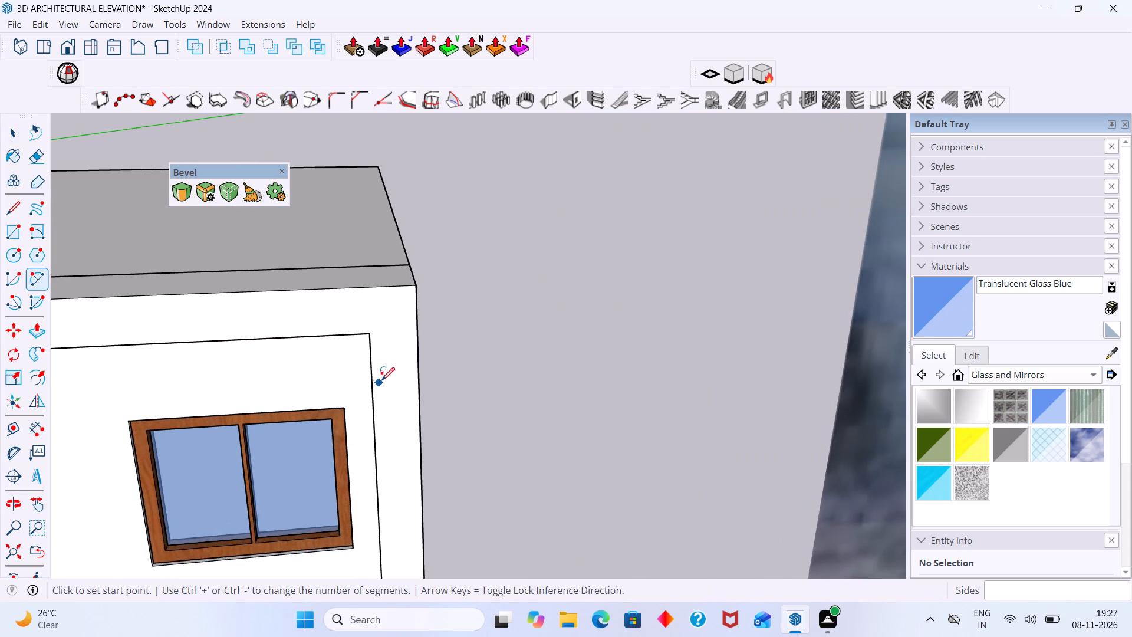
{"action": "middle_click_drag", "start_coordinate": [382, 379], "coordinate": [423, 366]}
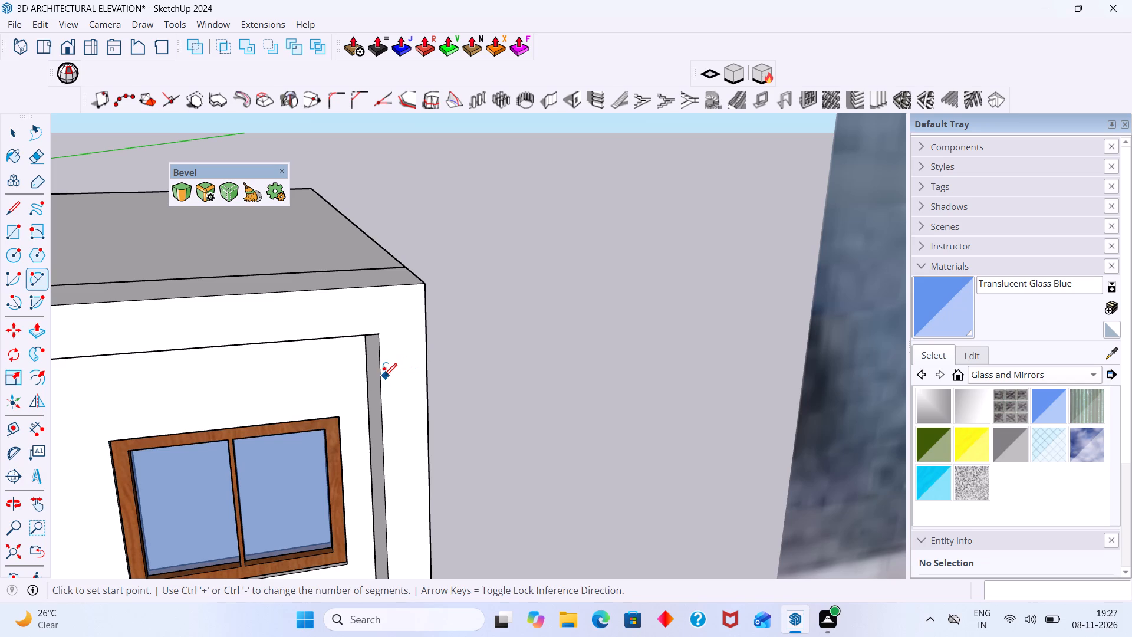
{"action": "left_click", "coordinate": [381, 374]}
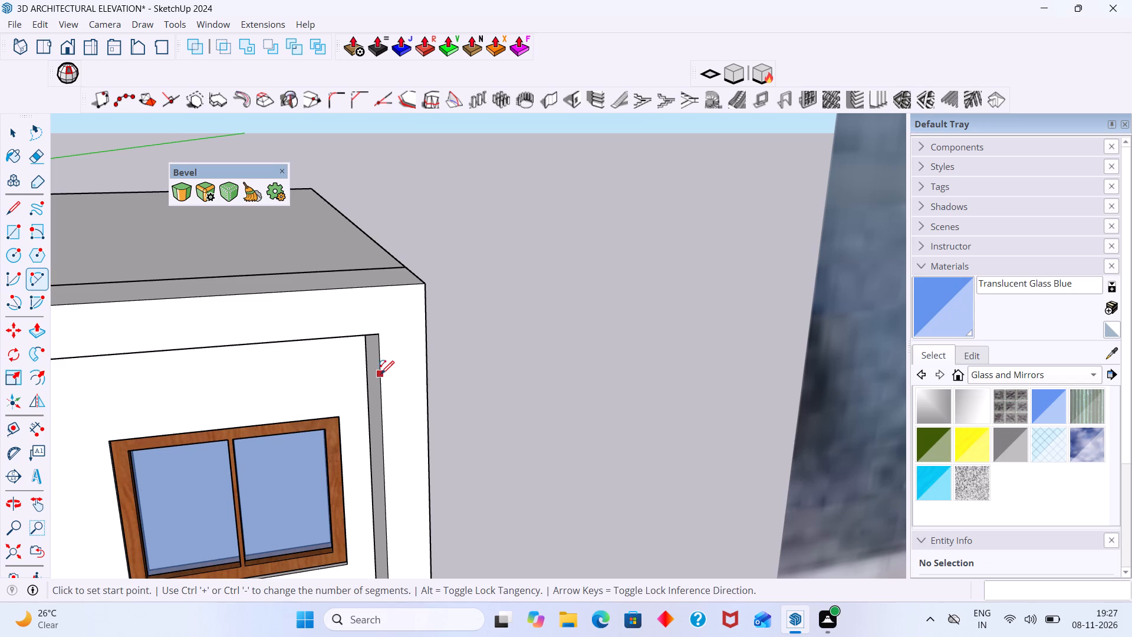
{"action": "left_click", "coordinate": [334, 336]}
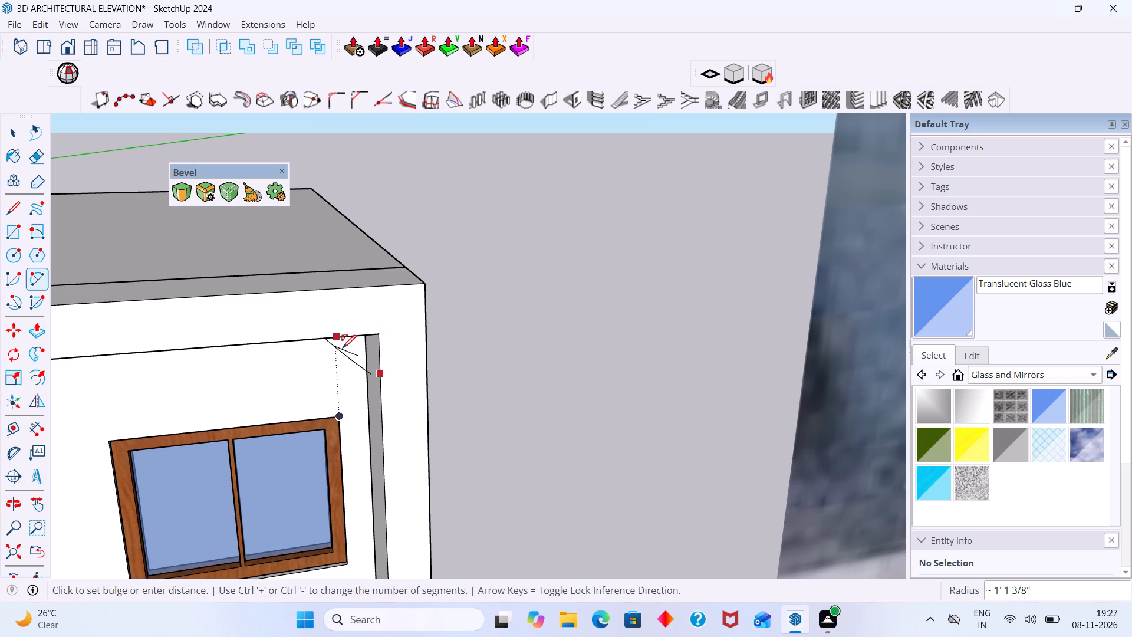
{"action": "scroll", "coordinate": [373, 347], "scroll_direction": "up", "scroll_amount": 4}
{"action": "left_click", "coordinate": [373, 347]}
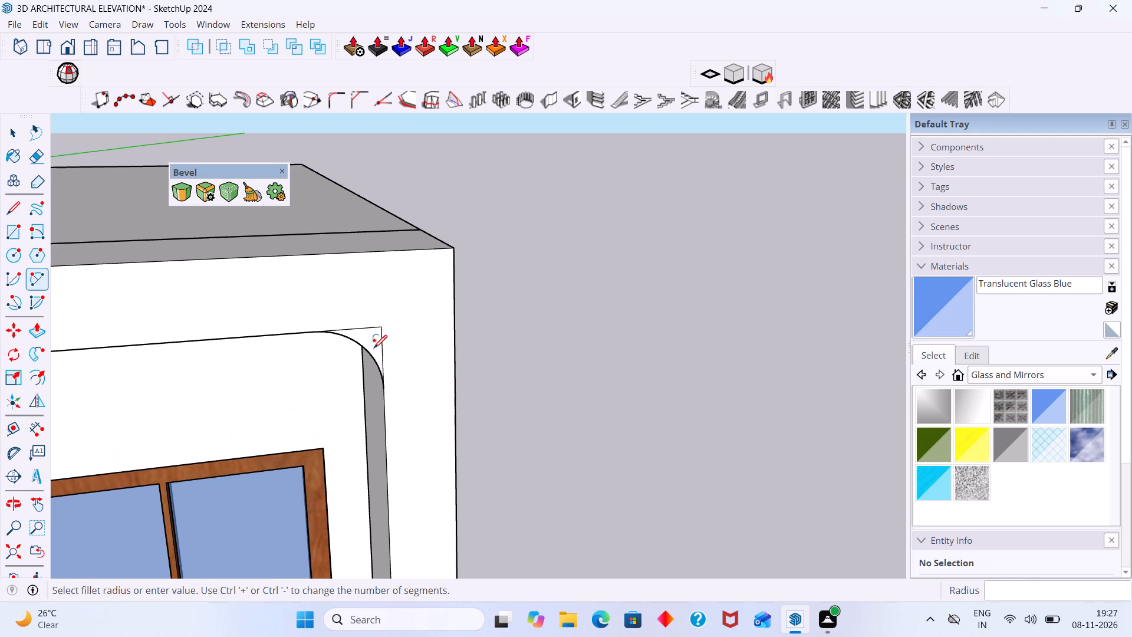
{"action": "key", "text": "space"}
Push the small corner face outside the arc back with Round Push/Pull, using an offset of about -2' 6 3/8" and 6 segments.
{"action": "middle_click_drag", "start_coordinate": [374, 382], "coordinate": [547, 357]}
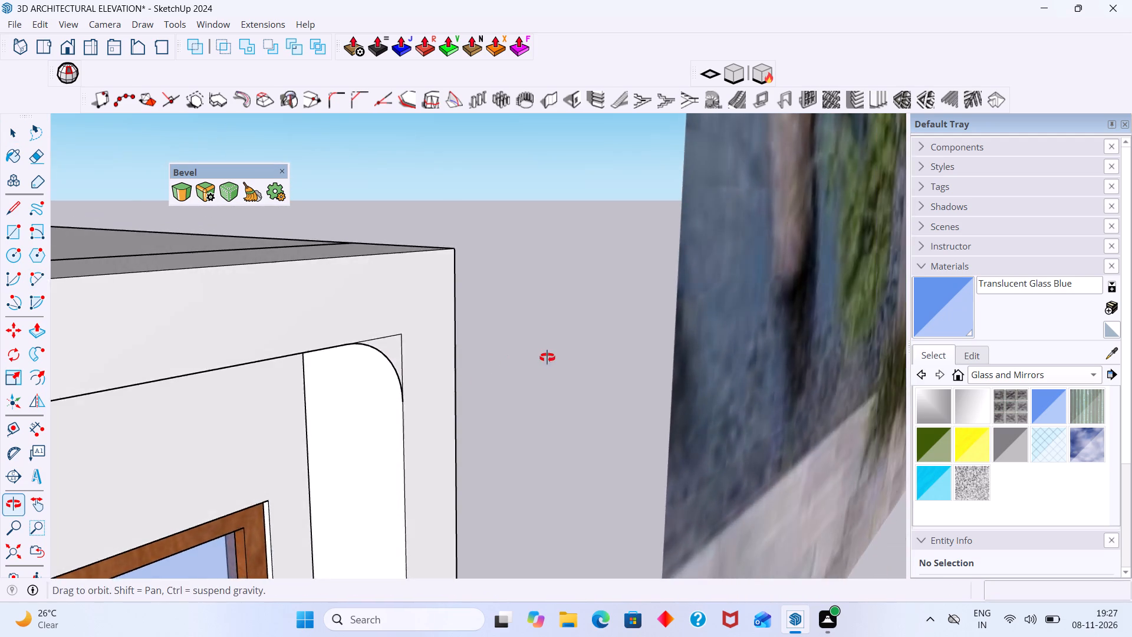
{"action": "middle_click_drag", "start_coordinate": [547, 357], "coordinate": [441, 346]}
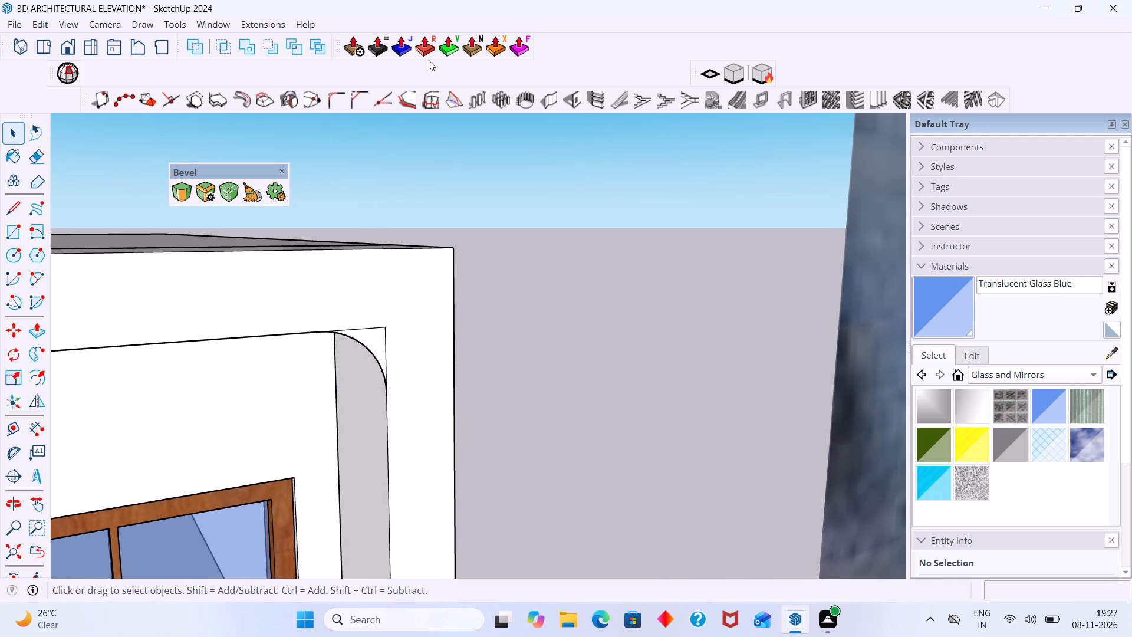
{"action": "left_click", "coordinate": [423, 48]}
{"action": "scroll", "coordinate": [382, 337], "scroll_direction": "up", "scroll_amount": 2}
{"action": "left_click", "coordinate": [374, 343]}
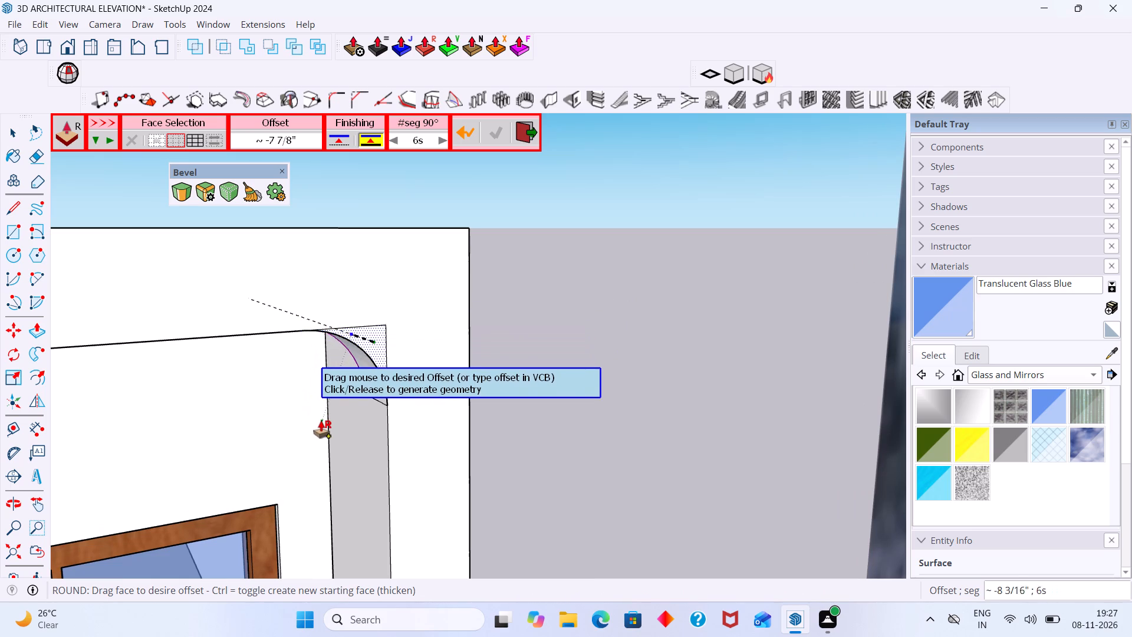
{"action": "left_click", "coordinate": [281, 378]}
{"action": "scroll", "coordinate": [370, 376], "scroll_direction": "down", "scroll_amount": 4}
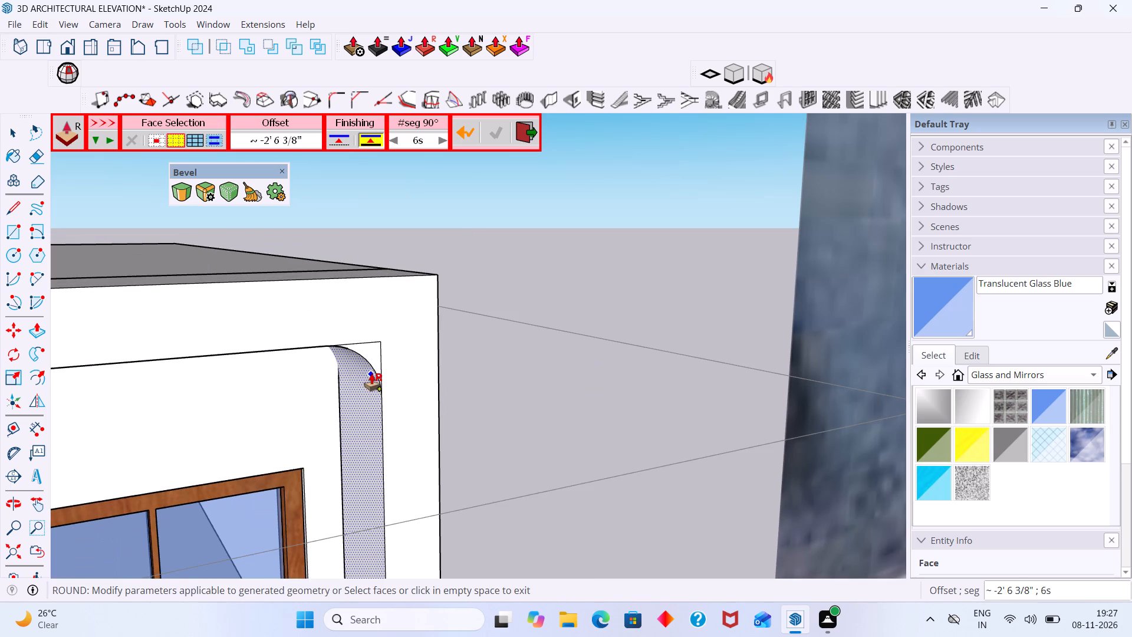
{"action": "key", "text": "space"}
{"action": "middle_click_drag", "start_coordinate": [393, 343], "coordinate": [284, 319]}
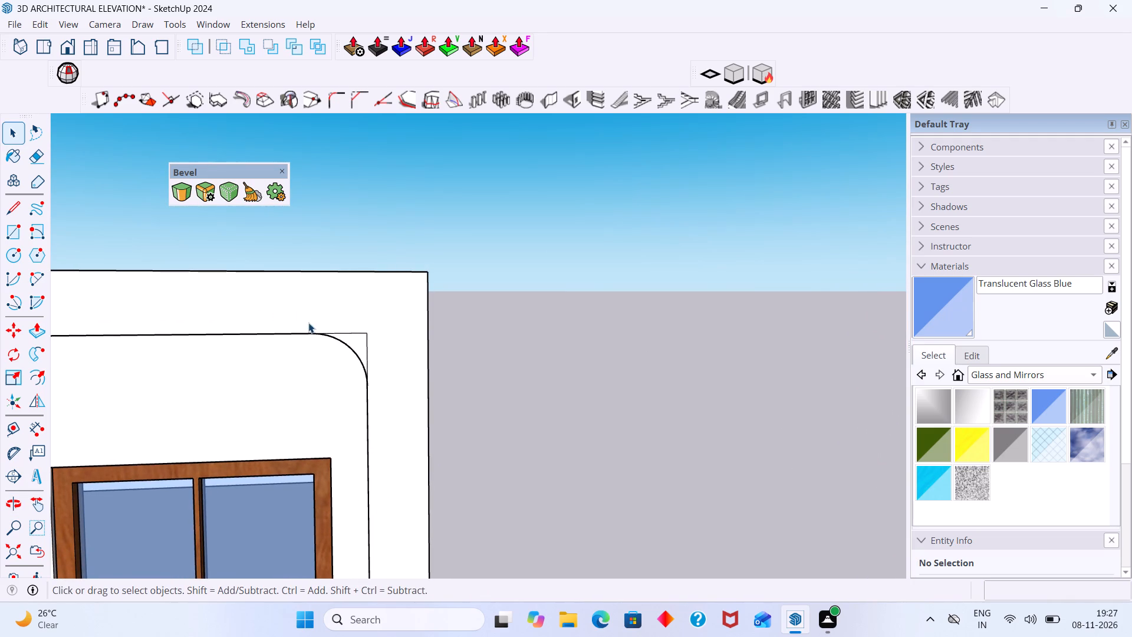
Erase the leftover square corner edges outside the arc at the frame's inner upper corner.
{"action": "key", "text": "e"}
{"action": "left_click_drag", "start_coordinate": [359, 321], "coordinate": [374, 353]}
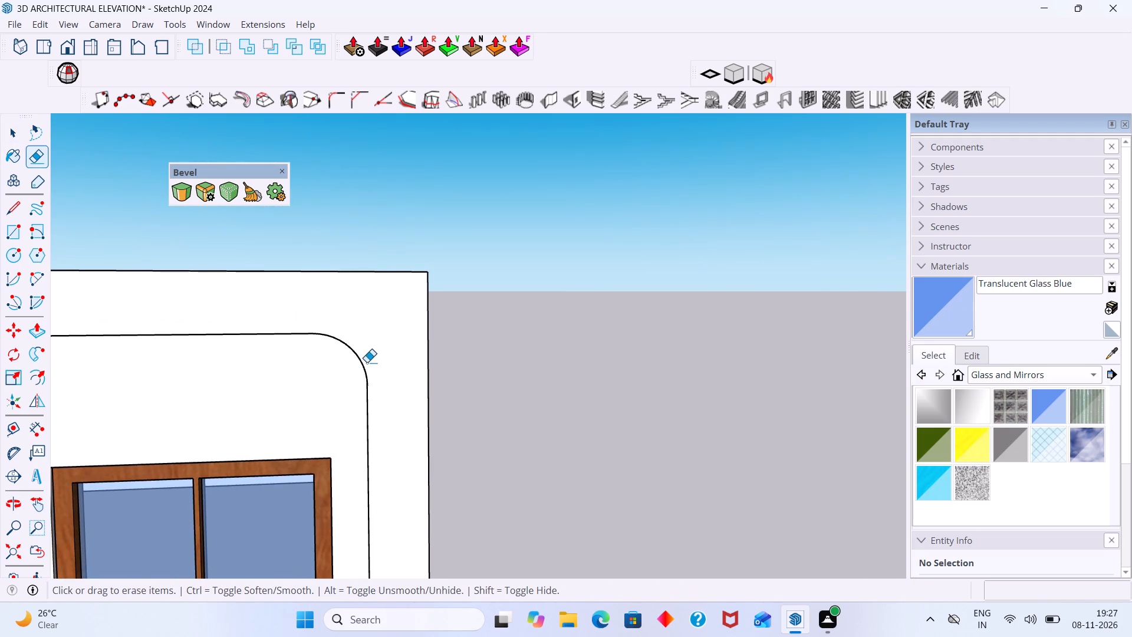
Examine the frame's rounded inner corner from below and above, and compare the whole house model with the reference photo.
{"action": "middle_click_drag", "start_coordinate": [370, 370], "coordinate": [502, 265]}
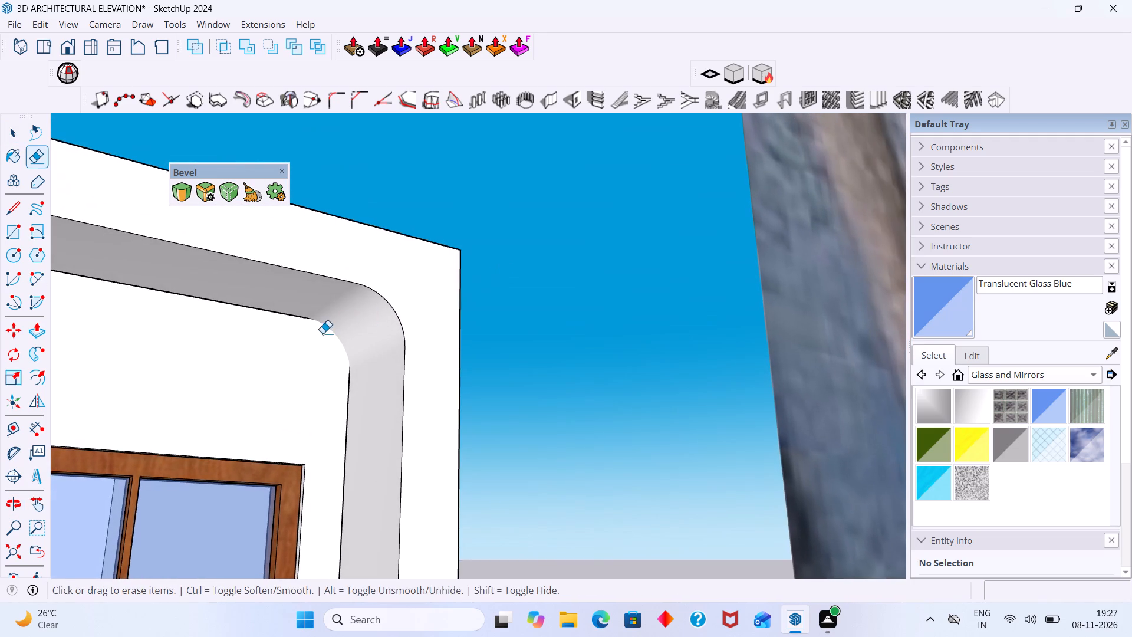
{"action": "scroll", "coordinate": [321, 333], "scroll_direction": "up", "scroll_amount": 7}
{"action": "scroll", "coordinate": [298, 315], "scroll_direction": "down", "scroll_amount": 13}
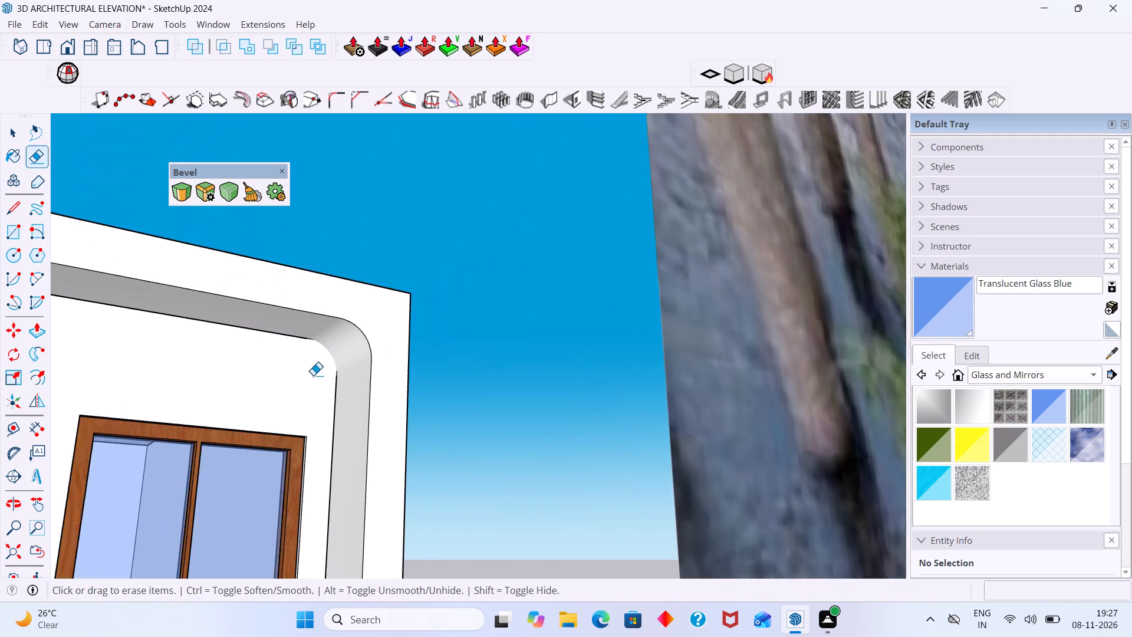
{"action": "scroll", "coordinate": [313, 375], "scroll_direction": "down", "scroll_amount": 5}
{"action": "middle_click_drag", "start_coordinate": [333, 355], "coordinate": [225, 494]}
{"action": "scroll", "coordinate": [259, 462], "scroll_direction": "down", "scroll_amount": 5}
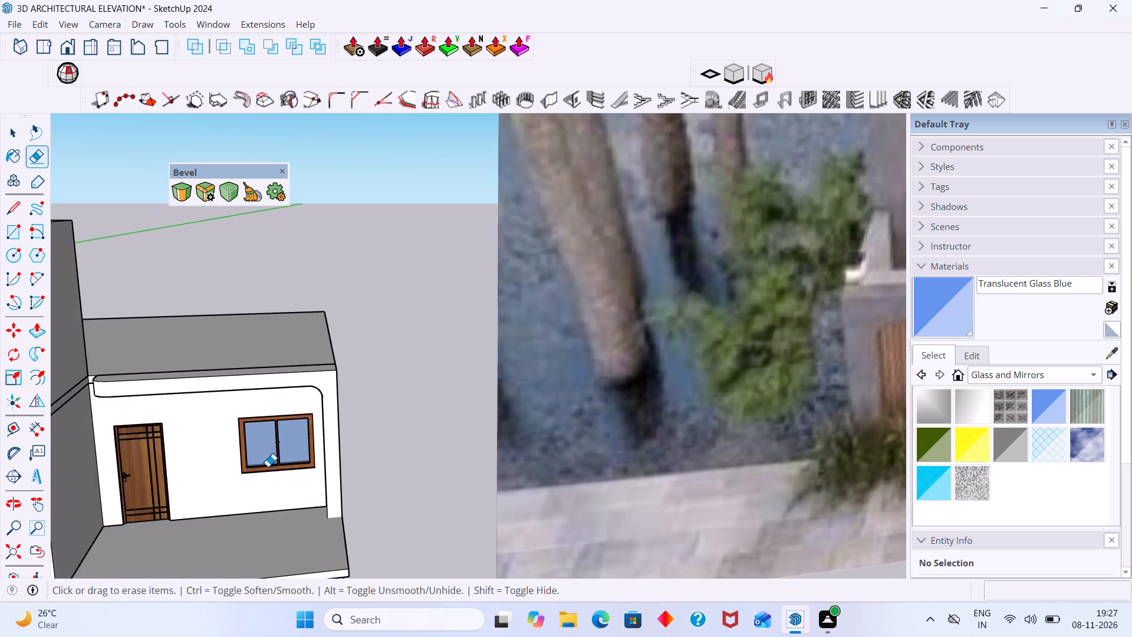
{"action": "scroll", "coordinate": [268, 467], "scroll_direction": "down", "scroll_amount": 16}
{"action": "scroll", "coordinate": [323, 445], "scroll_direction": "up", "scroll_amount": 6}
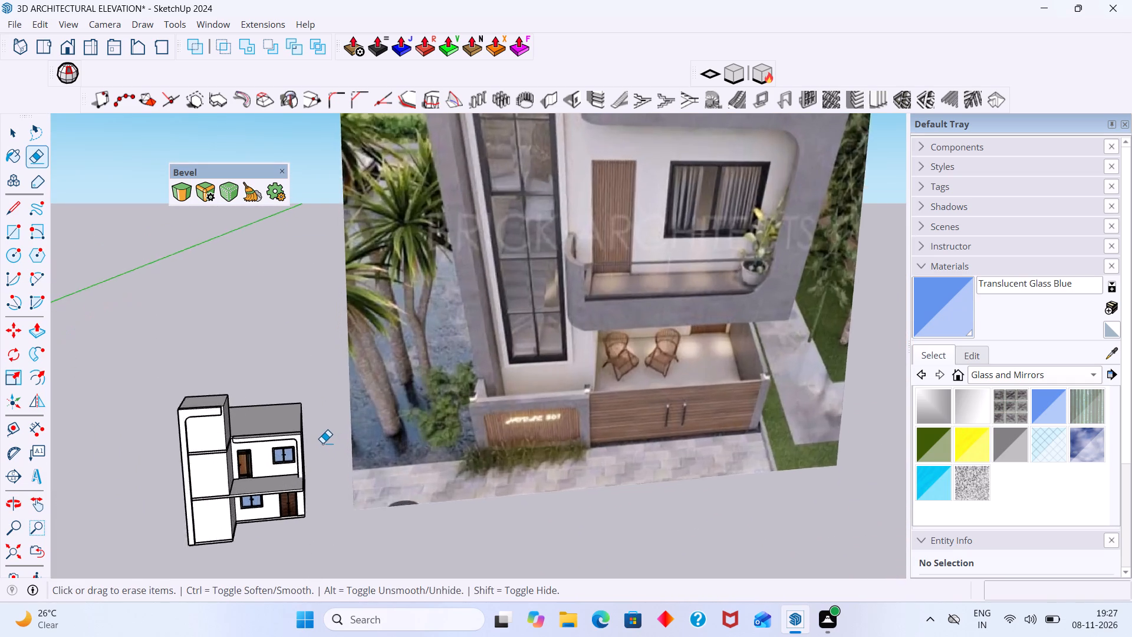
{"action": "scroll", "coordinate": [323, 443], "scroll_direction": "up", "scroll_amount": 6}
{"action": "key", "text": "space"}
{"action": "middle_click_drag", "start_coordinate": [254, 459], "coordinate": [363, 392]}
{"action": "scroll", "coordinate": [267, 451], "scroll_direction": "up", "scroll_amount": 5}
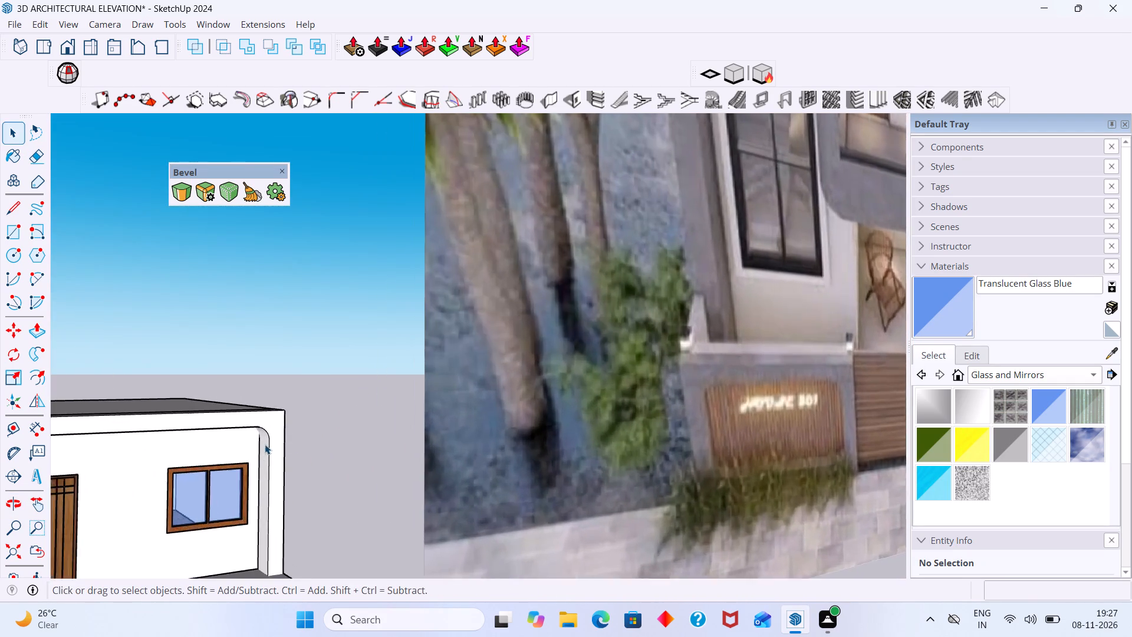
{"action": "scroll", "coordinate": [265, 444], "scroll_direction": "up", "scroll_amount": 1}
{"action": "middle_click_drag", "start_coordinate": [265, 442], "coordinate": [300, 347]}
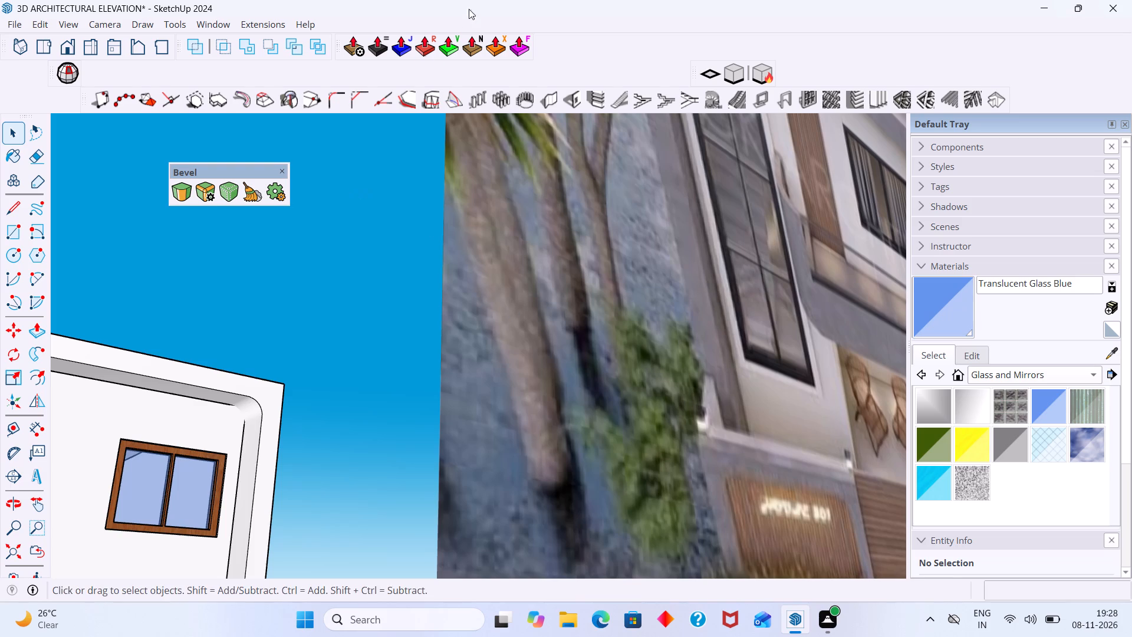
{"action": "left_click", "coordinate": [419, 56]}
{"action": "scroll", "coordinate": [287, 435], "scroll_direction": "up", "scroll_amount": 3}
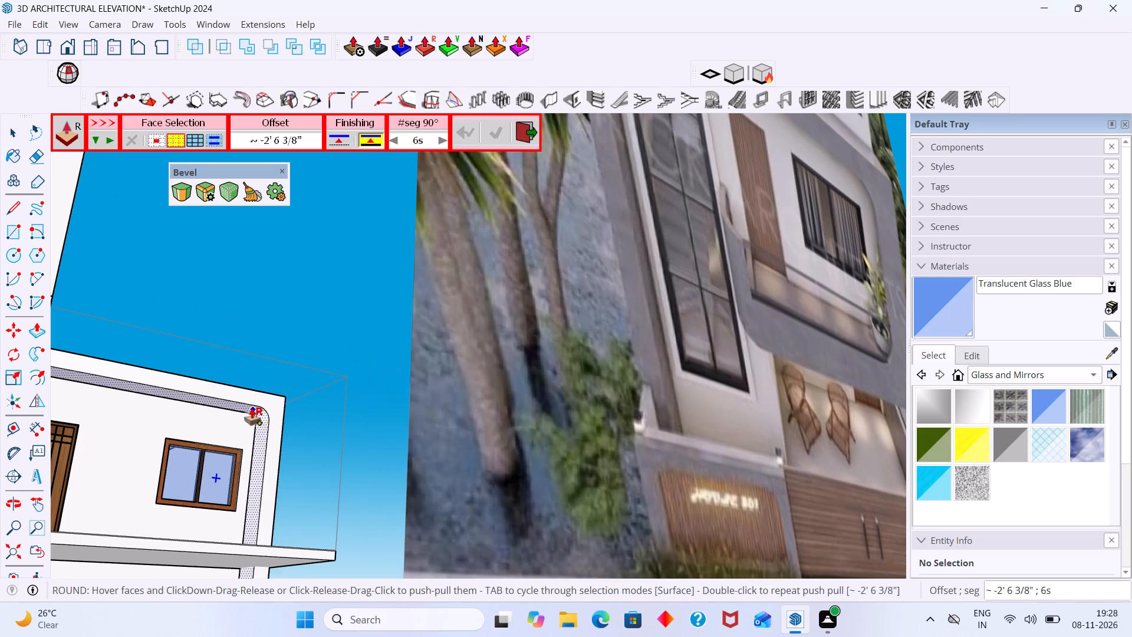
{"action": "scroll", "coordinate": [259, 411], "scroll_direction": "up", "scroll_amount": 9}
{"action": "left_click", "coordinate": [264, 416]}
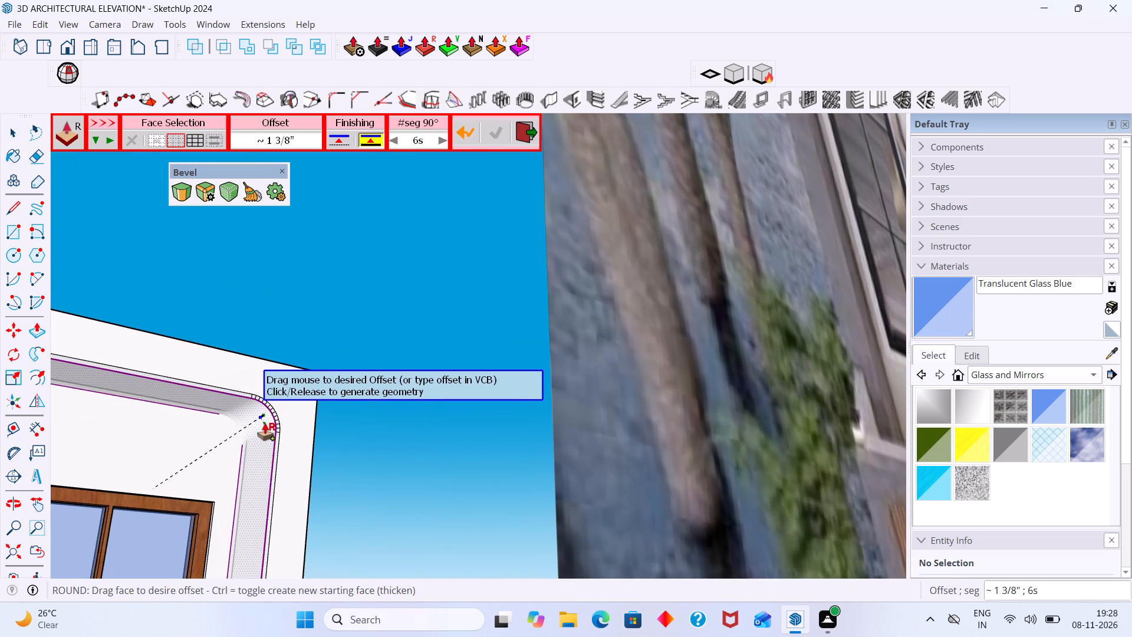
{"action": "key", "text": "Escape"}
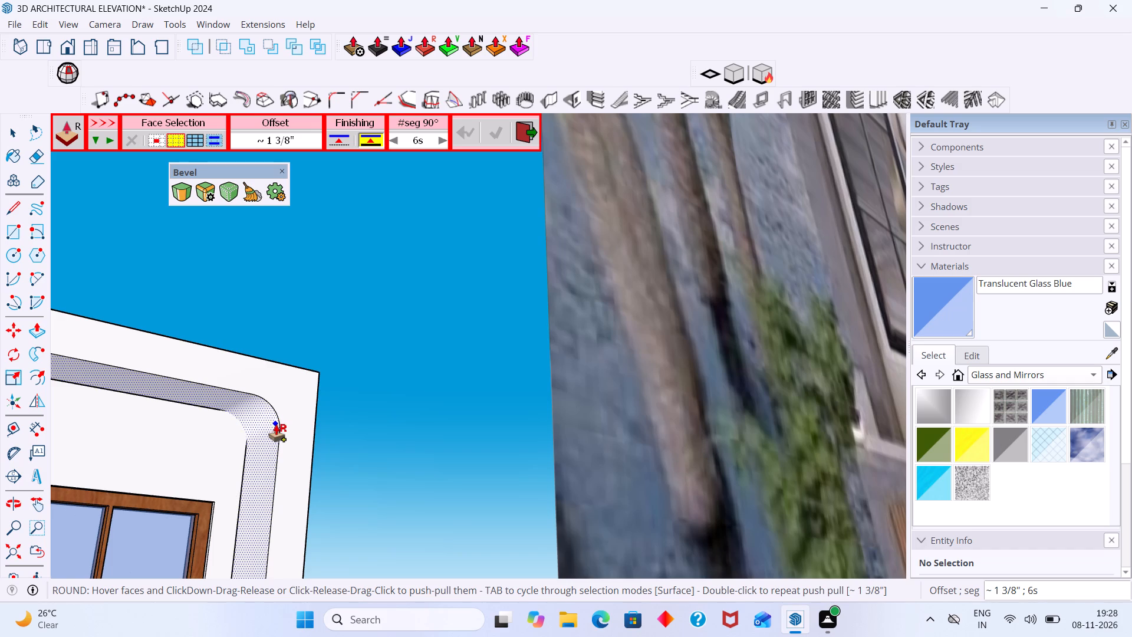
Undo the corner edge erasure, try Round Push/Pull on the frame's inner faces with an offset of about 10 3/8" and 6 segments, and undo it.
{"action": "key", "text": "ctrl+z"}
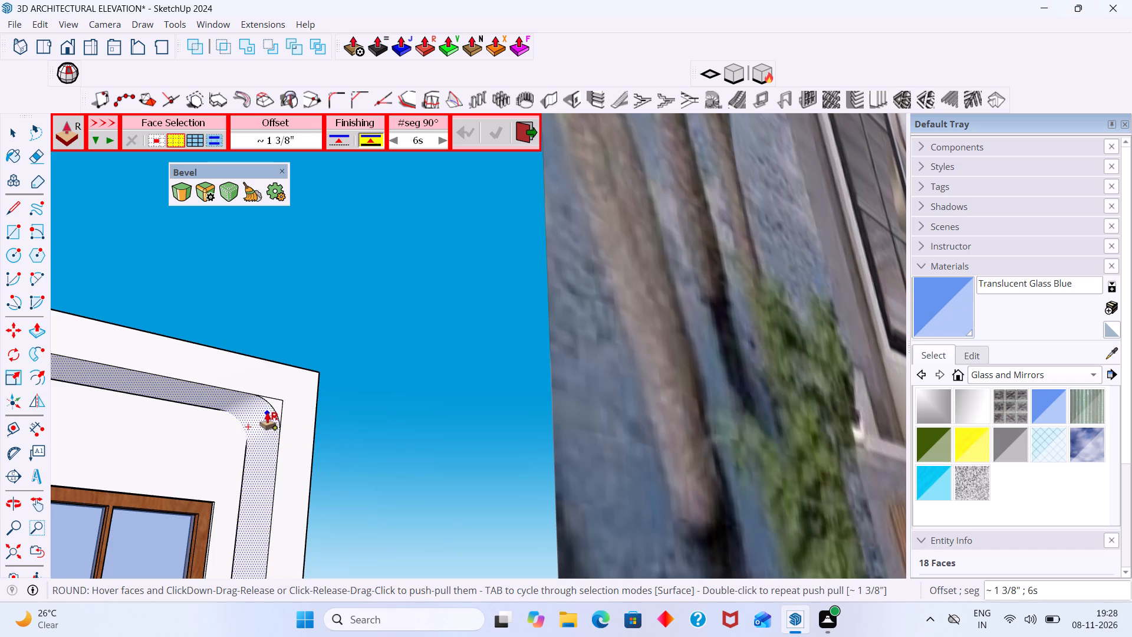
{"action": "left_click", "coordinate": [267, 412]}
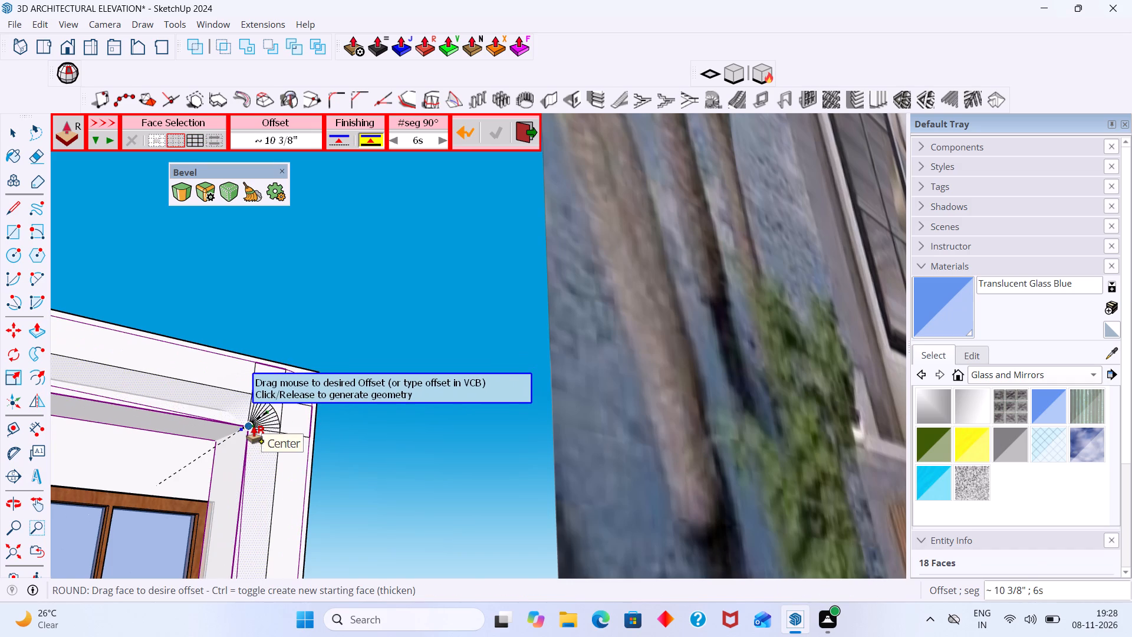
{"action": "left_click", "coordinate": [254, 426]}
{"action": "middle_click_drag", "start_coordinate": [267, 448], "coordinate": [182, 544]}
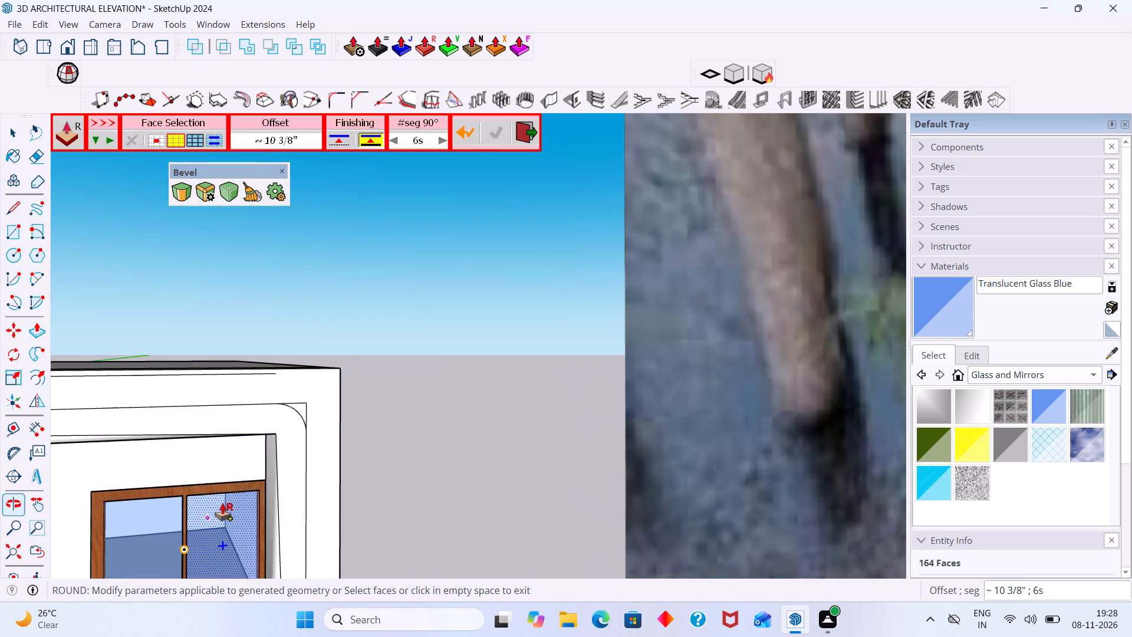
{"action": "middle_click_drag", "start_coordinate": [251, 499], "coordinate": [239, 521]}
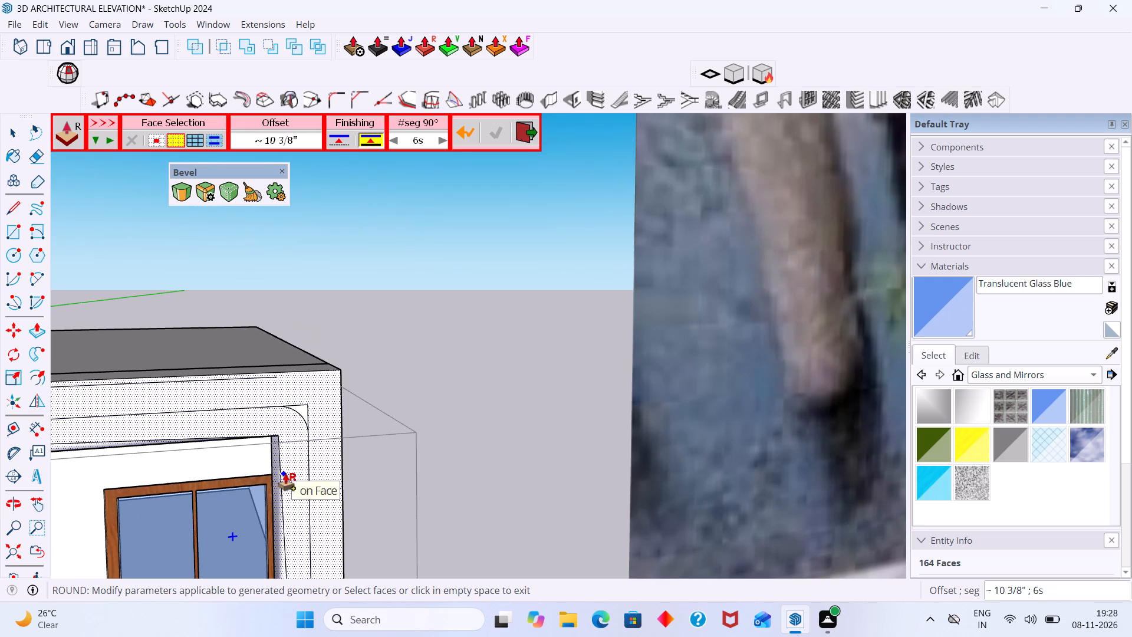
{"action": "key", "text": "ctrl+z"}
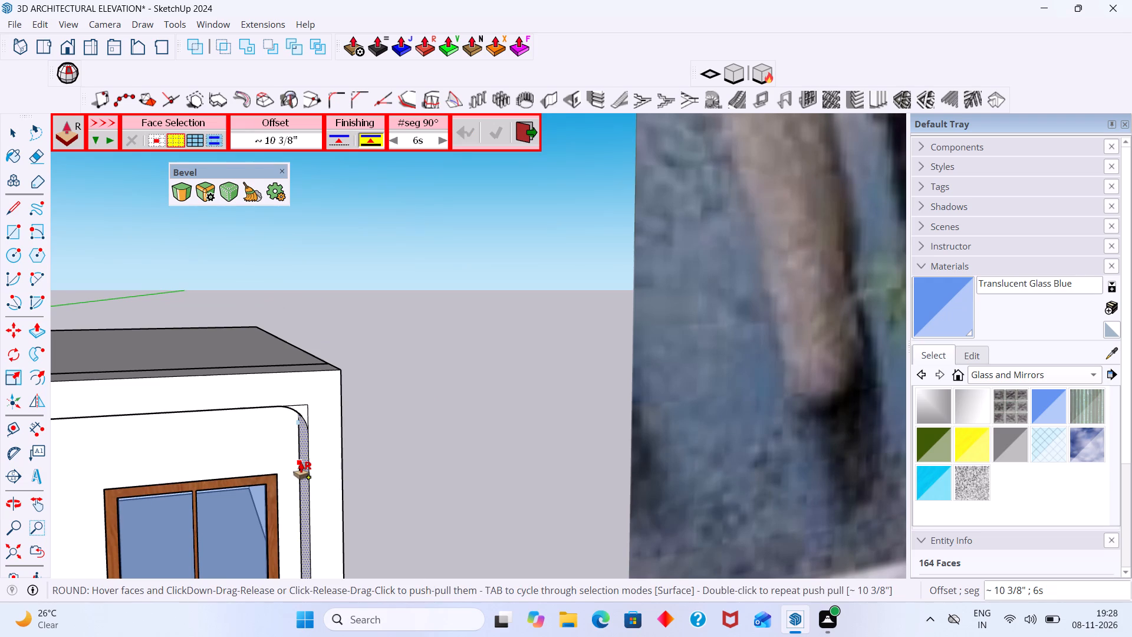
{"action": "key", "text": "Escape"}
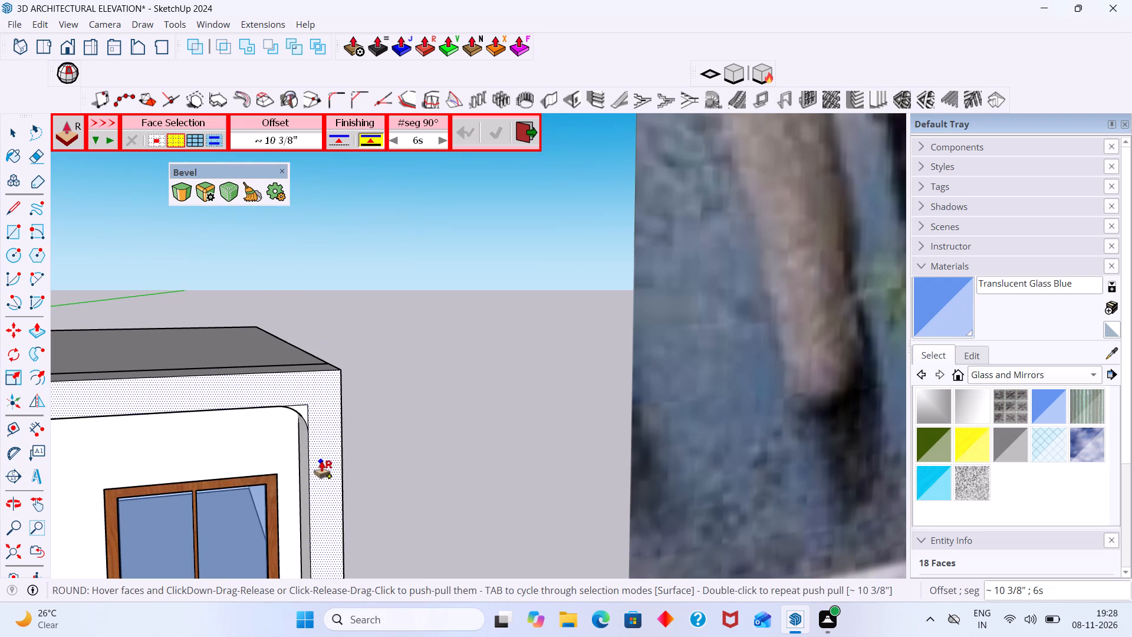
Undo the earlier corner Round Push/Pull and the tangent arc on the frame's inner upper corner.
{"action": "key", "text": "ctrl+z"}
{"action": "key", "text": "ctrl+z"}
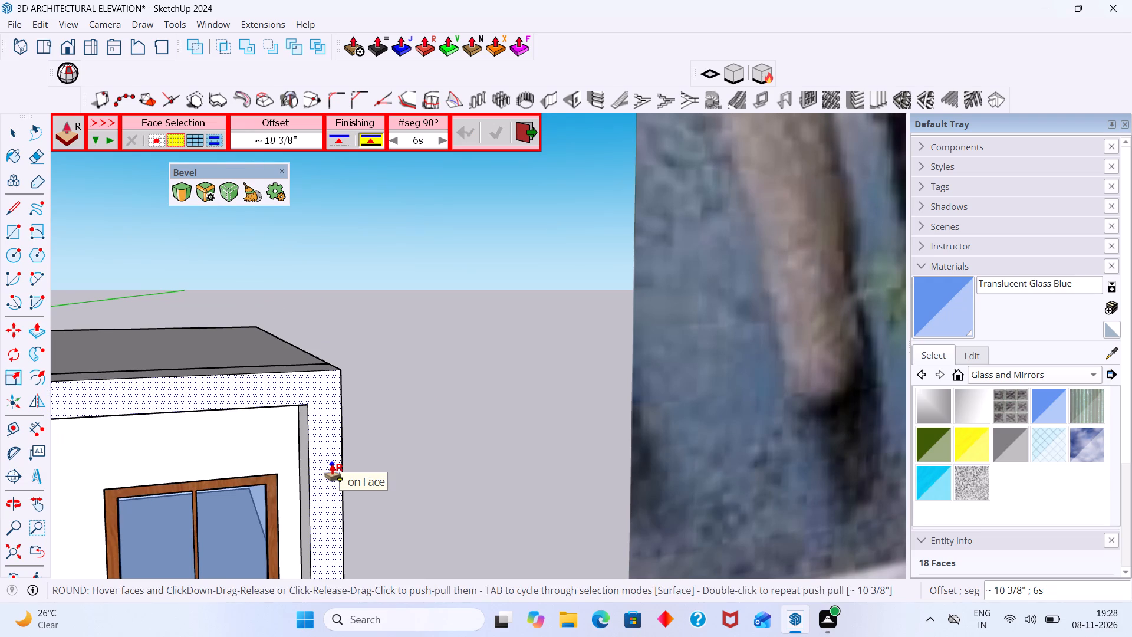
{"action": "key", "text": "space"}
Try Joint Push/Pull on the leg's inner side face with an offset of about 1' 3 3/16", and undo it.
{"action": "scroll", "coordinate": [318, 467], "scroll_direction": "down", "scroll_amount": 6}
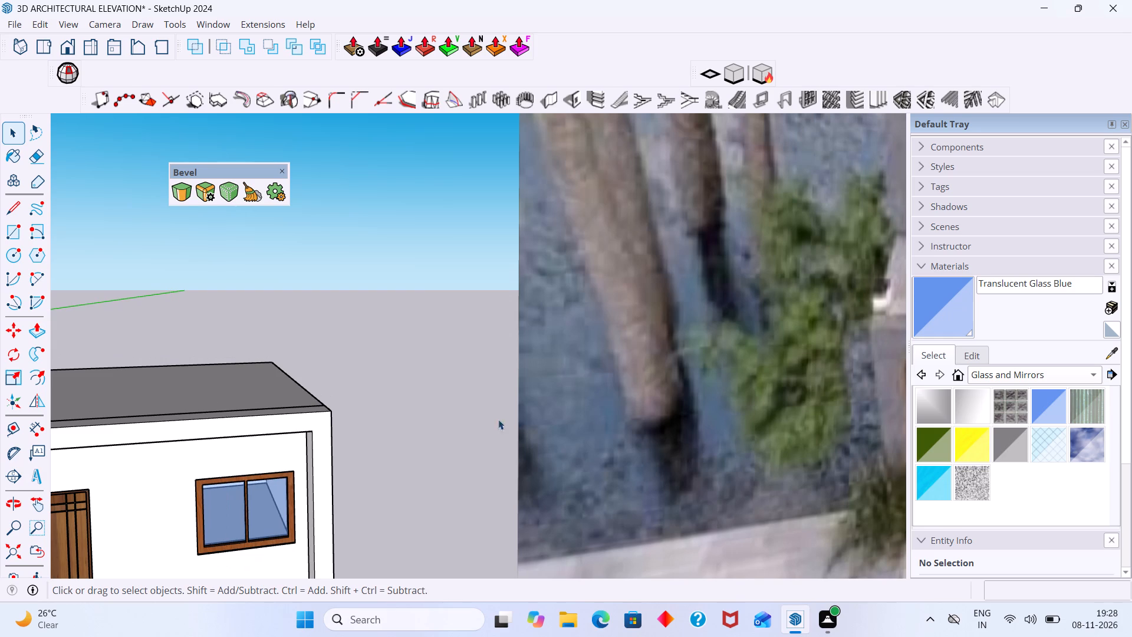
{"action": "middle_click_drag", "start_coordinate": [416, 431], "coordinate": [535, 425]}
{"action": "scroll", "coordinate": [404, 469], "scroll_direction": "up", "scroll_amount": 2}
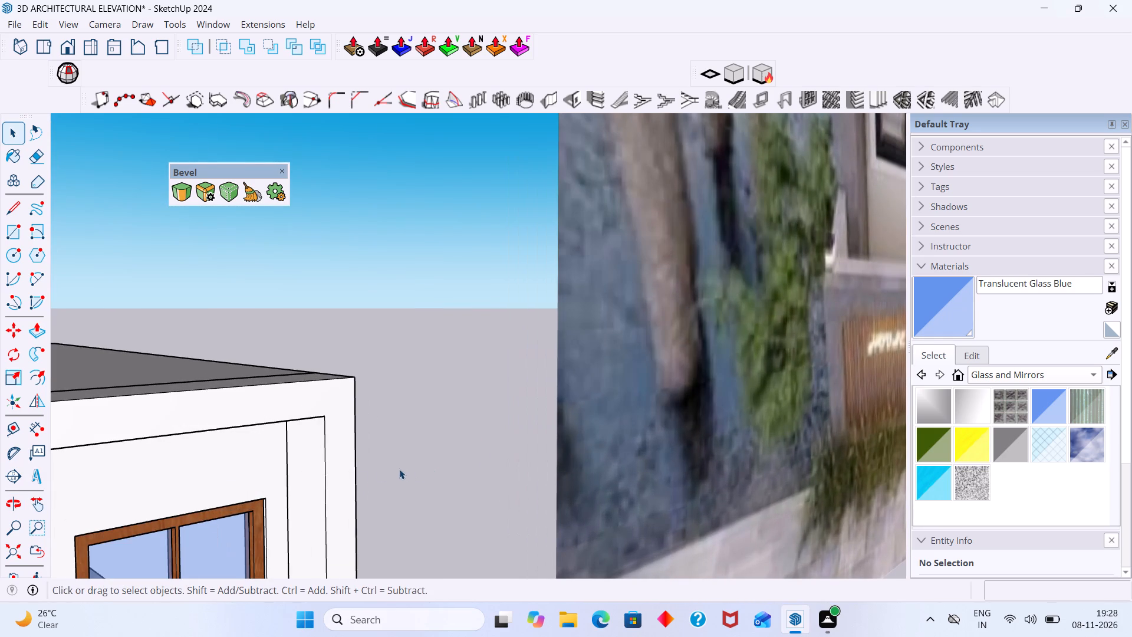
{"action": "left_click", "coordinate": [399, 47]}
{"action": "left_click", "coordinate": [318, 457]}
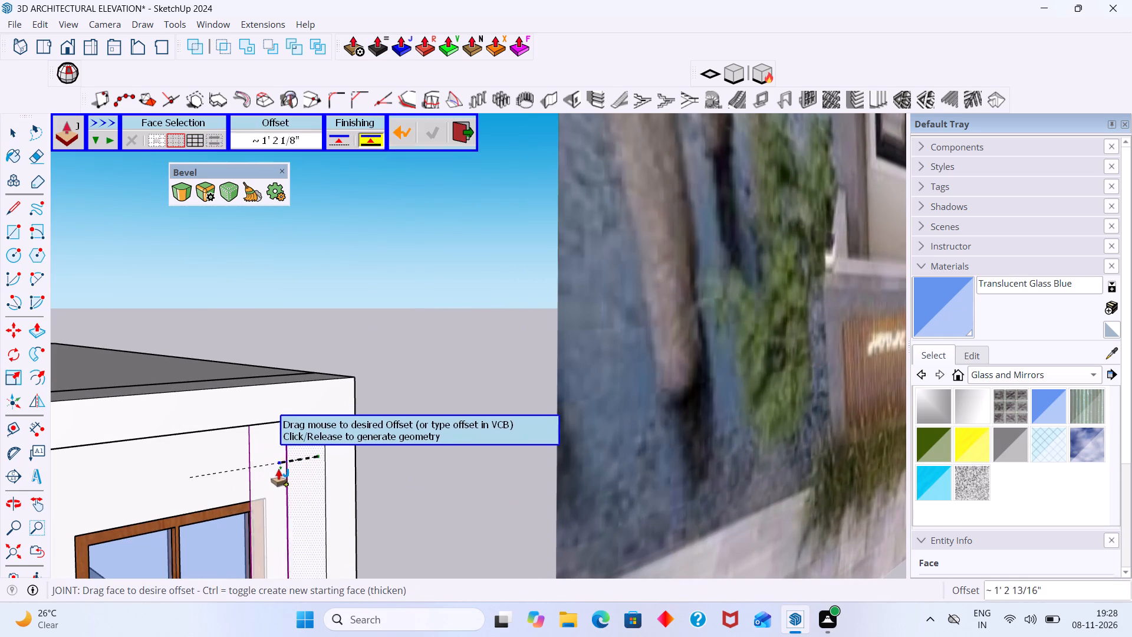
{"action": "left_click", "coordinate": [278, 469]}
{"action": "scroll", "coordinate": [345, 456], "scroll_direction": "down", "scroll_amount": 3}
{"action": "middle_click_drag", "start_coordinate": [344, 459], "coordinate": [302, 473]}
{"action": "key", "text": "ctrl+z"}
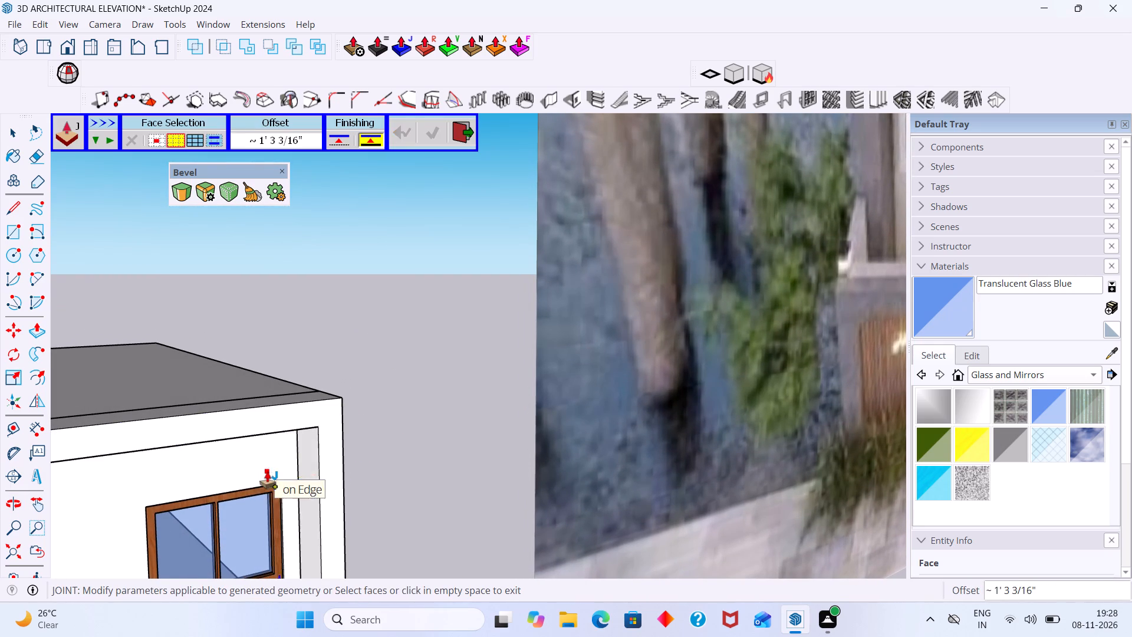
Widen the leg towards the window with Joint Push/Pull on its inner side face, using an offset of about 4 15/16".
{"action": "left_click", "coordinate": [304, 464]}
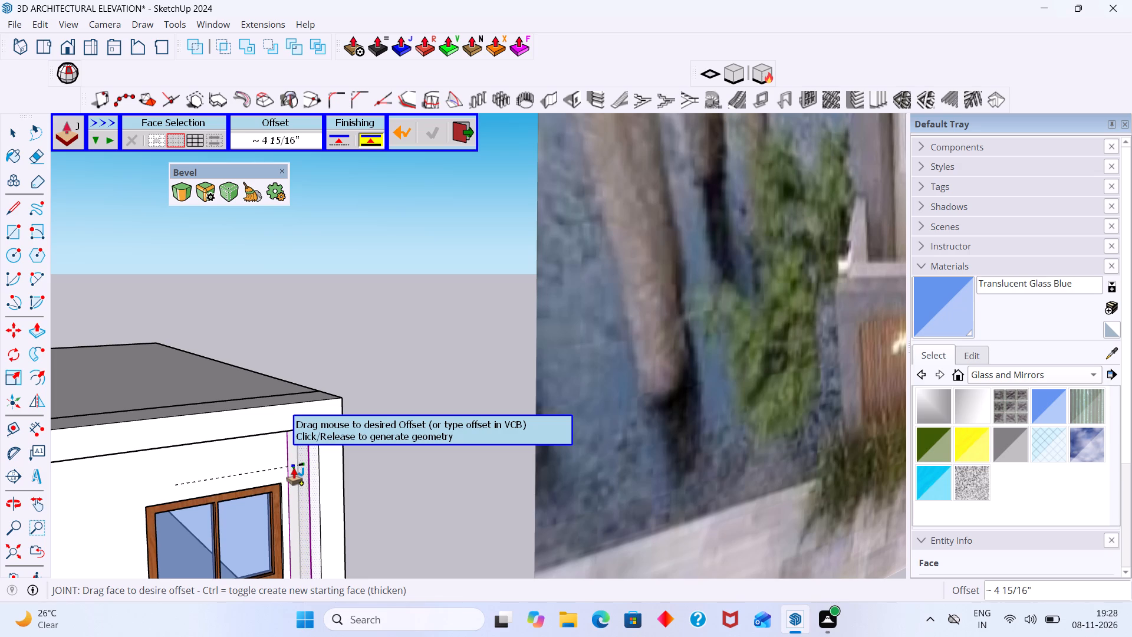
{"action": "left_click", "coordinate": [294, 468]}
{"action": "key", "text": "space"}
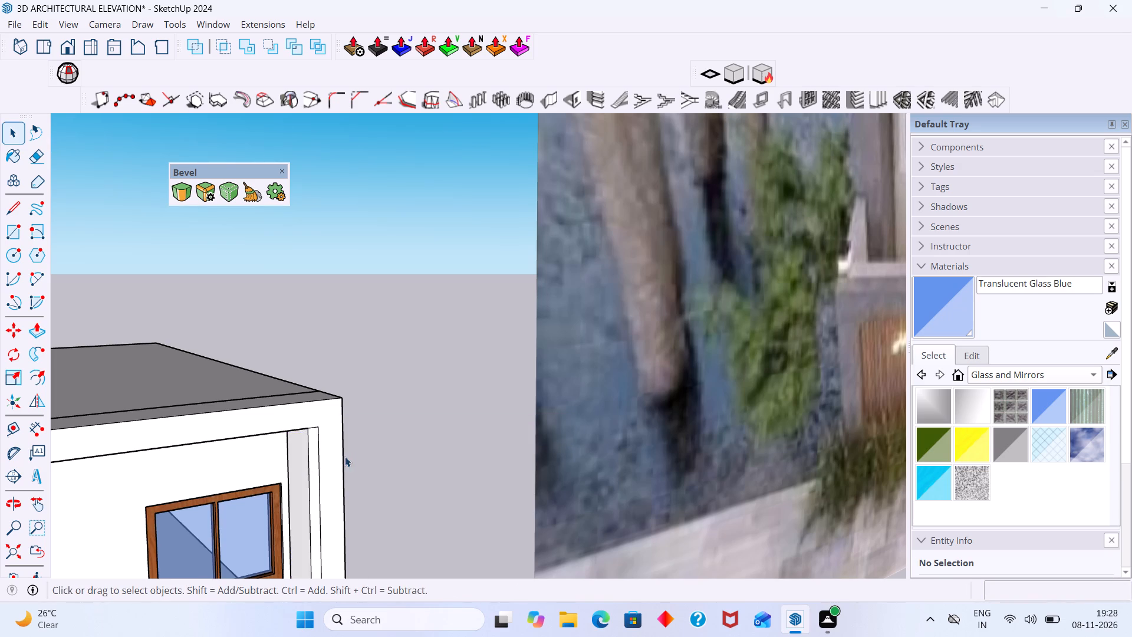
Erase the leftover vertical edge and short top edge of the old leg outline on the frame's front face.
{"action": "scroll", "coordinate": [344, 457], "scroll_direction": "up", "scroll_amount": 1}
{"action": "middle_click_drag", "start_coordinate": [339, 459], "coordinate": [287, 482]}
{"action": "scroll", "coordinate": [301, 457], "scroll_direction": "up", "scroll_amount": 3}
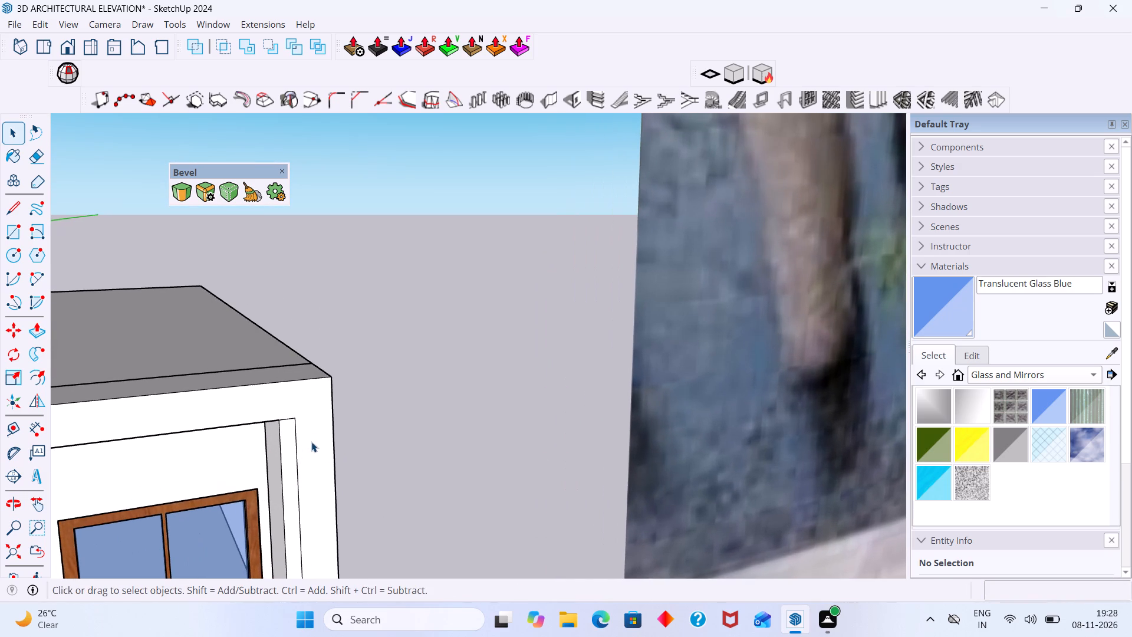
{"action": "scroll", "coordinate": [311, 442], "scroll_direction": "up", "scroll_amount": 1}
{"action": "key", "text": "e"}
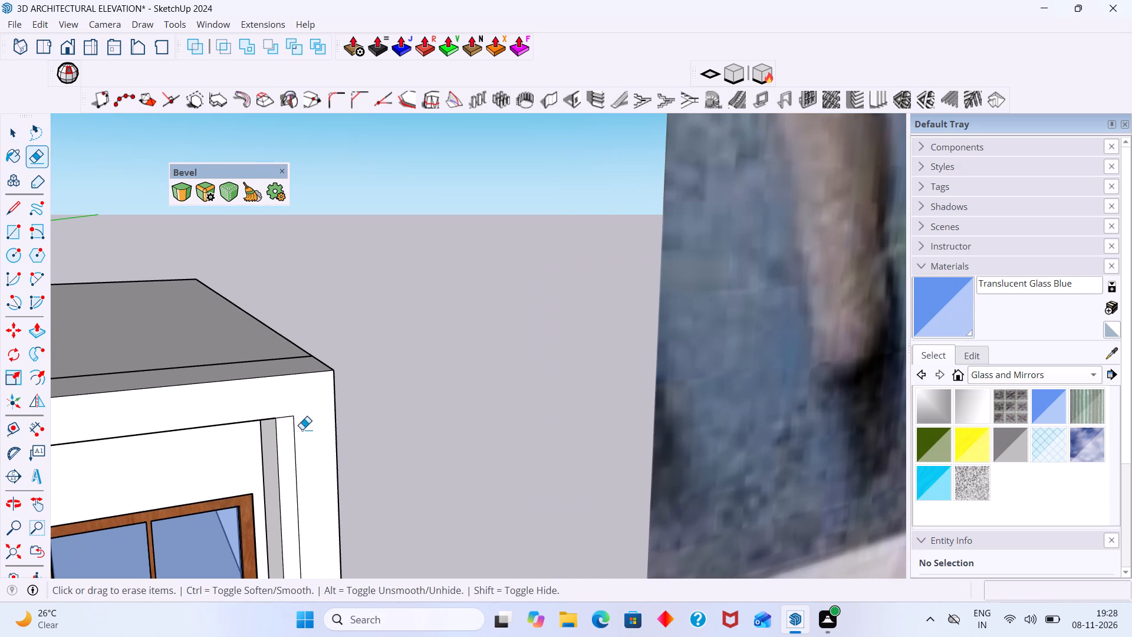
{"action": "left_click_drag", "start_coordinate": [301, 429], "coordinate": [291, 442]}
{"action": "left_click_drag", "start_coordinate": [289, 414], "coordinate": [288, 428]}
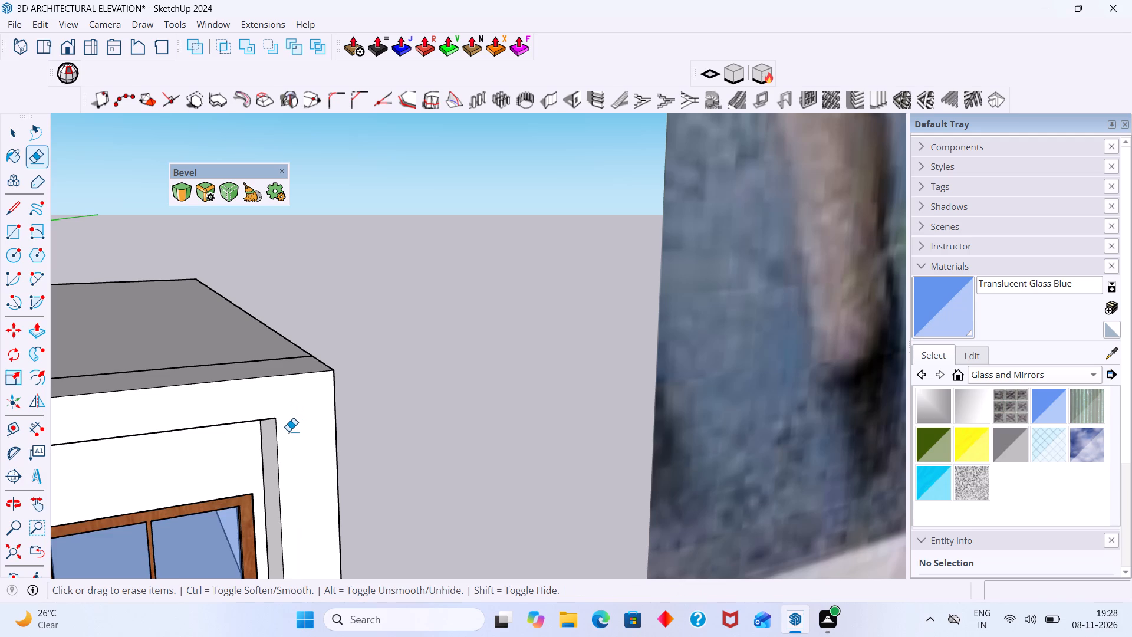
Draw a tangent arc about 1' 6 7/16" across on the inner upper corner, joining the widened leg to the roof band's lower edge.
{"action": "key", "text": "a"}
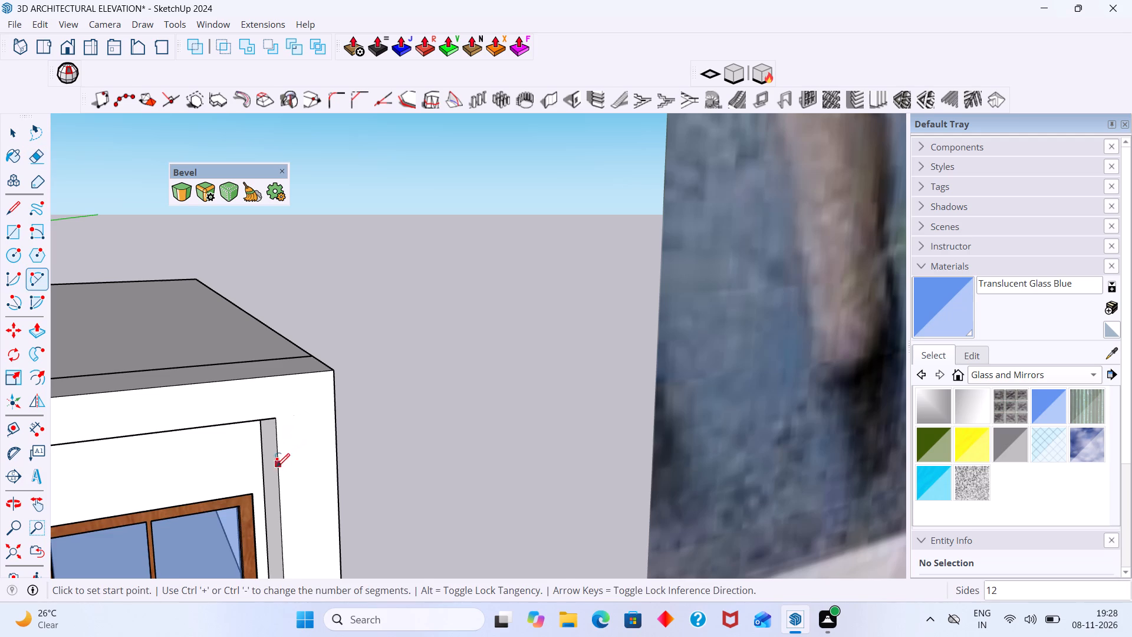
{"action": "left_click", "coordinate": [282, 462]}
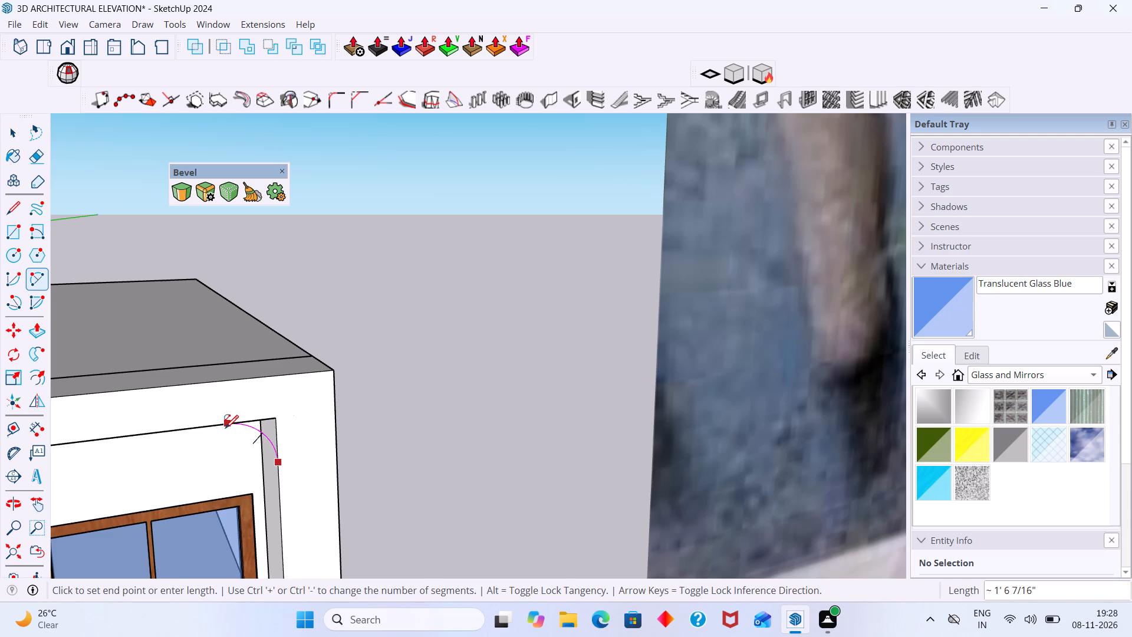
{"action": "left_click", "coordinate": [227, 424]}
{"action": "left_click", "coordinate": [227, 424]}
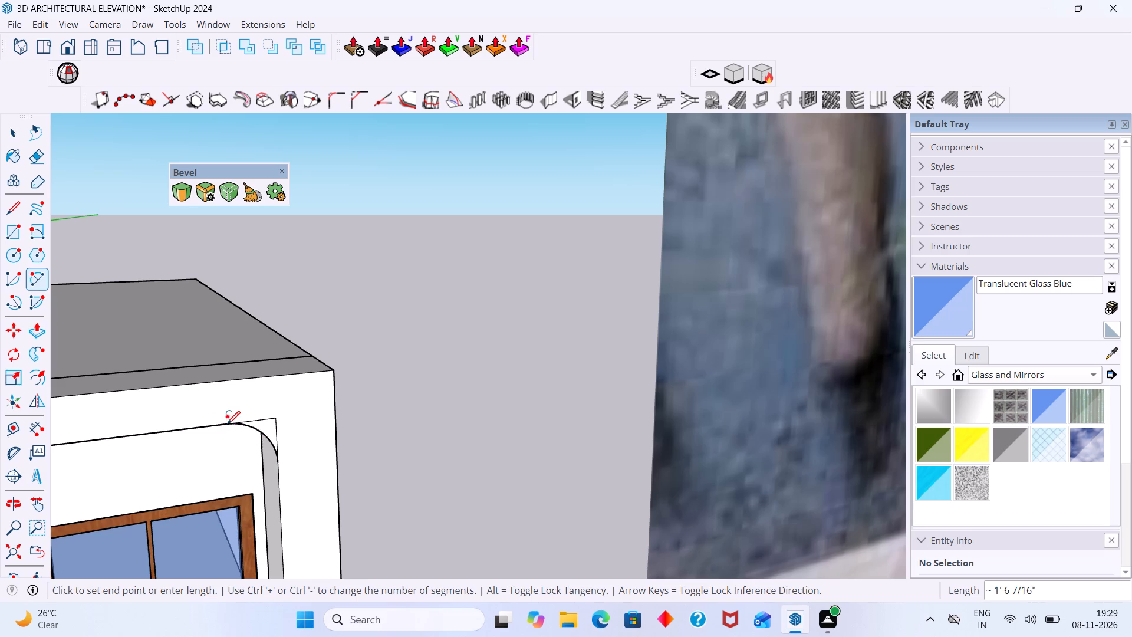
{"action": "key", "text": "space"}
Push/Pull the small corner face outside the arc back to the window wall.
{"action": "scroll", "coordinate": [301, 455], "scroll_direction": "up", "scroll_amount": 2}
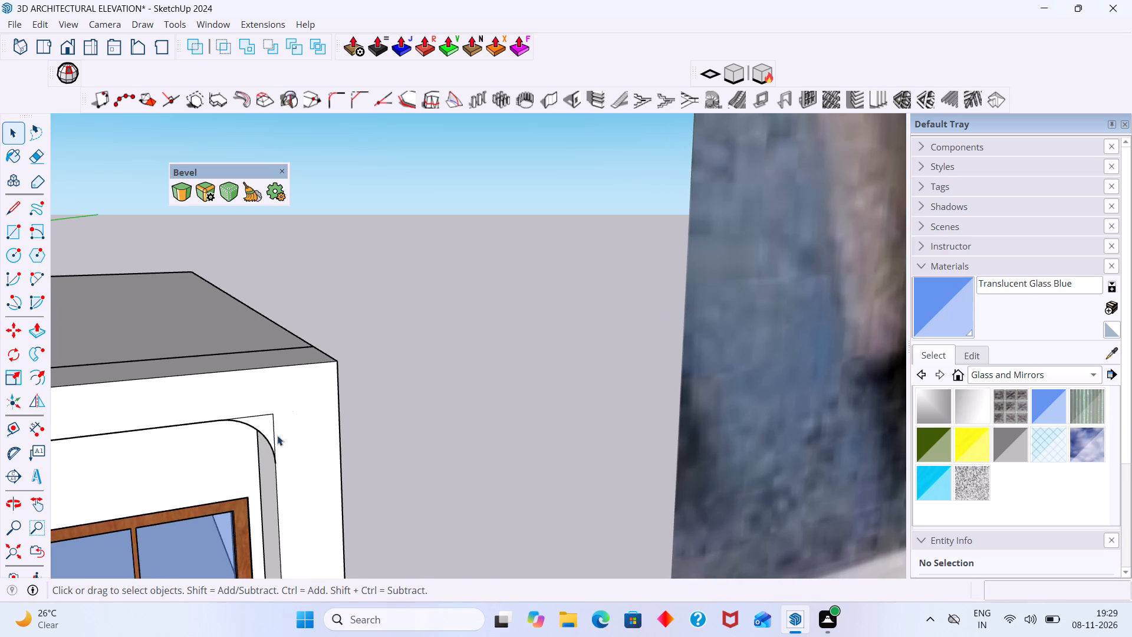
{"action": "scroll", "coordinate": [277, 435], "scroll_direction": "up", "scroll_amount": 3}
{"action": "middle_click_drag", "start_coordinate": [270, 443], "coordinate": [186, 445]}
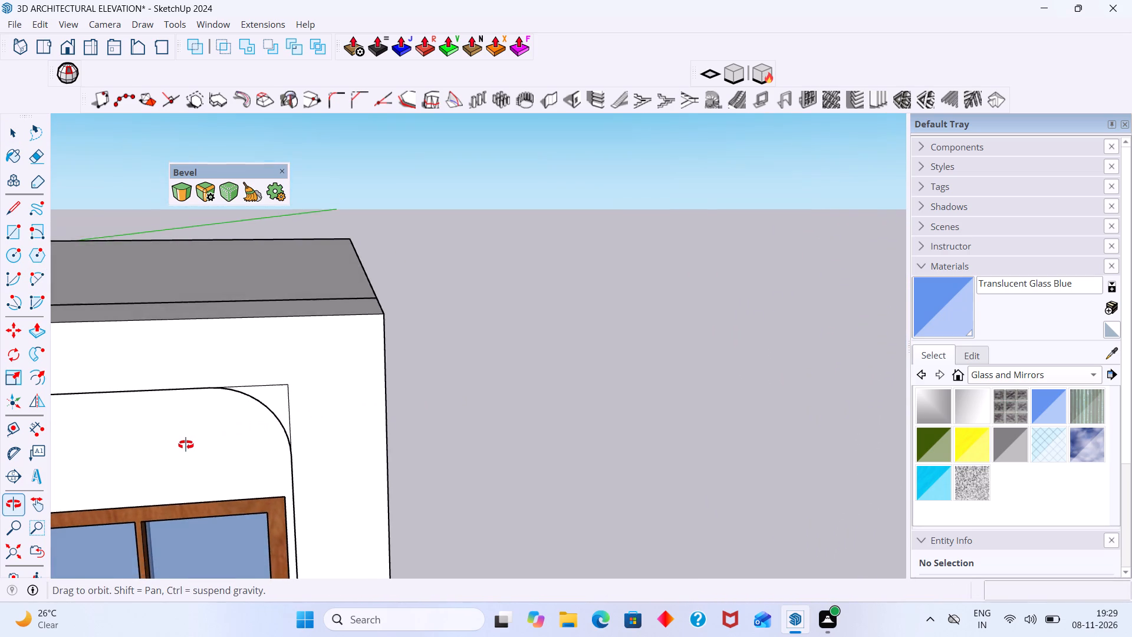
{"action": "middle_click_drag", "start_coordinate": [186, 445], "coordinate": [182, 452]}
{"action": "middle_click_drag", "start_coordinate": [306, 433], "coordinate": [448, 442]}
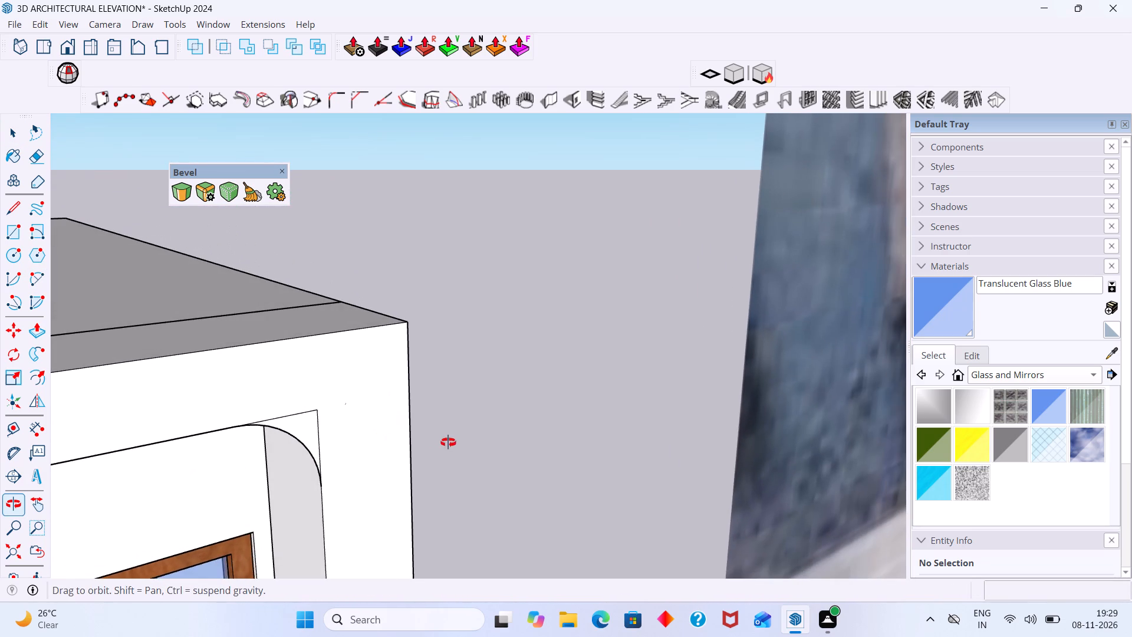
{"action": "middle_click_drag", "start_coordinate": [448, 442], "coordinate": [453, 442]}
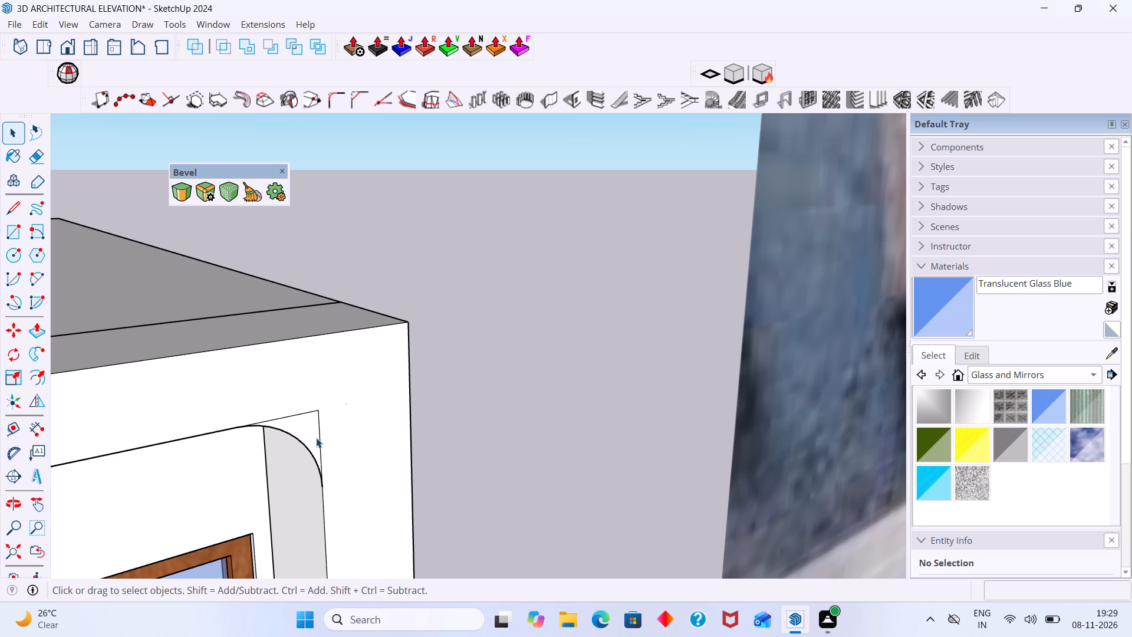
{"action": "key", "text": "l"}
{"action": "key", "text": "p"}
{"action": "left_click", "coordinate": [301, 434]}
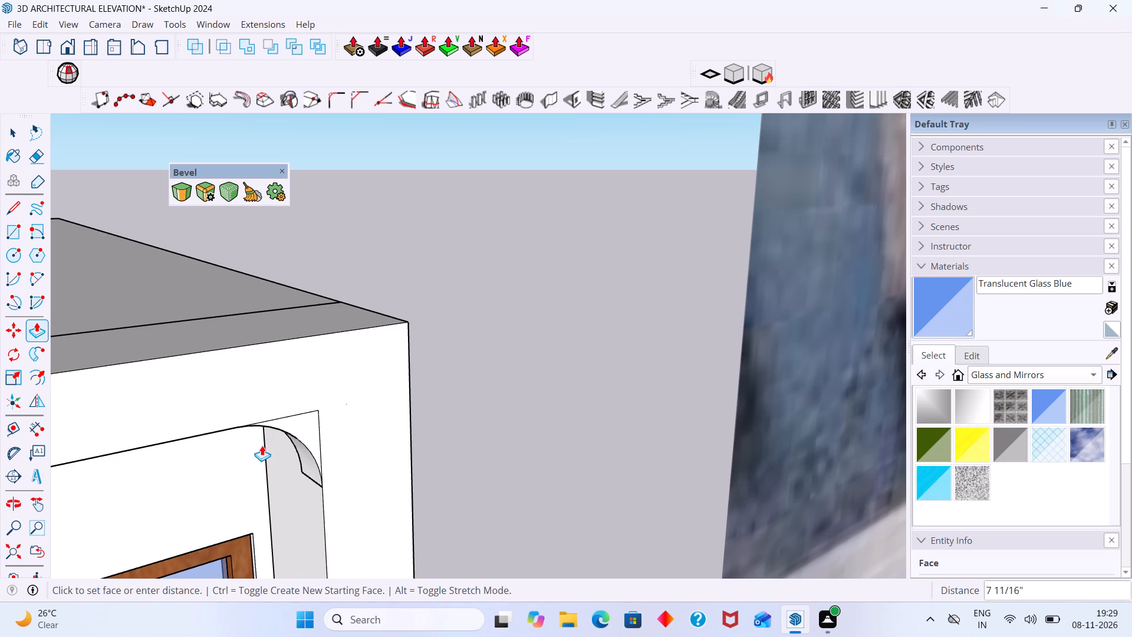
{"action": "left_click", "coordinate": [258, 447]}
{"action": "left_click", "coordinate": [258, 447]}
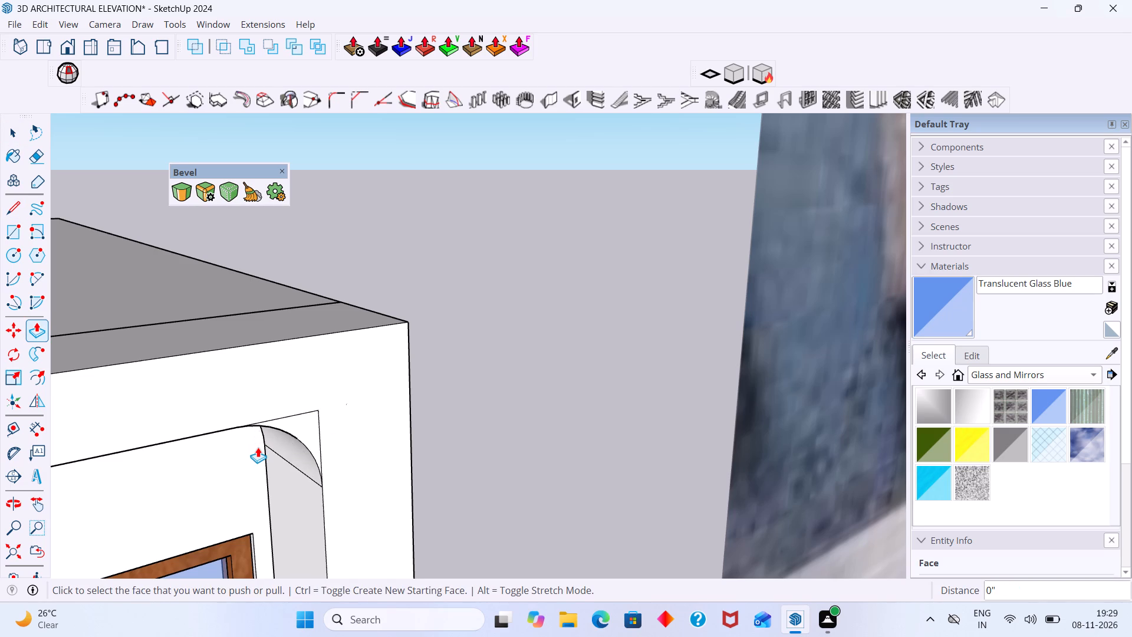
Erase the leftover square corner edges outside the rounded inner upper corner on the frame's front face.
{"action": "key", "text": "space"}
{"action": "middle_click_drag", "start_coordinate": [347, 445], "coordinate": [272, 436]}
{"action": "scroll", "coordinate": [344, 420], "scroll_direction": "up", "scroll_amount": 2}
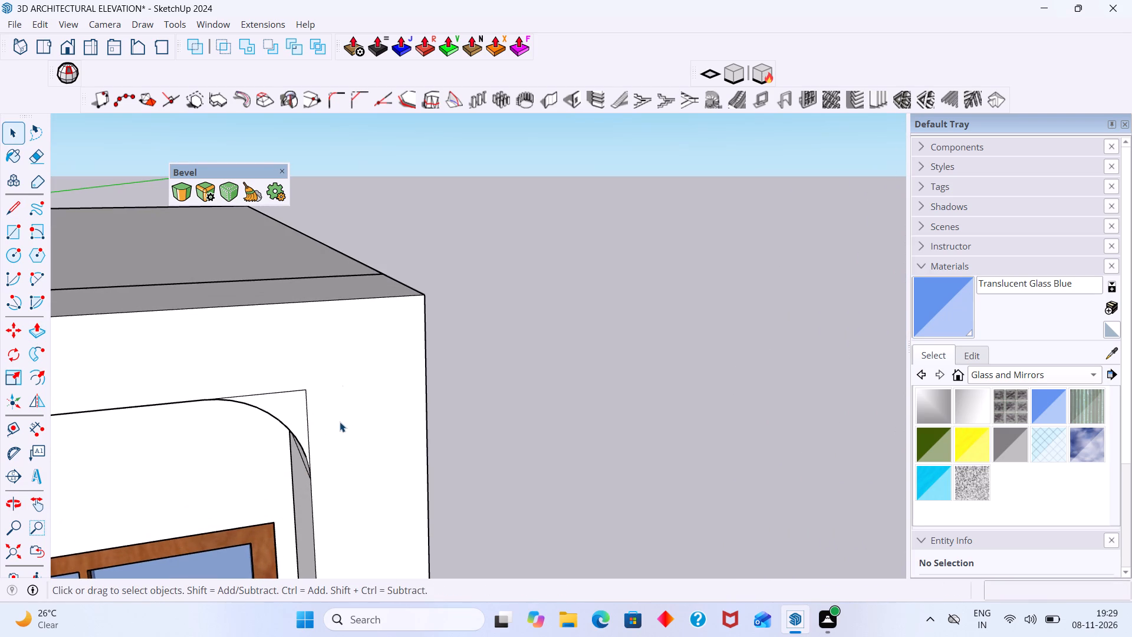
{"action": "key", "text": "e"}
{"action": "left_click_drag", "start_coordinate": [287, 373], "coordinate": [307, 412]}
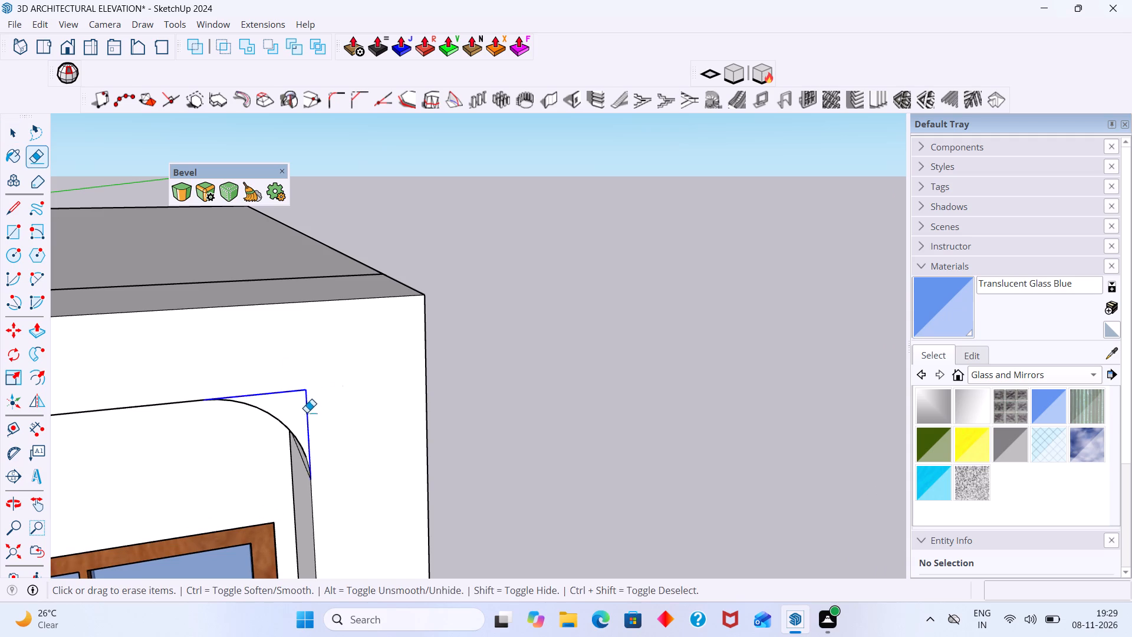
{"action": "left_click_drag", "start_coordinate": [307, 412], "coordinate": [310, 418]}
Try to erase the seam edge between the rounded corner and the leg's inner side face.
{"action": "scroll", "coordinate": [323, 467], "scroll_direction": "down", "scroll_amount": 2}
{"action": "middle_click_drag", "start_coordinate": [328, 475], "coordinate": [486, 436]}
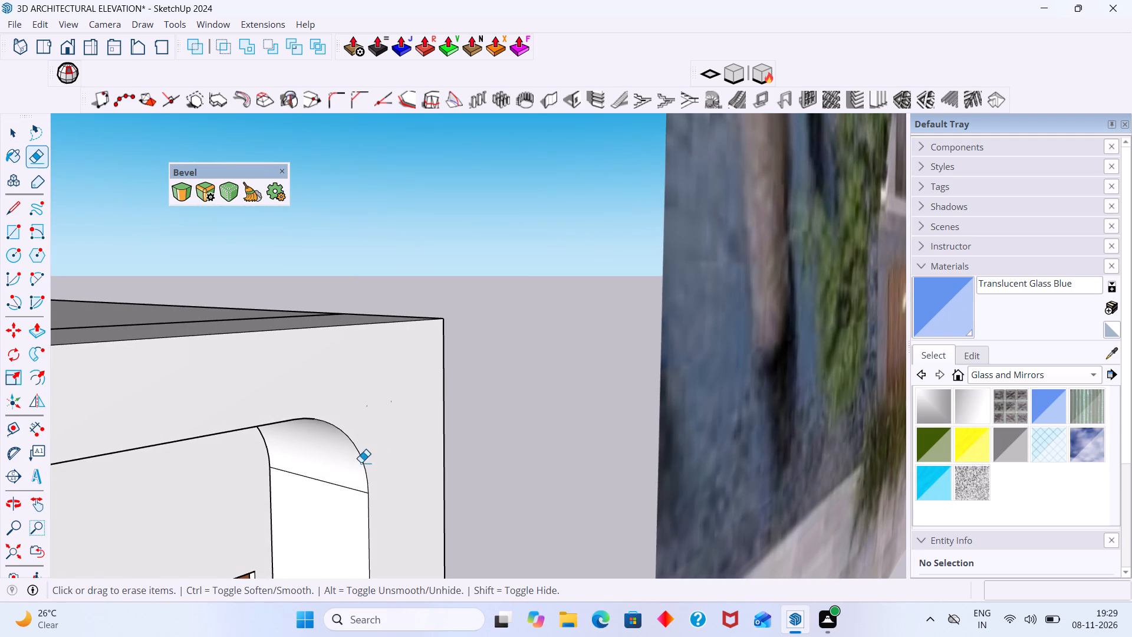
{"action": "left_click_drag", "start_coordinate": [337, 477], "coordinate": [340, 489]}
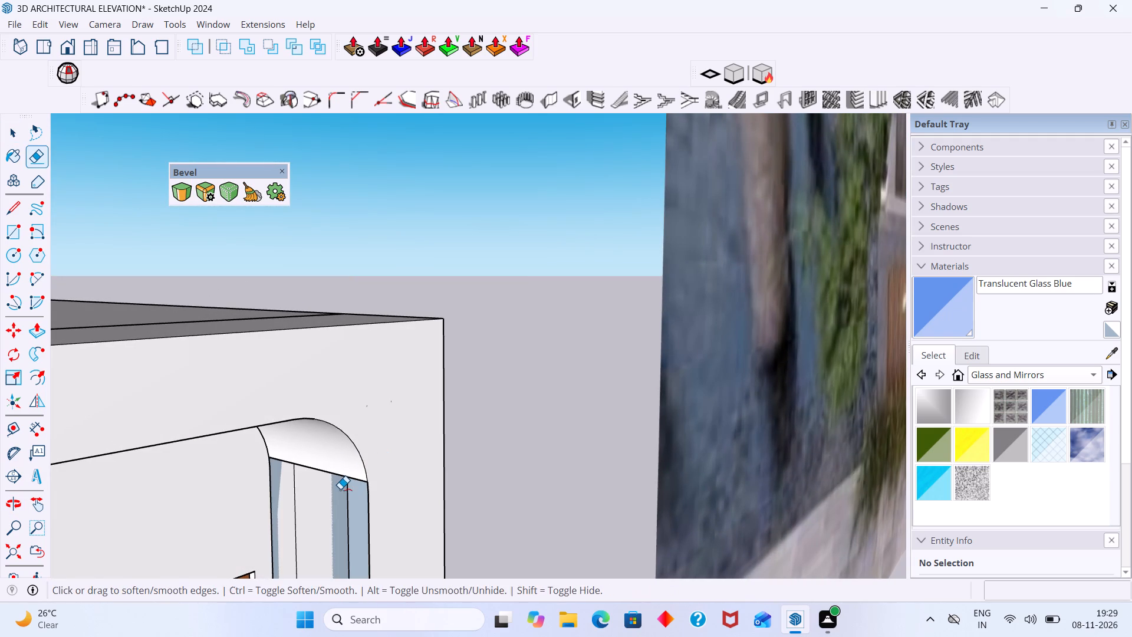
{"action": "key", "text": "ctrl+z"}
Compare the upper-floor frame and its rounded corners with the balcony frame in the reference photo.
{"action": "scroll", "coordinate": [341, 489], "scroll_direction": "down", "scroll_amount": 8}
{"action": "middle_click_drag", "start_coordinate": [393, 488], "coordinate": [240, 371]}
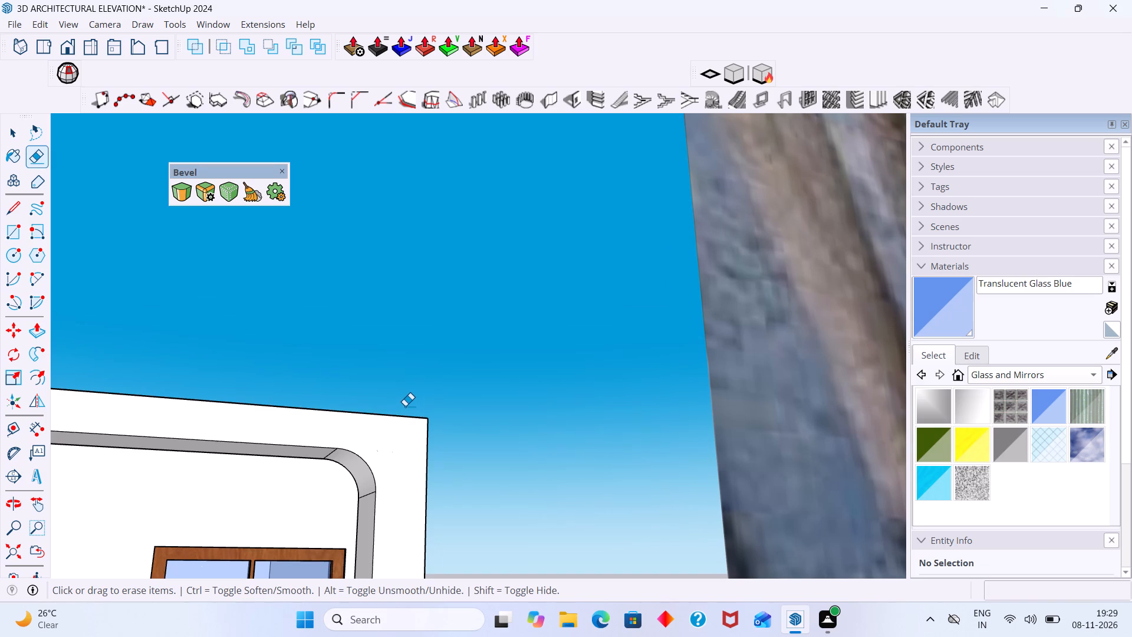
{"action": "scroll", "coordinate": [543, 445], "scroll_direction": "down", "scroll_amount": 11}
{"action": "middle_click_drag", "start_coordinate": [516, 446], "coordinate": [493, 471]}
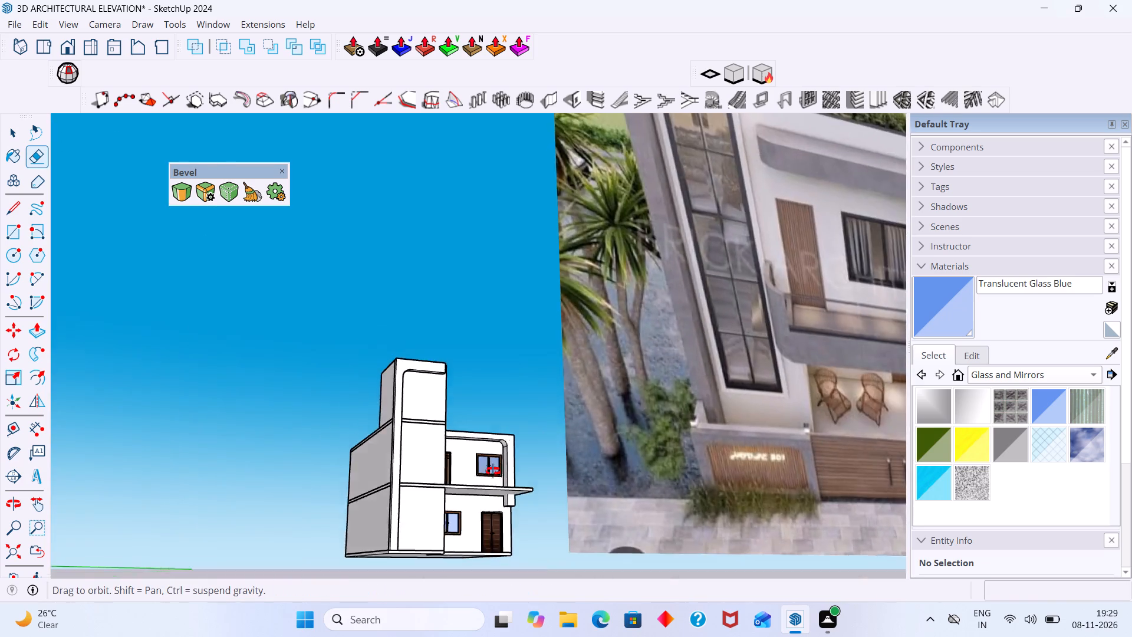
{"action": "middle_click_drag", "start_coordinate": [493, 471], "coordinate": [501, 560]}
{"action": "scroll", "coordinate": [501, 560], "scroll_direction": "up", "scroll_amount": 1}
{"action": "middle_click_drag", "start_coordinate": [574, 406], "coordinate": [272, 372], "text": "shift"}
{"action": "scroll", "coordinate": [276, 367], "scroll_direction": "down", "scroll_amount": 5}
{"action": "scroll", "coordinate": [361, 326], "scroll_direction": "down", "scroll_amount": 2}
{"action": "middle_click_drag", "start_coordinate": [364, 335], "coordinate": [367, 267]}
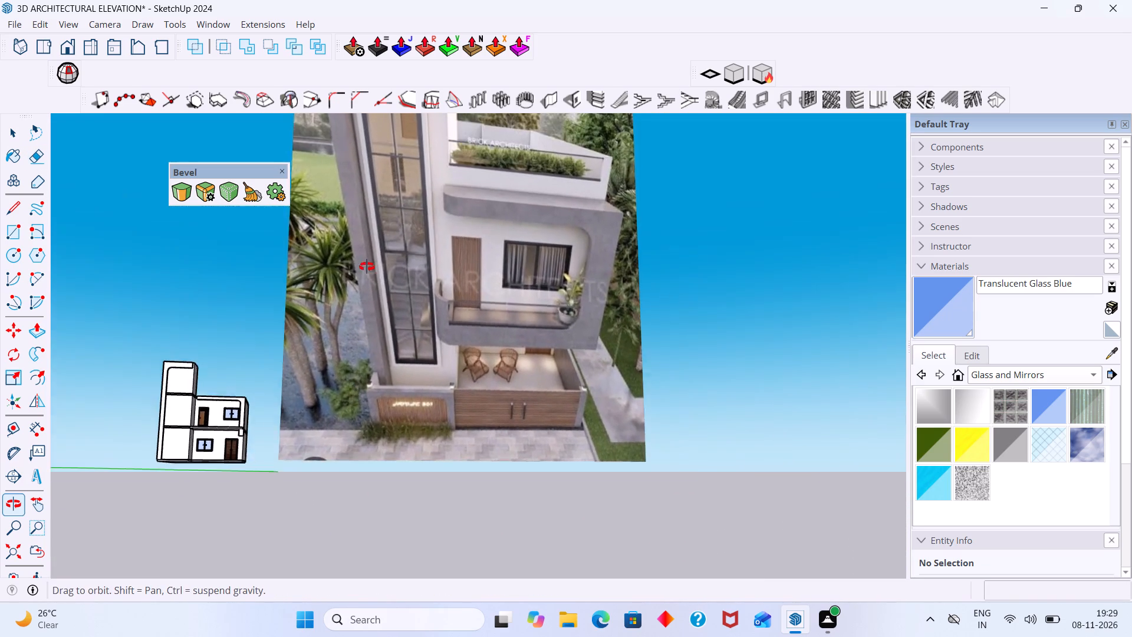
{"action": "middle_click_drag", "start_coordinate": [367, 267], "coordinate": [350, 287]}
{"action": "scroll", "coordinate": [248, 390], "scroll_direction": "up", "scroll_amount": 4}
{"action": "middle_click_drag", "start_coordinate": [258, 400], "coordinate": [269, 508]}
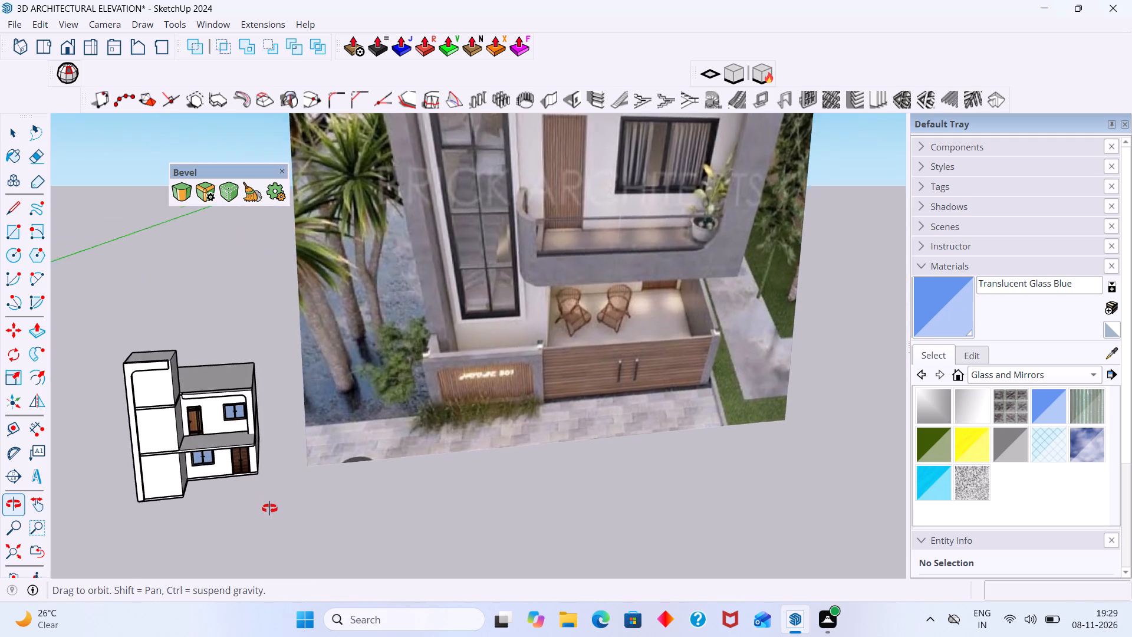
{"action": "middle_click_drag", "start_coordinate": [269, 508], "coordinate": [273, 505]}
{"action": "scroll", "coordinate": [284, 376], "scroll_direction": "down", "scroll_amount": 6}
Thicken the roof band downward with Joint Push/Pull on its underside face, using an offset of about 8 1/16".
{"action": "scroll", "coordinate": [196, 387], "scroll_direction": "up", "scroll_amount": 15}
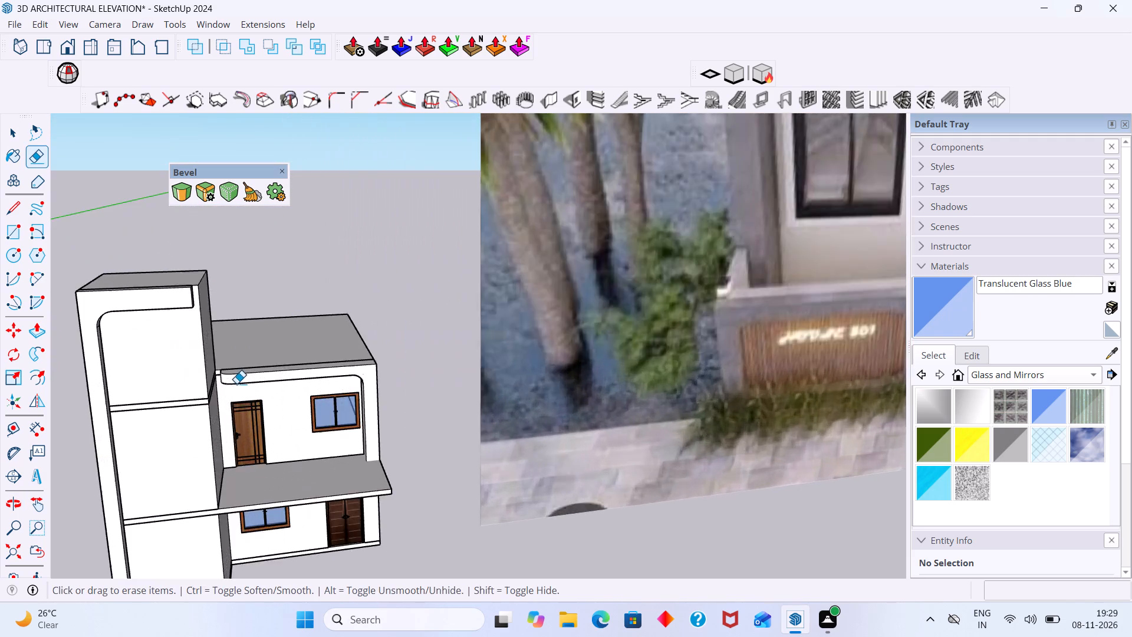
{"action": "scroll", "coordinate": [236, 383], "scroll_direction": "up", "scroll_amount": 9}
{"action": "middle_click_drag", "start_coordinate": [235, 389], "coordinate": [218, 422]}
{"action": "scroll", "coordinate": [218, 422], "scroll_direction": "up", "scroll_amount": 1}
{"action": "key", "text": "space"}
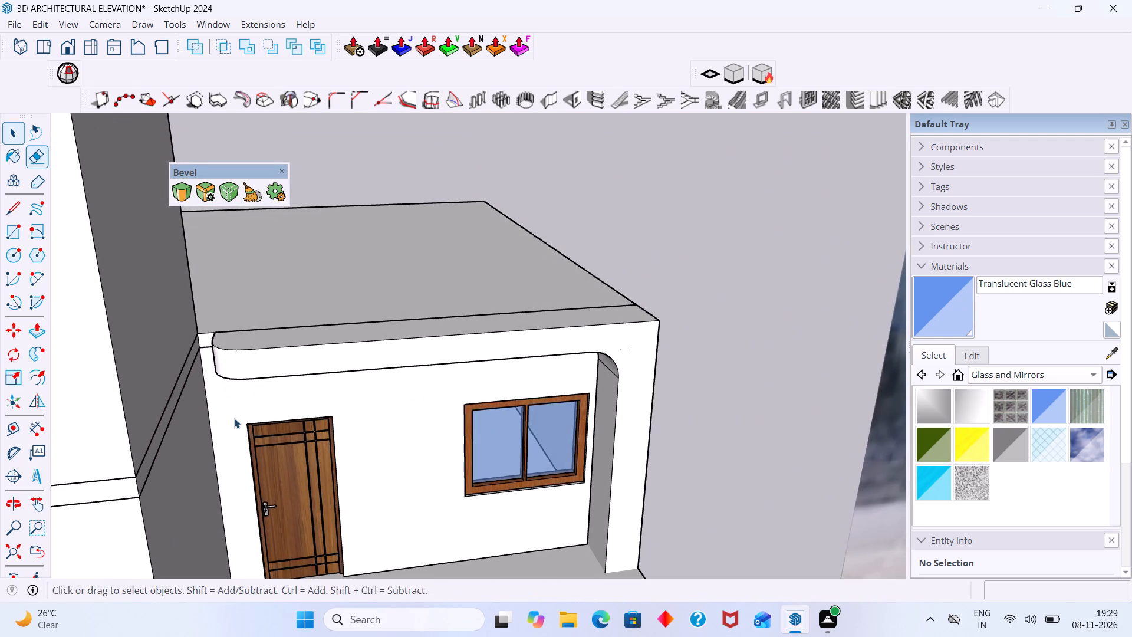
{"action": "middle_click_drag", "start_coordinate": [276, 404], "coordinate": [261, 254]}
{"action": "middle_click_drag", "start_coordinate": [379, 323], "coordinate": [386, 299]}
{"action": "scroll", "coordinate": [392, 319], "scroll_direction": "up", "scroll_amount": 7}
{"action": "middle_click_drag", "start_coordinate": [391, 329], "coordinate": [382, 292]}
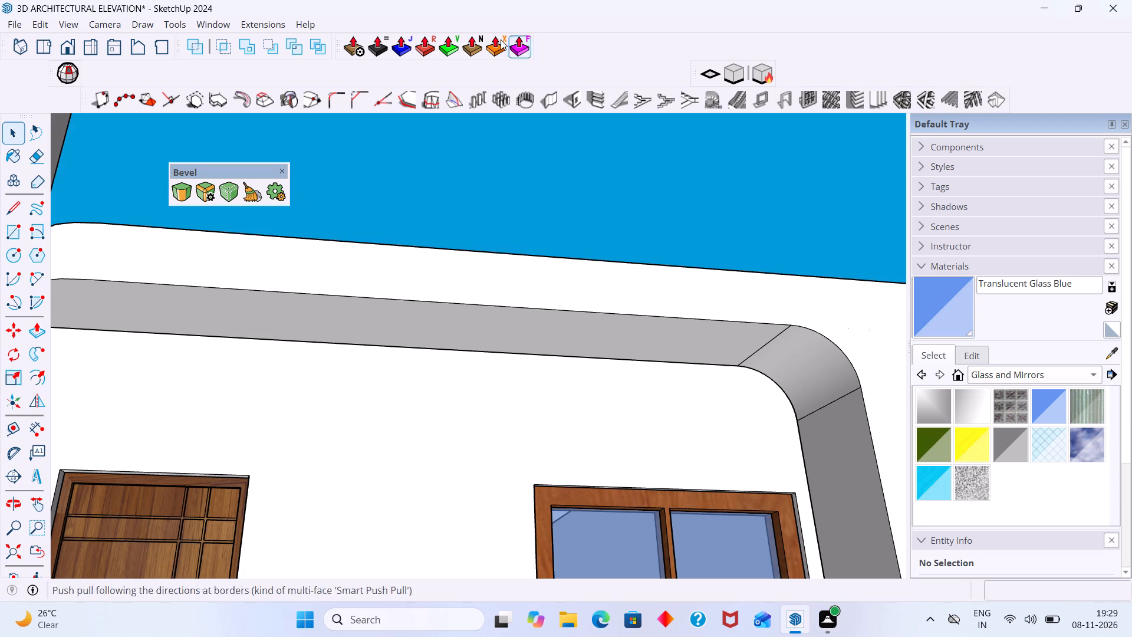
{"action": "left_click", "coordinate": [407, 49]}
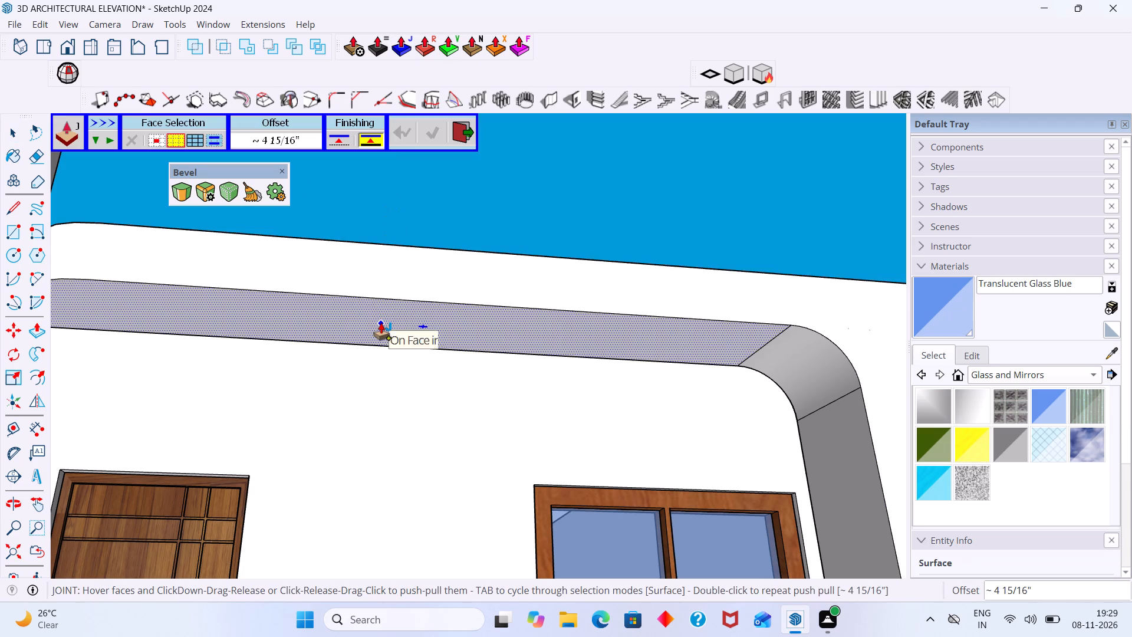
{"action": "left_click", "coordinate": [381, 323]}
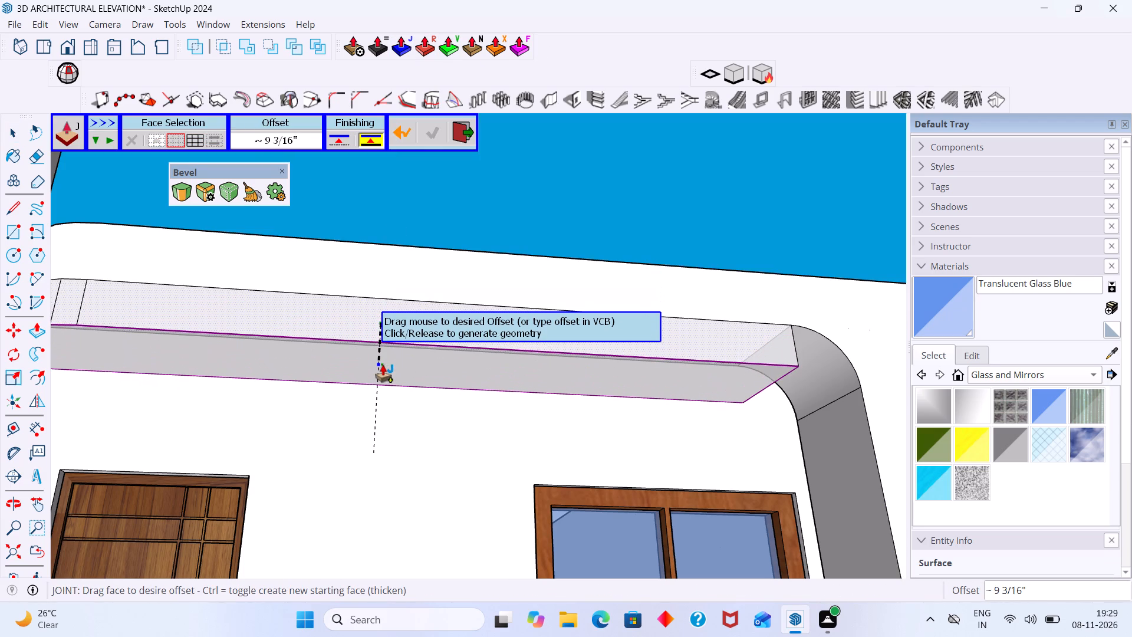
{"action": "left_click", "coordinate": [385, 360]}
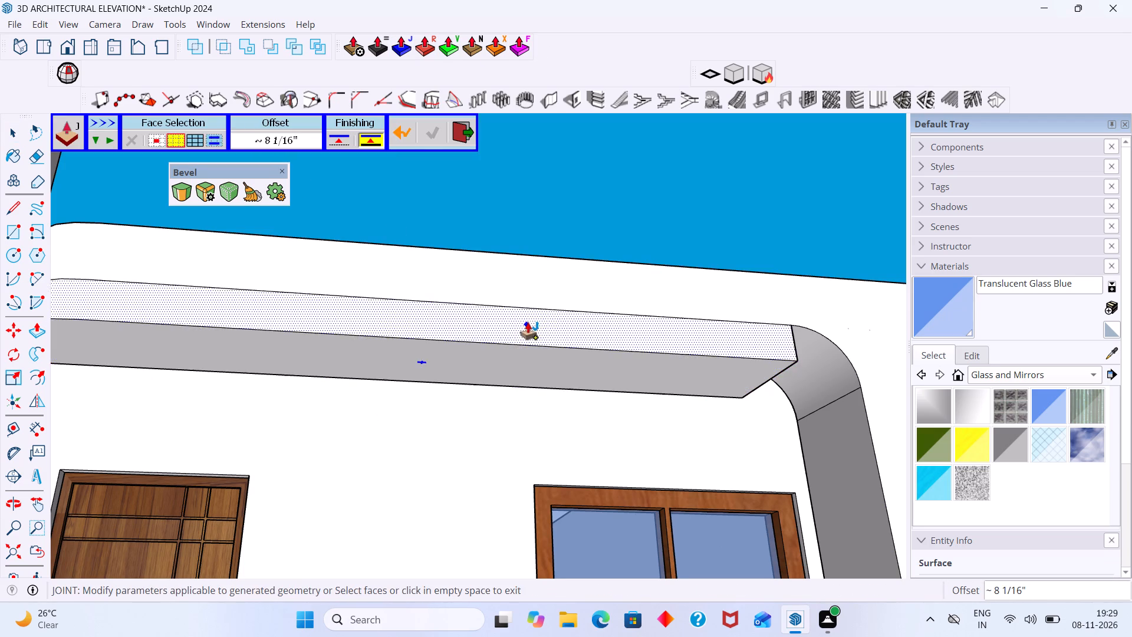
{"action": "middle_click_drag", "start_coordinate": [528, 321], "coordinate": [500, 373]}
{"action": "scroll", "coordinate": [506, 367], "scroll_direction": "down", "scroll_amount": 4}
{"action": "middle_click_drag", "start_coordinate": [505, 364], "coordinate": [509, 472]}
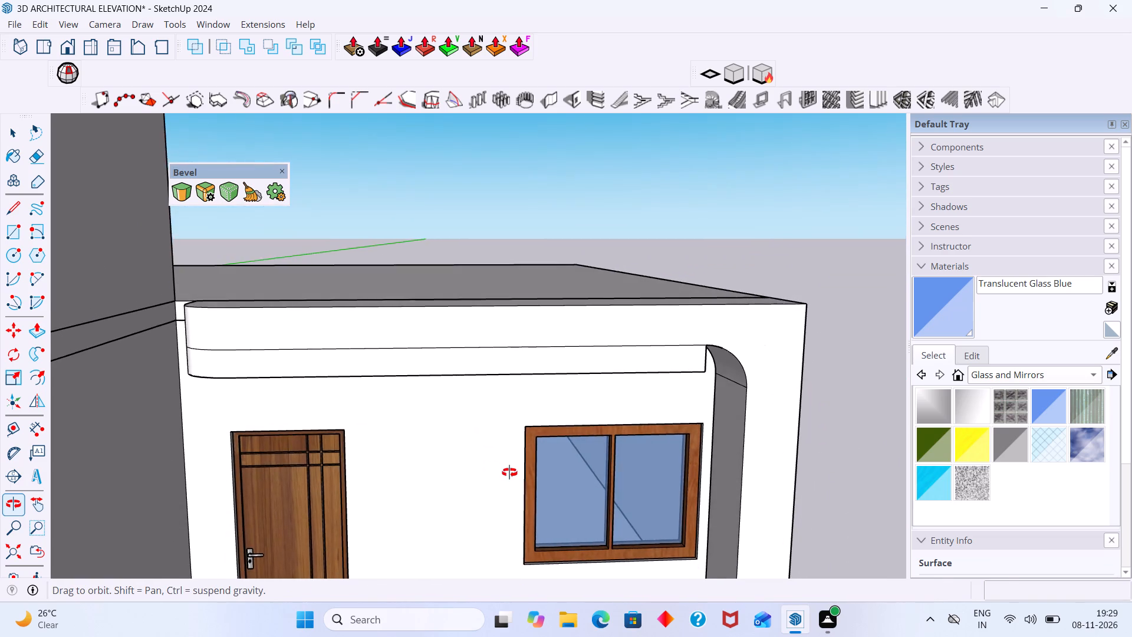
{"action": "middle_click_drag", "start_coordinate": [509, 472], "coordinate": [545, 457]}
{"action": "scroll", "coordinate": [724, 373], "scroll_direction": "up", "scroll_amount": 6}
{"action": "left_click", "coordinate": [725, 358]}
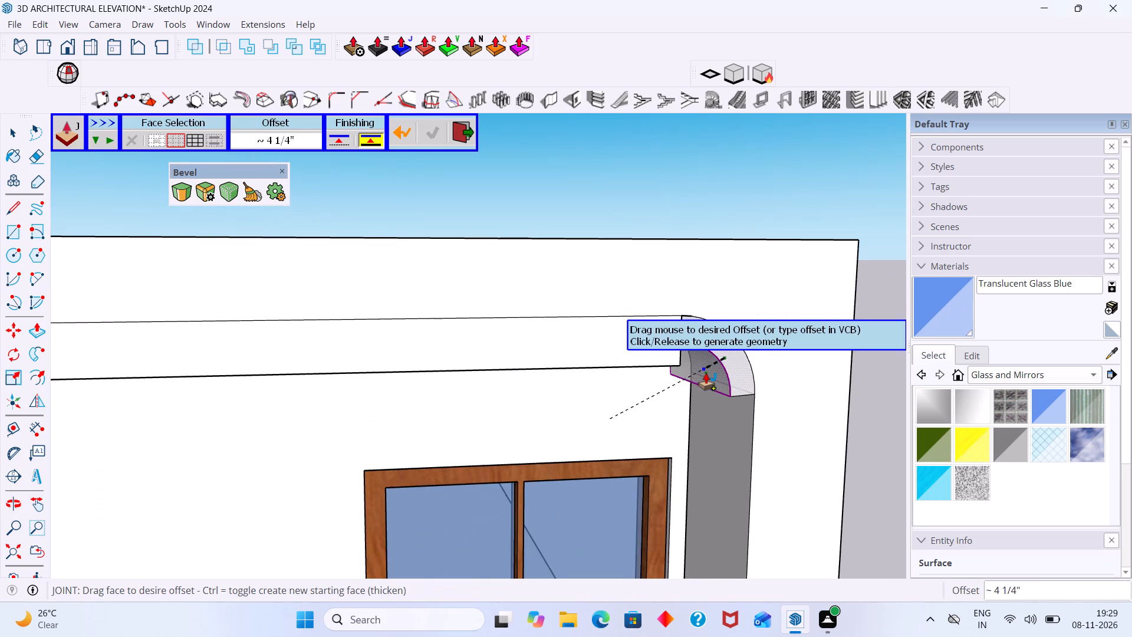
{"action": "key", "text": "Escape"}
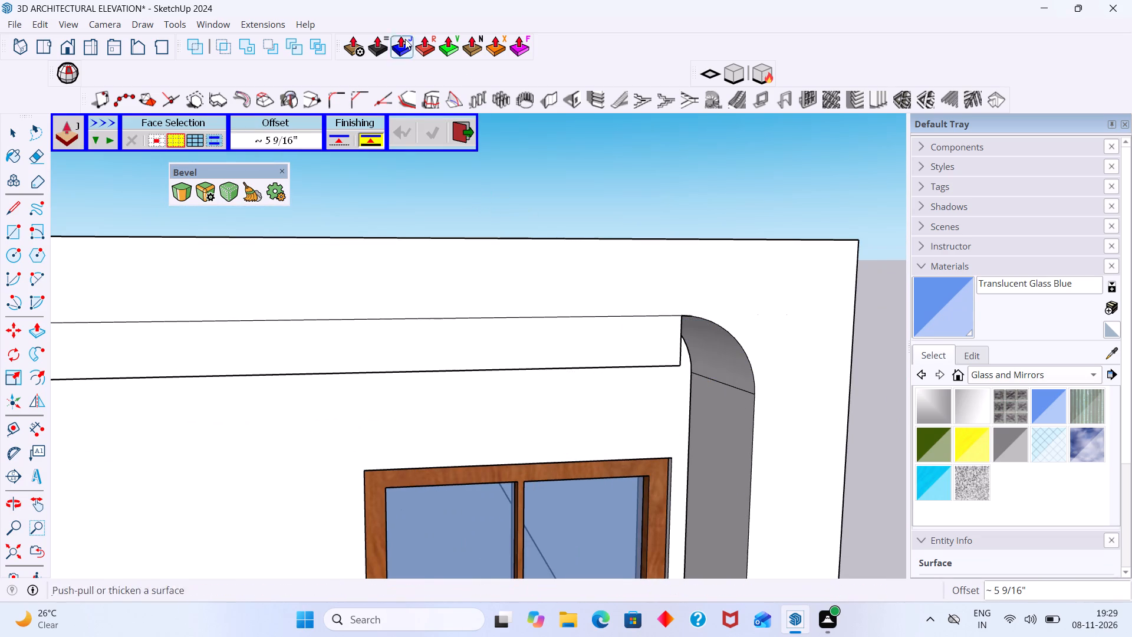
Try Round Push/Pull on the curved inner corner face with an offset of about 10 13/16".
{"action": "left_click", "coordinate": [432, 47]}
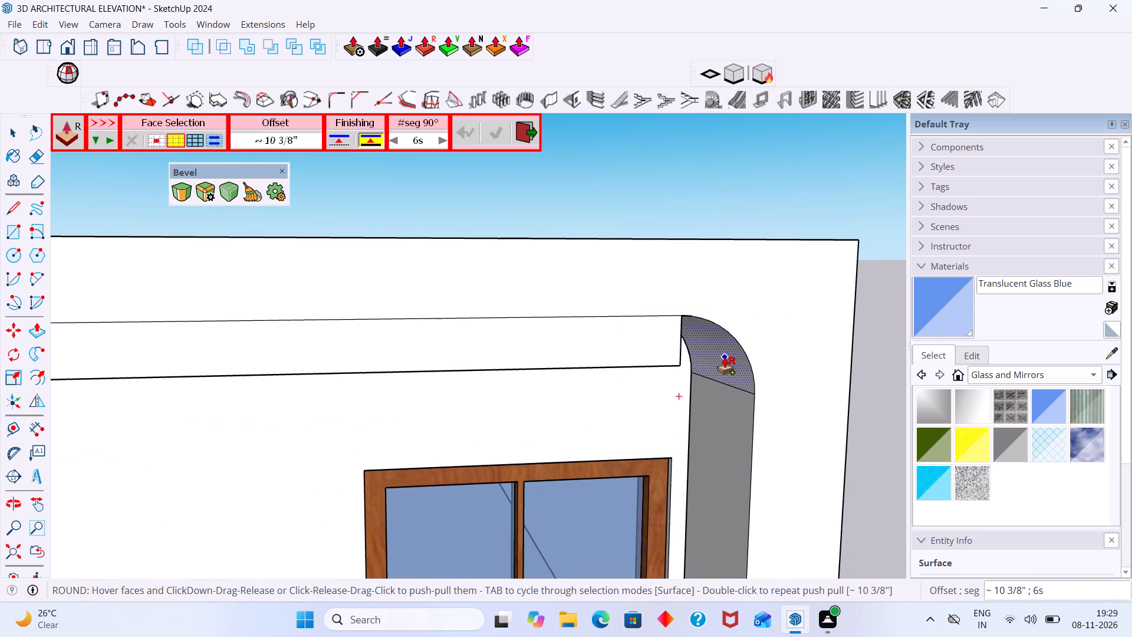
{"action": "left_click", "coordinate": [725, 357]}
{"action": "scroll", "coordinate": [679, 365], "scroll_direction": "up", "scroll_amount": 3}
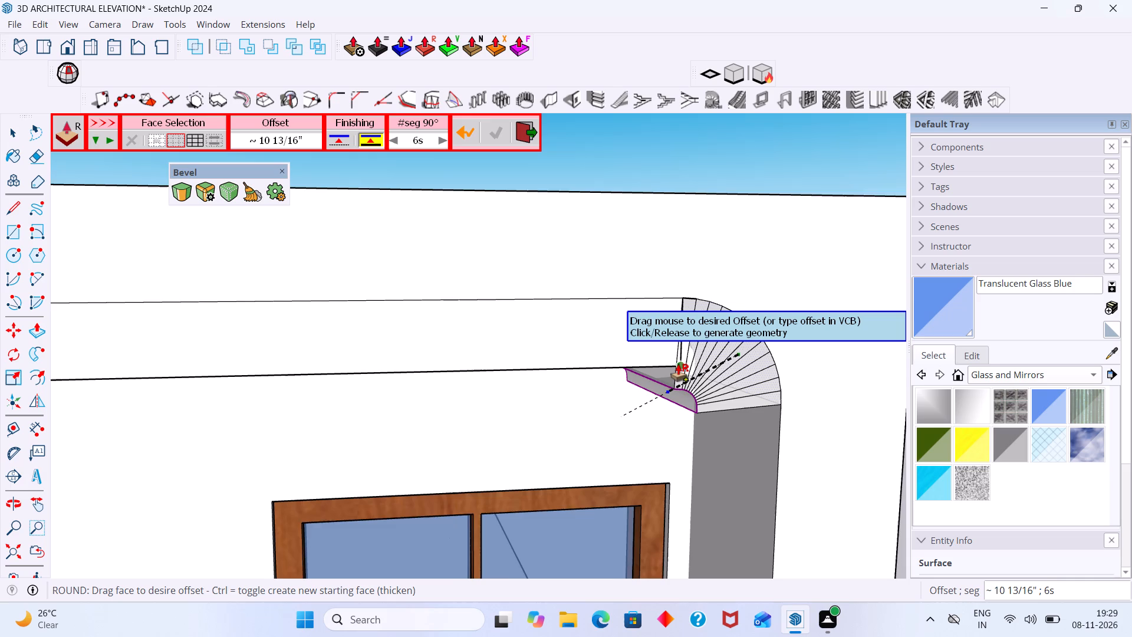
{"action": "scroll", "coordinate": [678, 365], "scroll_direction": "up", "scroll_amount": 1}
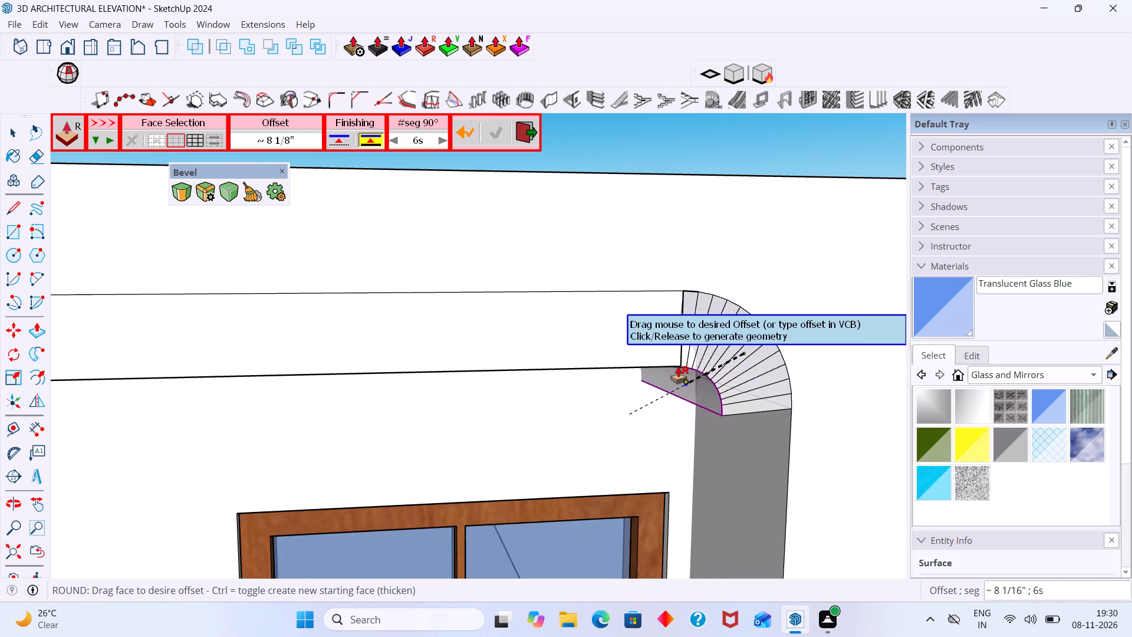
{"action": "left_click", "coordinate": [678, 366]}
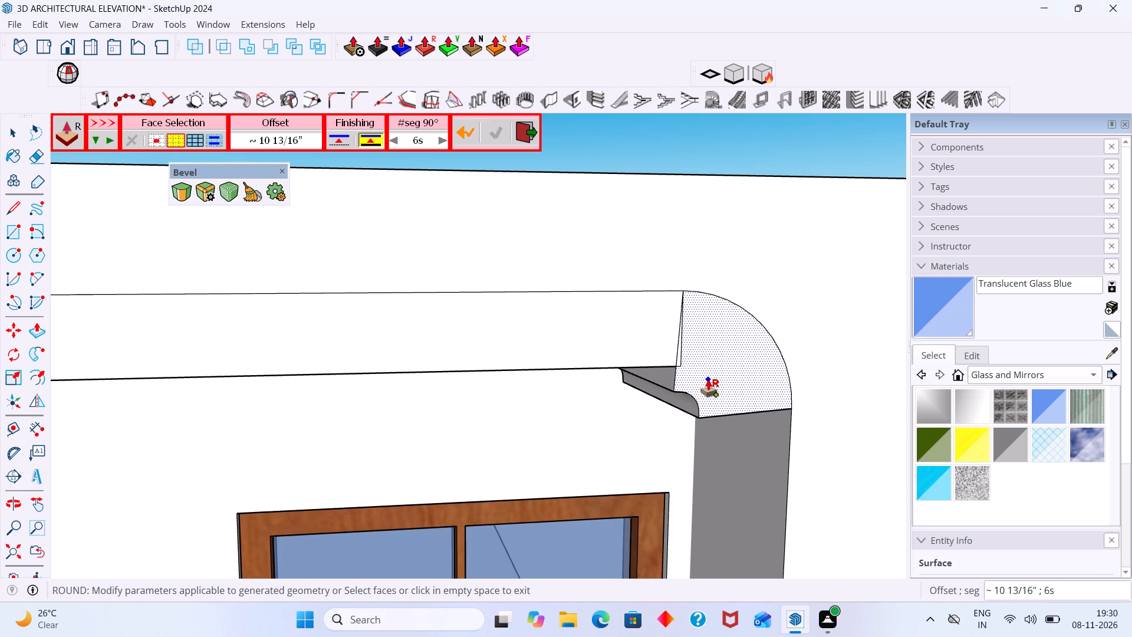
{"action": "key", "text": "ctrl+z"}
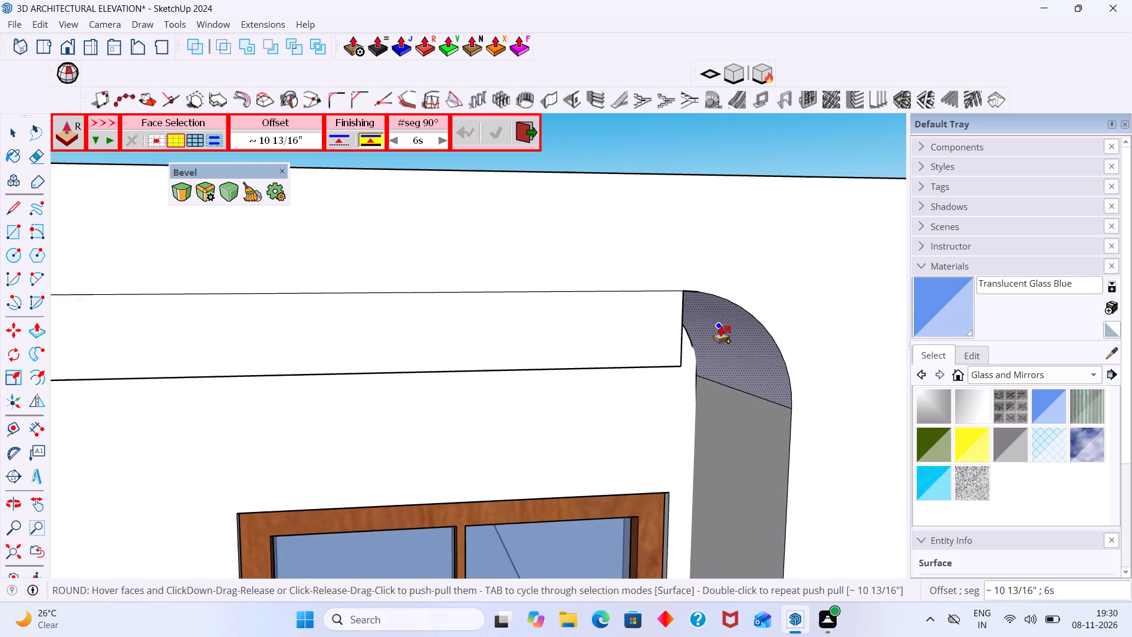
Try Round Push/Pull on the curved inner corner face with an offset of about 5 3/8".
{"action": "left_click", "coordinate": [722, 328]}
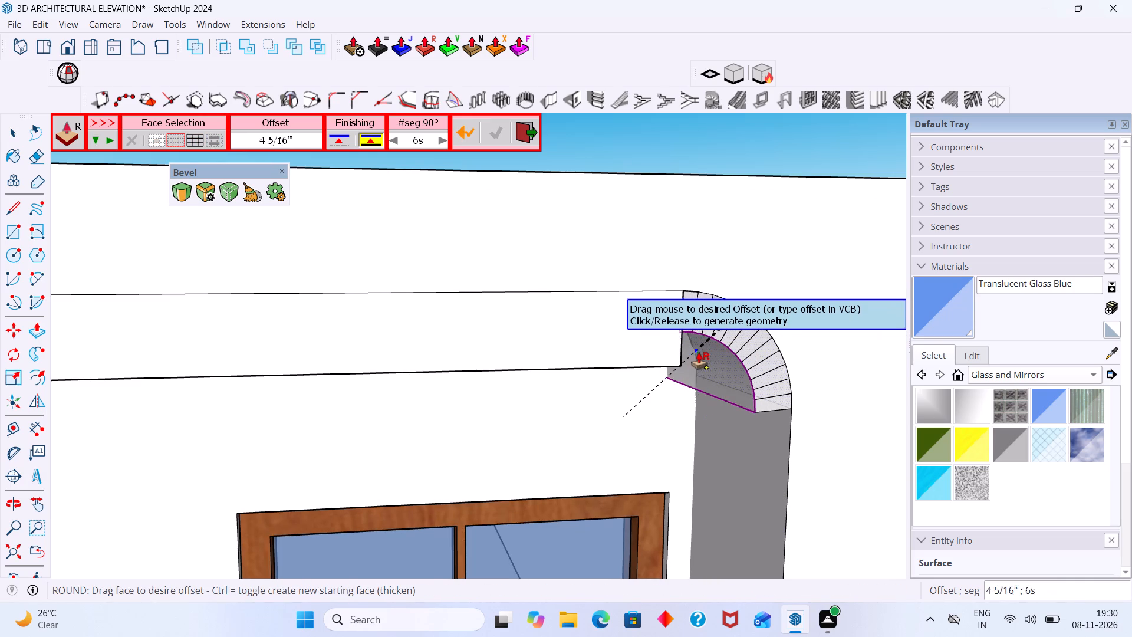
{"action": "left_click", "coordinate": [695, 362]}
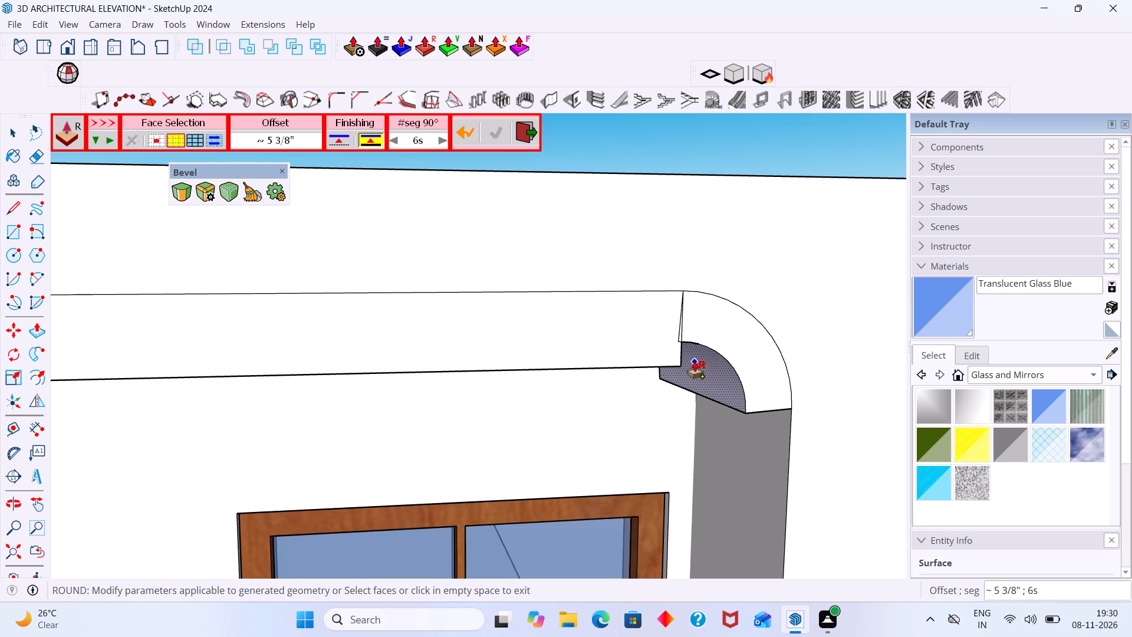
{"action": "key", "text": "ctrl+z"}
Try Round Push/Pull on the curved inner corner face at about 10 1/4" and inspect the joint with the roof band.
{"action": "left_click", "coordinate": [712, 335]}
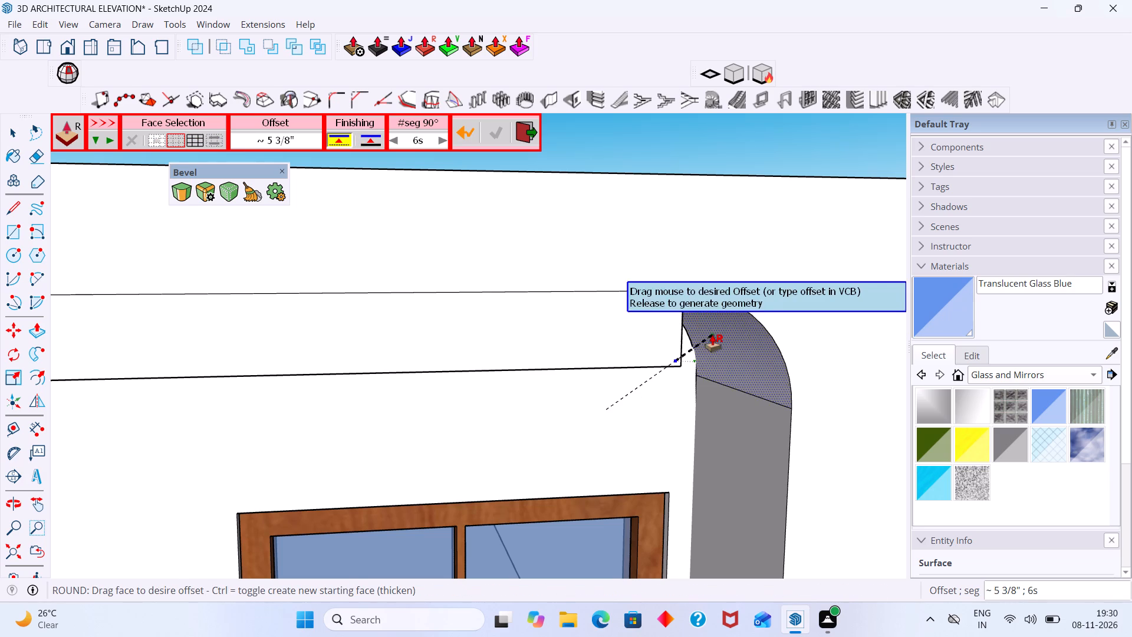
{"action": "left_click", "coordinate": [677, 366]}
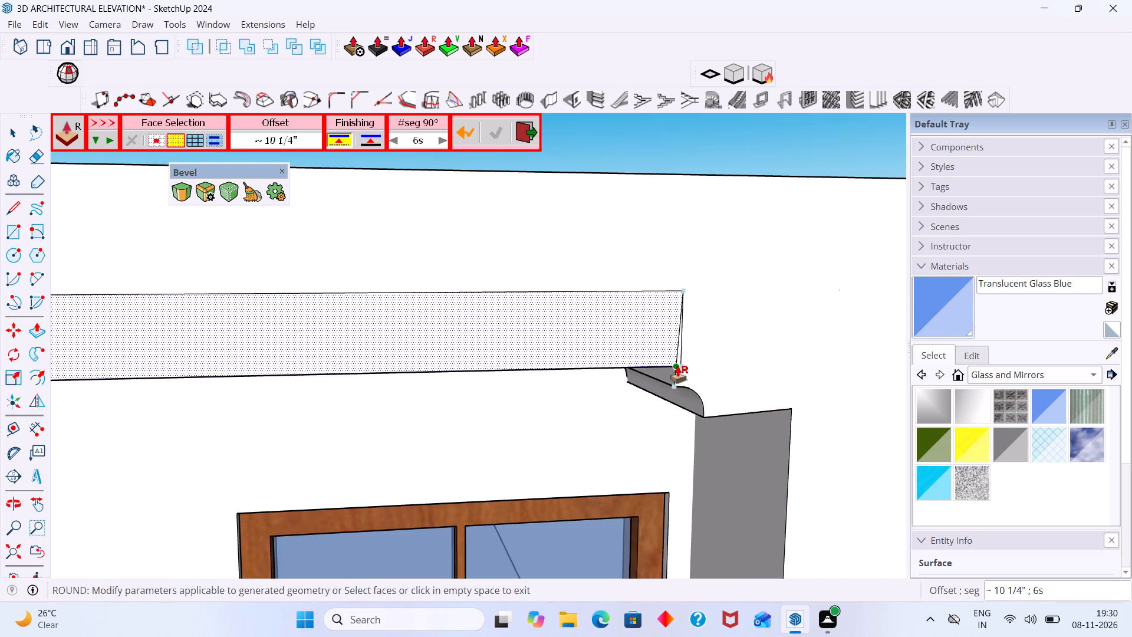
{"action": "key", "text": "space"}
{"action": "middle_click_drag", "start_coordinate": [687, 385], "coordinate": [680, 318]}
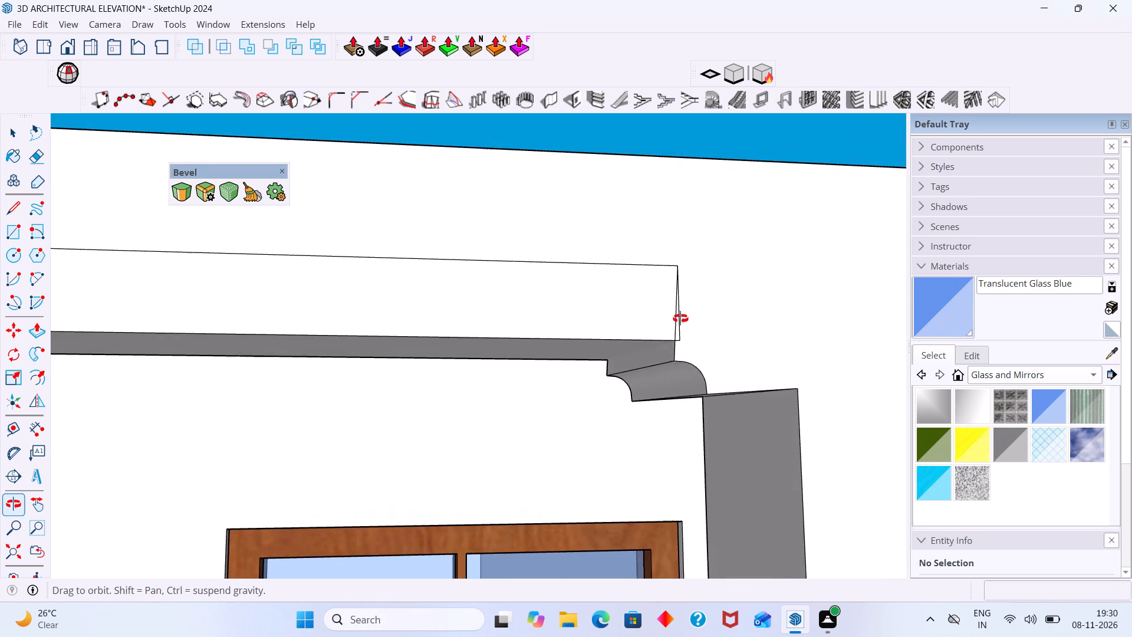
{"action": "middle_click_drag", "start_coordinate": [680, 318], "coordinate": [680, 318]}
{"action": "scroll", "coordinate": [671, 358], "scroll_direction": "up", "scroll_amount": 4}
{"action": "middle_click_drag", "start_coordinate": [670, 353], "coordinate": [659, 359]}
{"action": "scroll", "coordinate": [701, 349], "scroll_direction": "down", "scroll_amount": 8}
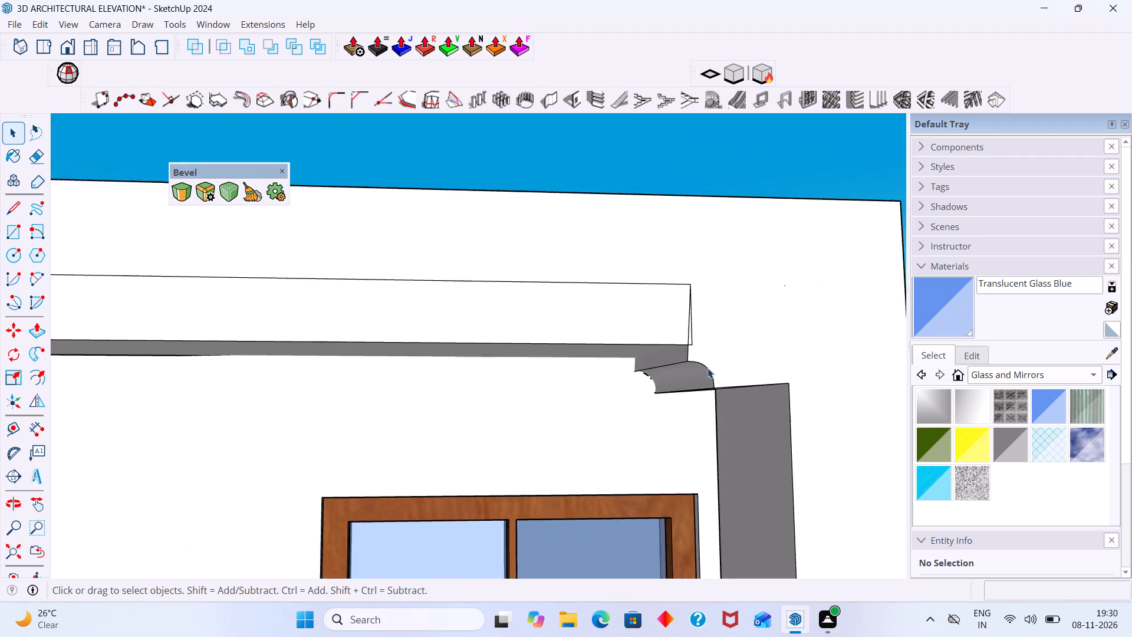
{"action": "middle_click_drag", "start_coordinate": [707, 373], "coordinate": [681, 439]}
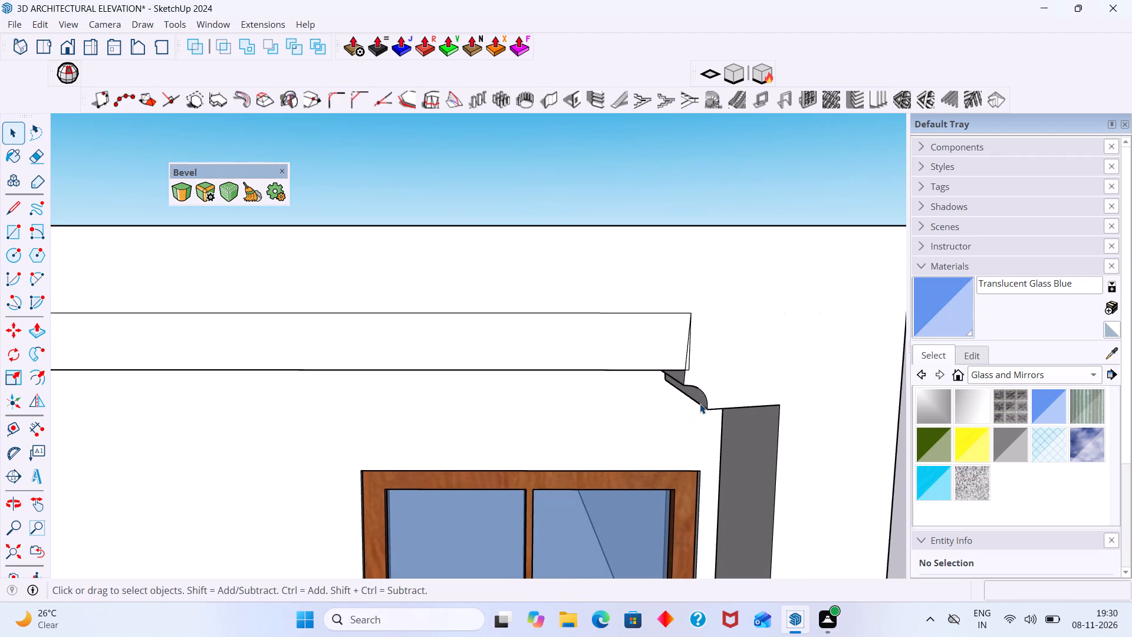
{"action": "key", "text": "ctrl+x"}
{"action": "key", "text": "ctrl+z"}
Inspect the joint between the roof band and rounded inner corner, and undo the roof band's downward thickening.
{"action": "middle_click_drag", "start_coordinate": [736, 365], "coordinate": [731, 379]}
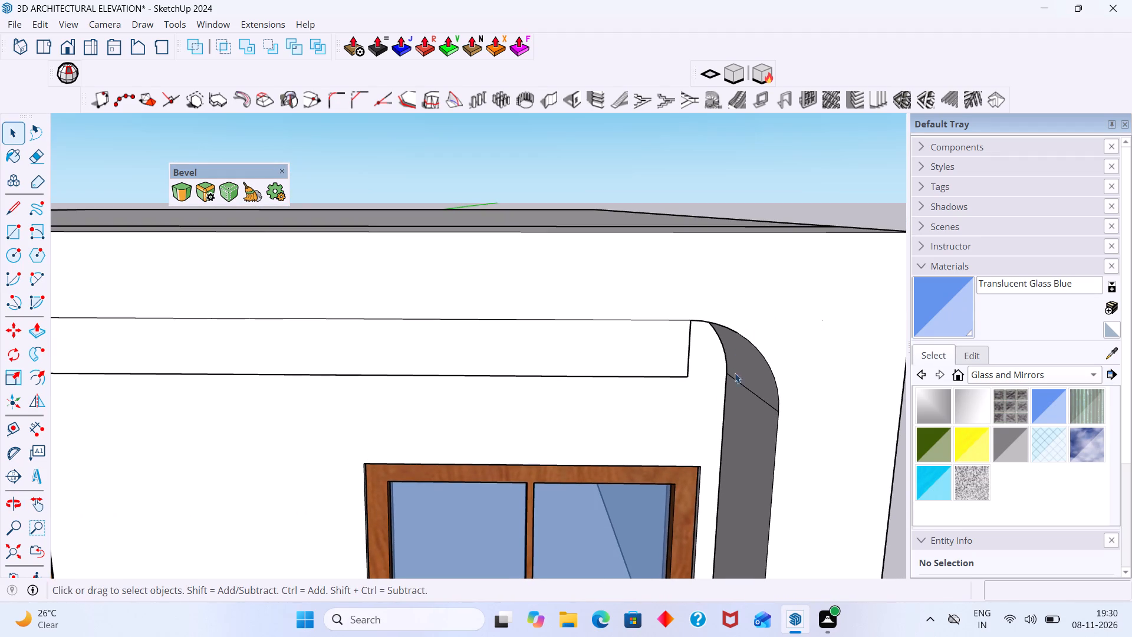
{"action": "scroll", "coordinate": [760, 395], "scroll_direction": "down", "scroll_amount": 7}
{"action": "middle_click_drag", "start_coordinate": [758, 419], "coordinate": [730, 353]}
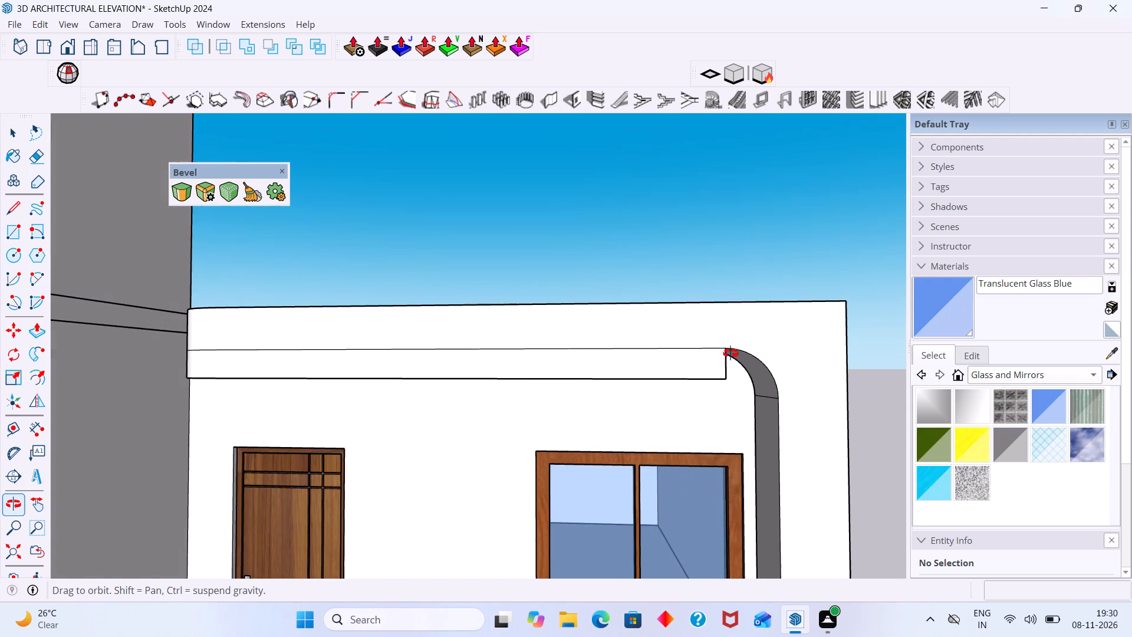
{"action": "middle_click_drag", "start_coordinate": [730, 353], "coordinate": [730, 354]}
{"action": "scroll", "coordinate": [746, 405], "scroll_direction": "up", "scroll_amount": 7}
{"action": "middle_click_drag", "start_coordinate": [776, 412], "coordinate": [787, 458]}
{"action": "scroll", "coordinate": [787, 454], "scroll_direction": "down", "scroll_amount": 5}
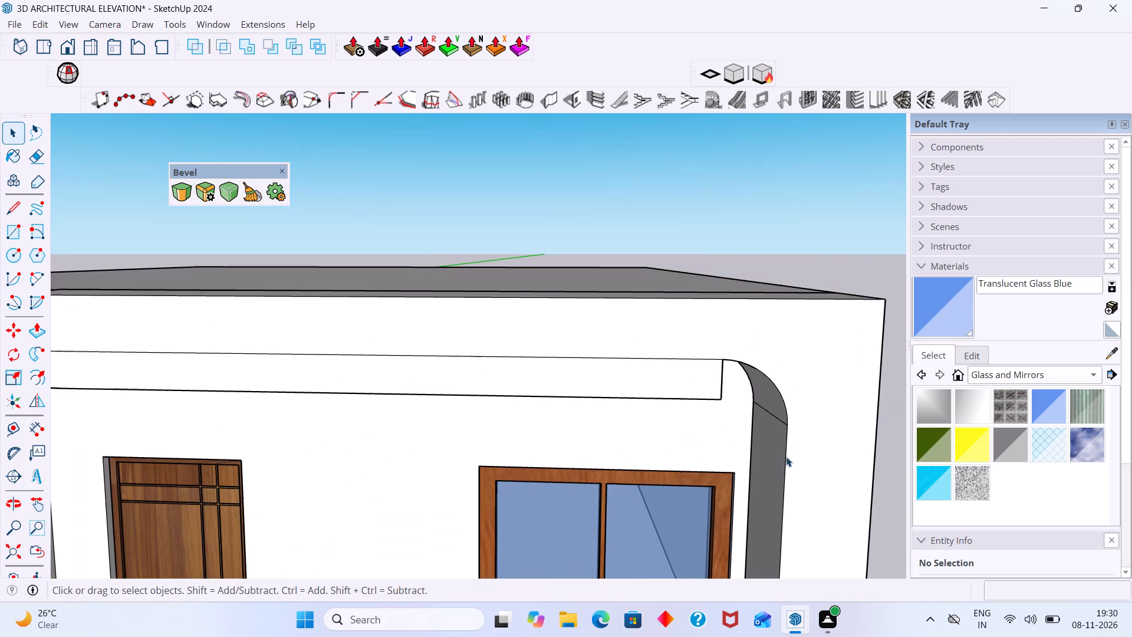
{"action": "scroll", "coordinate": [708, 391], "scroll_direction": "up", "scroll_amount": 2}
{"action": "left_click", "coordinate": [708, 388]}
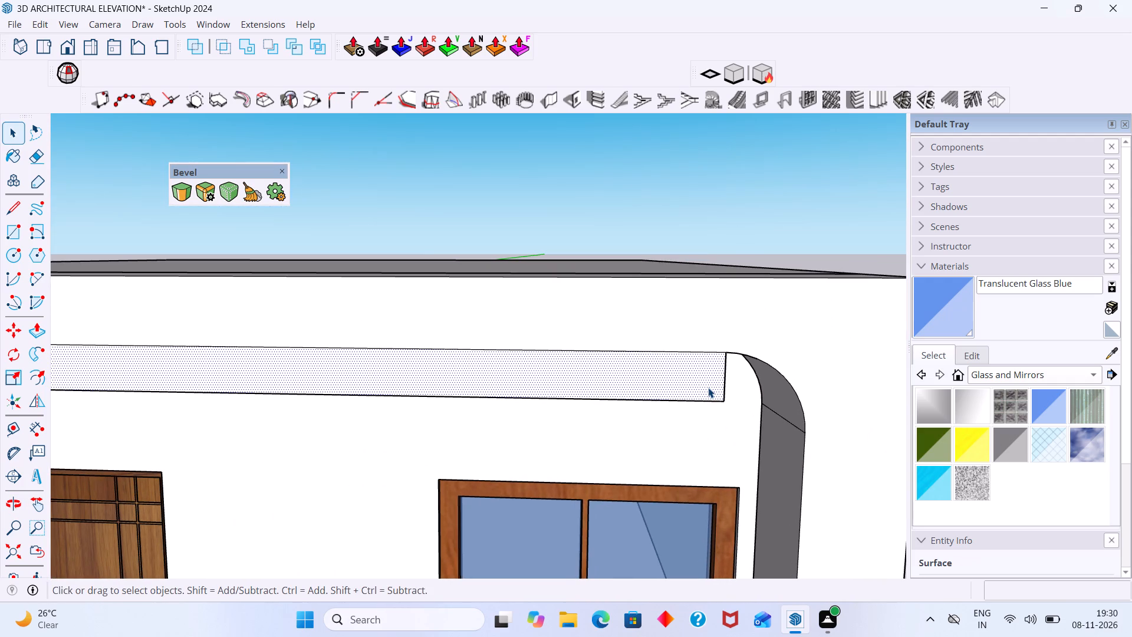
{"action": "scroll", "coordinate": [740, 388], "scroll_direction": "down", "scroll_amount": 8}
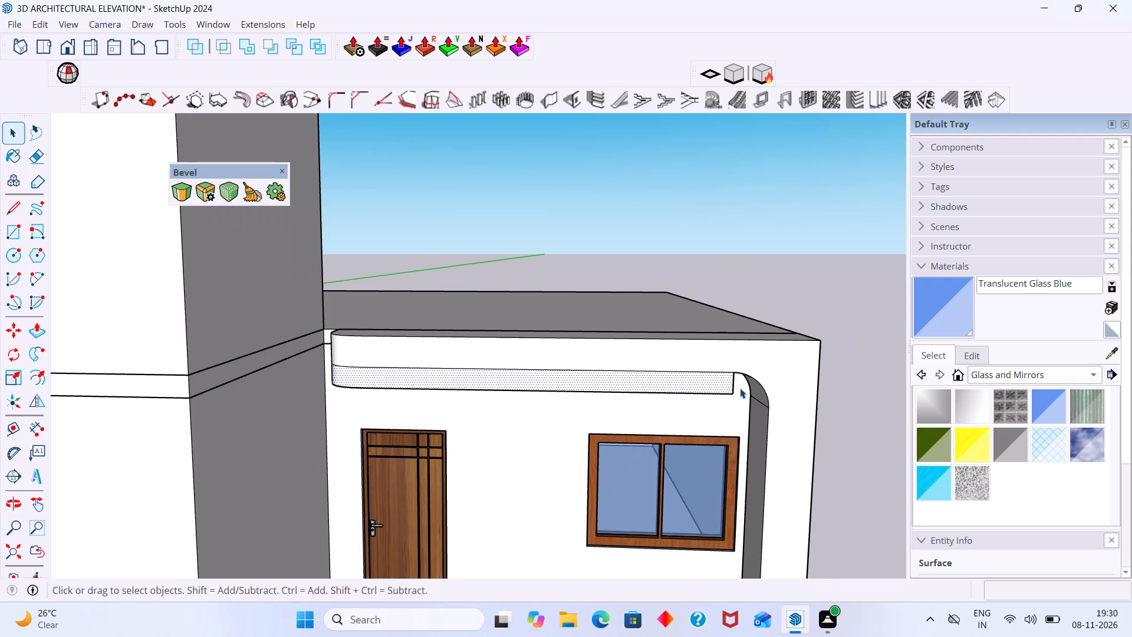
{"action": "key", "text": "ctrl+z"}
{"action": "scroll", "coordinate": [722, 393], "scroll_direction": "down", "scroll_amount": 2}
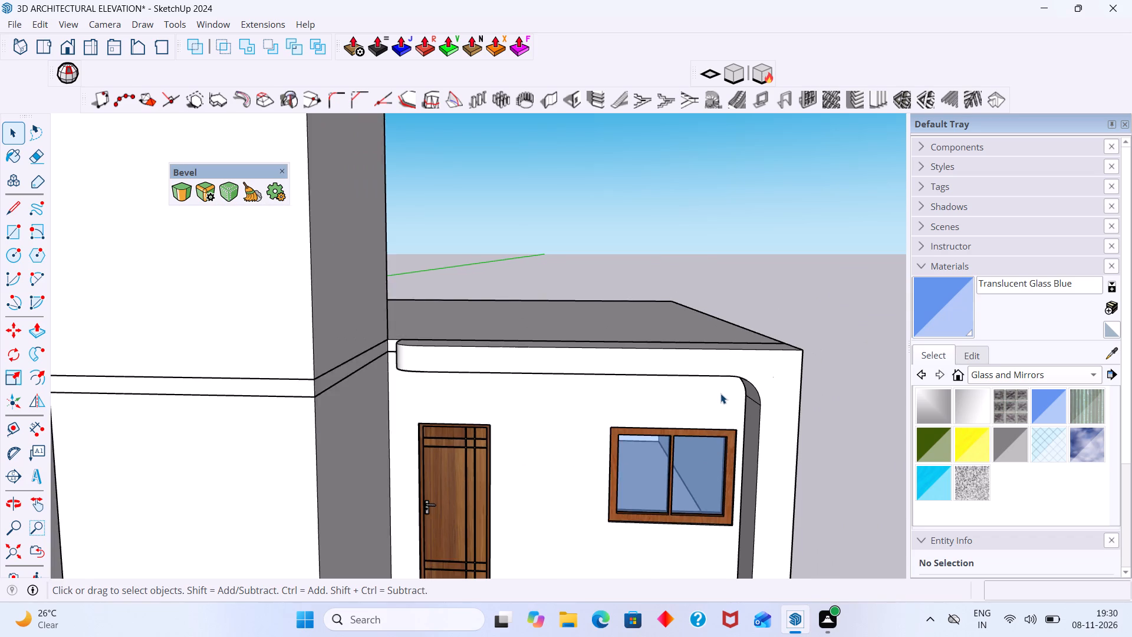
{"action": "scroll", "coordinate": [720, 393], "scroll_direction": "down", "scroll_amount": 1}
{"action": "left_click", "coordinate": [775, 297]}
Compare the roof band and balcony frame of the house model with the reference photo.
{"action": "scroll", "coordinate": [646, 359], "scroll_direction": "down", "scroll_amount": 6}
{"action": "middle_click_drag", "start_coordinate": [649, 382], "coordinate": [651, 523]}
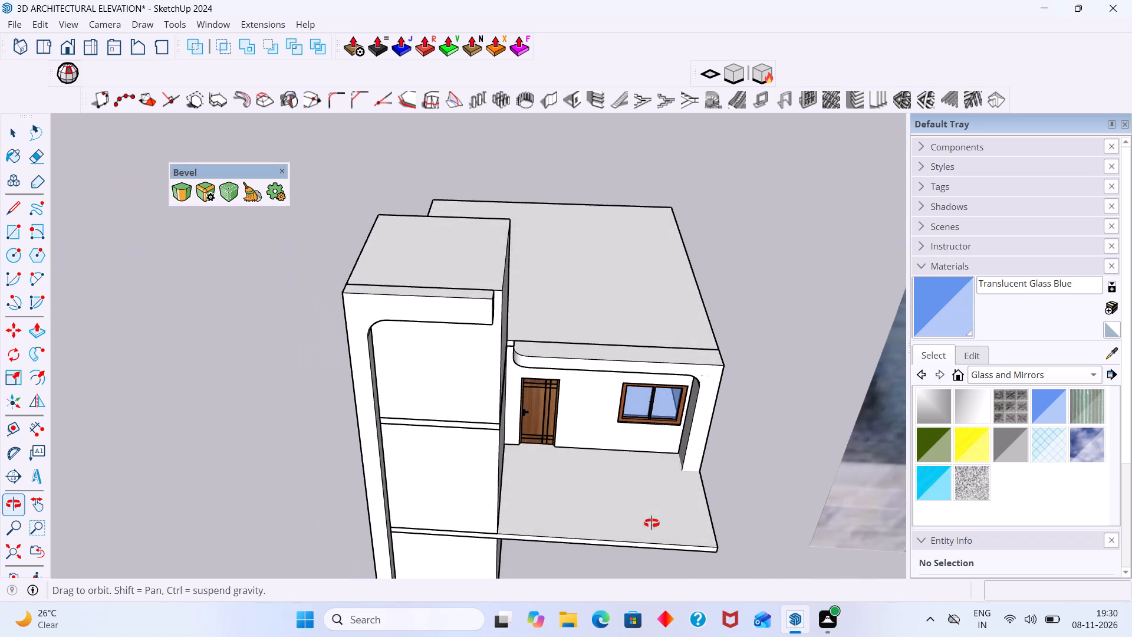
{"action": "middle_click_drag", "start_coordinate": [651, 523], "coordinate": [658, 510]}
{"action": "scroll", "coordinate": [667, 416], "scroll_direction": "up", "scroll_amount": 3}
{"action": "middle_click_drag", "start_coordinate": [646, 403], "coordinate": [593, 398], "text": "shift"}
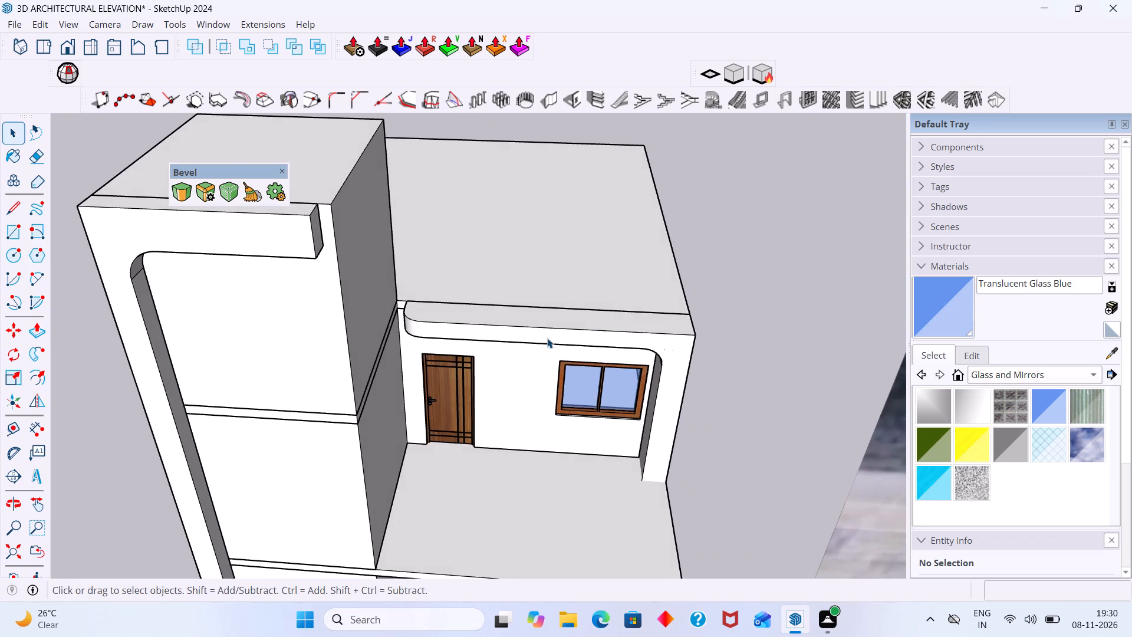
{"action": "middle_click_drag", "start_coordinate": [547, 337], "coordinate": [539, 245]}
{"action": "middle_click_drag", "start_coordinate": [549, 314], "coordinate": [548, 238]}
{"action": "middle_click_drag", "start_coordinate": [516, 320], "coordinate": [507, 417]}
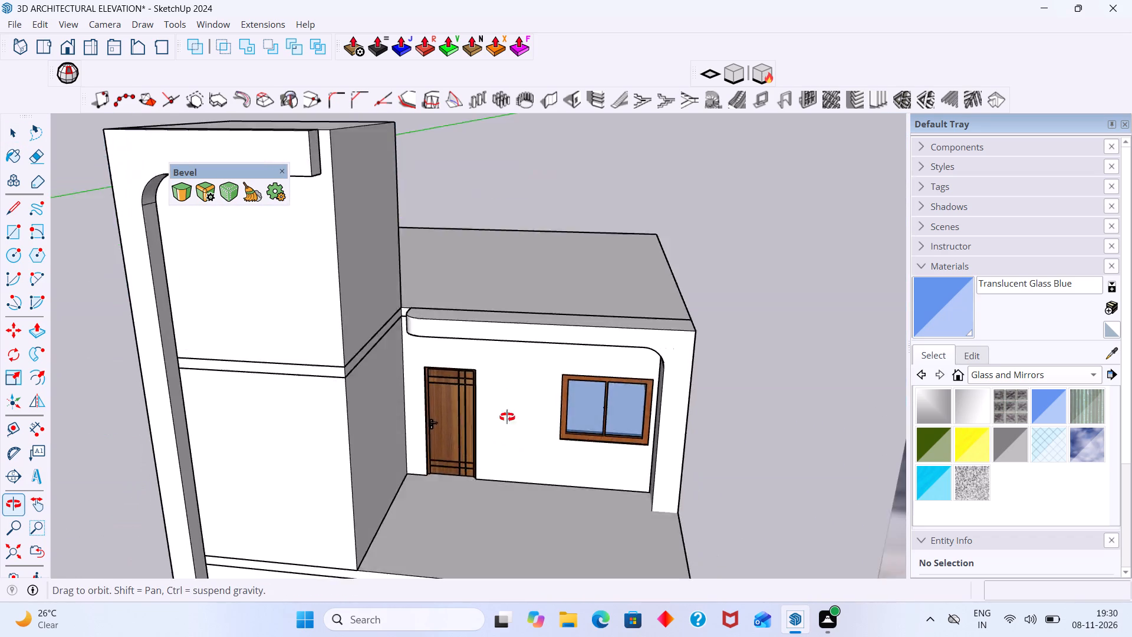
{"action": "middle_click_drag", "start_coordinate": [507, 417], "coordinate": [518, 474]}
{"action": "scroll", "coordinate": [520, 469], "scroll_direction": "down", "scroll_amount": 13}
{"action": "middle_click_drag", "start_coordinate": [512, 478], "coordinate": [196, 485], "text": "shift"}
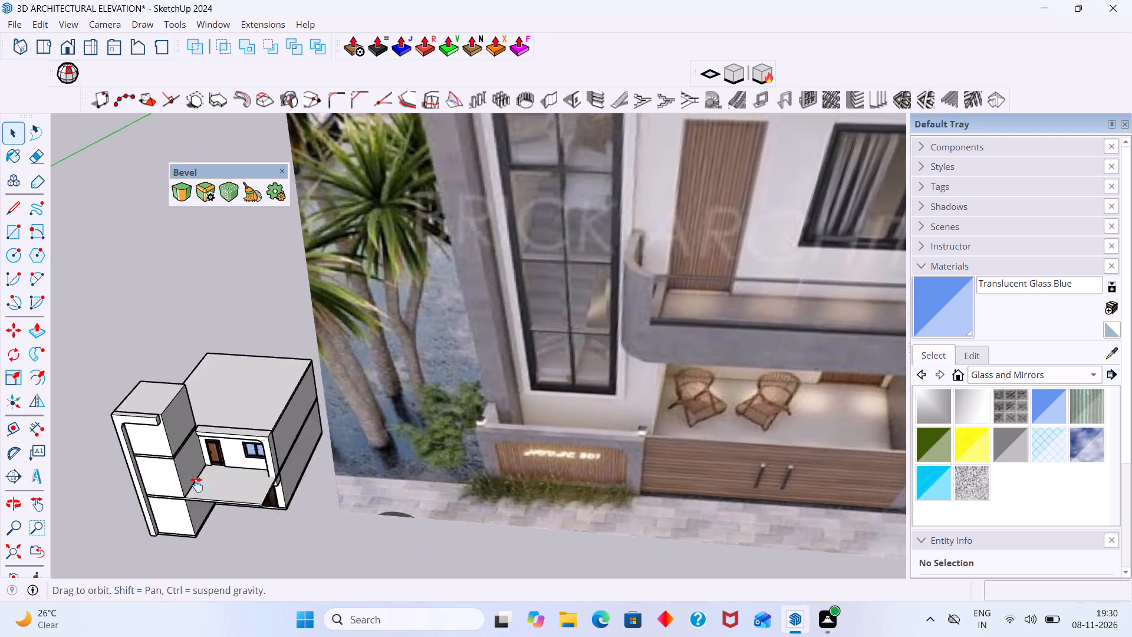
{"action": "middle_click_drag", "start_coordinate": [196, 485], "coordinate": [194, 486], "text": "shift"}
{"action": "scroll", "coordinate": [221, 477], "scroll_direction": "up", "scroll_amount": 7}
{"action": "middle_click_drag", "start_coordinate": [259, 472], "coordinate": [323, 425]}
{"action": "scroll", "coordinate": [324, 446], "scroll_direction": "down", "scroll_amount": 6}
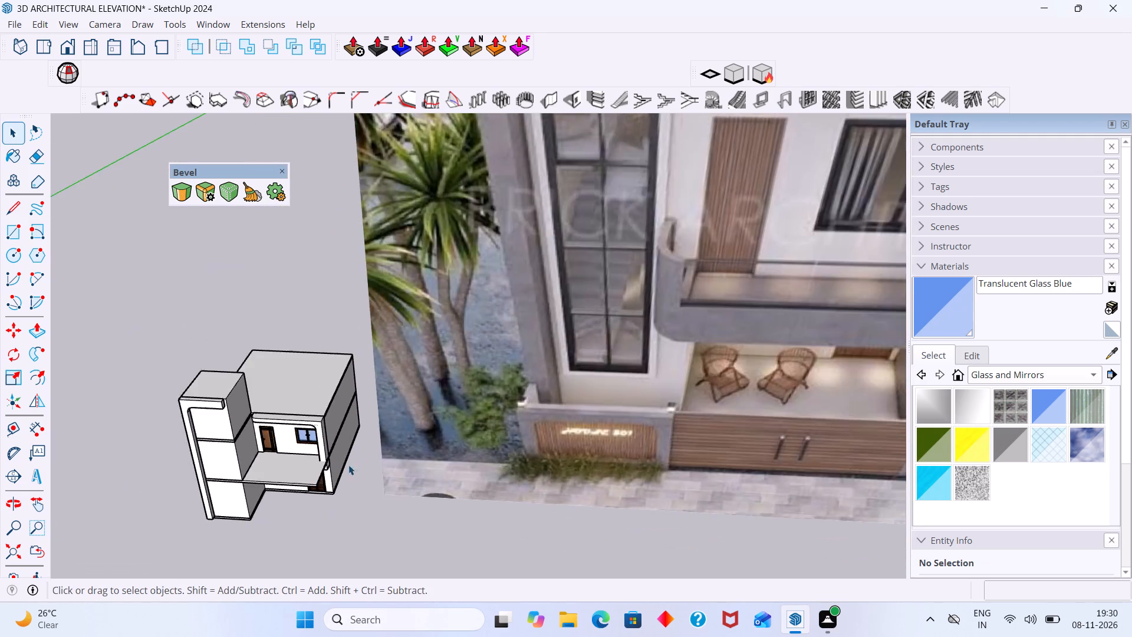
{"action": "scroll", "coordinate": [348, 465], "scroll_direction": "down", "scroll_amount": 9}
{"action": "middle_click_drag", "start_coordinate": [357, 449], "coordinate": [314, 412], "text": "shift"}
{"action": "middle_click_drag", "start_coordinate": [307, 417], "coordinate": [354, 390]}
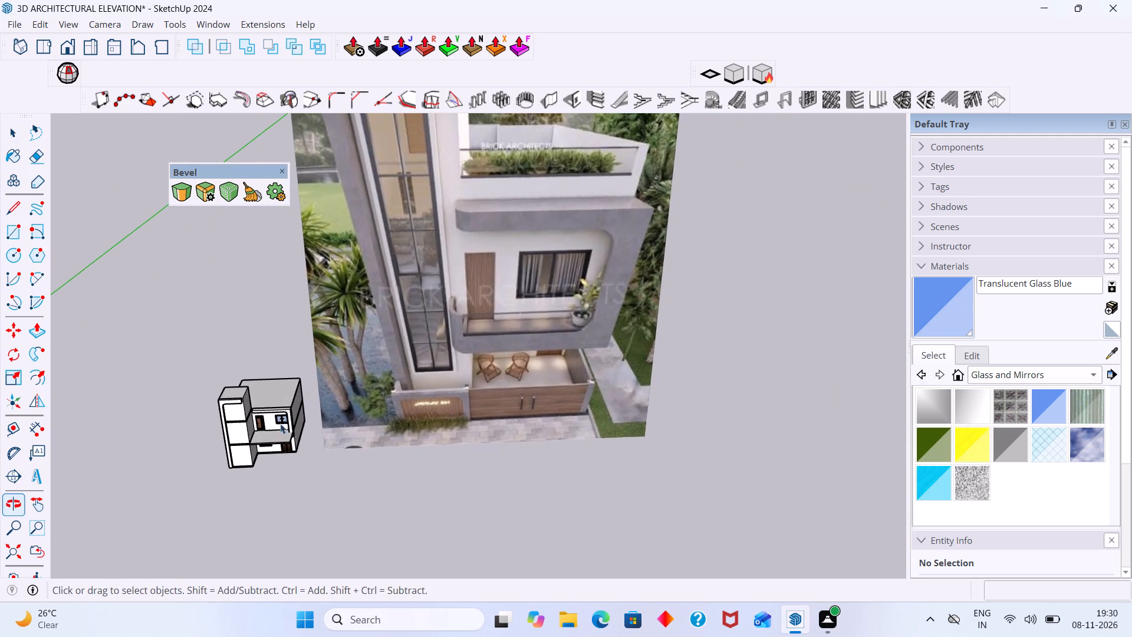
{"action": "scroll", "coordinate": [258, 428], "scroll_direction": "up", "scroll_amount": 9}
{"action": "scroll", "coordinate": [304, 409], "scroll_direction": "up", "scroll_amount": 2}
{"action": "scroll", "coordinate": [303, 410], "scroll_direction": "down", "scroll_amount": 11}
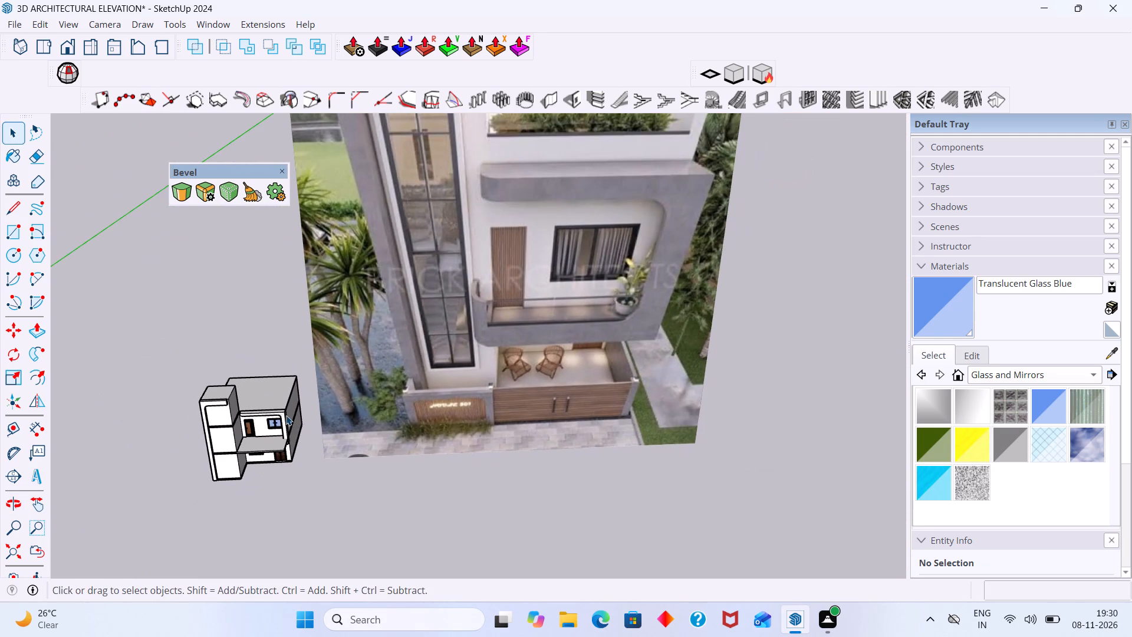
{"action": "middle_click_drag", "start_coordinate": [284, 412], "coordinate": [400, 365]}
{"action": "middle_click_drag", "start_coordinate": [258, 429], "coordinate": [286, 417]}
{"action": "scroll", "coordinate": [283, 459], "scroll_direction": "up", "scroll_amount": 3}
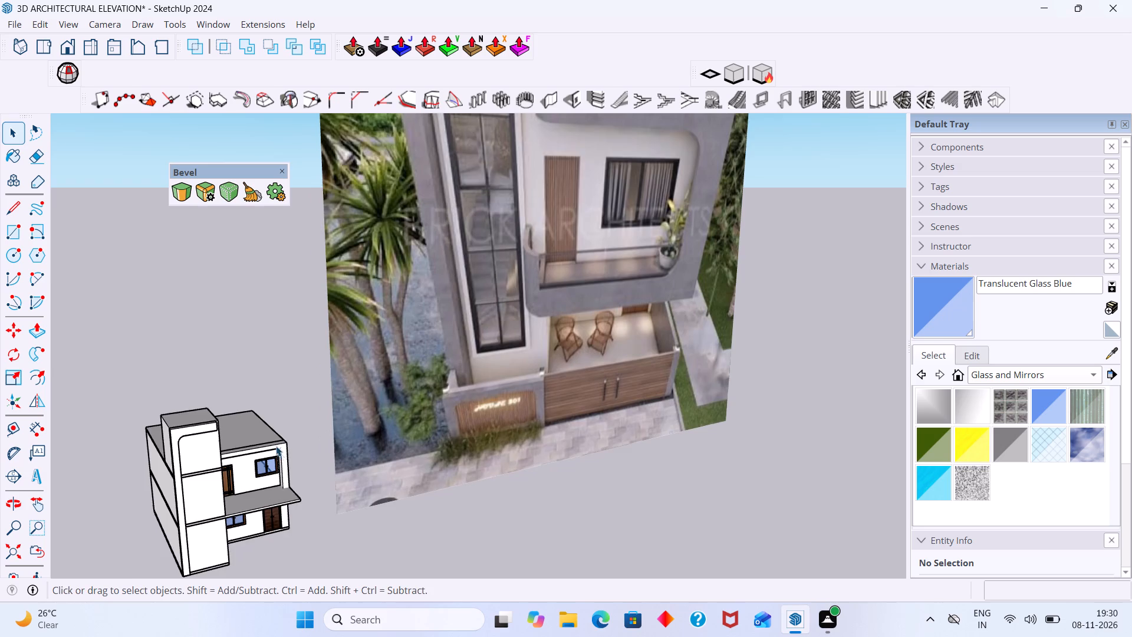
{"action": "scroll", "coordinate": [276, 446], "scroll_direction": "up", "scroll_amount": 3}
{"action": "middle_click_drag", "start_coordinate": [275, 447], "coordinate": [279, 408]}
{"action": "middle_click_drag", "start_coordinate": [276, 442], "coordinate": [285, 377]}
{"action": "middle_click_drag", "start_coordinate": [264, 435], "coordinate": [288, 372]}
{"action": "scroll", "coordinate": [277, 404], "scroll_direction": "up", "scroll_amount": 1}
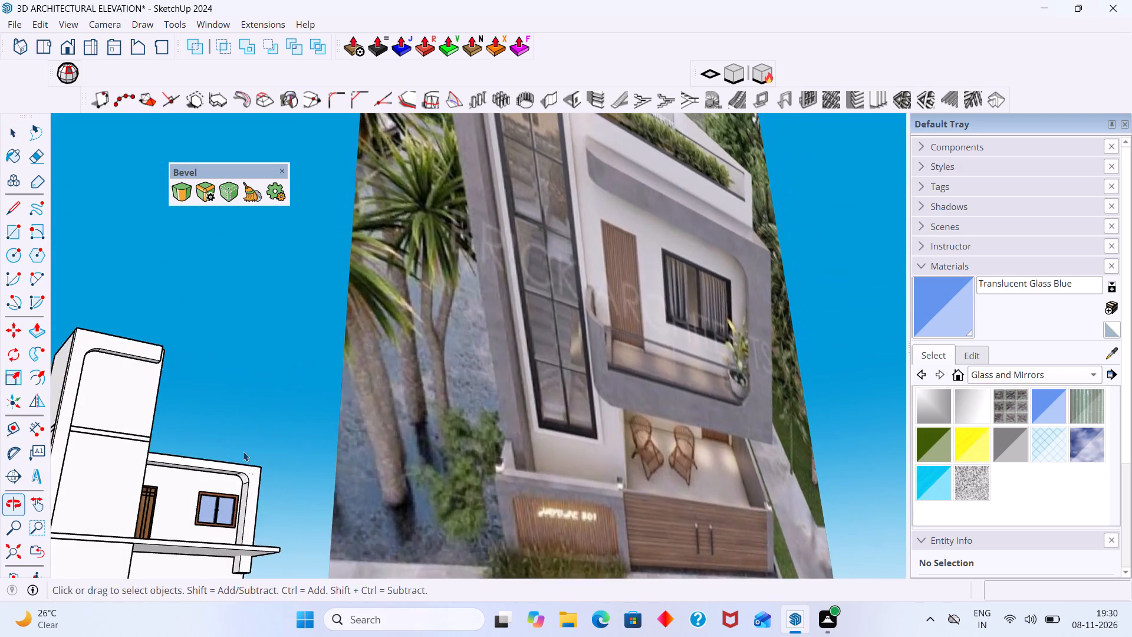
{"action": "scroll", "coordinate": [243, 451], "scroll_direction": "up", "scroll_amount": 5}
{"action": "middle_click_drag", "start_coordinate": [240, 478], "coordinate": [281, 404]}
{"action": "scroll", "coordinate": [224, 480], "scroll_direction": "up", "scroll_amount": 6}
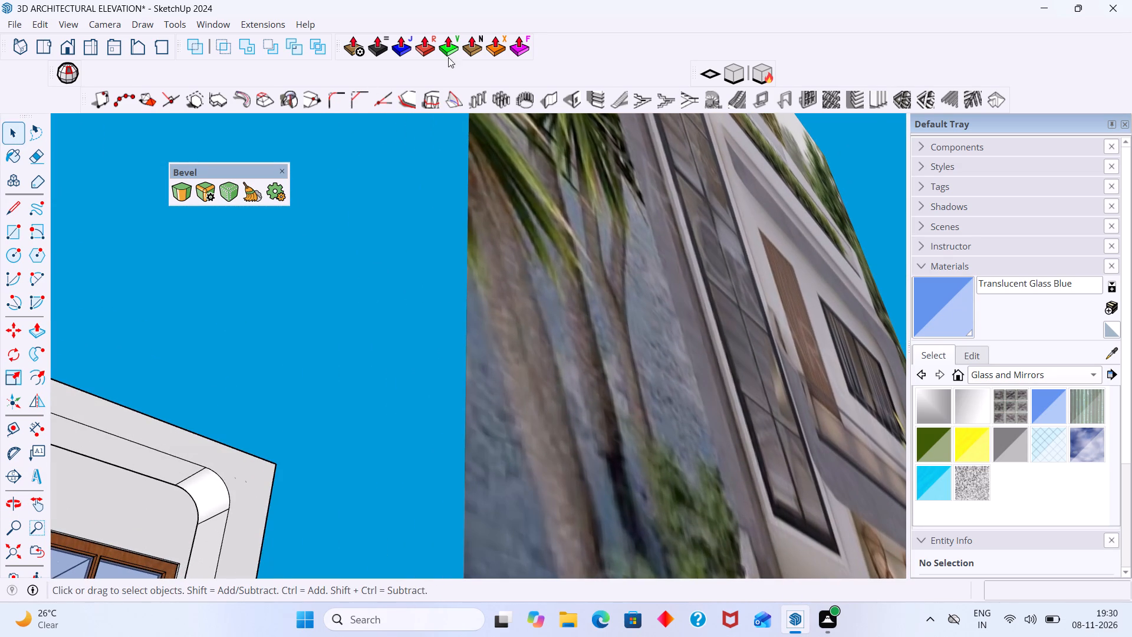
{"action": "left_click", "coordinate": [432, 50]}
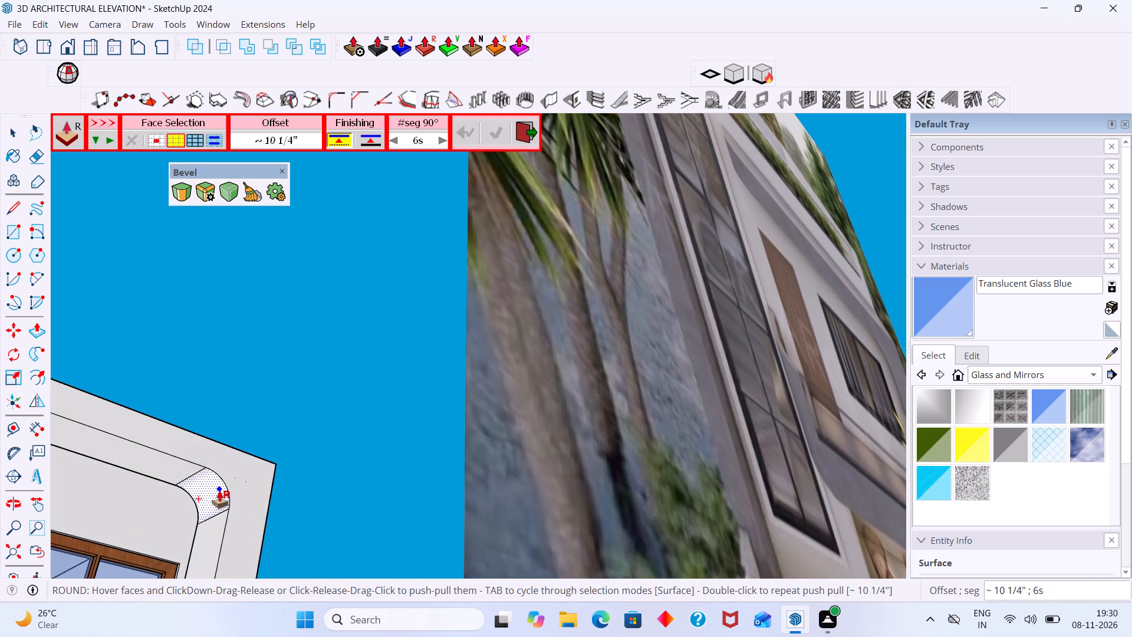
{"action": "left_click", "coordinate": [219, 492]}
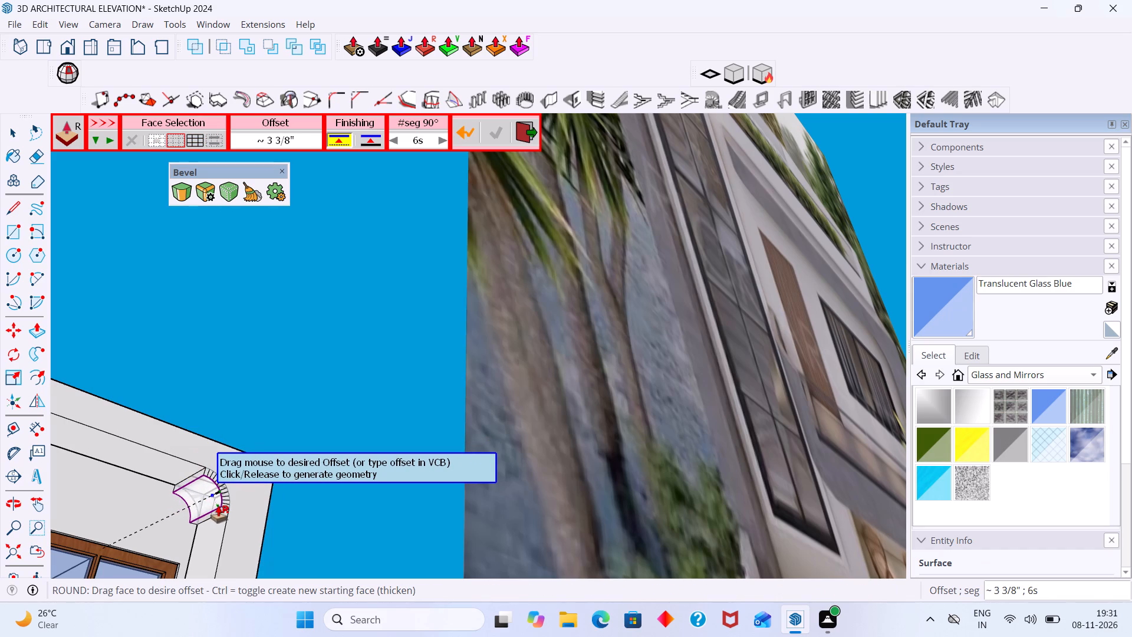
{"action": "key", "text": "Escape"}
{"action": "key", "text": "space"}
Examine the balcony frame and its lower band in the reference photo against the house model.
{"action": "scroll", "coordinate": [251, 487], "scroll_direction": "down", "scroll_amount": 10}
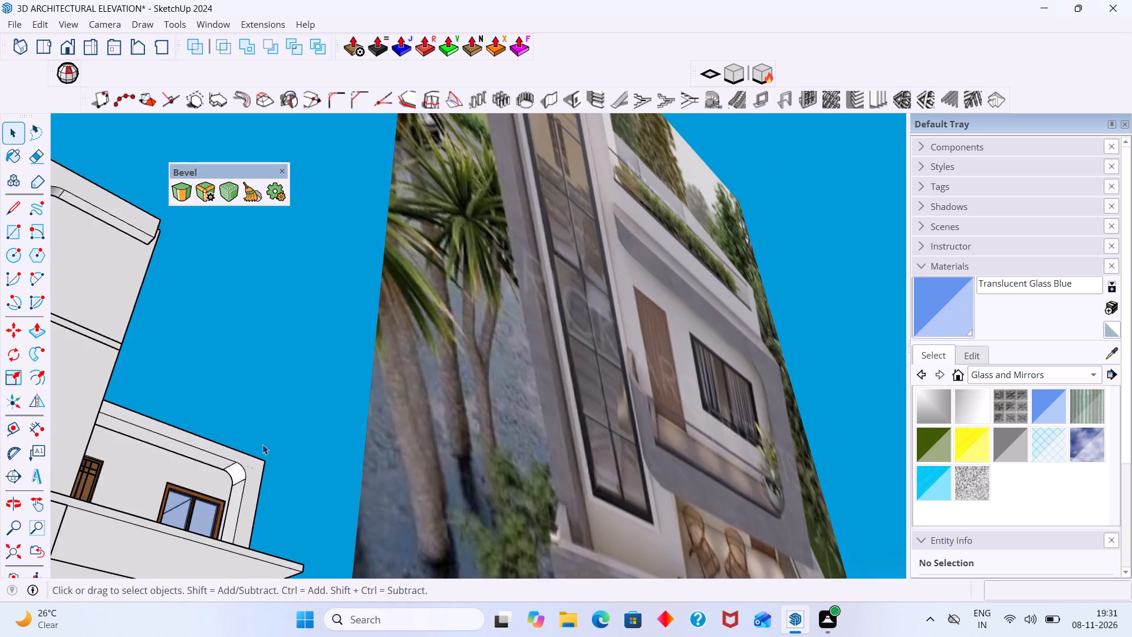
{"action": "scroll", "coordinate": [262, 444], "scroll_direction": "down", "scroll_amount": 3}
{"action": "middle_click_drag", "start_coordinate": [248, 447], "coordinate": [223, 591]}
{"action": "scroll", "coordinate": [300, 528], "scroll_direction": "down", "scroll_amount": 5}
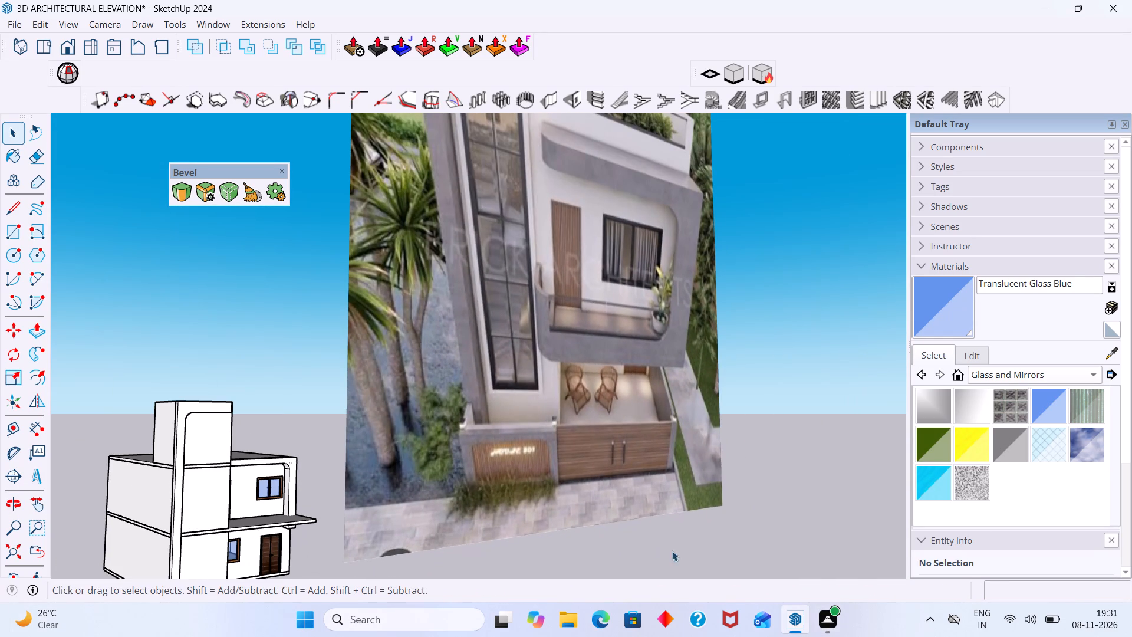
{"action": "scroll", "coordinate": [686, 480], "scroll_direction": "down", "scroll_amount": 3}
{"action": "middle_click_drag", "start_coordinate": [630, 465], "coordinate": [548, 537], "text": "shift"}
{"action": "scroll", "coordinate": [606, 403], "scroll_direction": "up", "scroll_amount": 1}
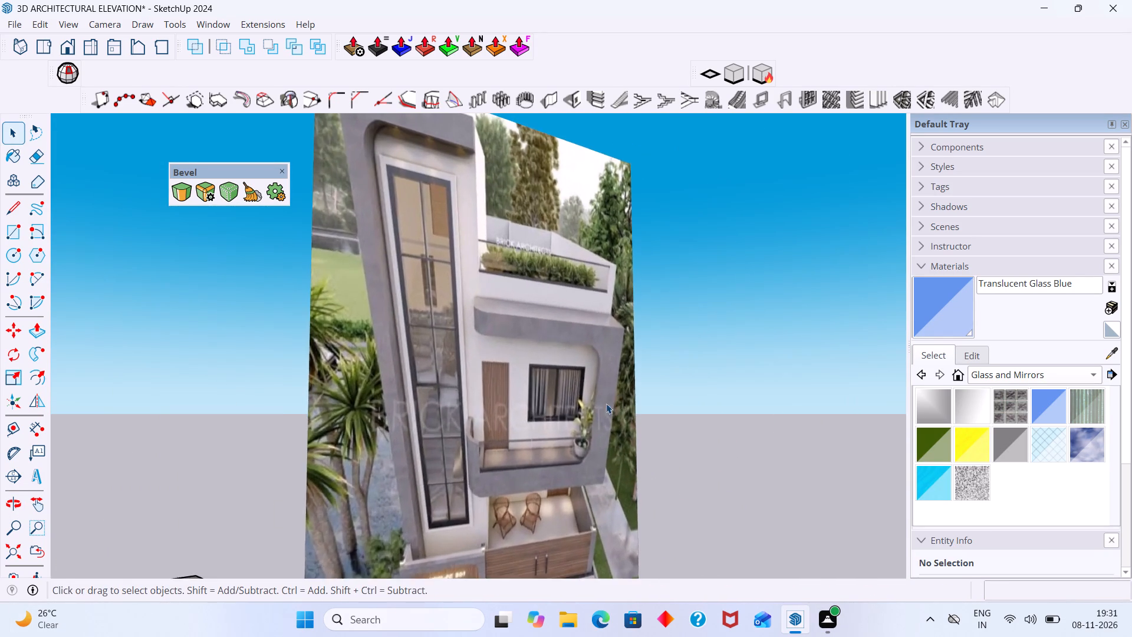
{"action": "scroll", "coordinate": [603, 408], "scroll_direction": "down", "scroll_amount": 4}
{"action": "middle_click_drag", "start_coordinate": [574, 458], "coordinate": [796, 354], "text": "shift"}
{"action": "scroll", "coordinate": [673, 421], "scroll_direction": "up", "scroll_amount": 2}
{"action": "middle_click_drag", "start_coordinate": [672, 421], "coordinate": [584, 467]}
{"action": "scroll", "coordinate": [817, 416], "scroll_direction": "up", "scroll_amount": 2}
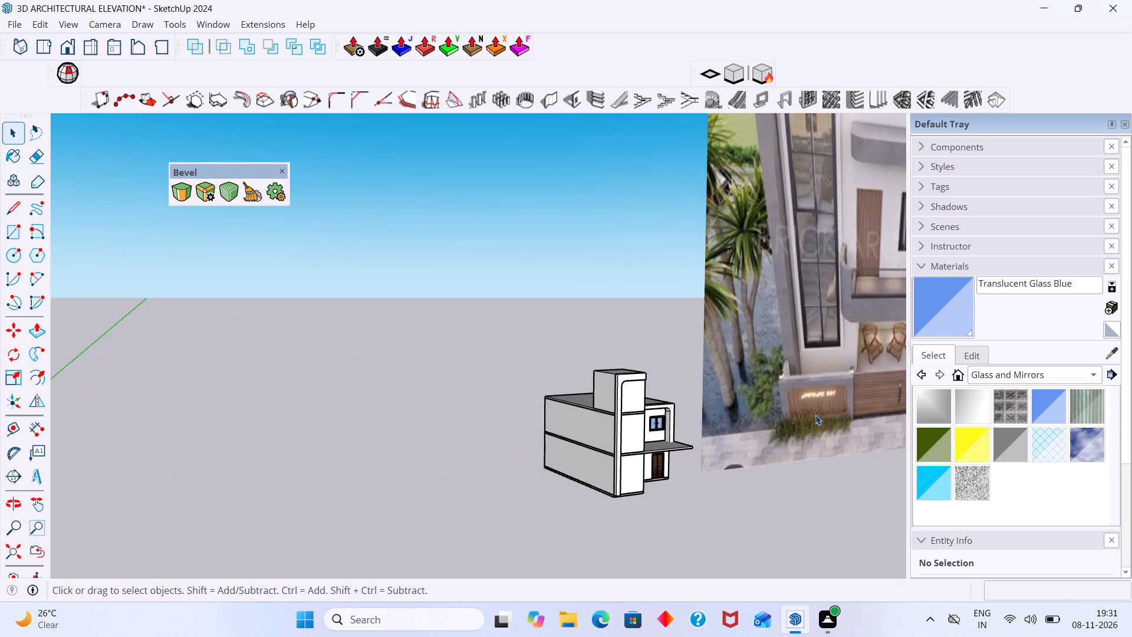
Erase the leftover edge on the underside of the side frame's lower end beneath the balcony slab.
{"action": "middle_click_drag", "start_coordinate": [679, 456], "coordinate": [667, 416]}
{"action": "scroll", "coordinate": [691, 453], "scroll_direction": "up", "scroll_amount": 7}
{"action": "middle_click_drag", "start_coordinate": [650, 445], "coordinate": [649, 391]}
{"action": "scroll", "coordinate": [650, 398], "scroll_direction": "up", "scroll_amount": 1}
{"action": "scroll", "coordinate": [615, 451], "scroll_direction": "up", "scroll_amount": 4}
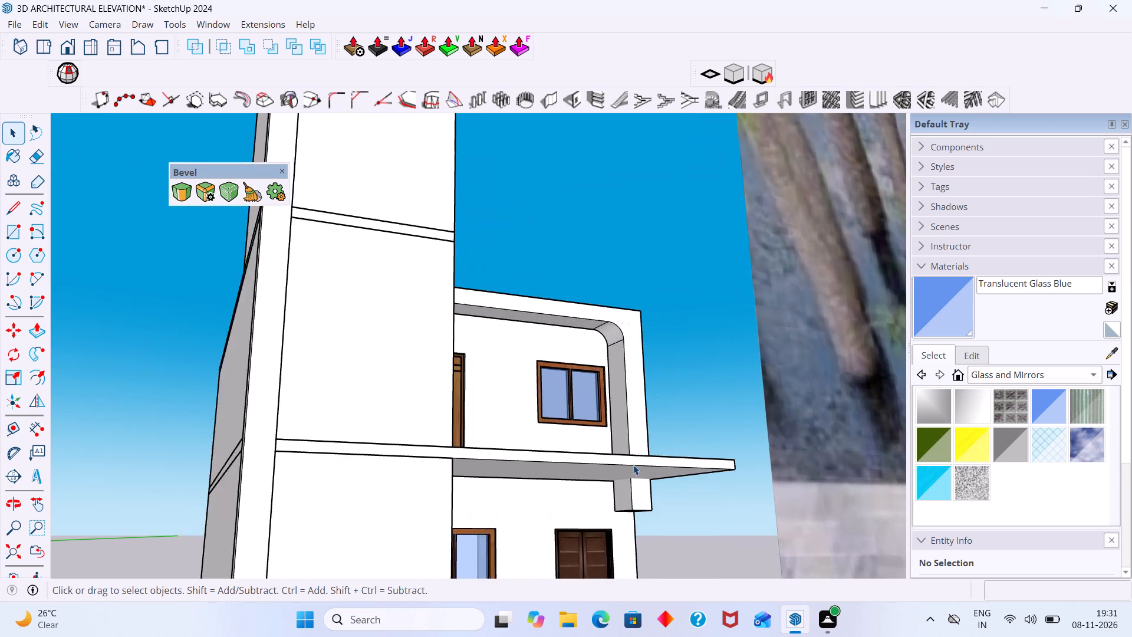
{"action": "key", "text": "r"}
{"action": "scroll", "coordinate": [647, 517], "scroll_direction": "up", "scroll_amount": 6}
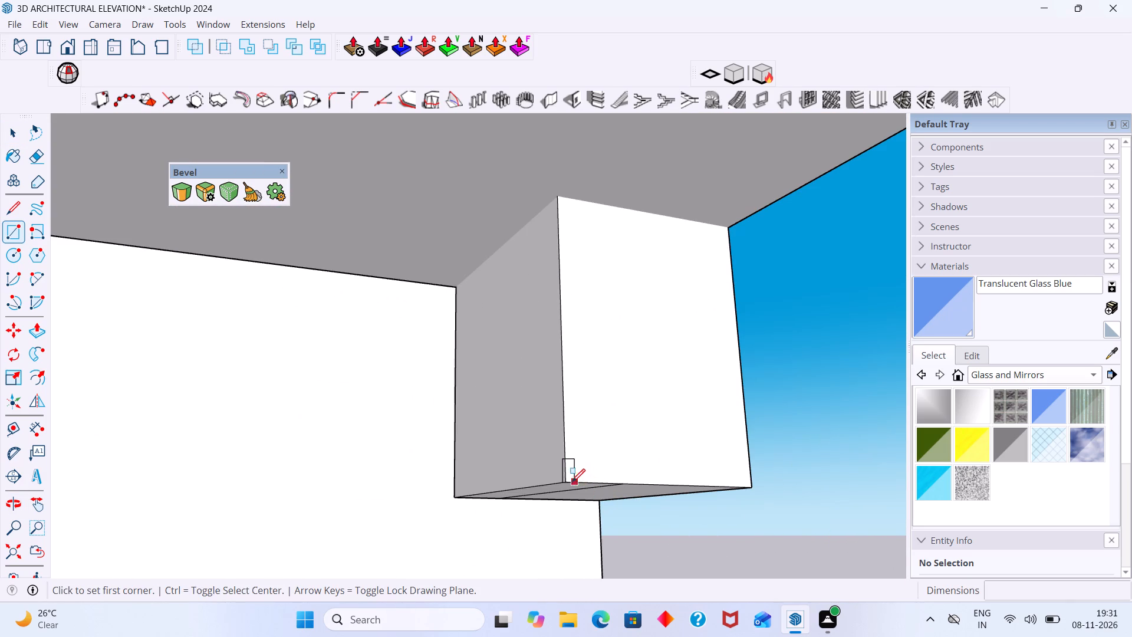
{"action": "key", "text": "space"}
{"action": "middle_click_drag", "start_coordinate": [658, 487], "coordinate": [676, 421]}
{"action": "key", "text": "e"}
{"action": "left_click_drag", "start_coordinate": [628, 479], "coordinate": [607, 471]}
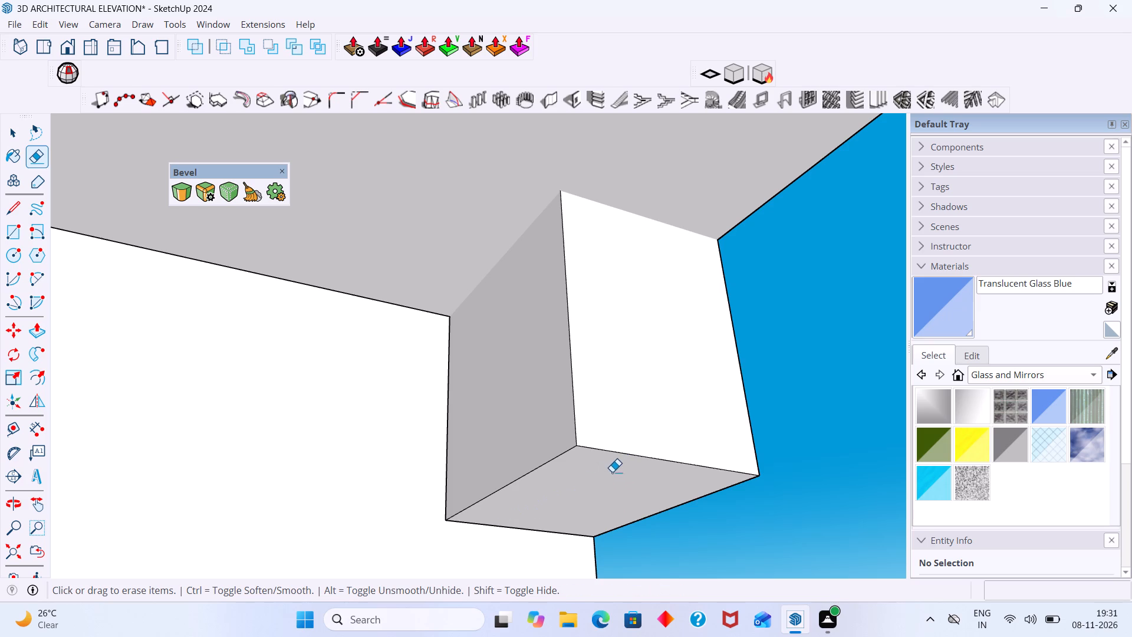
{"action": "key", "text": "space"}
Draw a 1' high rectangle across the bottom of the inner side face of the frame's lower end, below the balcony slab.
{"action": "scroll", "coordinate": [602, 470], "scroll_direction": "down", "scroll_amount": 3}
{"action": "middle_click_drag", "start_coordinate": [616, 485], "coordinate": [633, 559]}
{"action": "key", "text": "r"}
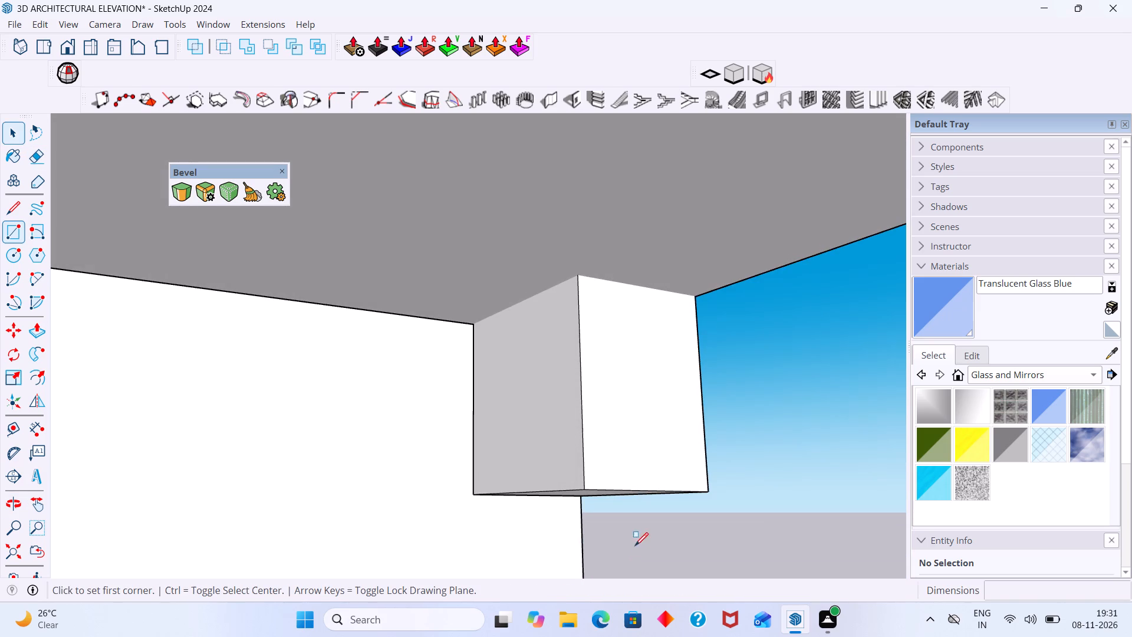
{"action": "left_click", "coordinate": [584, 489]}
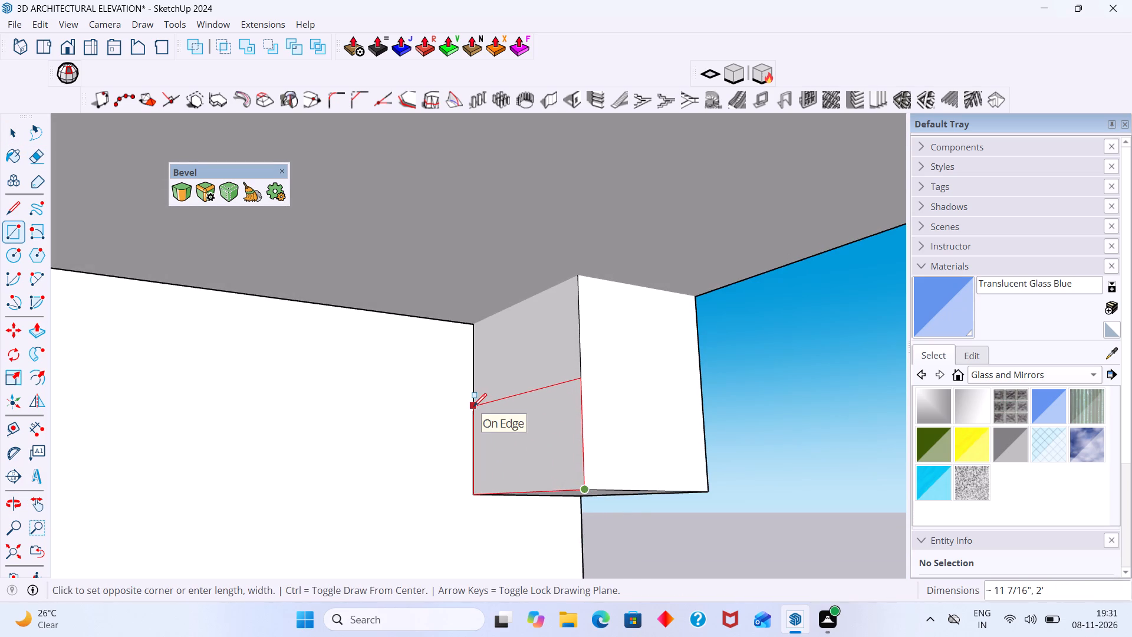
{"action": "type", "text": "1'"}
{"action": "key", "text": "Return"}
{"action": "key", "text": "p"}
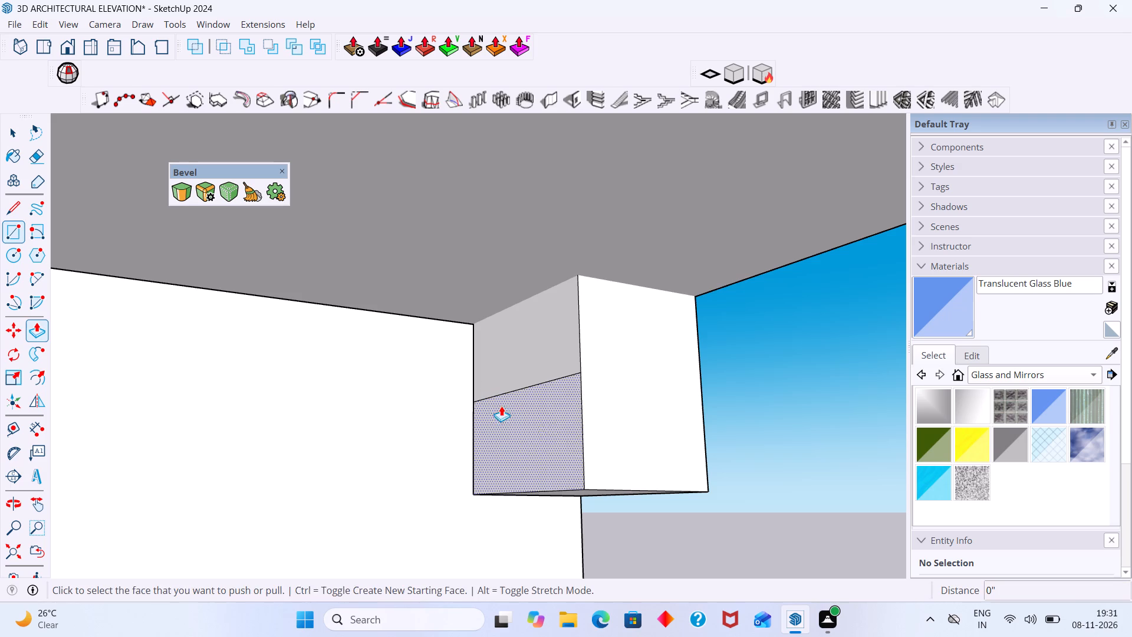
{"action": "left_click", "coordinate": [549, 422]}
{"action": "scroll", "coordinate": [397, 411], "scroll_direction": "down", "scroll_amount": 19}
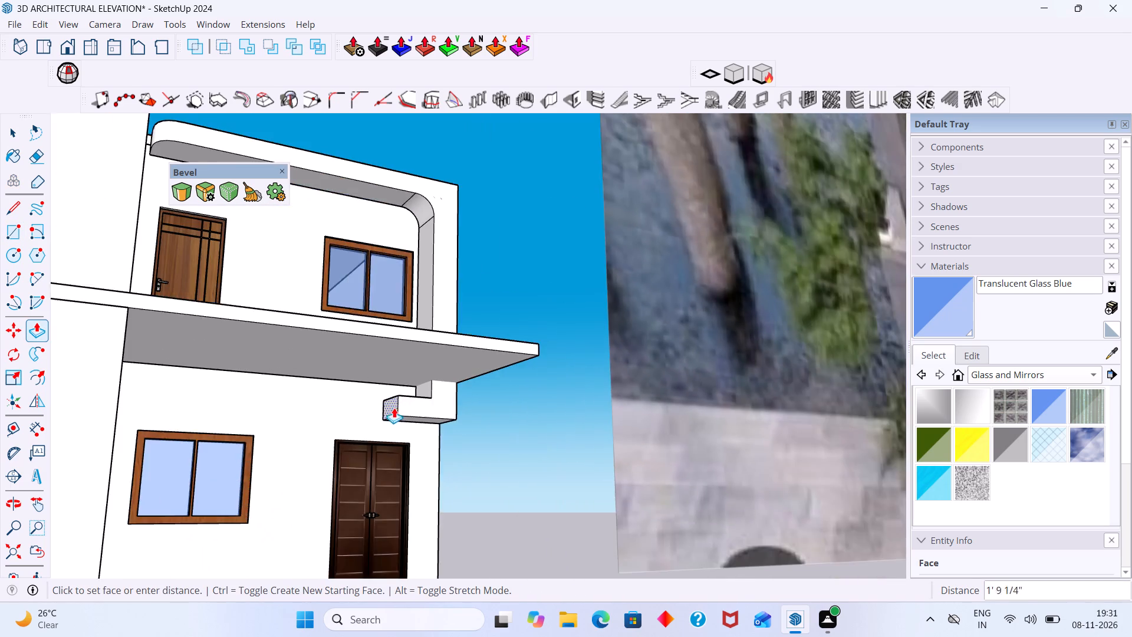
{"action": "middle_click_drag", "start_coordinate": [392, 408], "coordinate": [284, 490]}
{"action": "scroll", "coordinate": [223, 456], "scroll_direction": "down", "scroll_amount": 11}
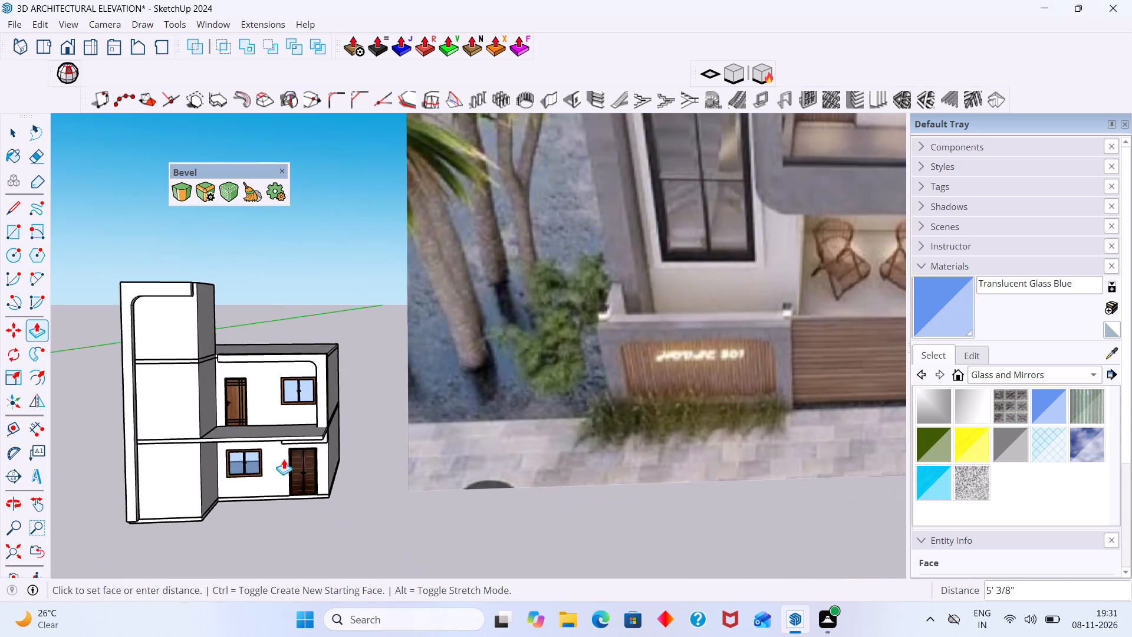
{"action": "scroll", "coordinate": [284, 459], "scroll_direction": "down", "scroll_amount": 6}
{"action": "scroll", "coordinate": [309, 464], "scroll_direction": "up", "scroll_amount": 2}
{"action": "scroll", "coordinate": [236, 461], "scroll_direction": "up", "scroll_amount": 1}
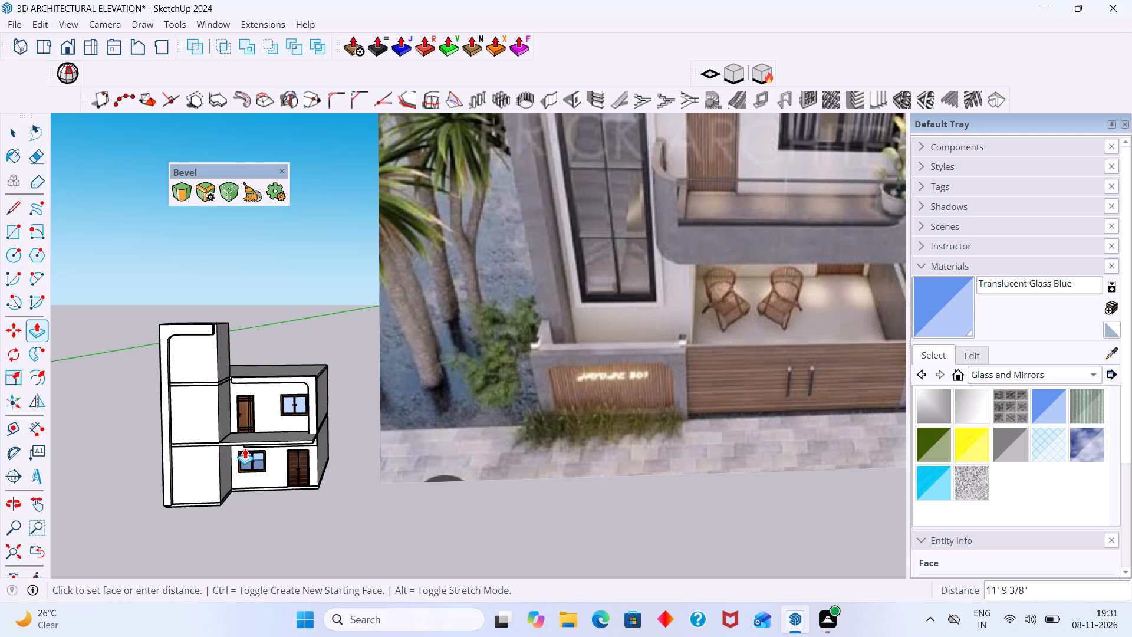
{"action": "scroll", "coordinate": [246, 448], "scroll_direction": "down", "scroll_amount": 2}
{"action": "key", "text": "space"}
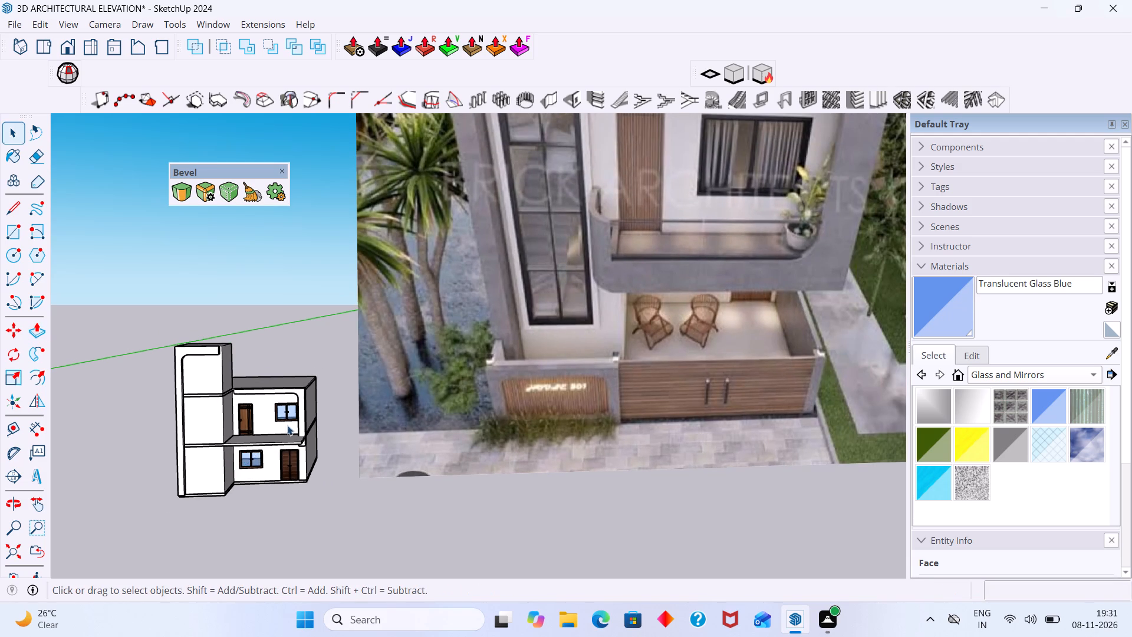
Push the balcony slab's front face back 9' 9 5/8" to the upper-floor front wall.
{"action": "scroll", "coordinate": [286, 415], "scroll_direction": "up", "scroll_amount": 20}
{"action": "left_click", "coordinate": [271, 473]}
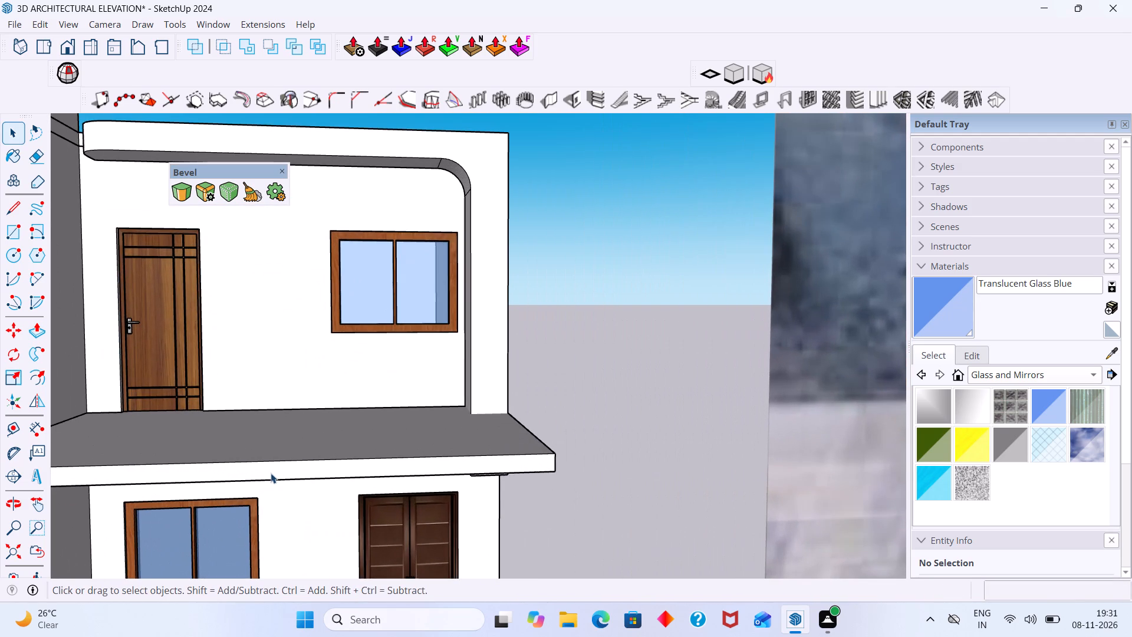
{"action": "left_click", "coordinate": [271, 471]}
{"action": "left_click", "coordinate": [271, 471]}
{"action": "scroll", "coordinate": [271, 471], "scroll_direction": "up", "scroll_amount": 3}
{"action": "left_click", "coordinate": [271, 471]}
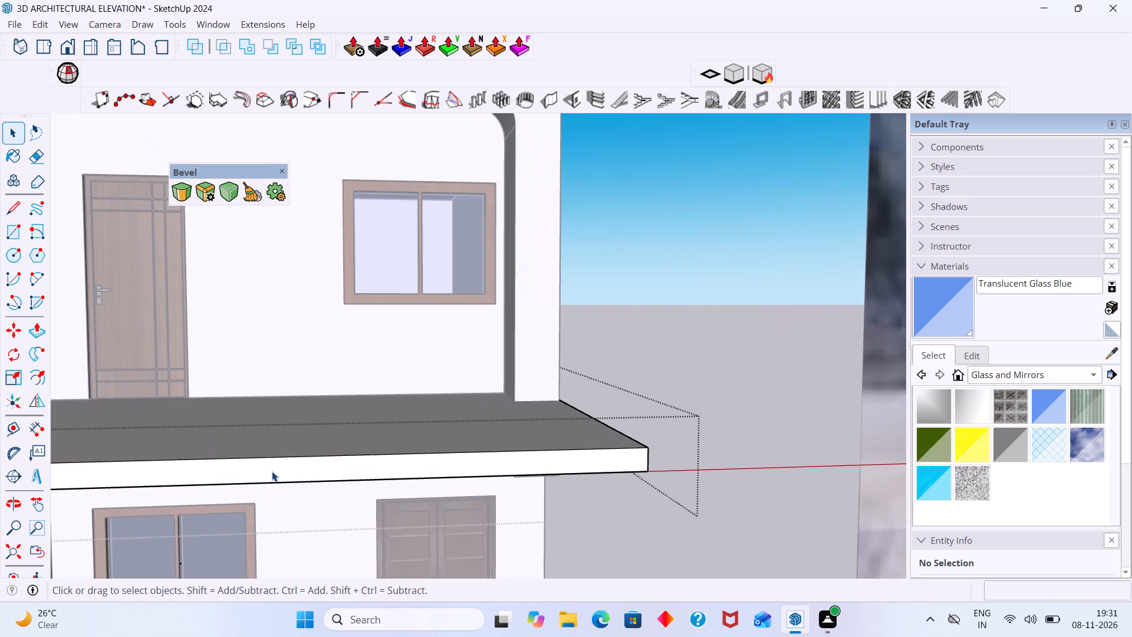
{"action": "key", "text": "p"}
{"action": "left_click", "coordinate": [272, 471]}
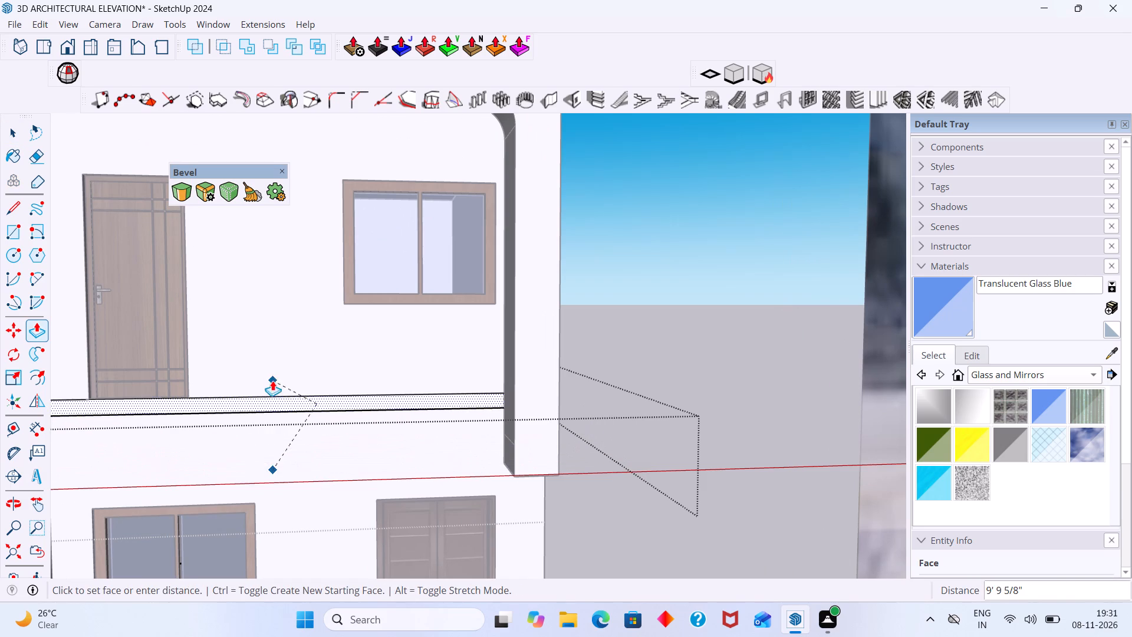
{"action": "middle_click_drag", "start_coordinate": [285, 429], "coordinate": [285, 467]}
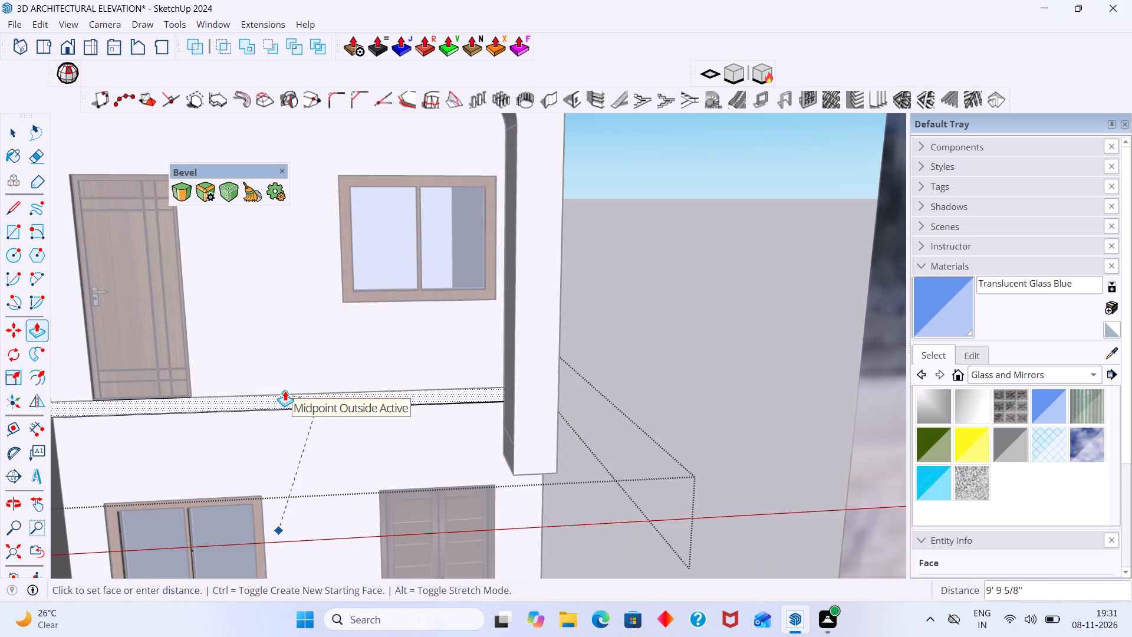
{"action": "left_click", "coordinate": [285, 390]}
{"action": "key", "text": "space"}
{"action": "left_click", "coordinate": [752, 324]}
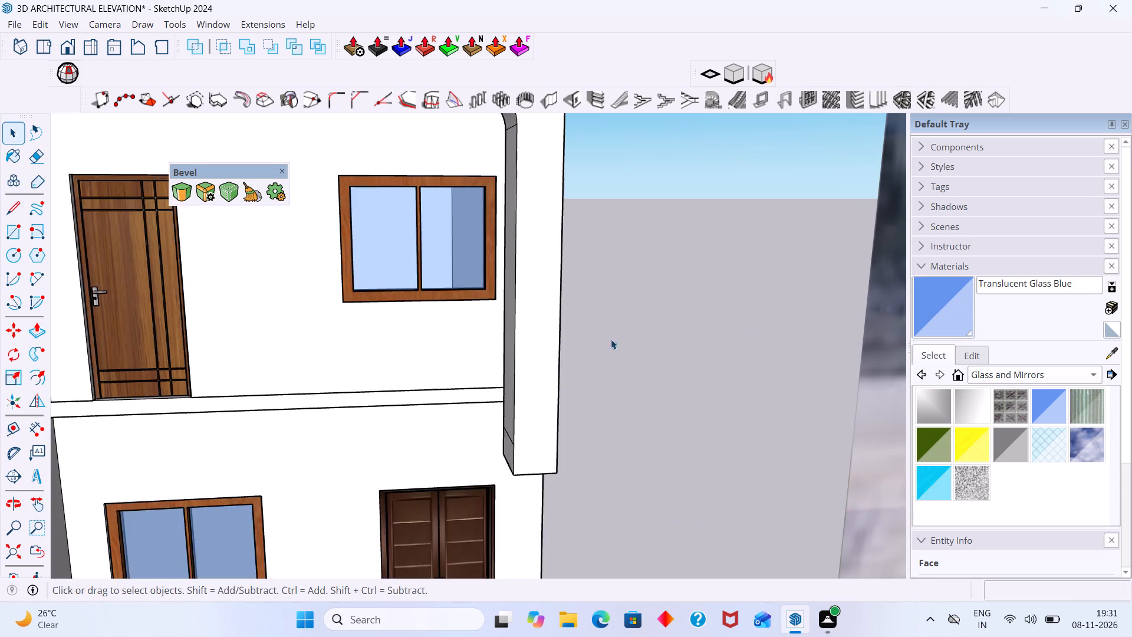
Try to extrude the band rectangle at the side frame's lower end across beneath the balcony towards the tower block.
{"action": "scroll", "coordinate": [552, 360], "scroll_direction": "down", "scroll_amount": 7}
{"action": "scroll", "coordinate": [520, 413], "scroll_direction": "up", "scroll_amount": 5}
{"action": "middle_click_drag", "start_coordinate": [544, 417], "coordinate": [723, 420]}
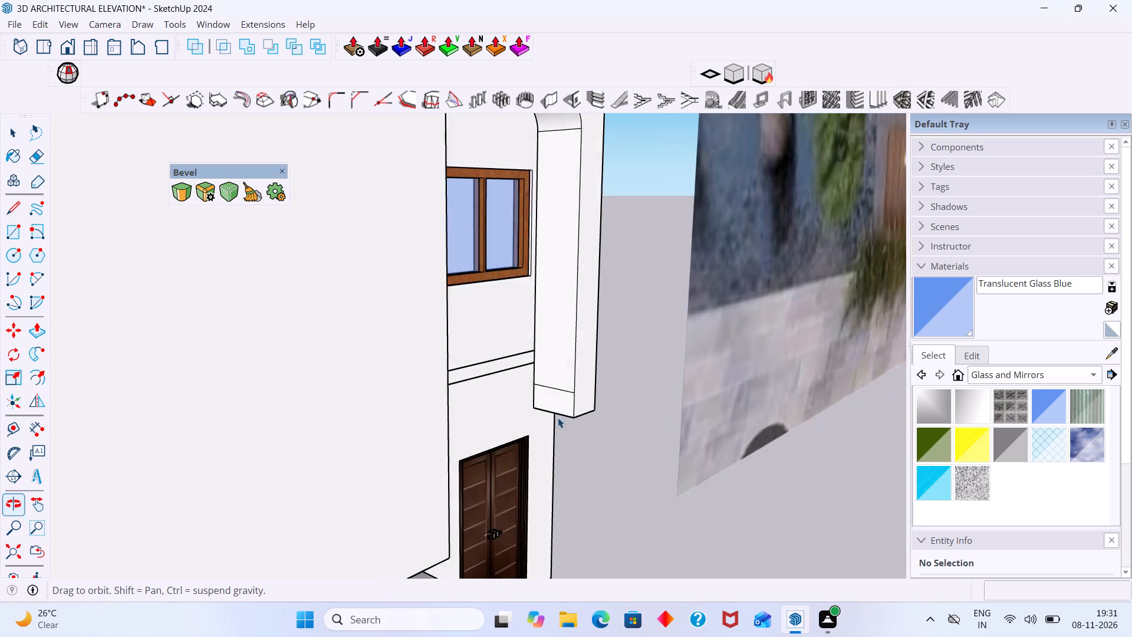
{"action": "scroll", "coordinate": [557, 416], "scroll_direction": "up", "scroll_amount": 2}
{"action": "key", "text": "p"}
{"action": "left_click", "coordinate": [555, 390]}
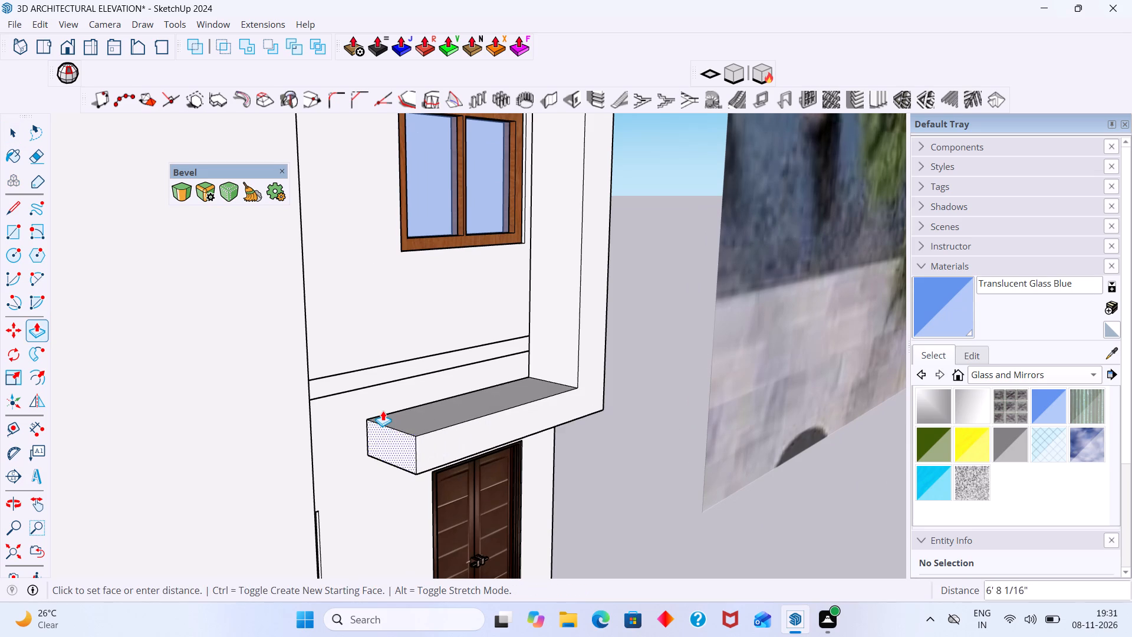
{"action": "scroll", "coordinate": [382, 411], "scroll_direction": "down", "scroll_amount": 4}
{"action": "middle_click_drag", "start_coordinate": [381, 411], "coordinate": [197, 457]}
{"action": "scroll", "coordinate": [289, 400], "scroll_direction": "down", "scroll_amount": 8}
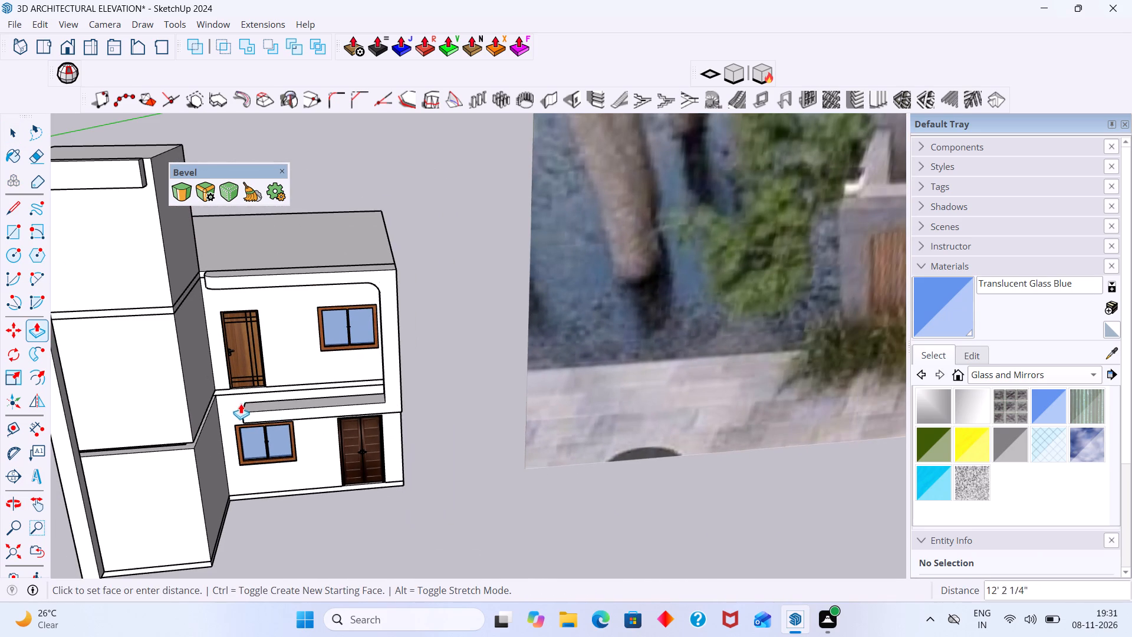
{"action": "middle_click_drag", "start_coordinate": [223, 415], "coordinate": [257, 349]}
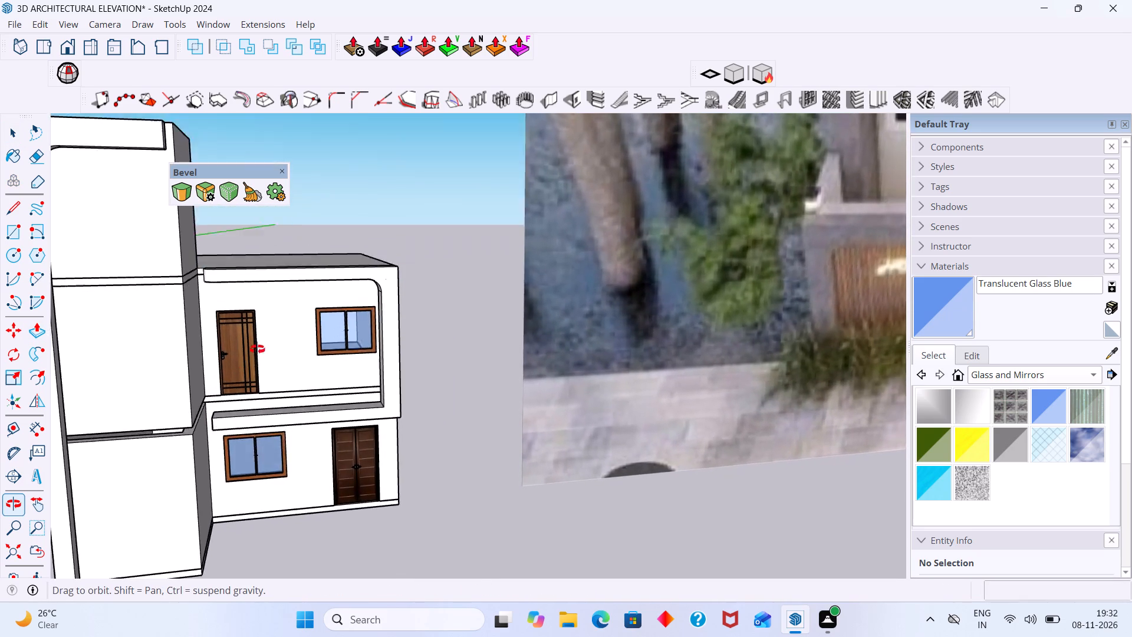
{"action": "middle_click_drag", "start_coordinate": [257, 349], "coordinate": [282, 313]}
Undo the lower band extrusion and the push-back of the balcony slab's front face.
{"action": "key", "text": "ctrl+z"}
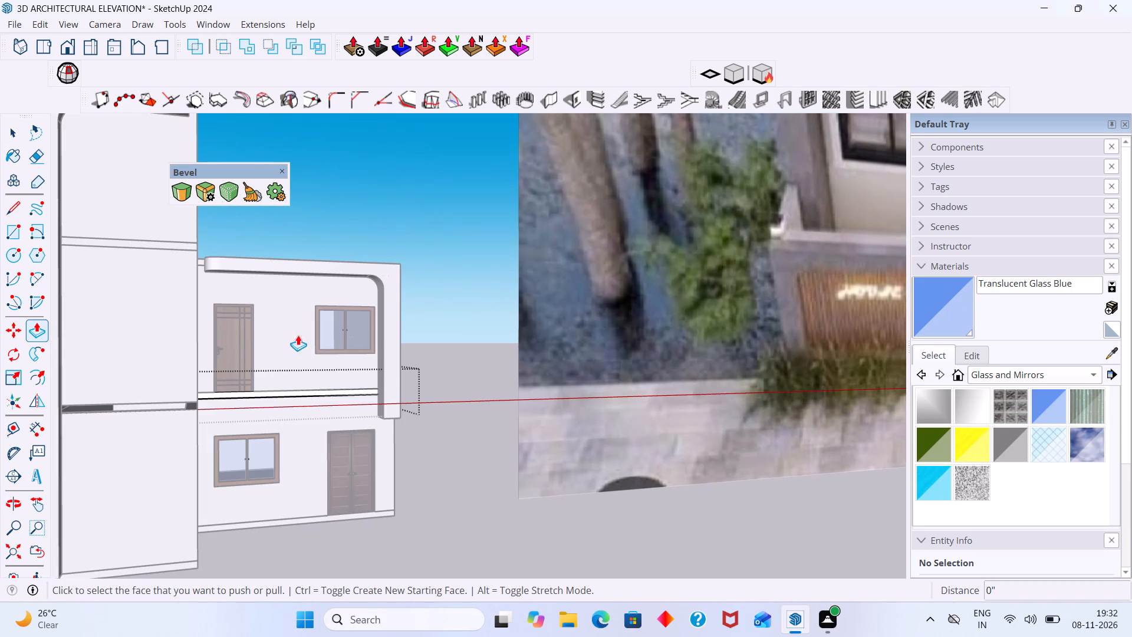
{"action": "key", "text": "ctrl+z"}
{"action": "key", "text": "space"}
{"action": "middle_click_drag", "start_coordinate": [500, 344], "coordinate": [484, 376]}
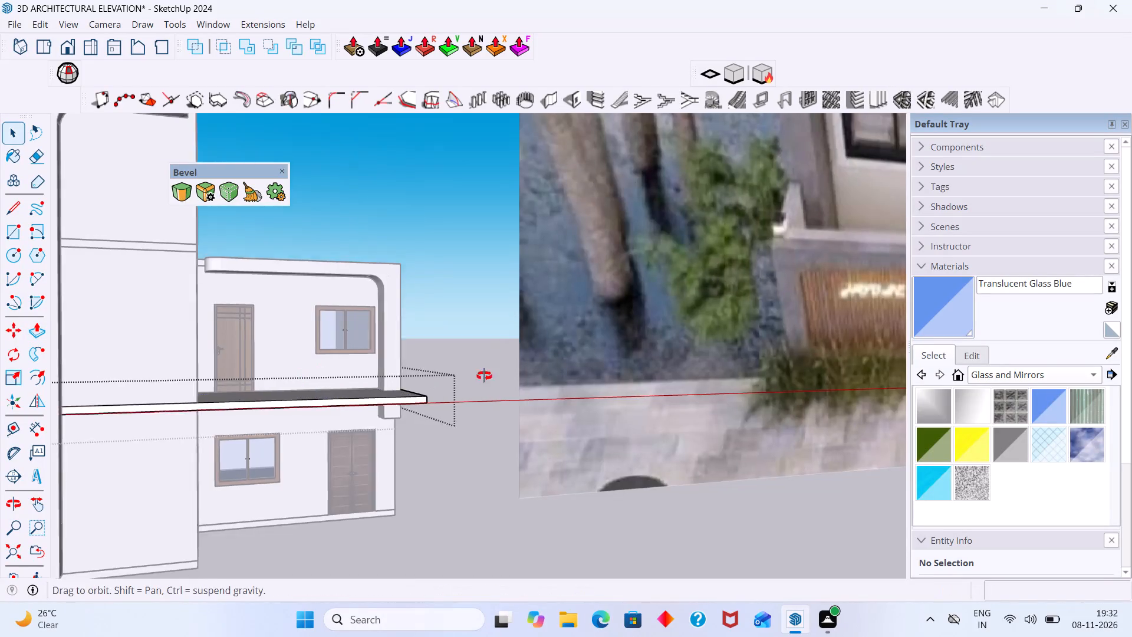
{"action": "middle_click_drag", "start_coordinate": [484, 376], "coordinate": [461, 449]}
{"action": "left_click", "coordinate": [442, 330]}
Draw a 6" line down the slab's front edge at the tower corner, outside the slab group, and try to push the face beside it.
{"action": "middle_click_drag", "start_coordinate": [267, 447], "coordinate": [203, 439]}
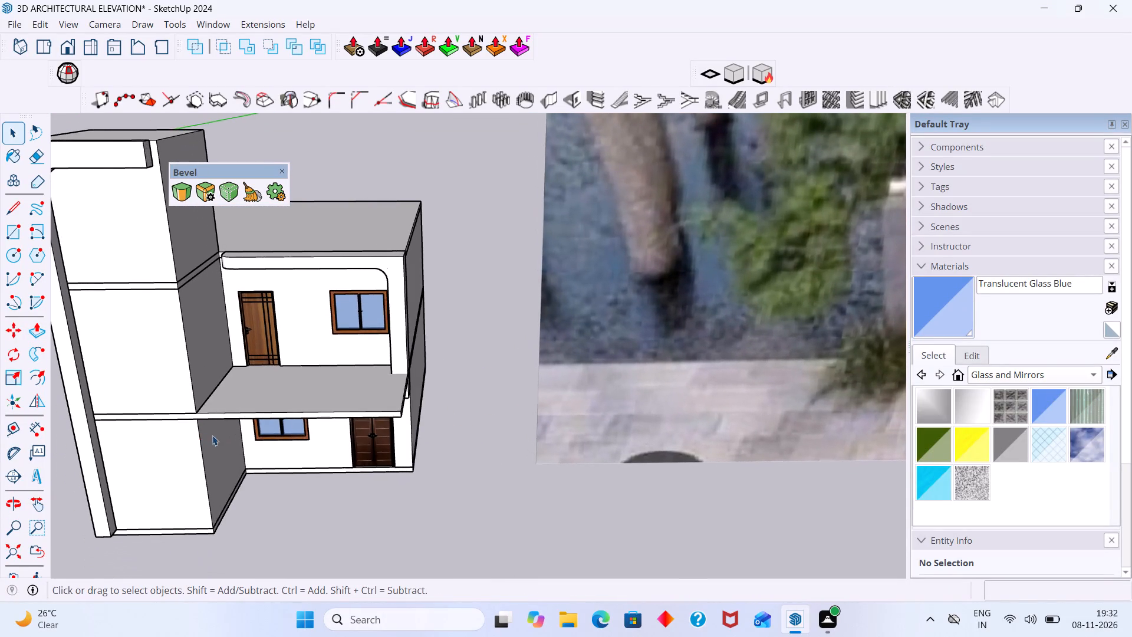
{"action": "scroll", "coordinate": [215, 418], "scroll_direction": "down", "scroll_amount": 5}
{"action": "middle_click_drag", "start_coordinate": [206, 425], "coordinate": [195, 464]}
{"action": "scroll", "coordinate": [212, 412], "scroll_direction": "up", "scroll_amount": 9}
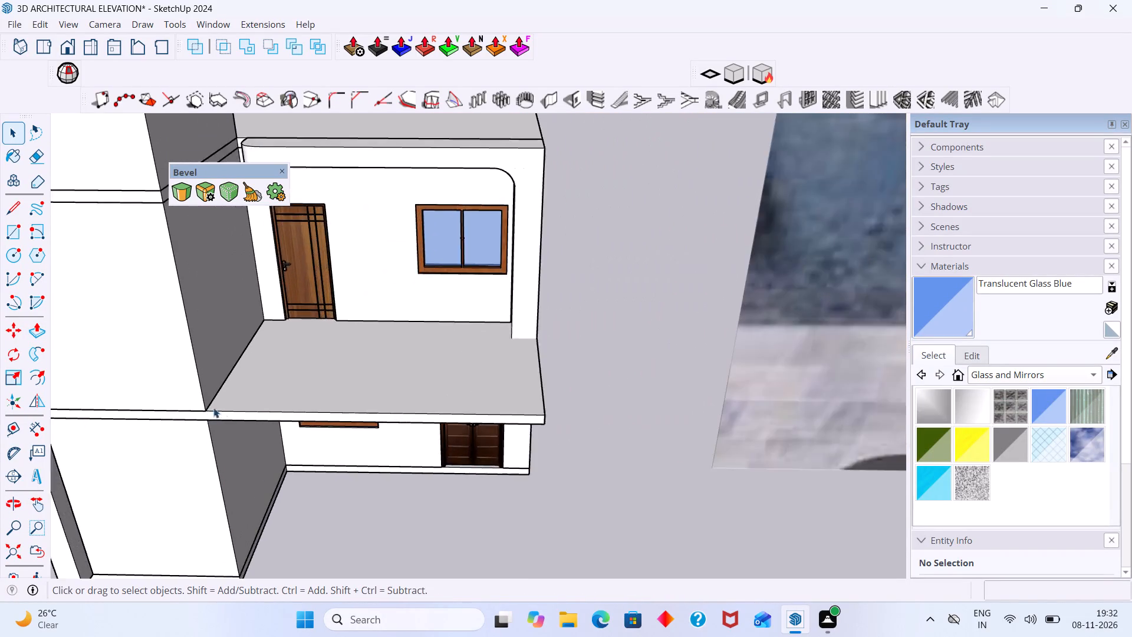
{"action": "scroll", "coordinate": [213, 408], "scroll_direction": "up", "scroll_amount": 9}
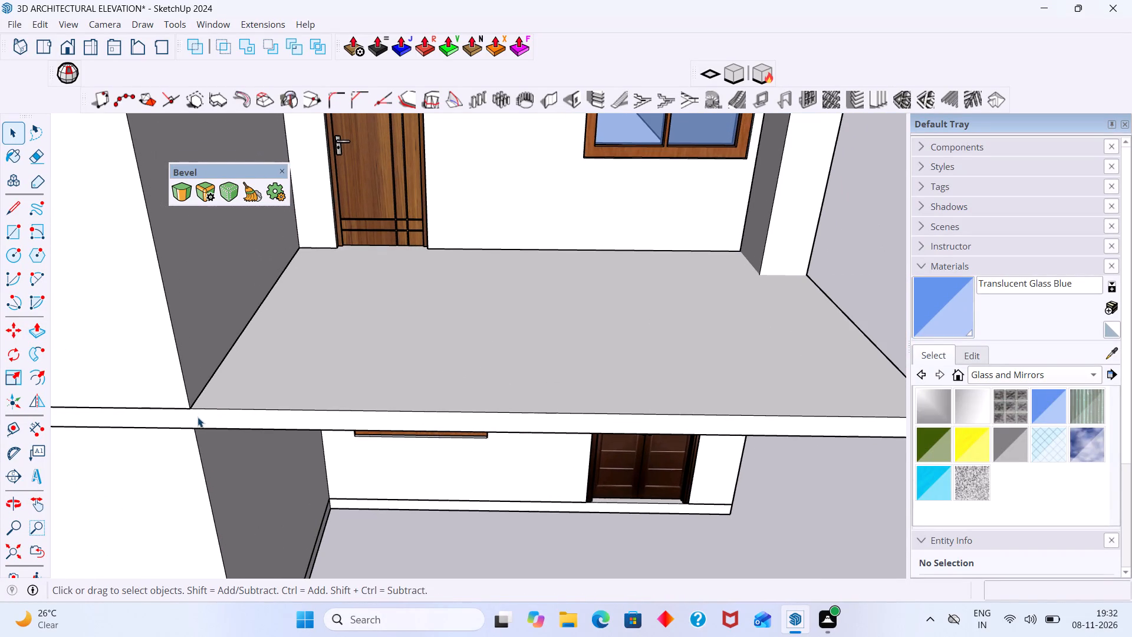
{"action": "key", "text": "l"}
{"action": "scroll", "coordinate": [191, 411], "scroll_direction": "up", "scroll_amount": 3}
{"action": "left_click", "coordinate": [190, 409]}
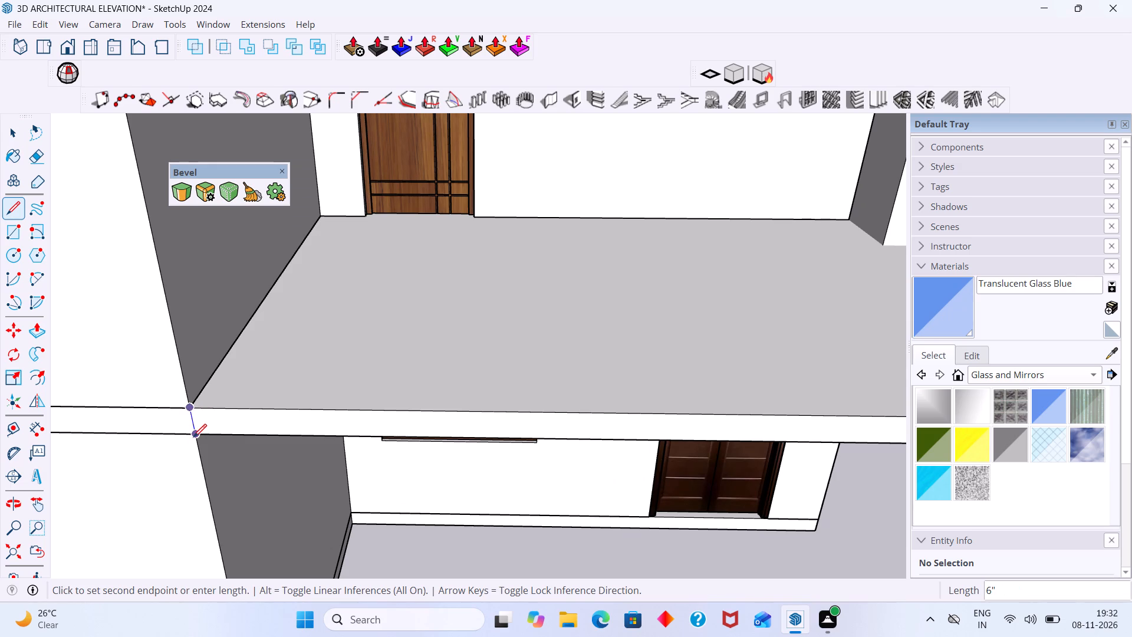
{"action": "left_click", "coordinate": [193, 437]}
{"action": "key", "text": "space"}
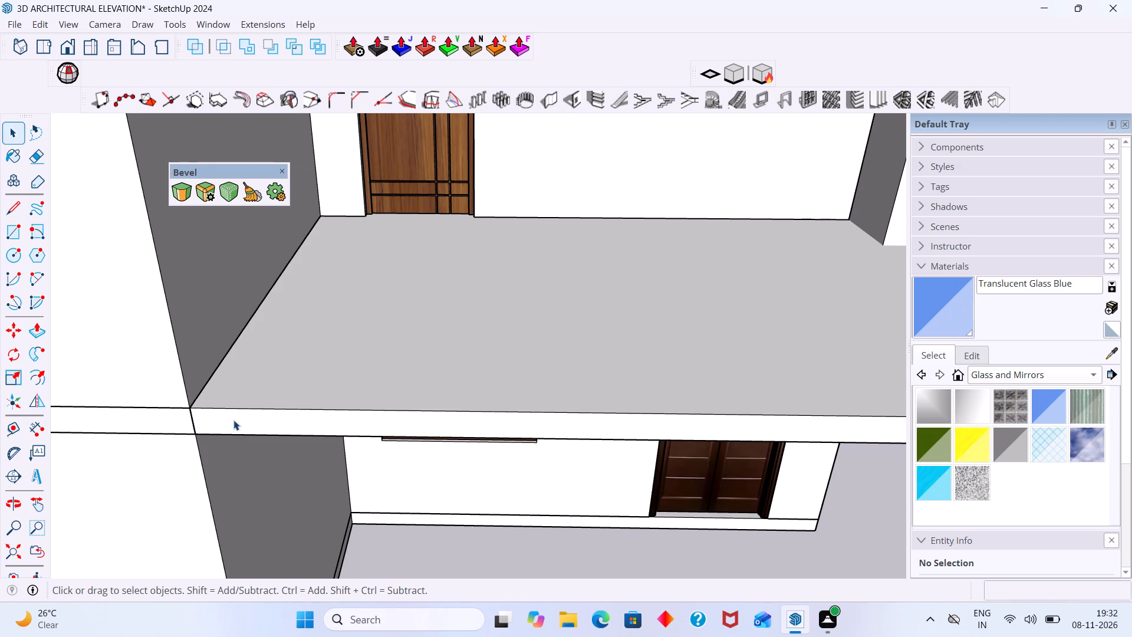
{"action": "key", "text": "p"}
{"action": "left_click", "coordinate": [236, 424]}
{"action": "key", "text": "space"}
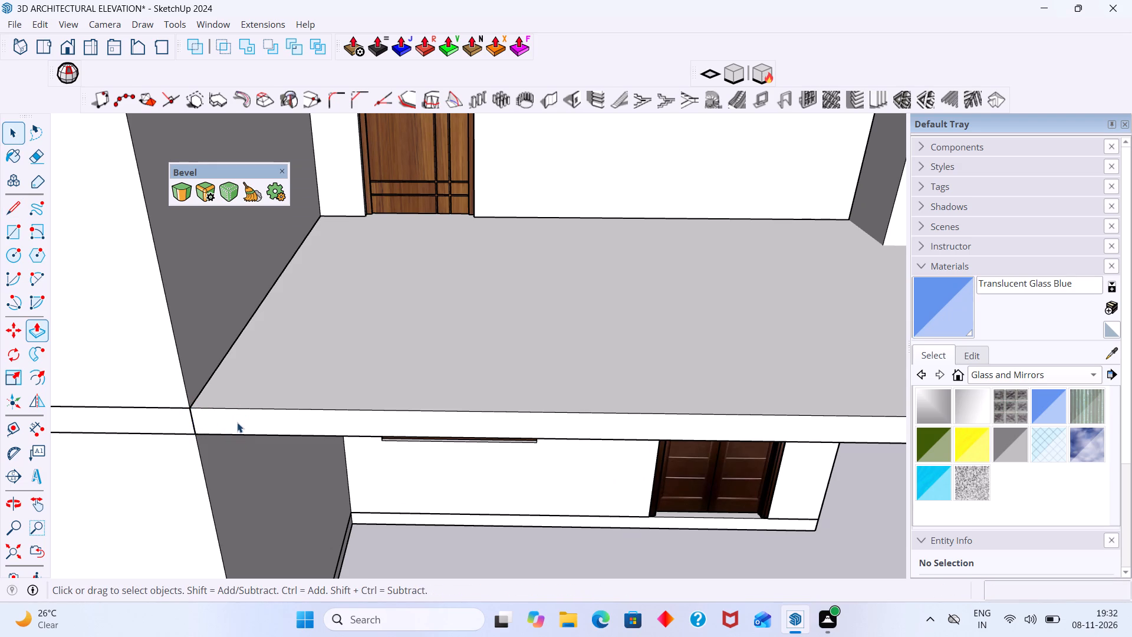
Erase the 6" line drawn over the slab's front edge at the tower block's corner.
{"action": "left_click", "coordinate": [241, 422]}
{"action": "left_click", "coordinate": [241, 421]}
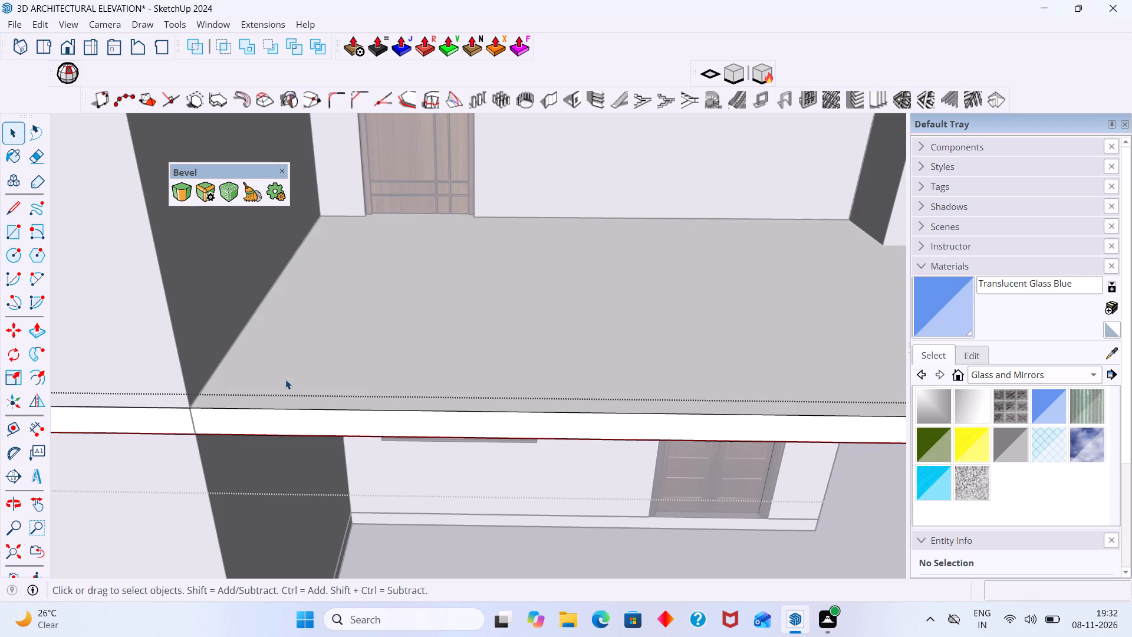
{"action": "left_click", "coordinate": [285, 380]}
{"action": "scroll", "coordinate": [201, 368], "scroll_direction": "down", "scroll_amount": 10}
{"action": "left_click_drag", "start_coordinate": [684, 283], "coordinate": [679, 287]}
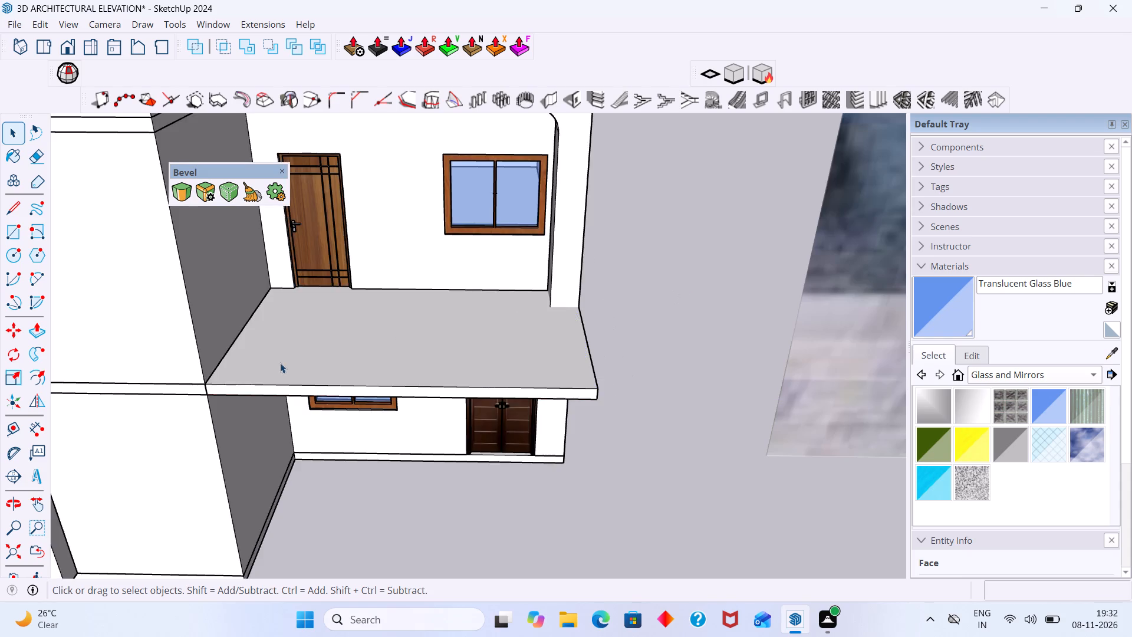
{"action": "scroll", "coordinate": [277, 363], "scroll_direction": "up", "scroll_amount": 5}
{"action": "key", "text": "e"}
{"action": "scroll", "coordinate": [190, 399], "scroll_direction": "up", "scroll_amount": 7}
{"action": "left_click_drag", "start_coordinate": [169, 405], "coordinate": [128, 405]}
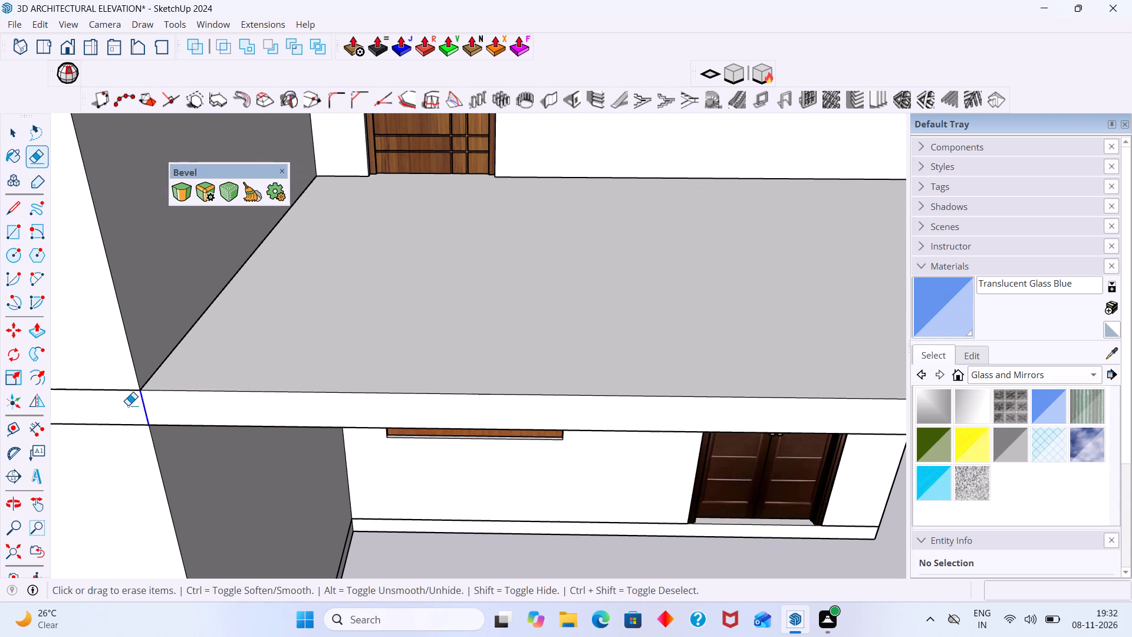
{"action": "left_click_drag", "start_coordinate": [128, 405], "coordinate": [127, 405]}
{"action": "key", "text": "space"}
Inside the slab group, split the front face with a 6" vertical line at the tower block's corner.
{"action": "triple_click", "coordinate": [203, 408]}
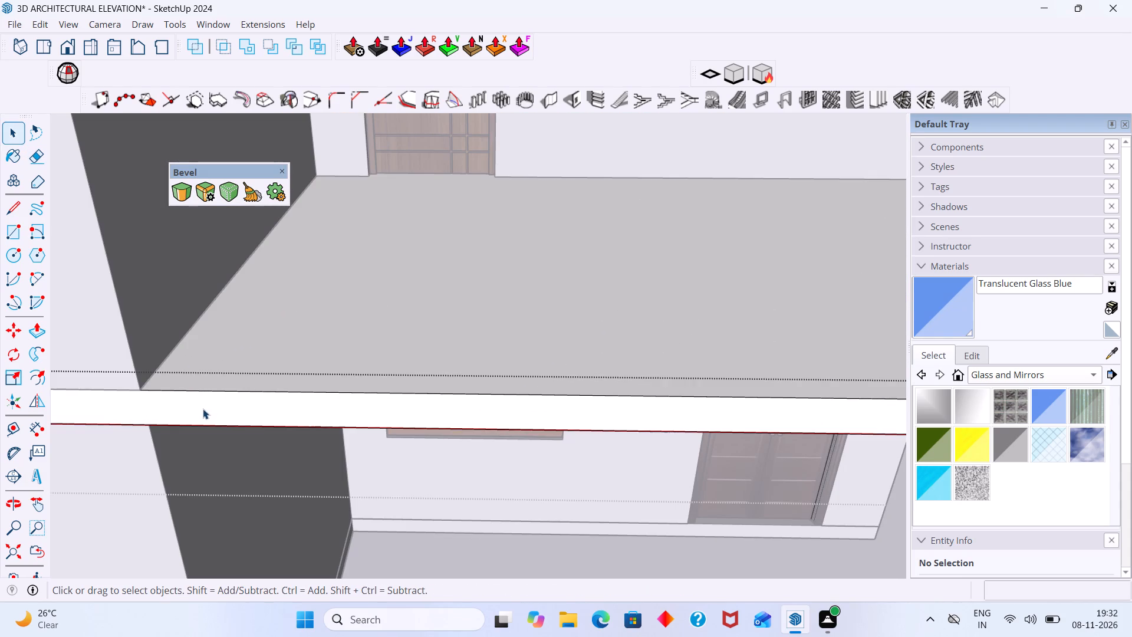
{"action": "left_click", "coordinate": [203, 409]}
{"action": "left_click", "coordinate": [203, 409]}
{"action": "key", "text": "l"}
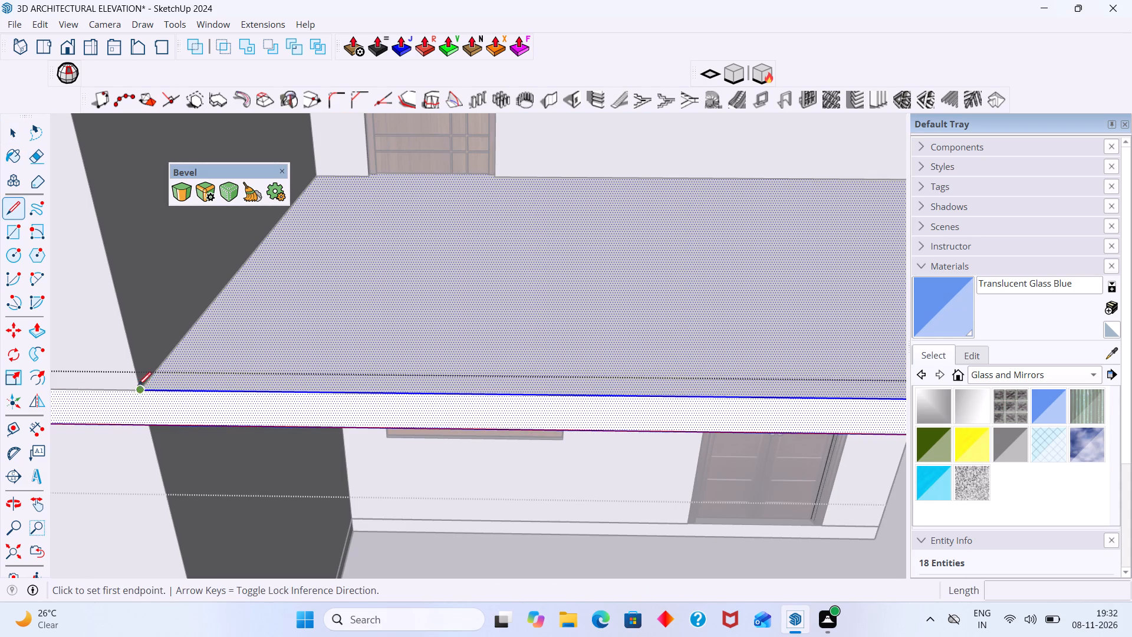
{"action": "left_click", "coordinate": [139, 390]}
{"action": "left_click", "coordinate": [151, 428]}
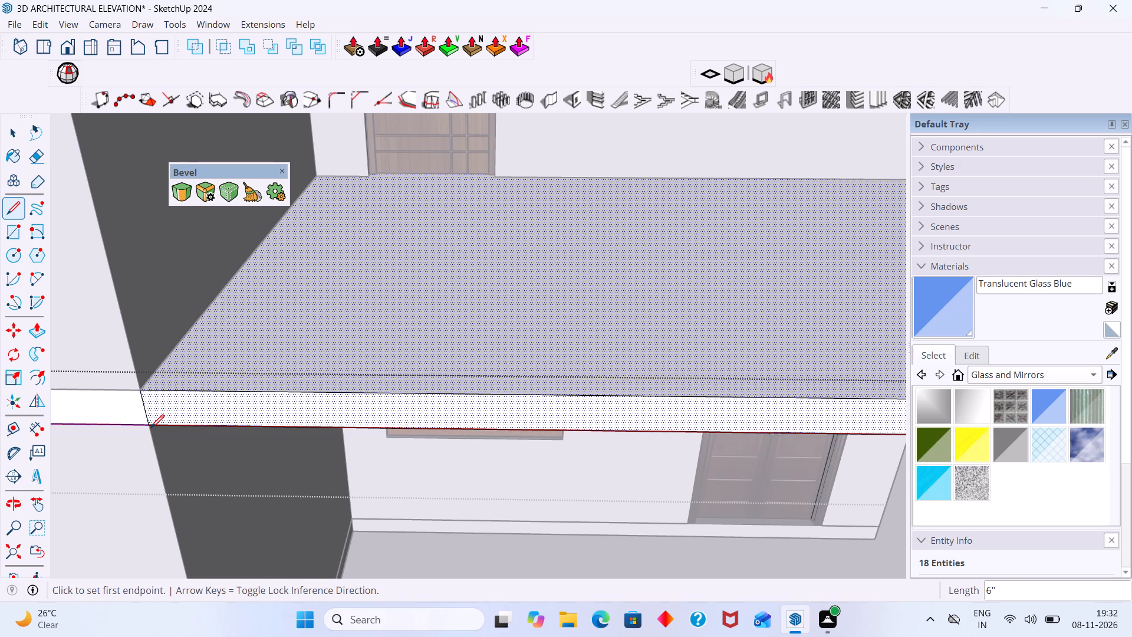
{"action": "key", "text": "space"}
Push the balcony portion of the slab's front face back 9' 9 5/8" to the front wall, keeping the tower portion in place.
{"action": "key", "text": "p"}
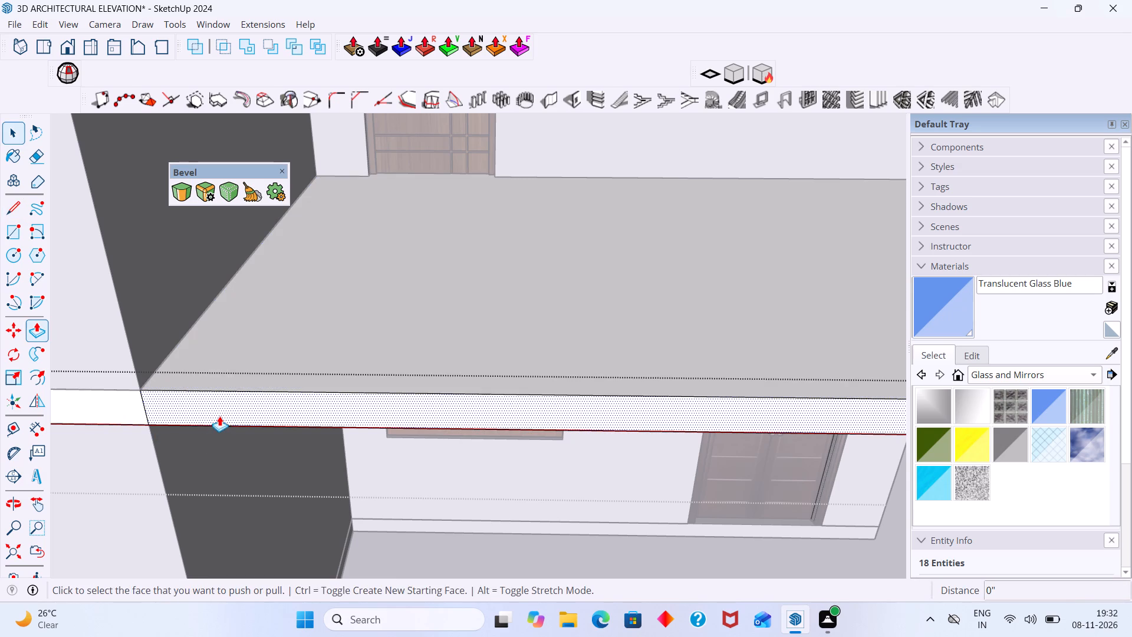
{"action": "left_click", "coordinate": [225, 410]}
{"action": "scroll", "coordinate": [263, 347], "scroll_direction": "down", "scroll_amount": 5}
{"action": "middle_click_drag", "start_coordinate": [331, 274], "coordinate": [291, 363]}
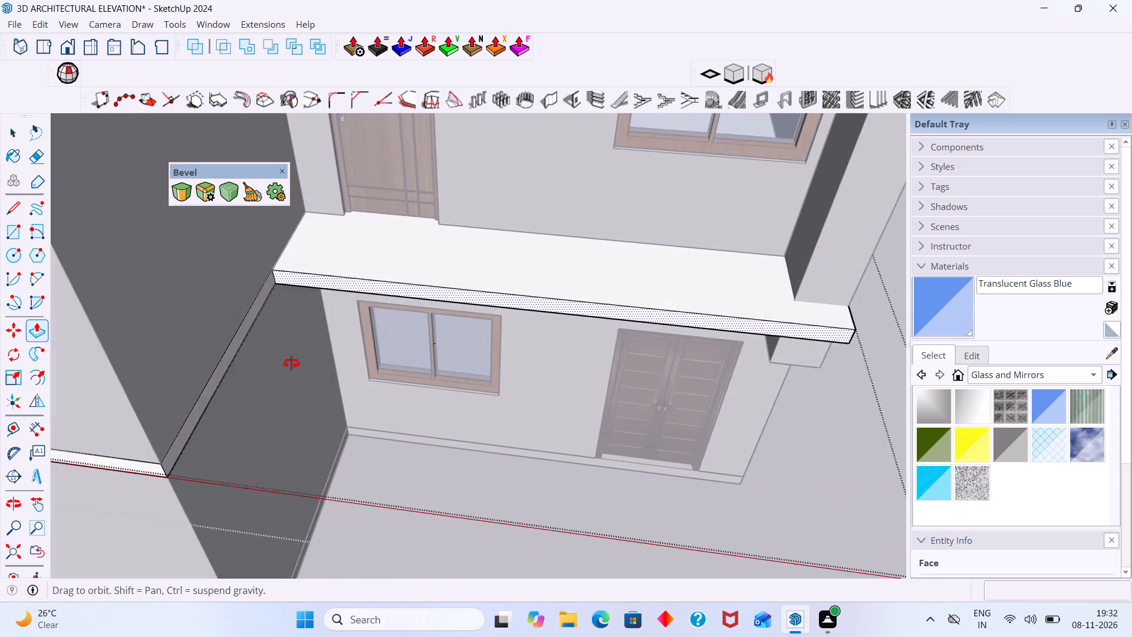
{"action": "middle_click_drag", "start_coordinate": [291, 363], "coordinate": [291, 359]}
{"action": "left_click", "coordinate": [308, 208]}
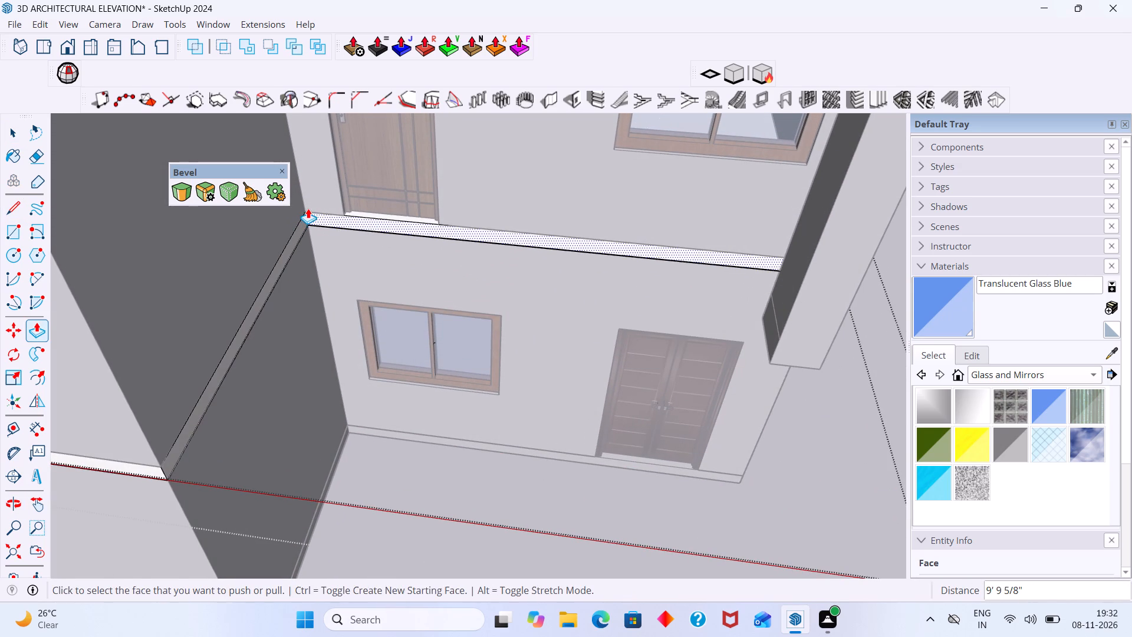
{"action": "key", "text": "space"}
{"action": "scroll", "coordinate": [348, 257], "scroll_direction": "down", "scroll_amount": 8}
{"action": "left_click", "coordinate": [712, 199]}
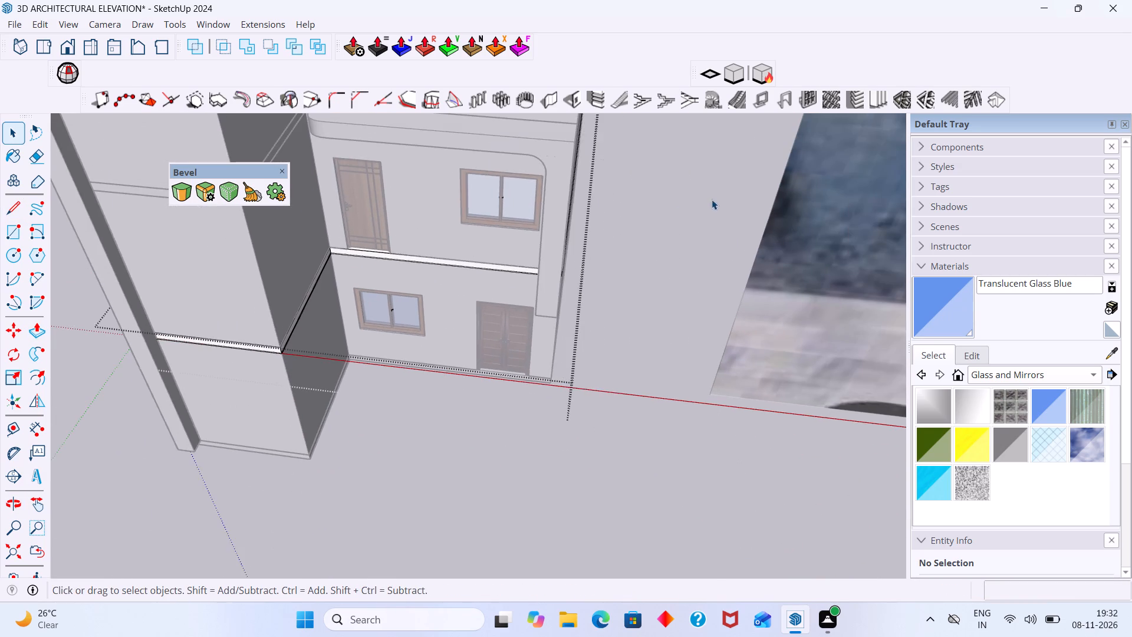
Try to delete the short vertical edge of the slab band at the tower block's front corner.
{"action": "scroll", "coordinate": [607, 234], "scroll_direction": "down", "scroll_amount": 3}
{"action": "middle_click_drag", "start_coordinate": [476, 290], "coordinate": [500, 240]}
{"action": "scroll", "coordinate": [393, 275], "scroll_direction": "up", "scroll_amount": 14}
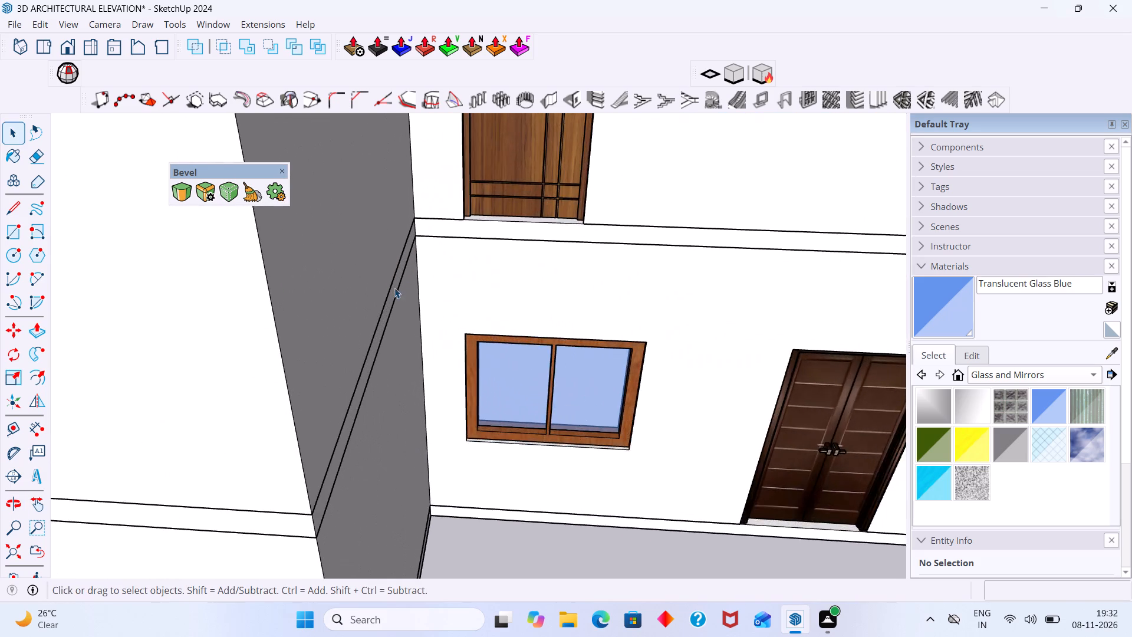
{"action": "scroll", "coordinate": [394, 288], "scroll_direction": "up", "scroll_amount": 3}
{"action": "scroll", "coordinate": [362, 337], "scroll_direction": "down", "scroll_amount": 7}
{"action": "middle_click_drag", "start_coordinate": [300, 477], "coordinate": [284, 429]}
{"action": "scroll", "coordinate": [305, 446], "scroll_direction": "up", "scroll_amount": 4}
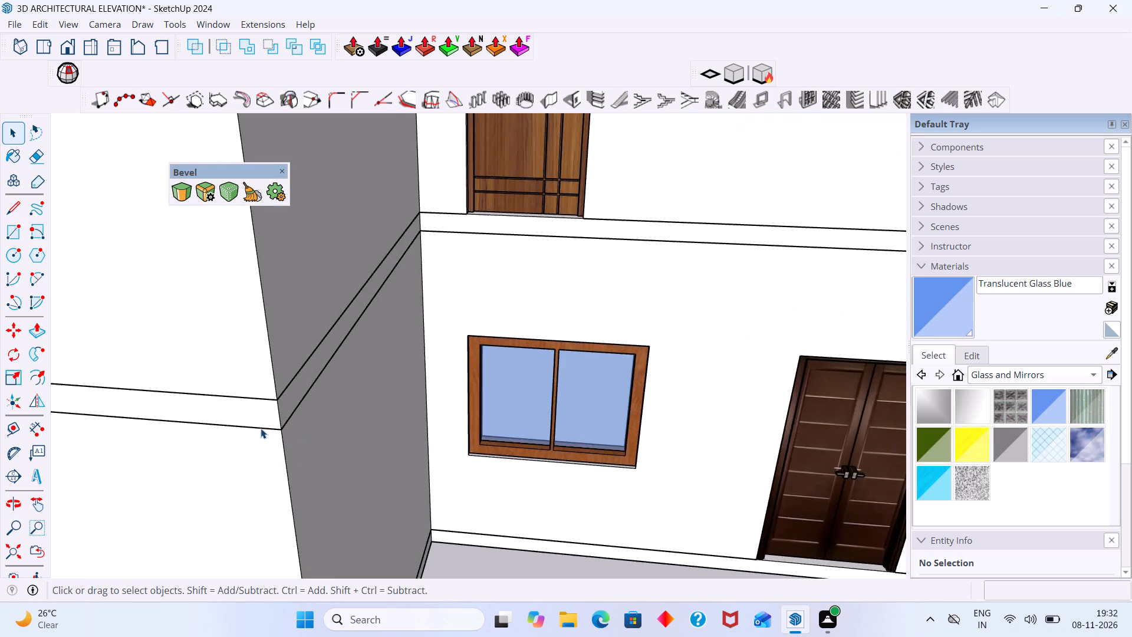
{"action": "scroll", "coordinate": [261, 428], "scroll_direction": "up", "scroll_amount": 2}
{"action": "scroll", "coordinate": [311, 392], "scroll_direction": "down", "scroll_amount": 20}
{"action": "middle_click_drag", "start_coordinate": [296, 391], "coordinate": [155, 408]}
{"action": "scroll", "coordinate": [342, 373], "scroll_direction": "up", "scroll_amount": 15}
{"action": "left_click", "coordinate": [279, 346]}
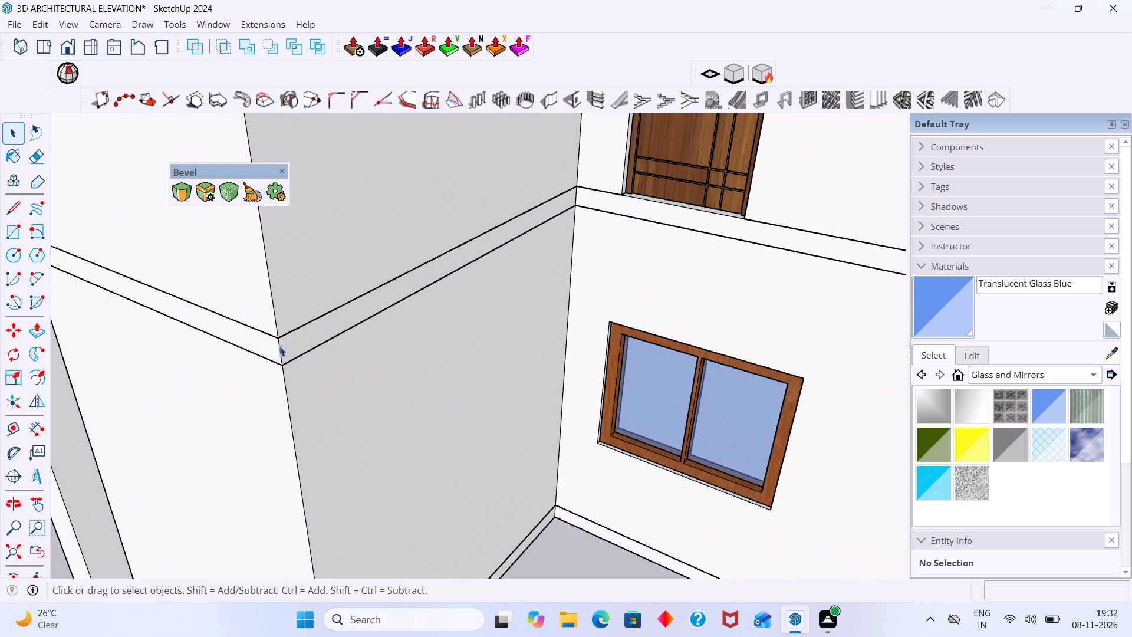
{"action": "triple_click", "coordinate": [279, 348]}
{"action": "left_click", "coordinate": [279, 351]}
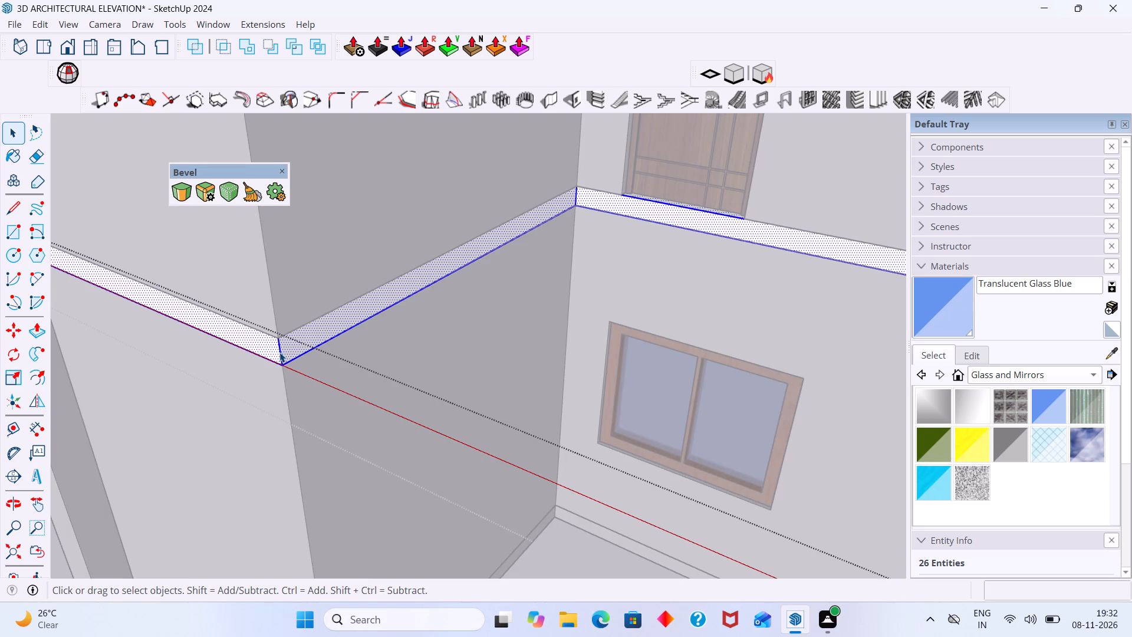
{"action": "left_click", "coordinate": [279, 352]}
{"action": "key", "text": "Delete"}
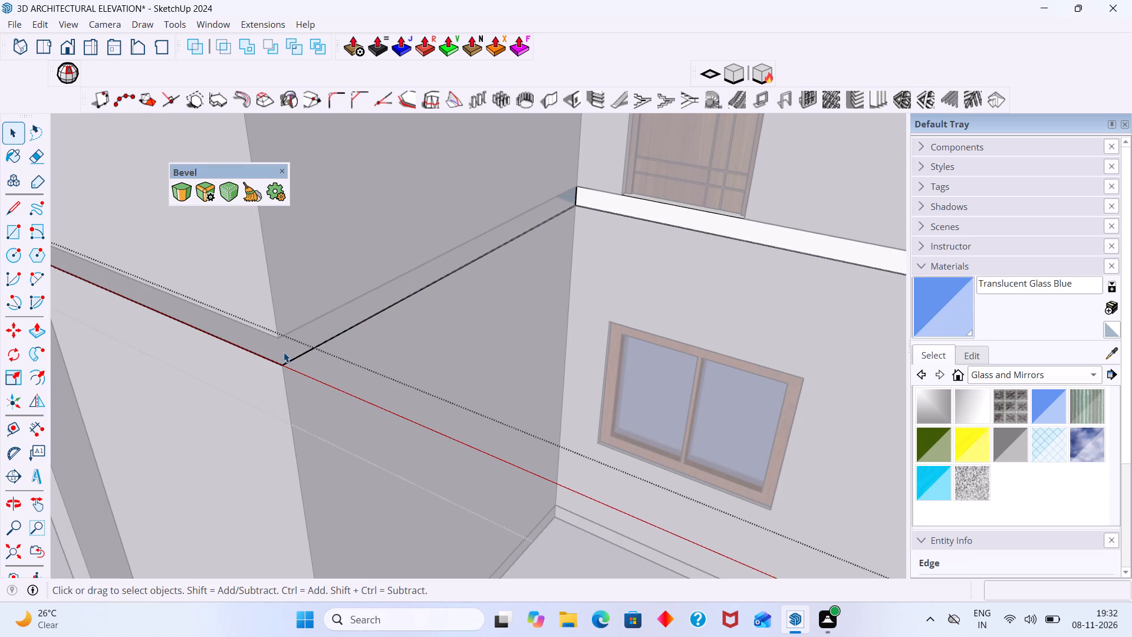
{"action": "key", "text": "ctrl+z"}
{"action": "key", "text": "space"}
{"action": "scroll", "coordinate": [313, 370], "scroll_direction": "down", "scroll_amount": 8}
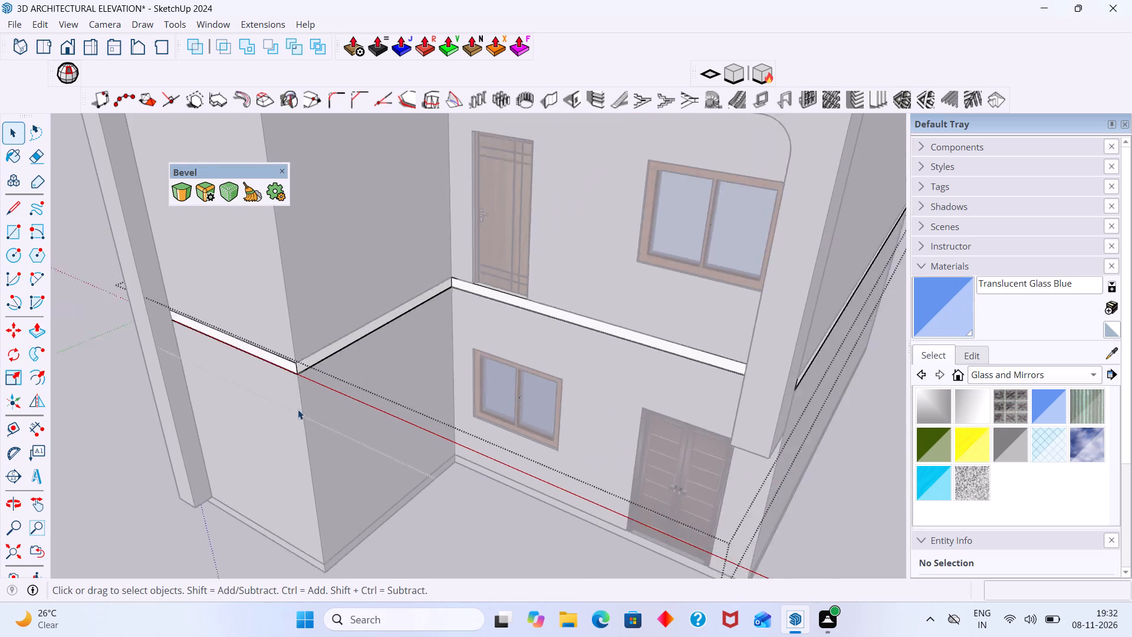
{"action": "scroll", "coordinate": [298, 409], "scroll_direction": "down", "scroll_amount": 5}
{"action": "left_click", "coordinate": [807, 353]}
Push/Pull the inner face at the foot of the balcony frame's side post about 13' 7 1/4" towards the tower block to form the lower band.
{"action": "scroll", "coordinate": [585, 371], "scroll_direction": "down", "scroll_amount": 5}
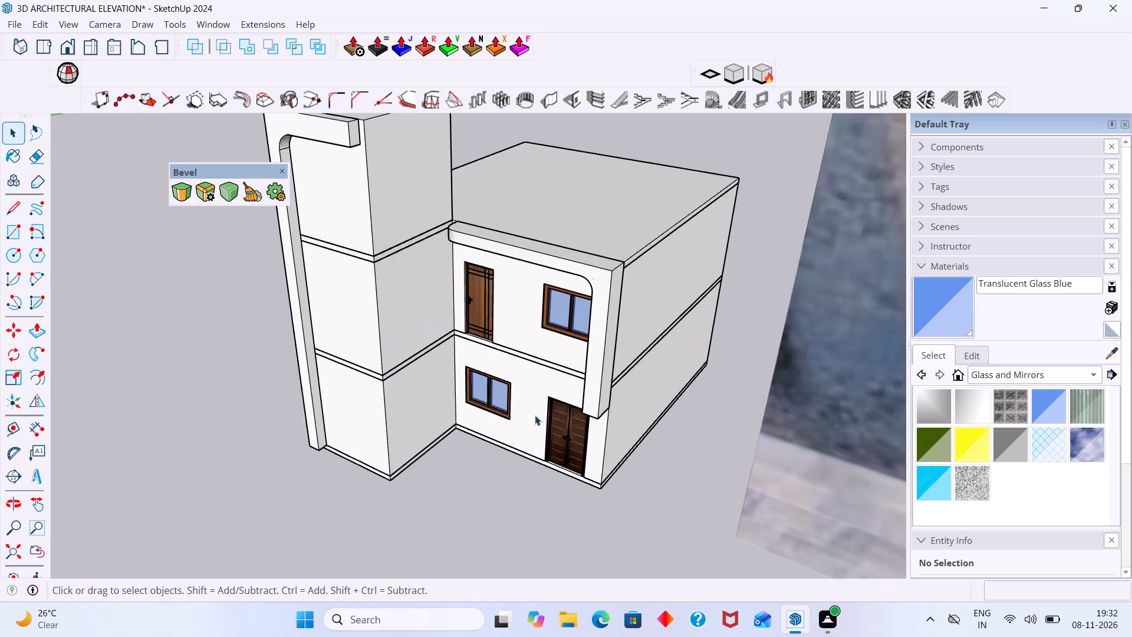
{"action": "middle_click_drag", "start_coordinate": [552, 423], "coordinate": [742, 384]}
{"action": "scroll", "coordinate": [547, 372], "scroll_direction": "down", "scroll_amount": 1}
{"action": "middle_click_drag", "start_coordinate": [547, 370], "coordinate": [610, 375]}
{"action": "scroll", "coordinate": [577, 374], "scroll_direction": "up", "scroll_amount": 8}
{"action": "middle_click_drag", "start_coordinate": [469, 382], "coordinate": [587, 346]}
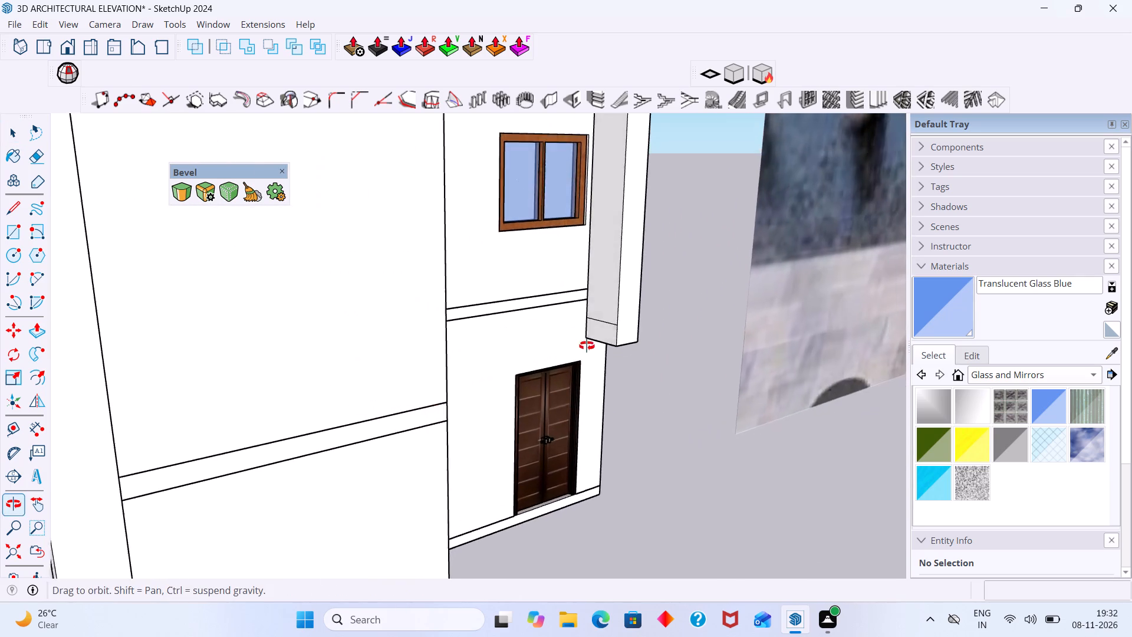
{"action": "middle_click_drag", "start_coordinate": [587, 346], "coordinate": [587, 346]}
{"action": "scroll", "coordinate": [589, 344], "scroll_direction": "up", "scroll_amount": 5}
{"action": "left_click", "coordinate": [606, 325]}
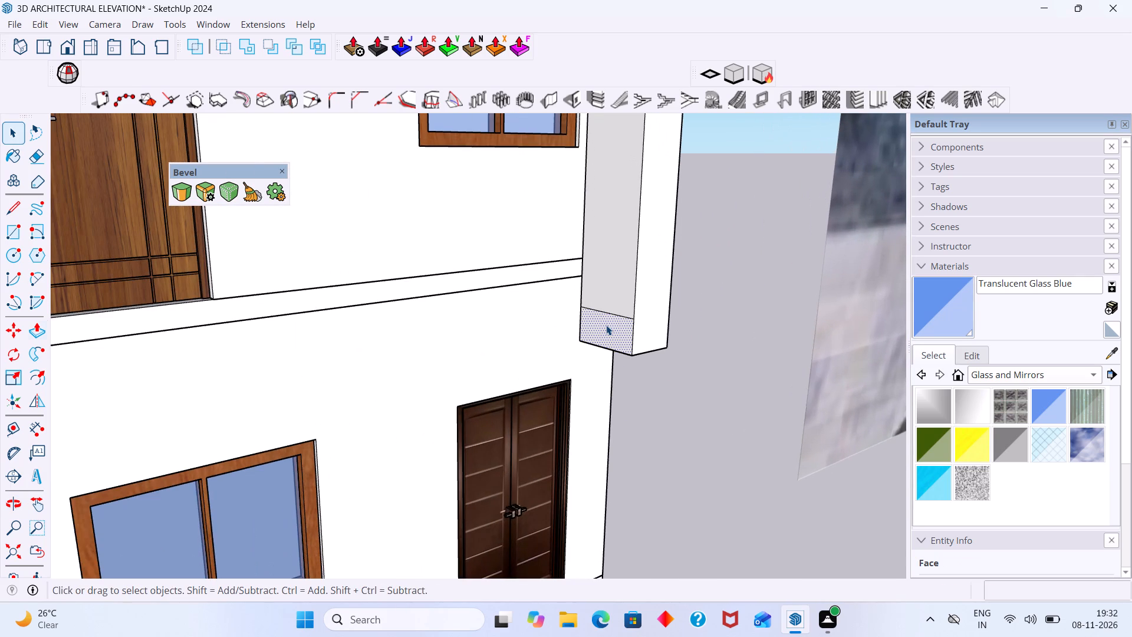
{"action": "key", "text": "p"}
{"action": "left_click", "coordinate": [606, 325]}
{"action": "left_click", "coordinate": [604, 324]}
{"action": "scroll", "coordinate": [404, 358], "scroll_direction": "down", "scroll_amount": 5}
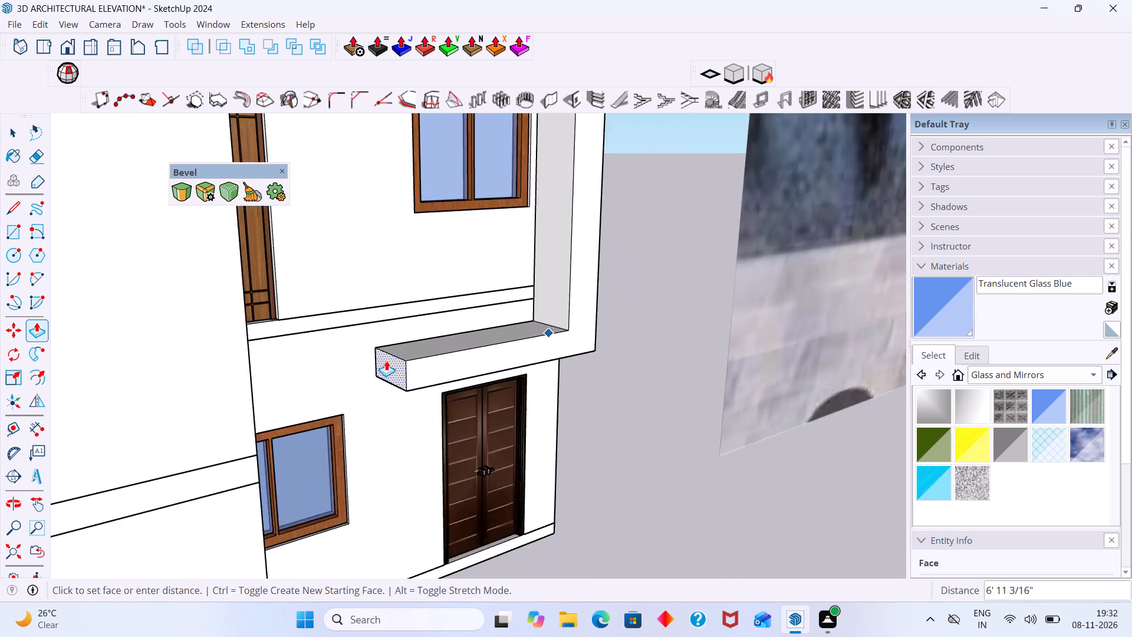
{"action": "scroll", "coordinate": [386, 360], "scroll_direction": "down", "scroll_amount": 2}
{"action": "middle_click_drag", "start_coordinate": [314, 367], "coordinate": [213, 399]}
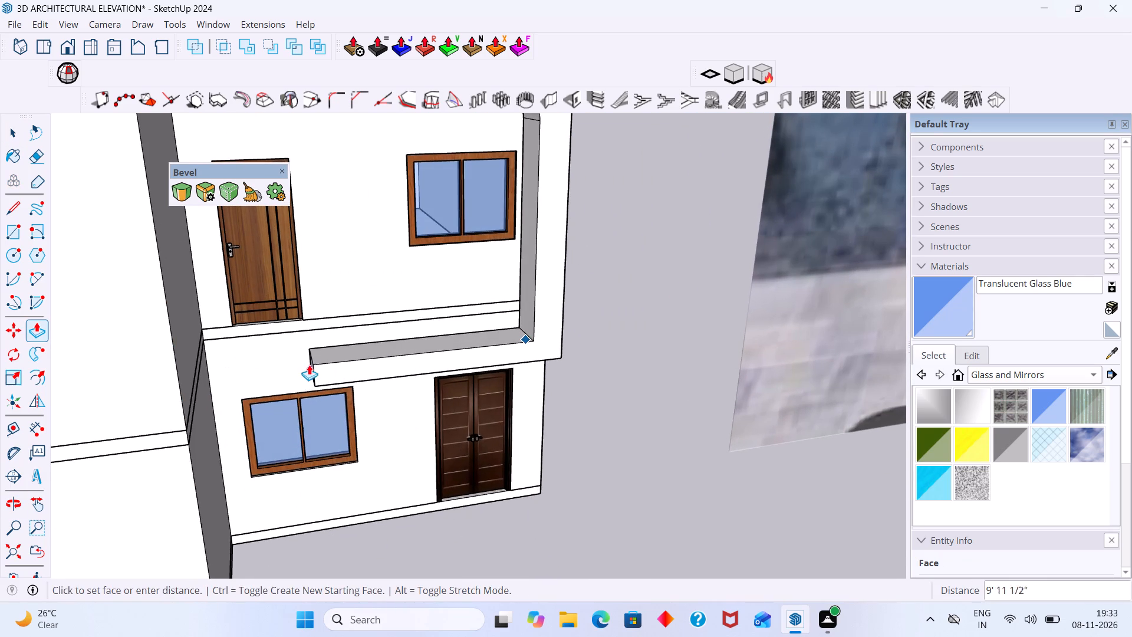
{"action": "scroll", "coordinate": [223, 365], "scroll_direction": "down", "scroll_amount": 6}
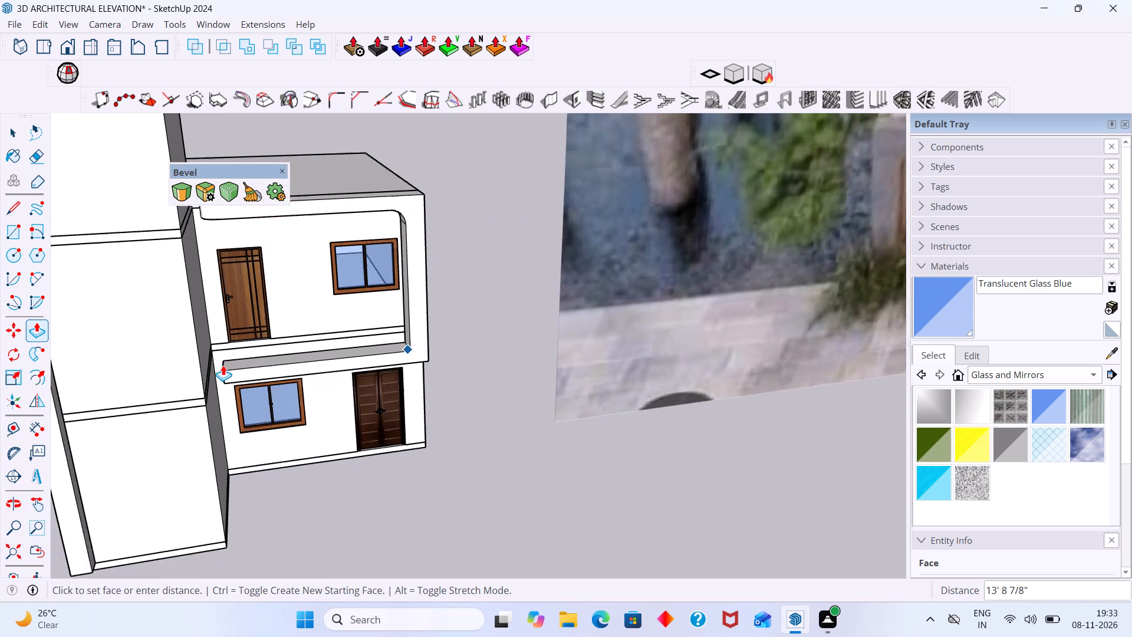
{"action": "scroll", "coordinate": [223, 365], "scroll_direction": "down", "scroll_amount": 16}
{"action": "scroll", "coordinate": [222, 367], "scroll_direction": "up", "scroll_amount": 1}
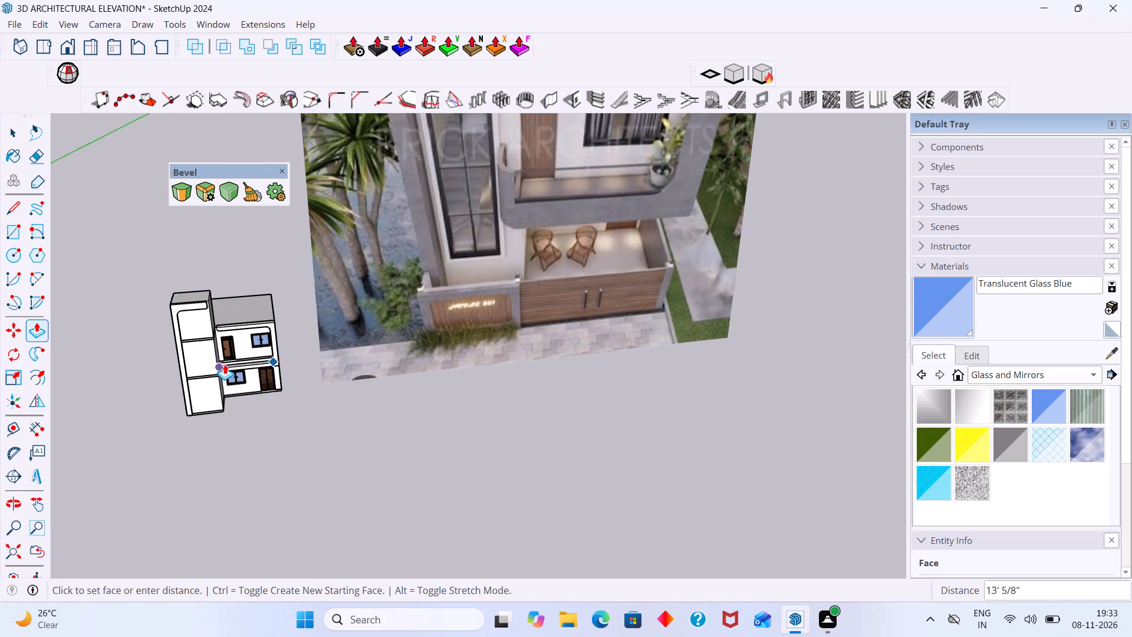
{"action": "scroll", "coordinate": [227, 363], "scroll_direction": "up", "scroll_amount": 6}
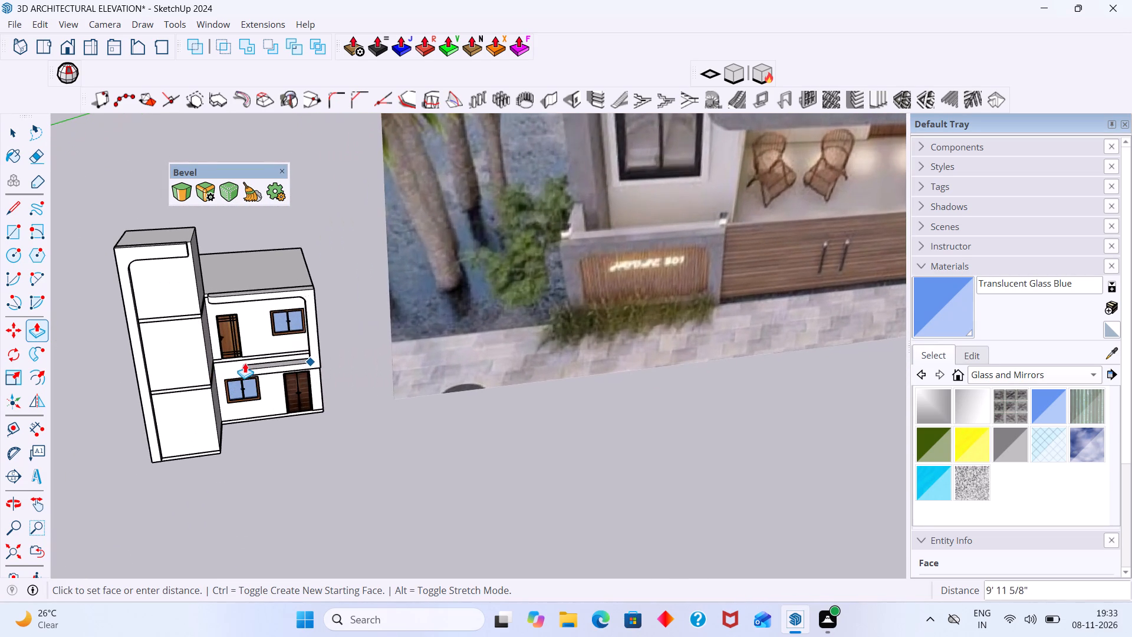
{"action": "scroll", "coordinate": [224, 365], "scroll_direction": "down", "scroll_amount": 7}
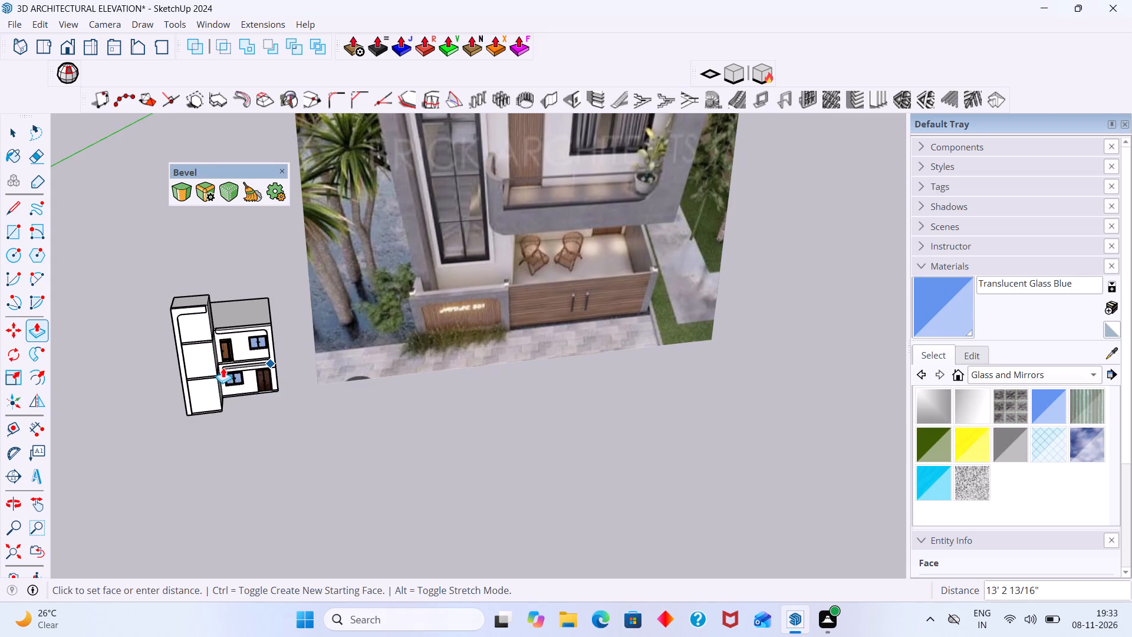
{"action": "scroll", "coordinate": [222, 368], "scroll_direction": "up", "scroll_amount": 16}
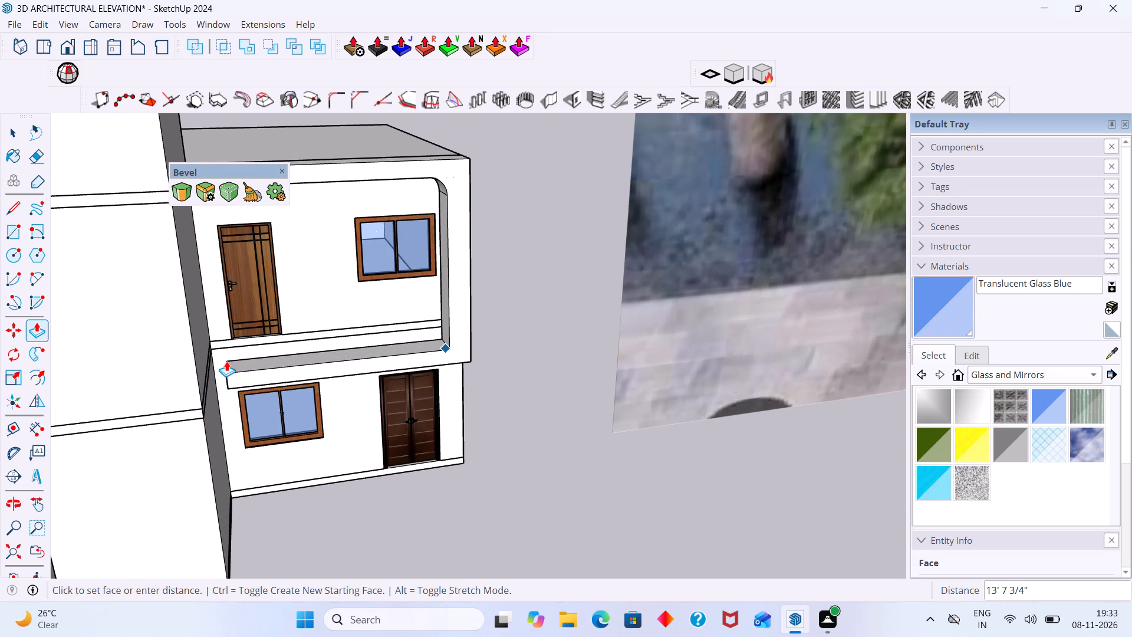
{"action": "left_click", "coordinate": [227, 360]}
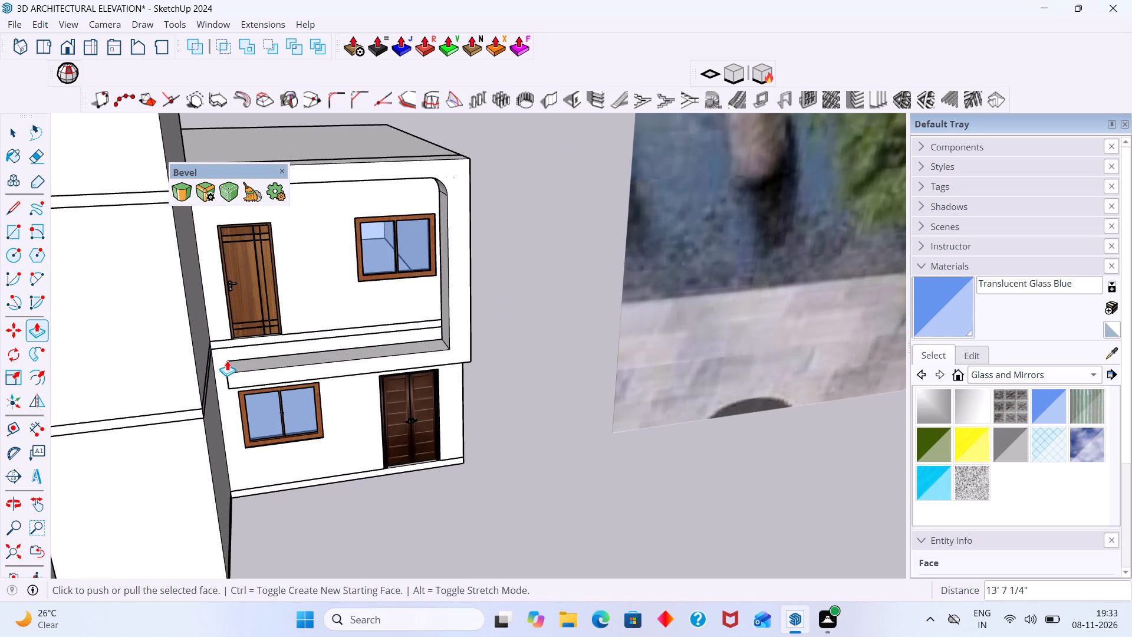
{"action": "key", "text": "space"}
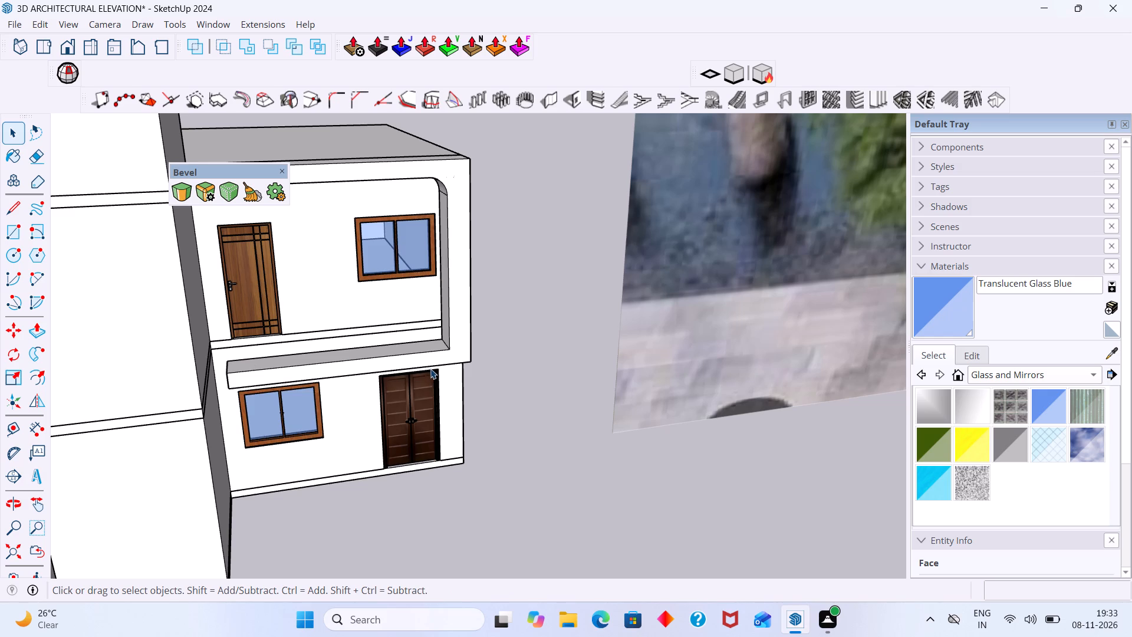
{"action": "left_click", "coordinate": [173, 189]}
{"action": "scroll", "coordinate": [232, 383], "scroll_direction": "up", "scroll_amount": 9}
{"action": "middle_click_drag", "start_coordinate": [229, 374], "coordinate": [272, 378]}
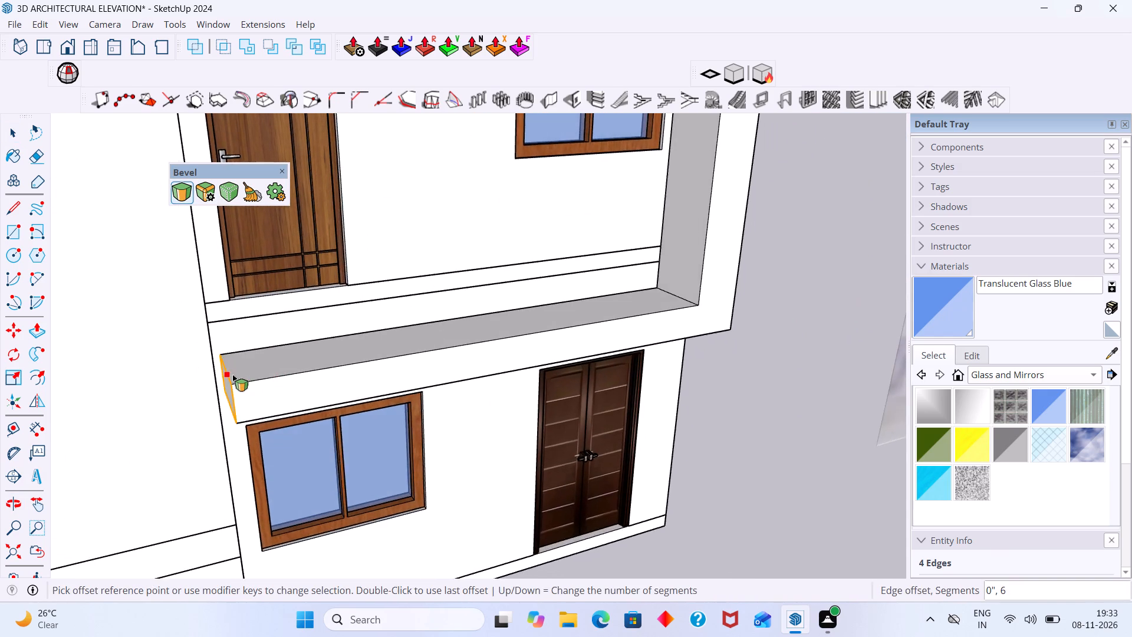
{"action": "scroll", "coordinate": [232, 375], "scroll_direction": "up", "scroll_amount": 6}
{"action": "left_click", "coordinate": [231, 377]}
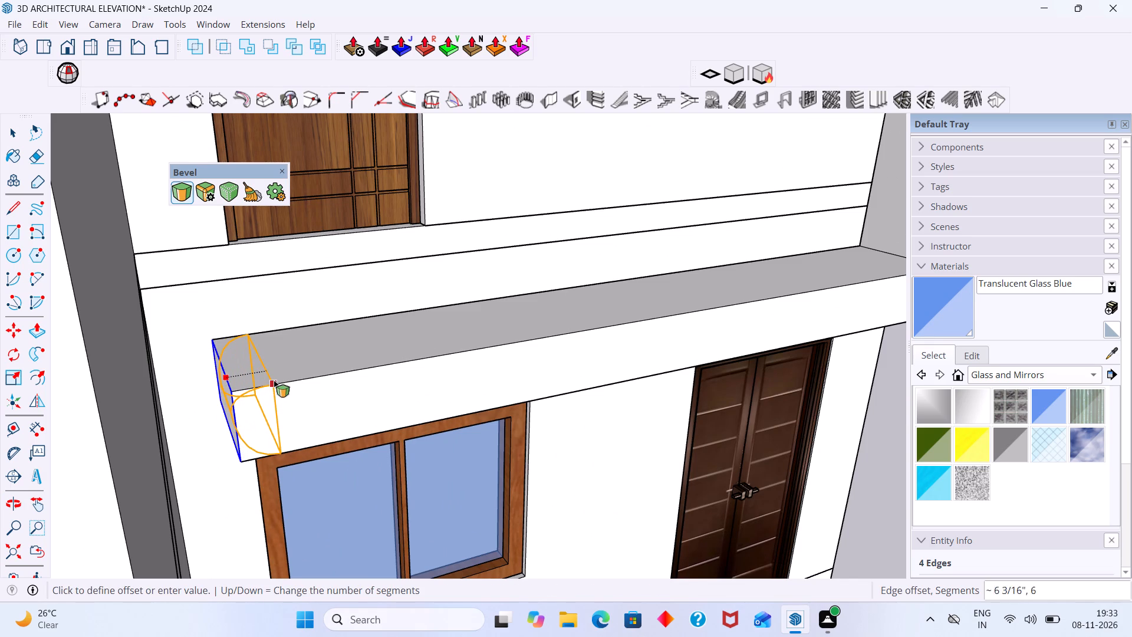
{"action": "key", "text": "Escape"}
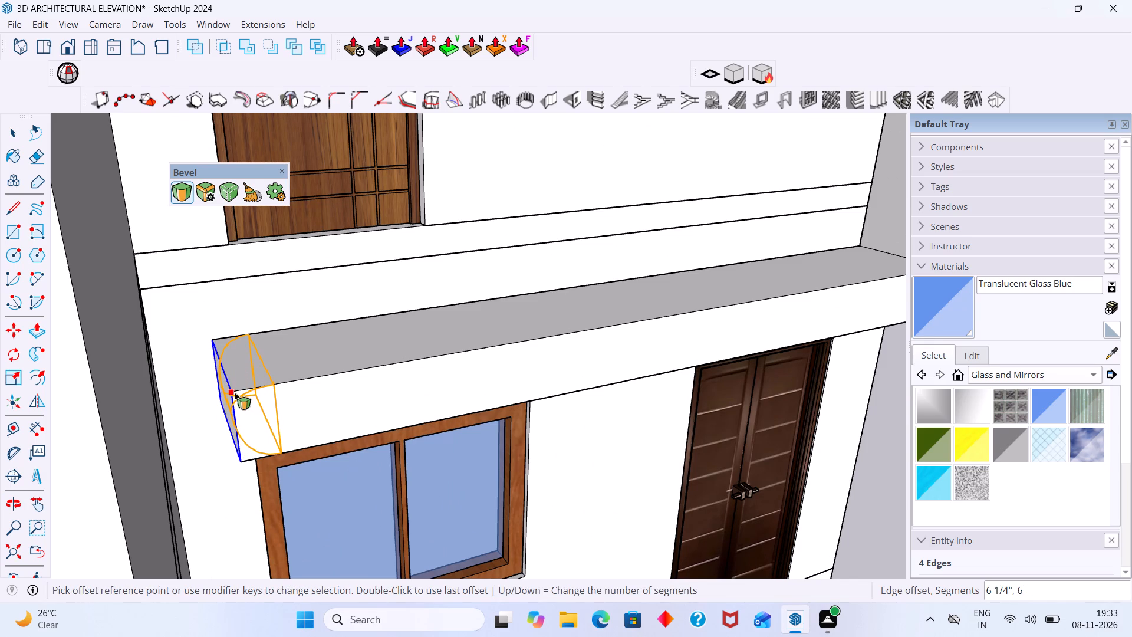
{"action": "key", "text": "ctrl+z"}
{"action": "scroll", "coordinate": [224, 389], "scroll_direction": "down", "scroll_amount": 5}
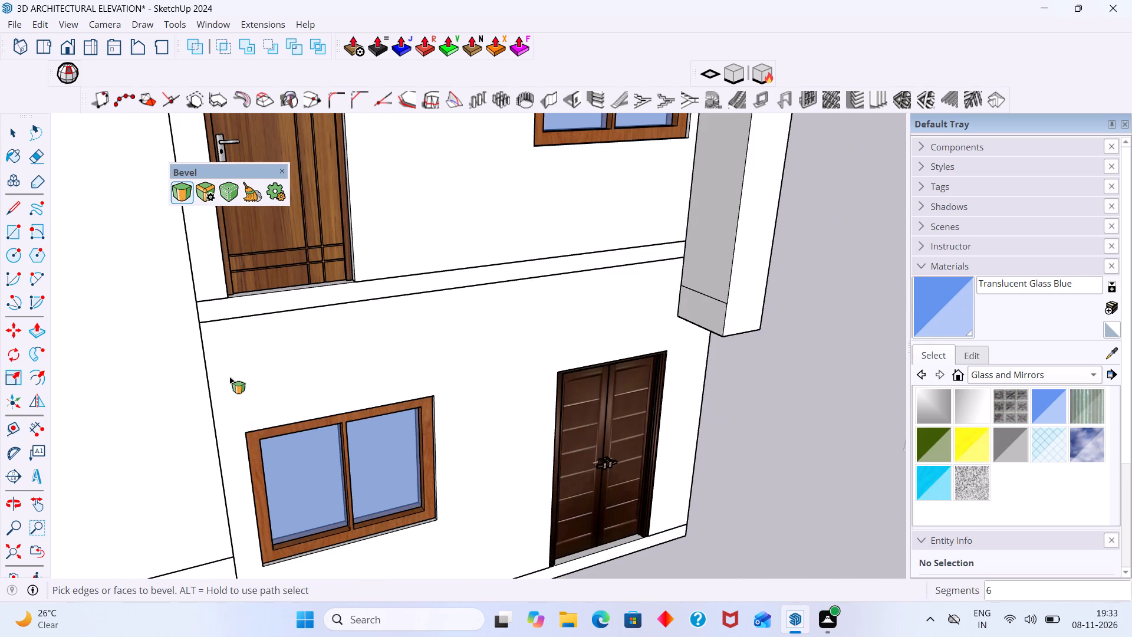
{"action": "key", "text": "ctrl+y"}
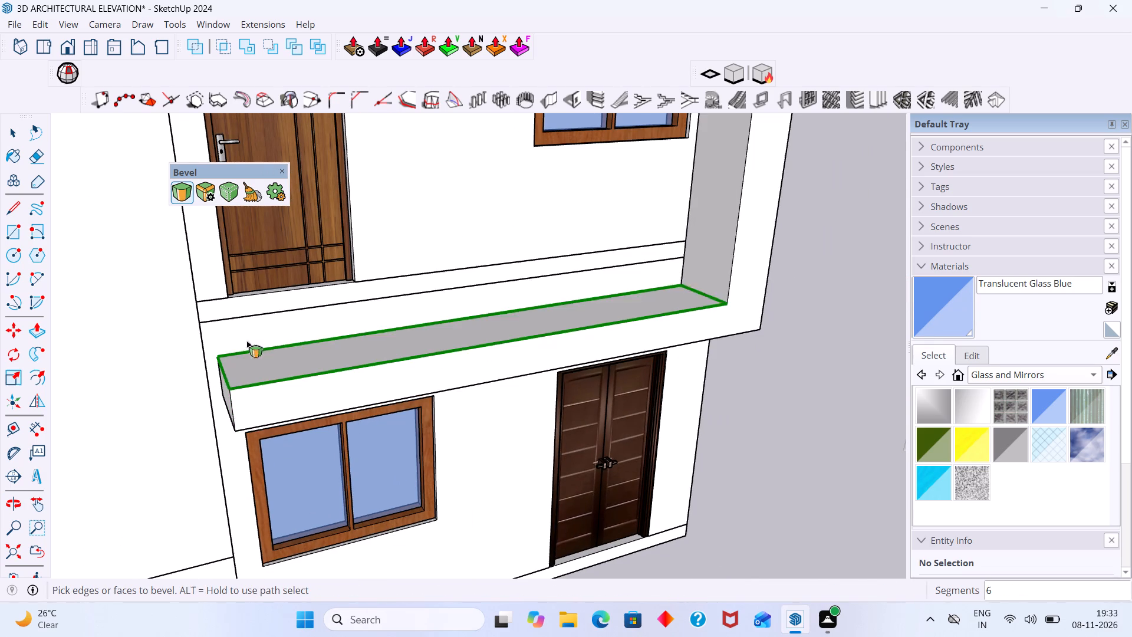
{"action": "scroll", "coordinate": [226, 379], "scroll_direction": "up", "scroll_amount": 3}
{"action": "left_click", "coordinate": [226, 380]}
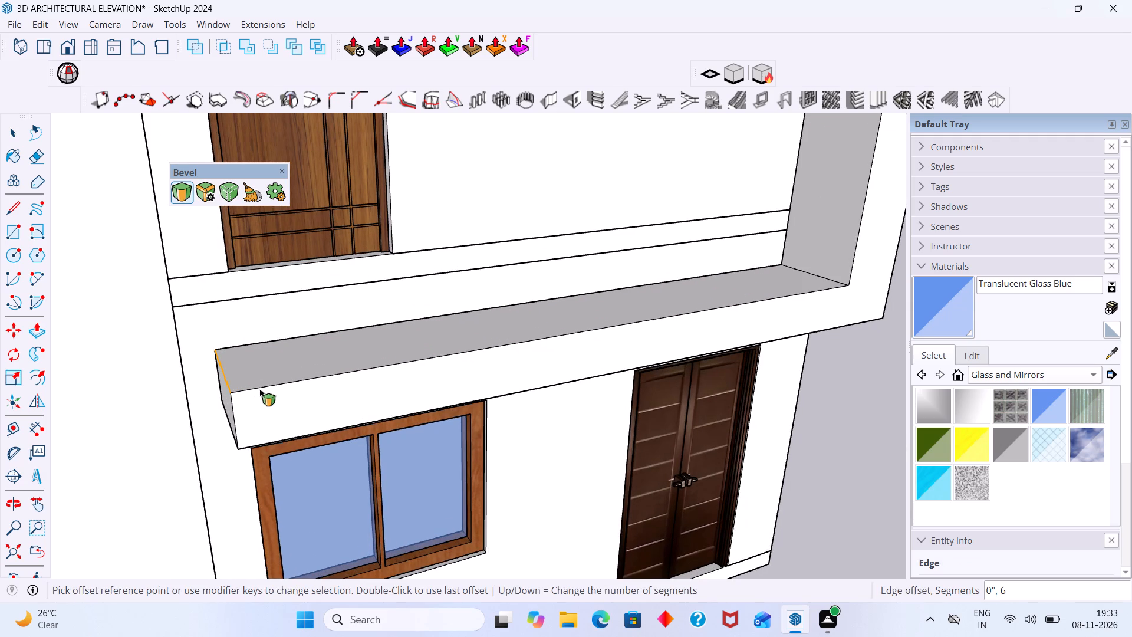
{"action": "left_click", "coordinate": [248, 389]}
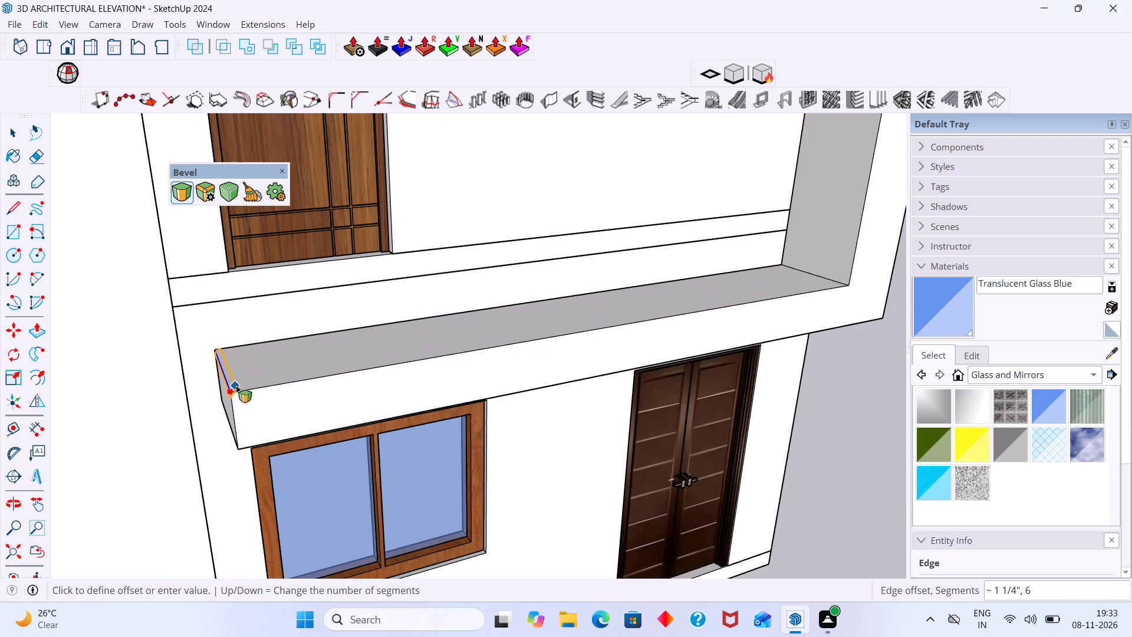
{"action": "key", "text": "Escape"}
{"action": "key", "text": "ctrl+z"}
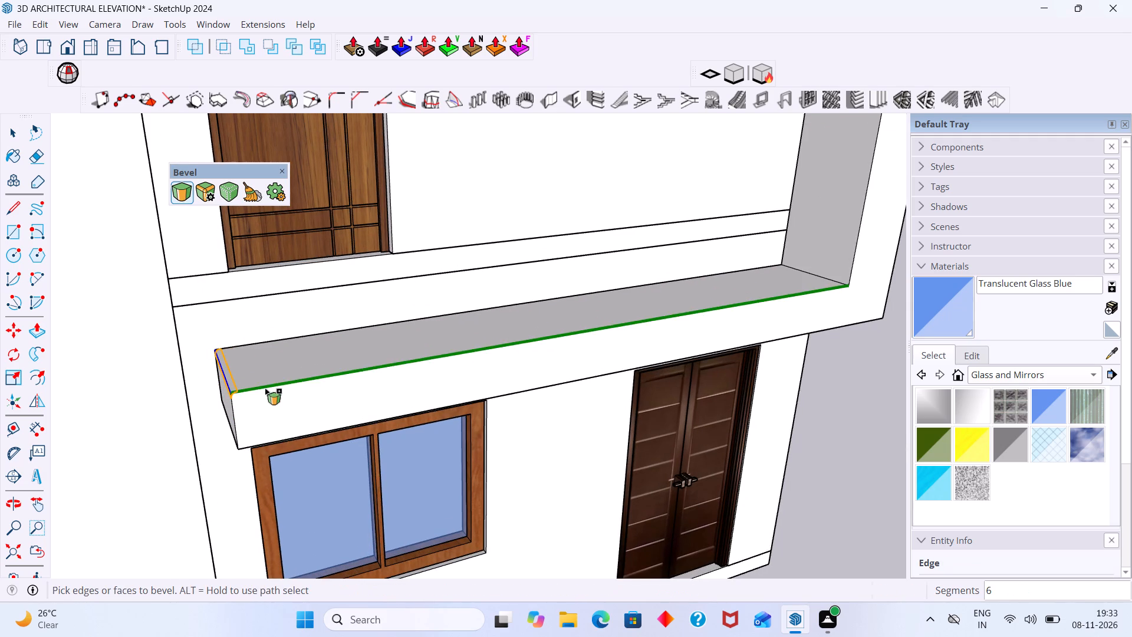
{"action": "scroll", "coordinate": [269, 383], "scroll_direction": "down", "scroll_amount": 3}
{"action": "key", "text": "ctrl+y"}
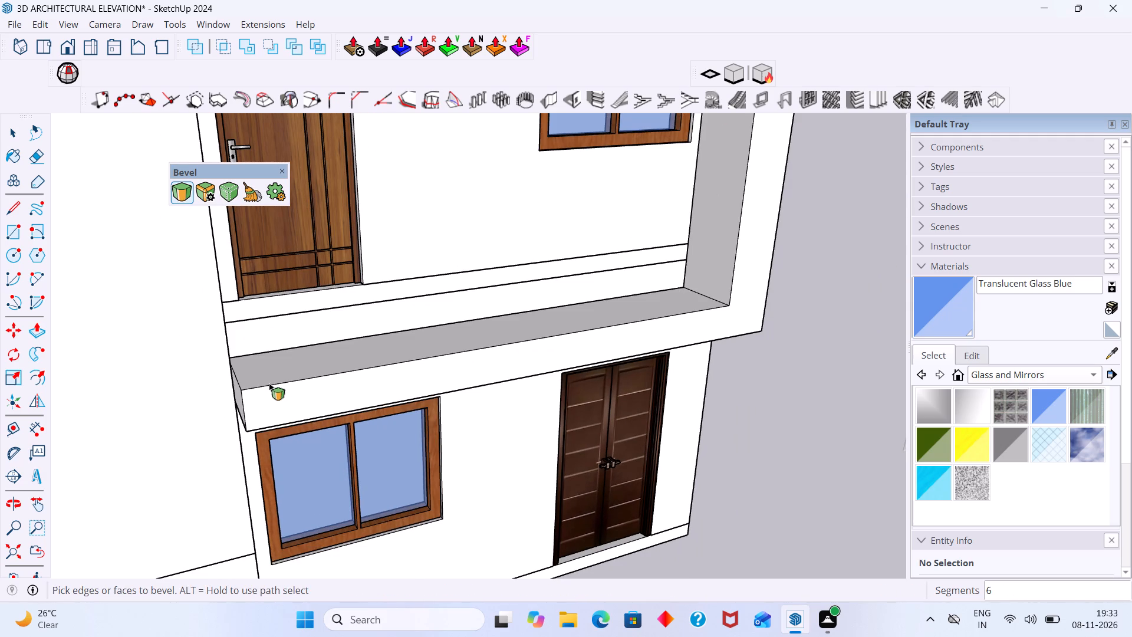
Bevel the front vertical edge at the lower band's free end near the tower block with a 1' offset and 6 segments.
{"action": "middle_click_drag", "start_coordinate": [223, 399], "coordinate": [136, 416]}
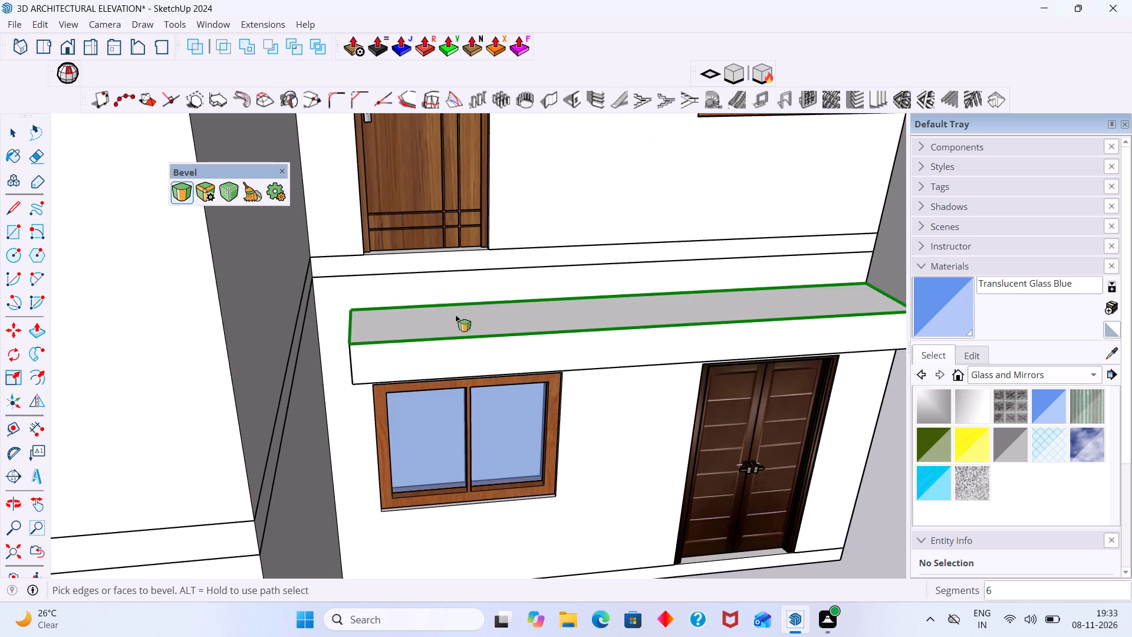
{"action": "middle_click_drag", "start_coordinate": [368, 353], "coordinate": [351, 358]}
{"action": "scroll", "coordinate": [363, 357], "scroll_direction": "up", "scroll_amount": 3}
{"action": "middle_click_drag", "start_coordinate": [356, 356], "coordinate": [357, 356]}
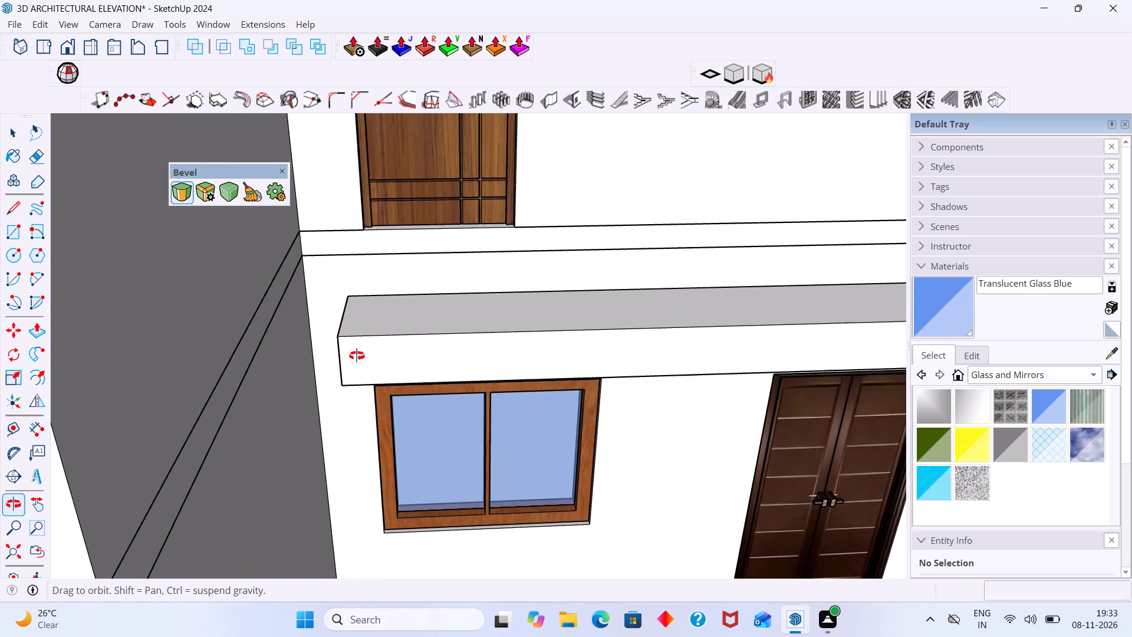
{"action": "middle_click_drag", "start_coordinate": [357, 356], "coordinate": [407, 356]}
{"action": "scroll", "coordinate": [368, 353], "scroll_direction": "up", "scroll_amount": 5}
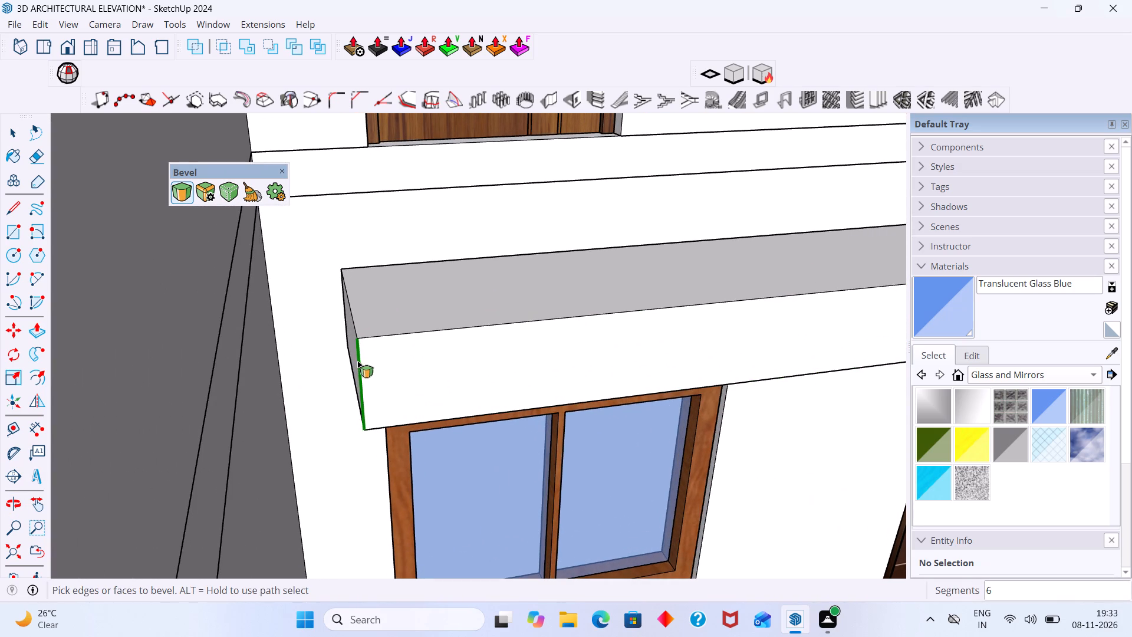
{"action": "left_click", "coordinate": [357, 361]}
{"action": "left_click", "coordinate": [350, 314]}
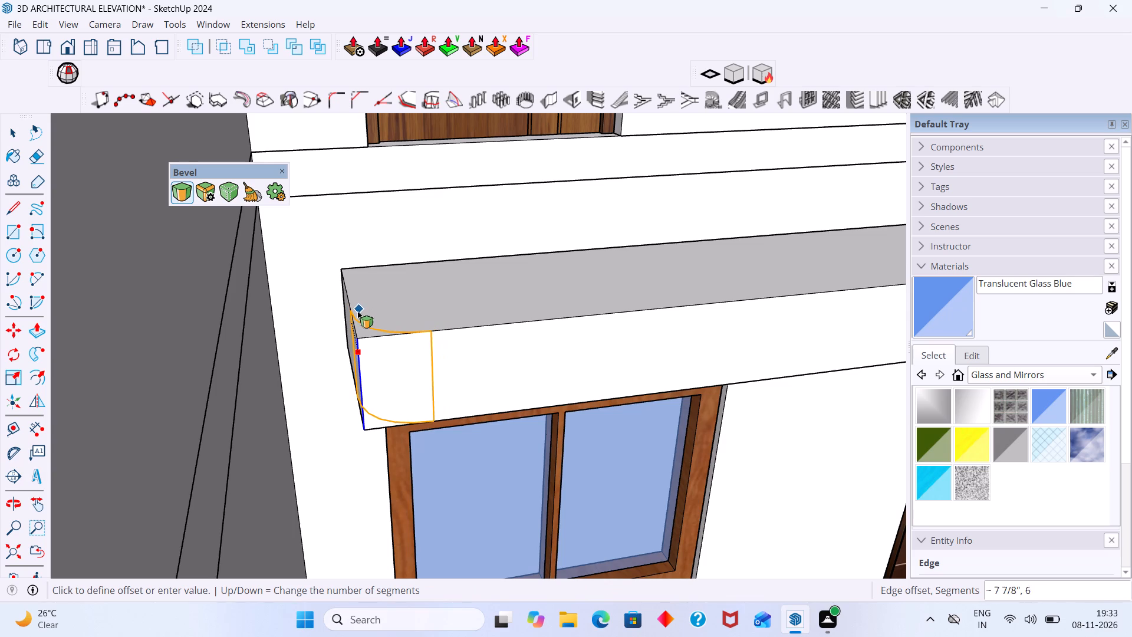
{"action": "scroll", "coordinate": [357, 311], "scroll_direction": "down", "scroll_amount": 11}
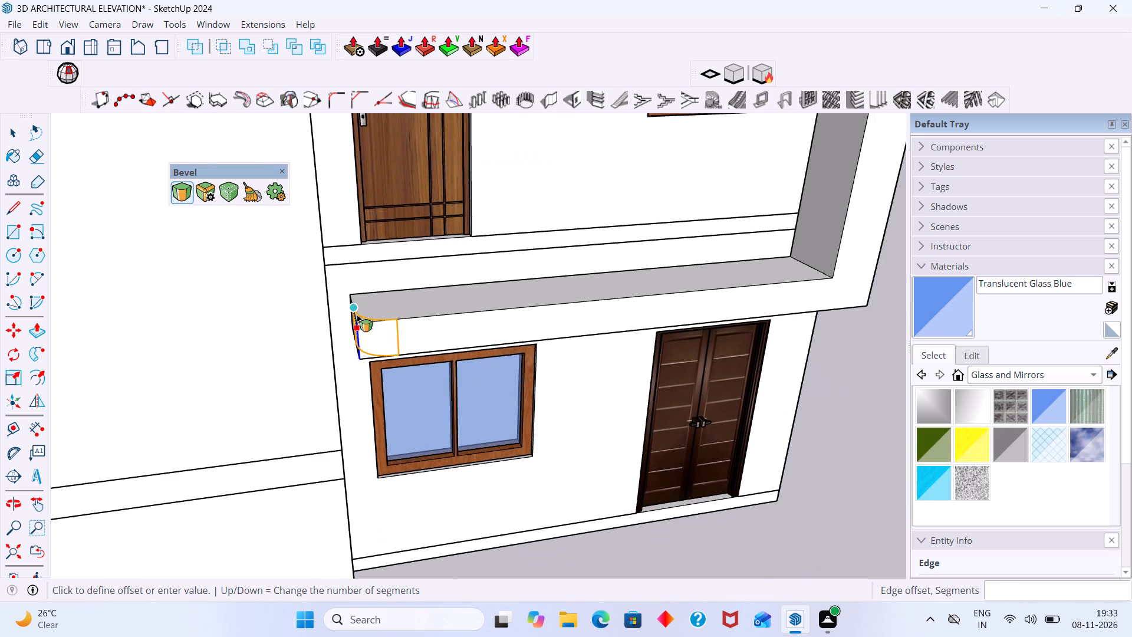
{"action": "scroll", "coordinate": [358, 312], "scroll_direction": "up", "scroll_amount": 8}
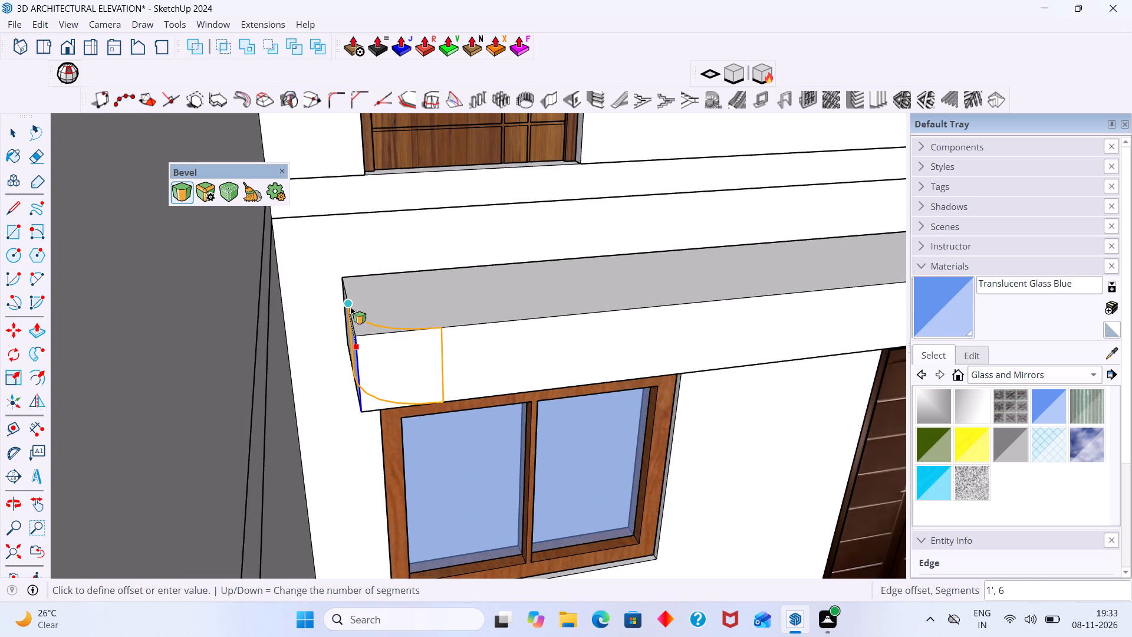
{"action": "left_click", "coordinate": [350, 306]}
{"action": "key", "text": "space"}
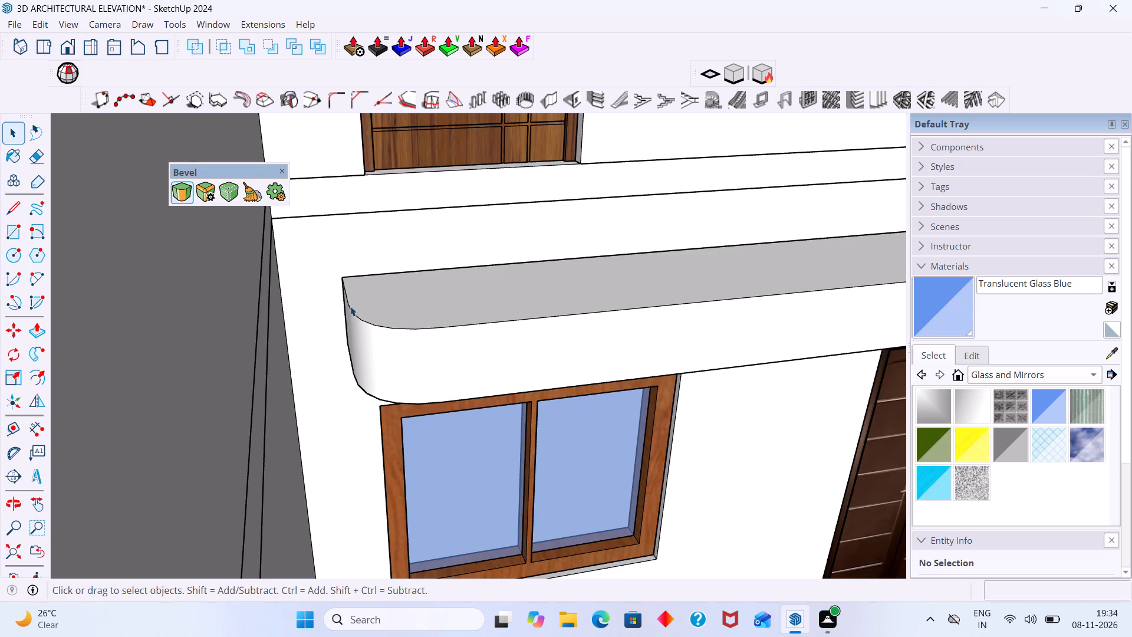
Compare the balcony frame's lower band and corners with the balcony in the reference photo.
{"action": "scroll", "coordinate": [358, 303], "scroll_direction": "down", "scroll_amount": 17}
{"action": "middle_click_drag", "start_coordinate": [490, 323], "coordinate": [321, 334]}
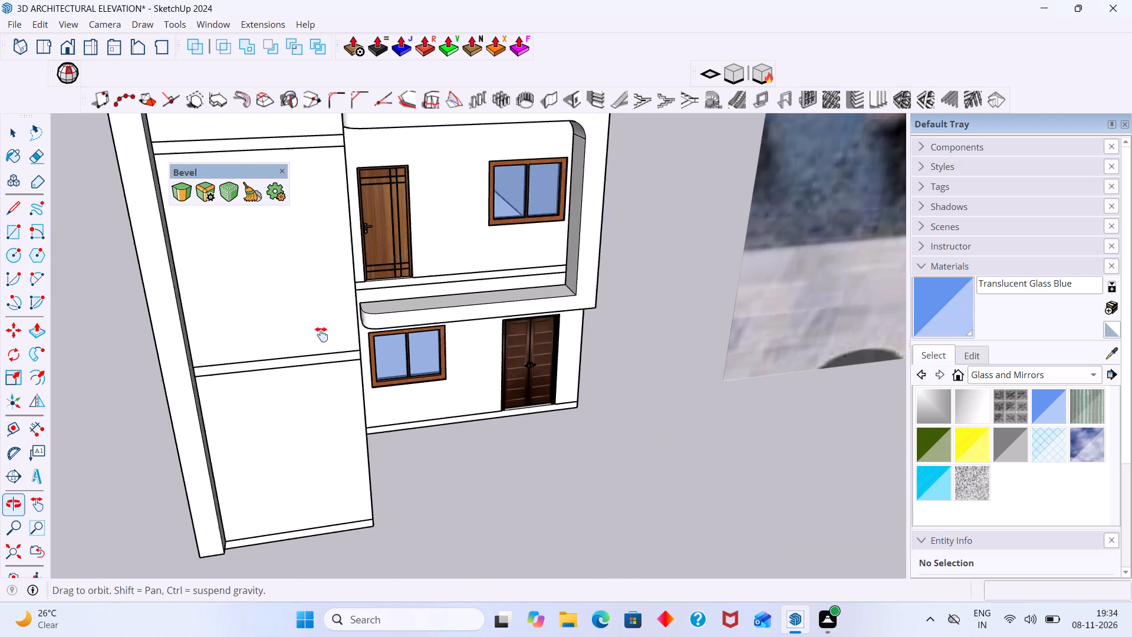
{"action": "middle_click_drag", "start_coordinate": [321, 334], "coordinate": [161, 363]}
{"action": "scroll", "coordinate": [344, 331], "scroll_direction": "down", "scroll_amount": 18}
{"action": "middle_click_drag", "start_coordinate": [680, 142], "coordinate": [631, 250]}
{"action": "scroll", "coordinate": [629, 258], "scroll_direction": "up", "scroll_amount": 13}
{"action": "middle_click_drag", "start_coordinate": [616, 254], "coordinate": [626, 237]}
{"action": "scroll", "coordinate": [627, 238], "scroll_direction": "down", "scroll_amount": 12}
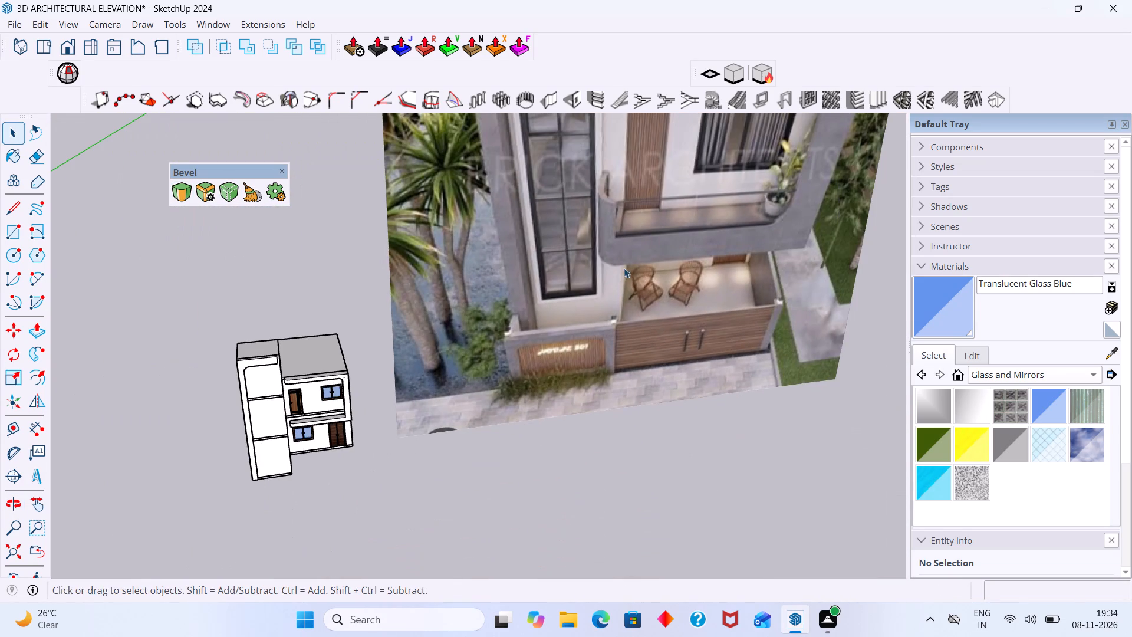
{"action": "scroll", "coordinate": [363, 426], "scroll_direction": "up", "scroll_amount": 7}
{"action": "scroll", "coordinate": [398, 398], "scroll_direction": "down", "scroll_amount": 11}
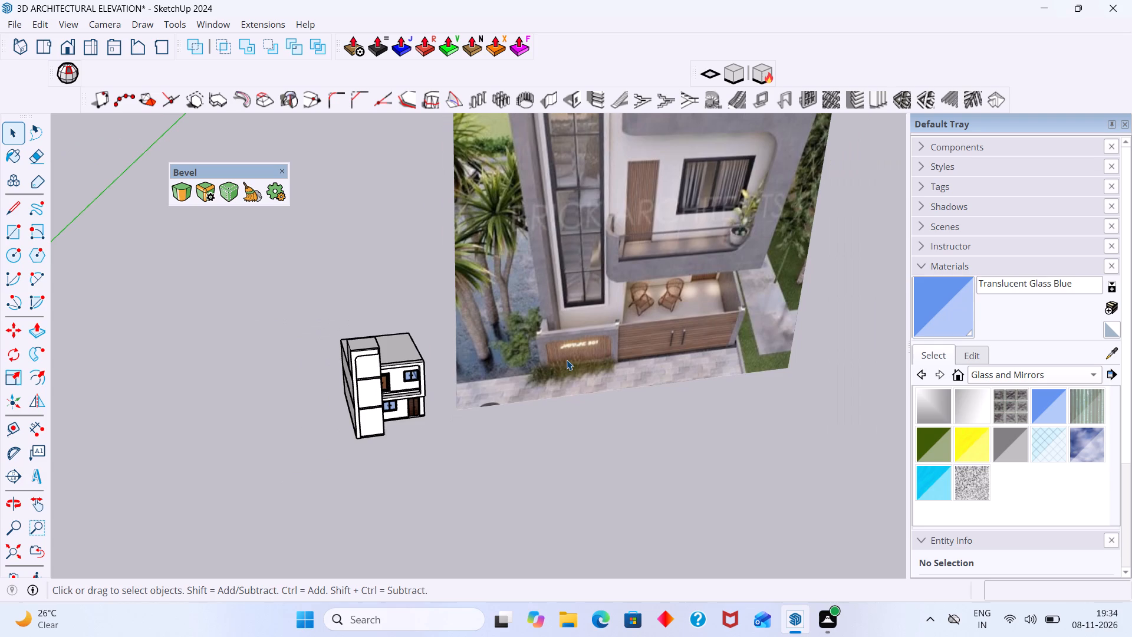
{"action": "scroll", "coordinate": [446, 411], "scroll_direction": "up", "scroll_amount": 9}
{"action": "scroll", "coordinate": [403, 372], "scroll_direction": "up", "scroll_amount": 9}
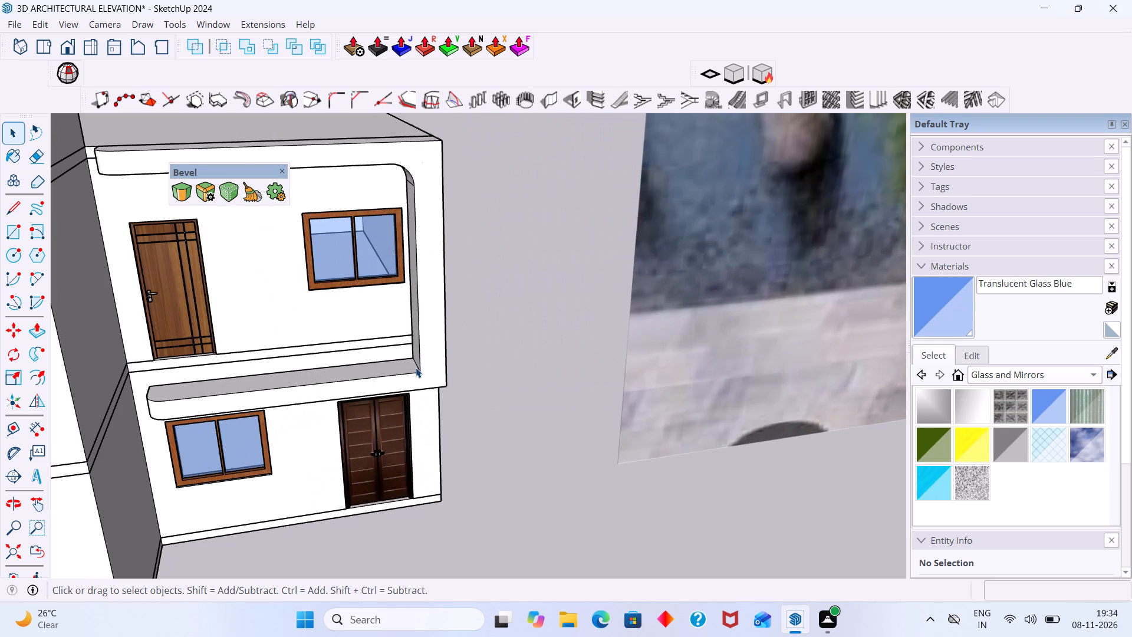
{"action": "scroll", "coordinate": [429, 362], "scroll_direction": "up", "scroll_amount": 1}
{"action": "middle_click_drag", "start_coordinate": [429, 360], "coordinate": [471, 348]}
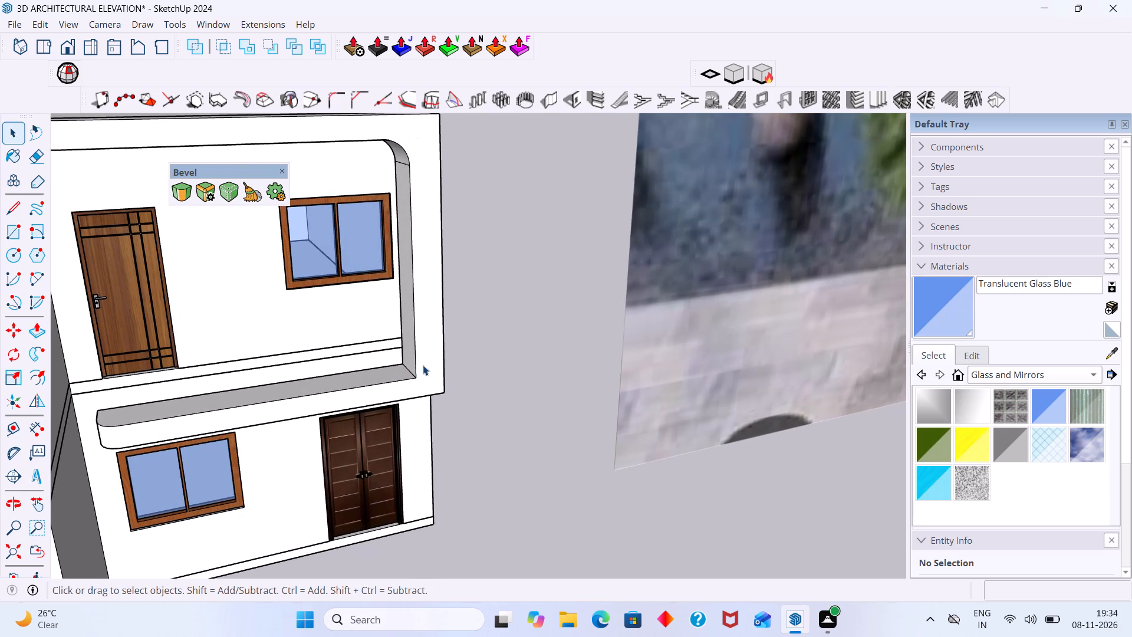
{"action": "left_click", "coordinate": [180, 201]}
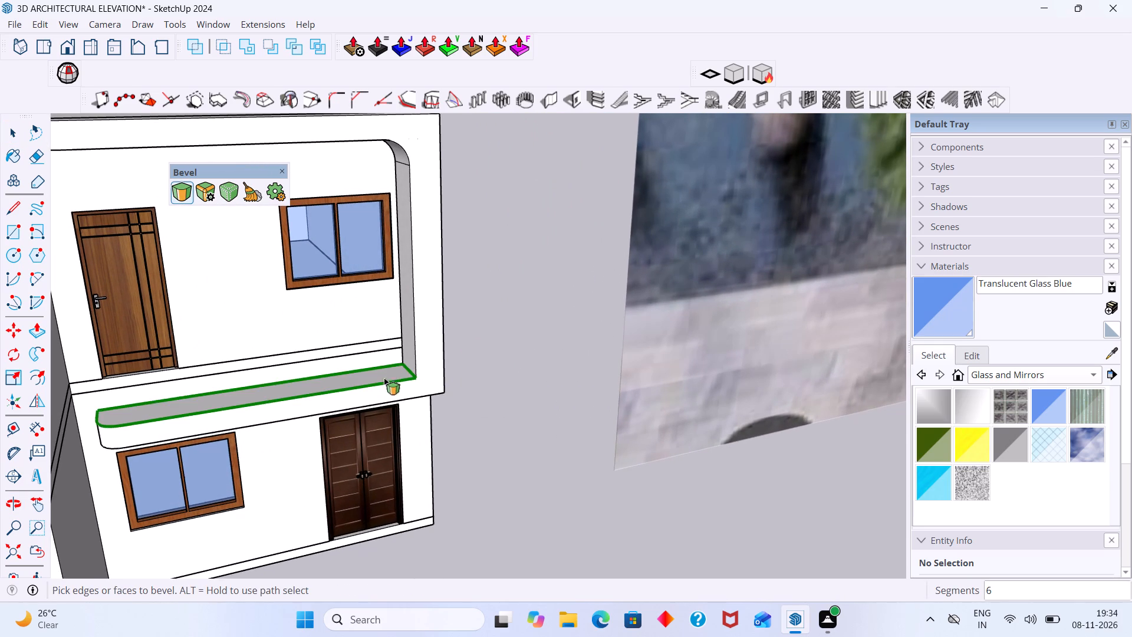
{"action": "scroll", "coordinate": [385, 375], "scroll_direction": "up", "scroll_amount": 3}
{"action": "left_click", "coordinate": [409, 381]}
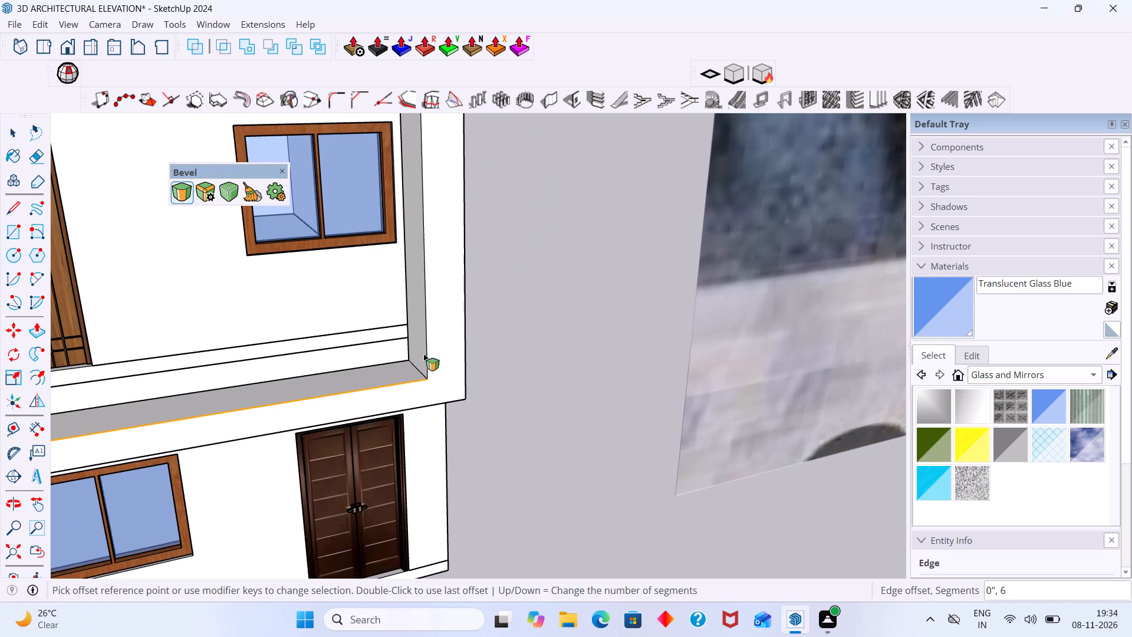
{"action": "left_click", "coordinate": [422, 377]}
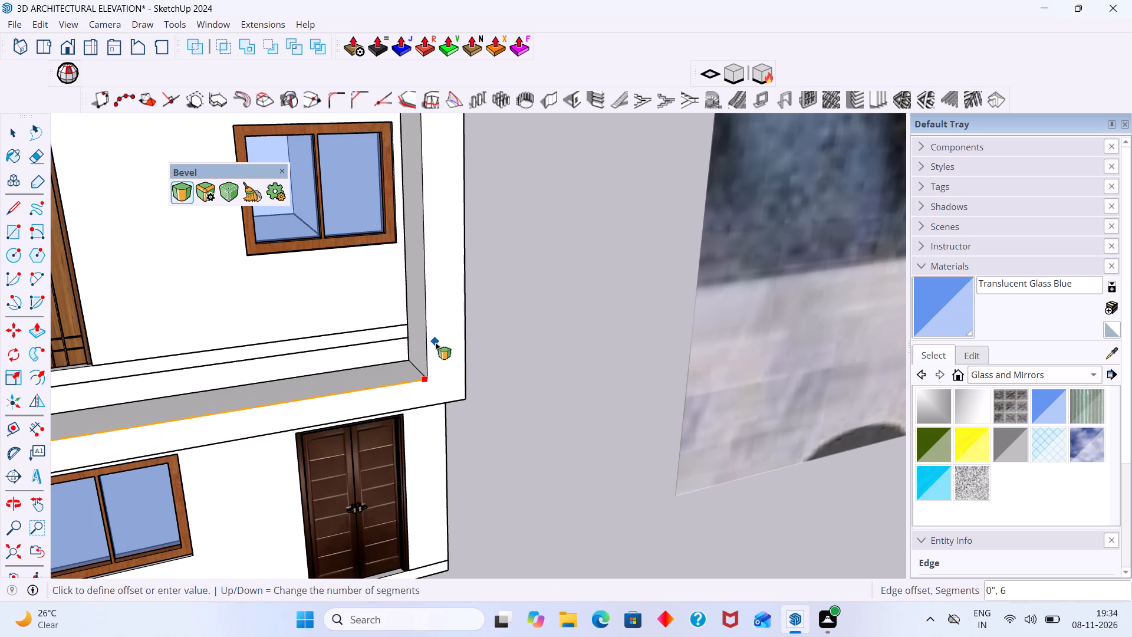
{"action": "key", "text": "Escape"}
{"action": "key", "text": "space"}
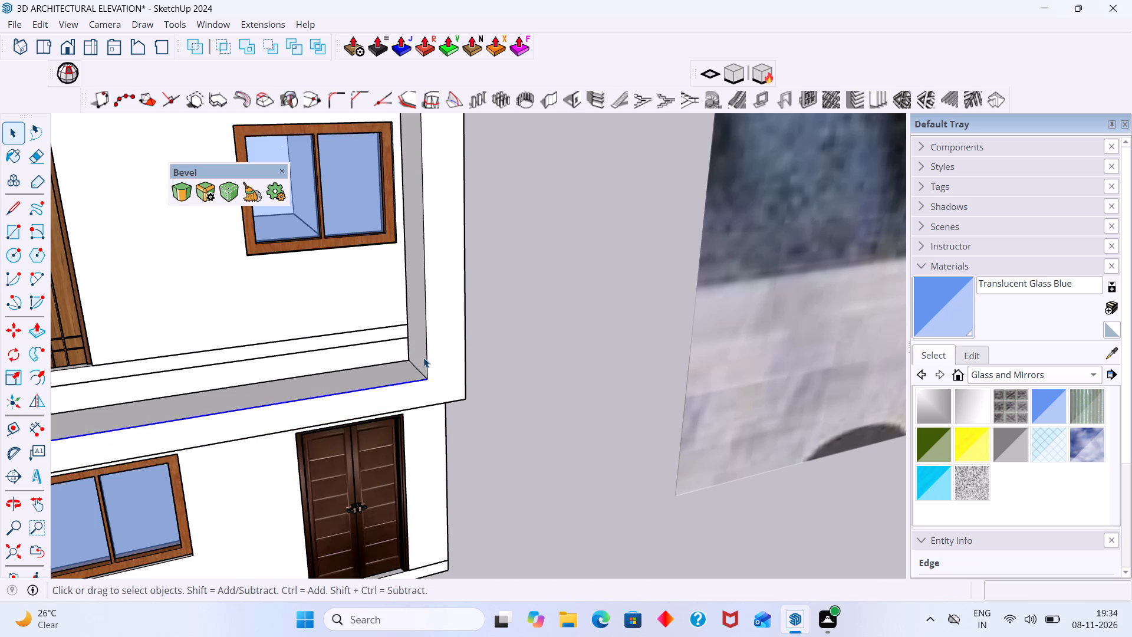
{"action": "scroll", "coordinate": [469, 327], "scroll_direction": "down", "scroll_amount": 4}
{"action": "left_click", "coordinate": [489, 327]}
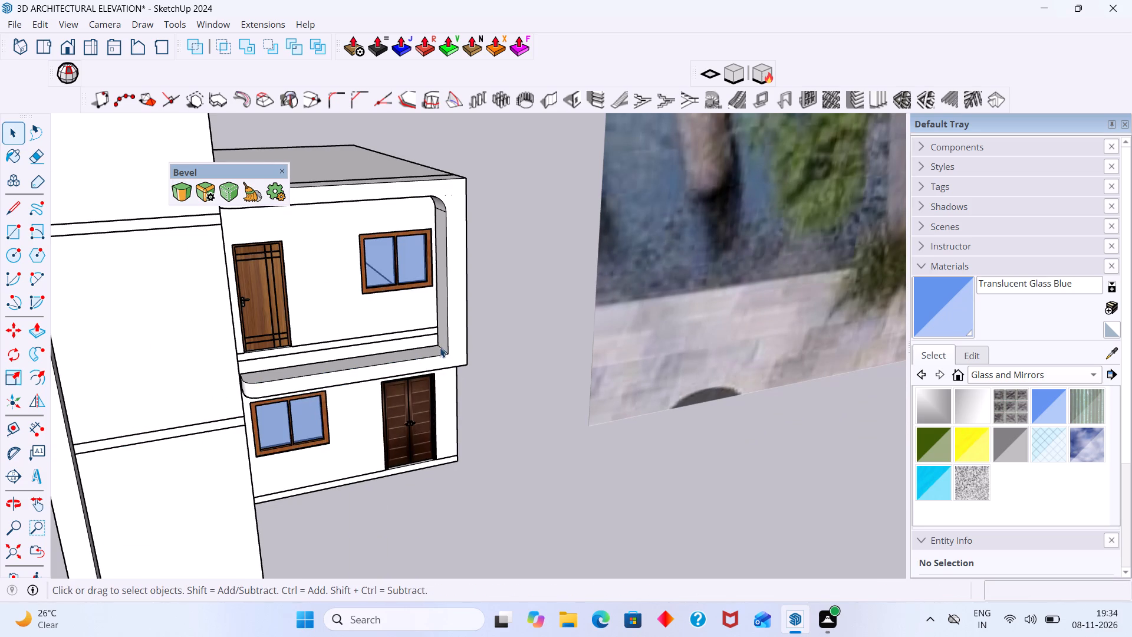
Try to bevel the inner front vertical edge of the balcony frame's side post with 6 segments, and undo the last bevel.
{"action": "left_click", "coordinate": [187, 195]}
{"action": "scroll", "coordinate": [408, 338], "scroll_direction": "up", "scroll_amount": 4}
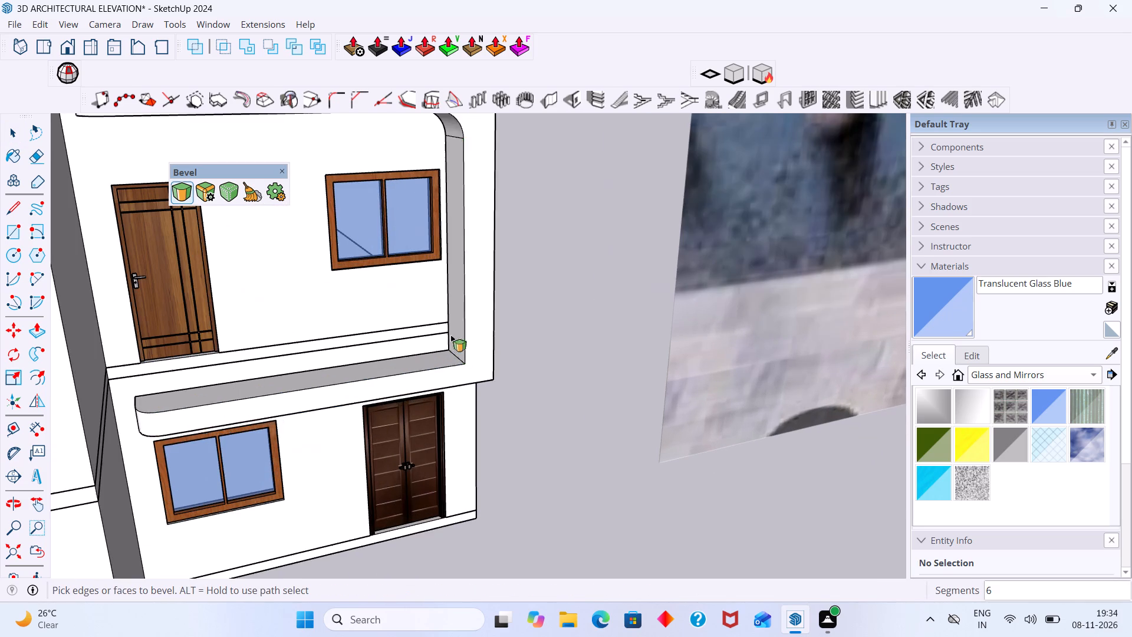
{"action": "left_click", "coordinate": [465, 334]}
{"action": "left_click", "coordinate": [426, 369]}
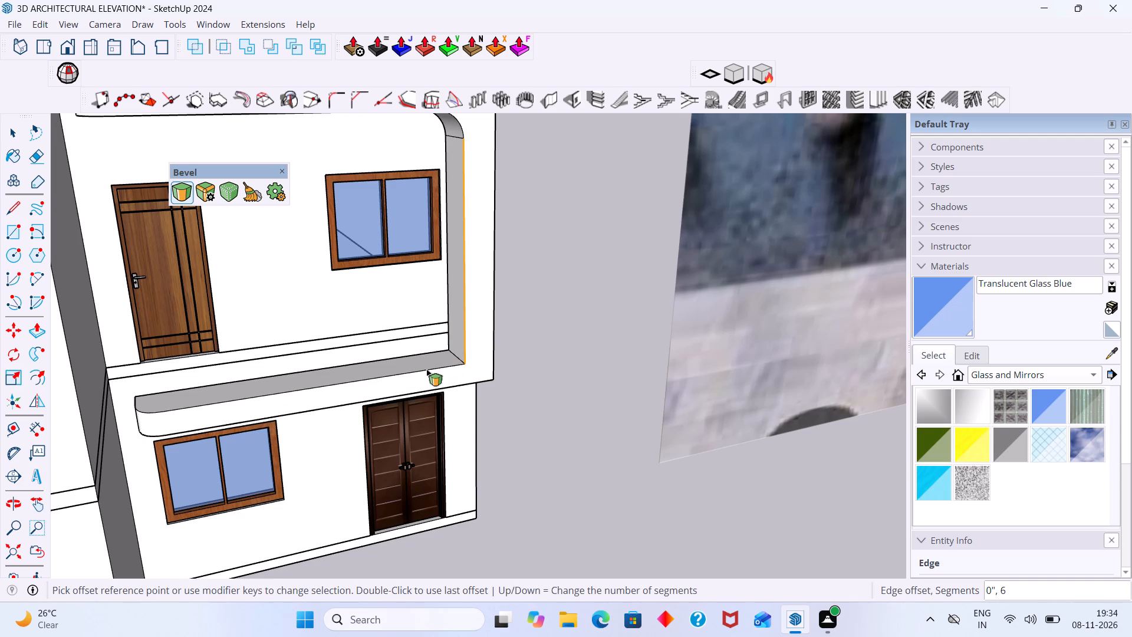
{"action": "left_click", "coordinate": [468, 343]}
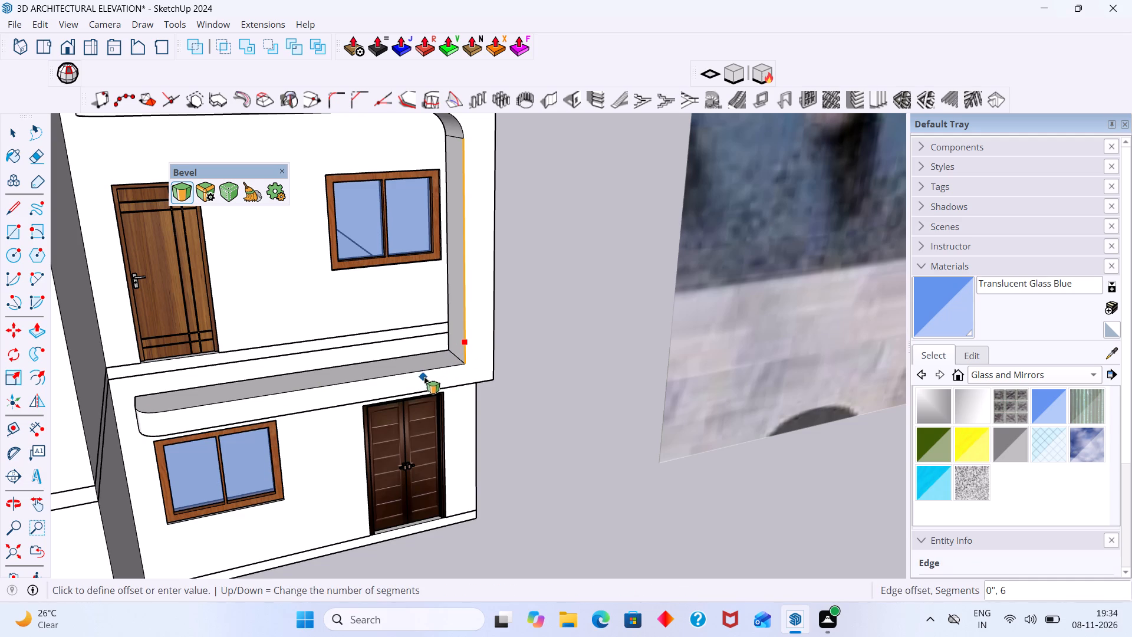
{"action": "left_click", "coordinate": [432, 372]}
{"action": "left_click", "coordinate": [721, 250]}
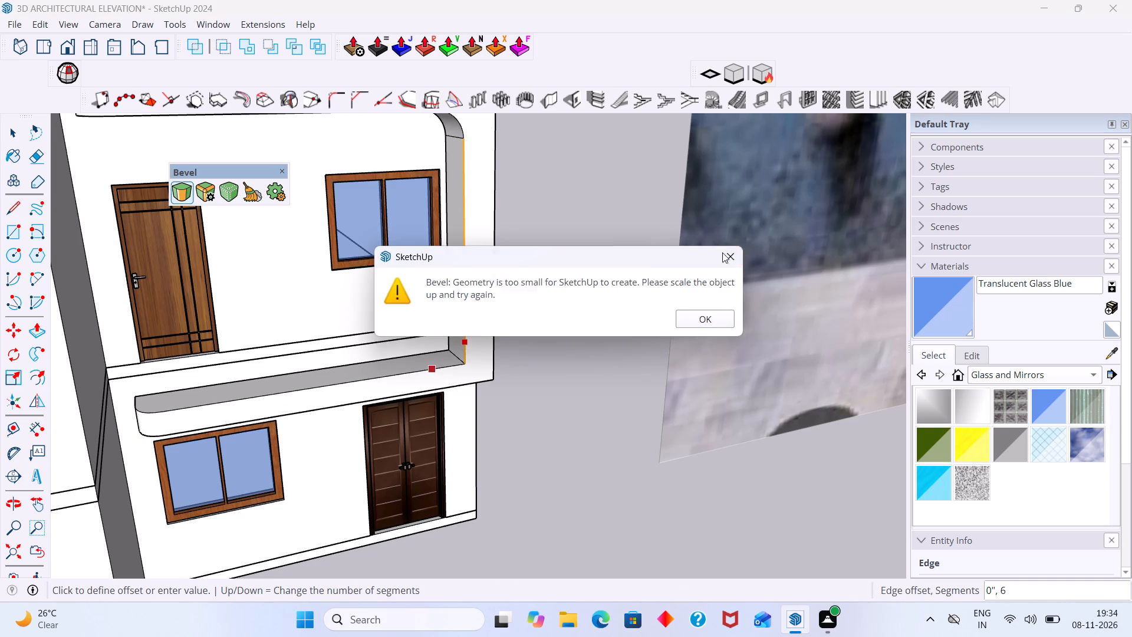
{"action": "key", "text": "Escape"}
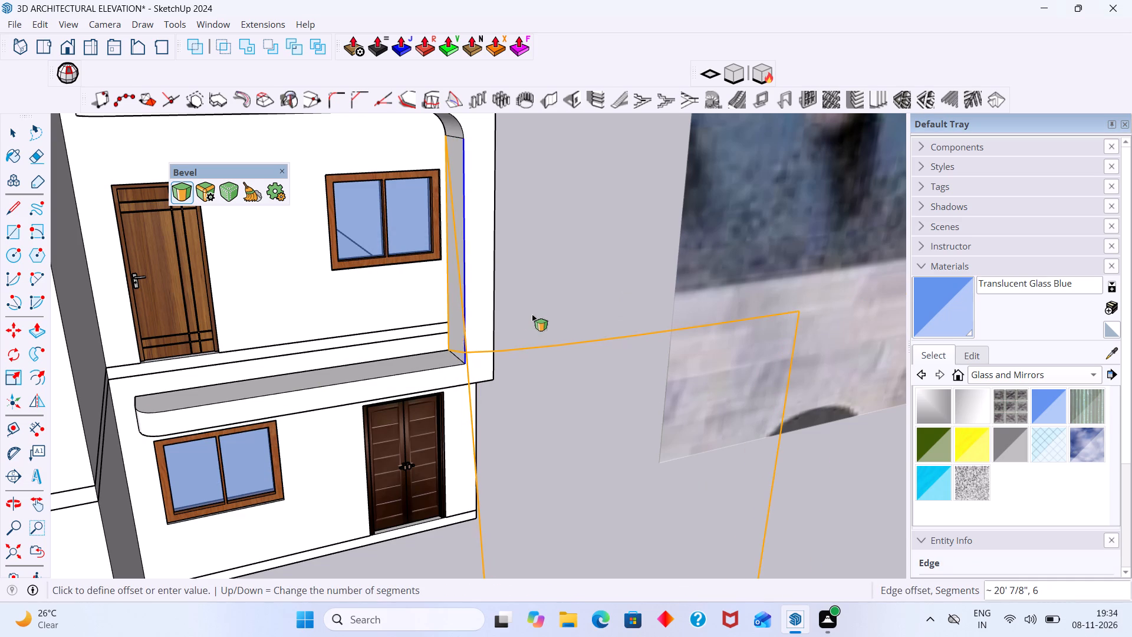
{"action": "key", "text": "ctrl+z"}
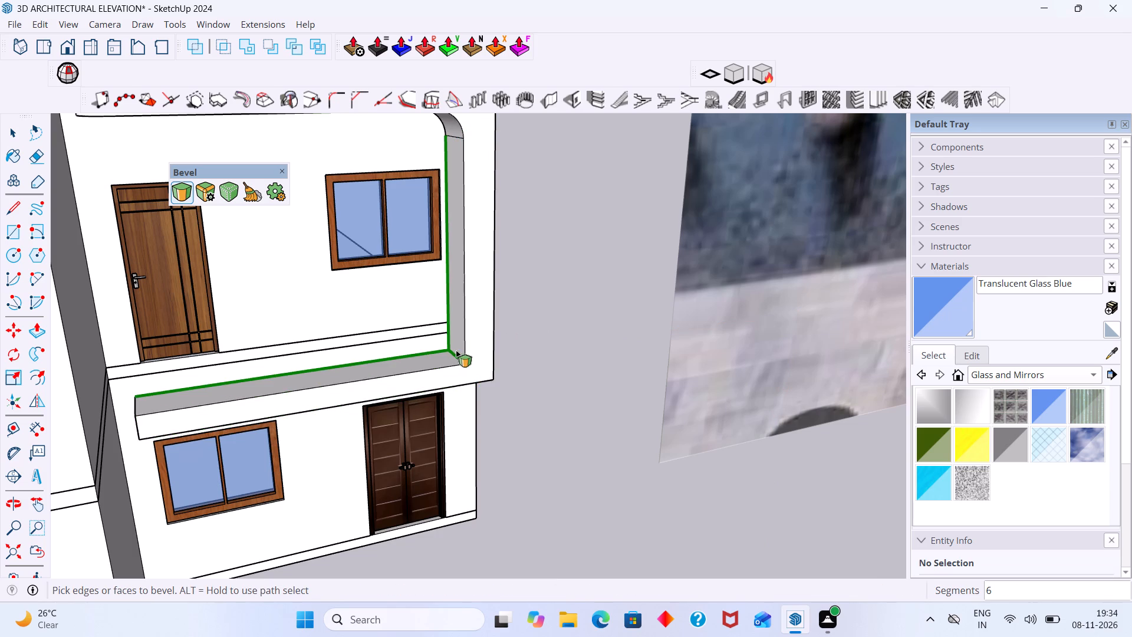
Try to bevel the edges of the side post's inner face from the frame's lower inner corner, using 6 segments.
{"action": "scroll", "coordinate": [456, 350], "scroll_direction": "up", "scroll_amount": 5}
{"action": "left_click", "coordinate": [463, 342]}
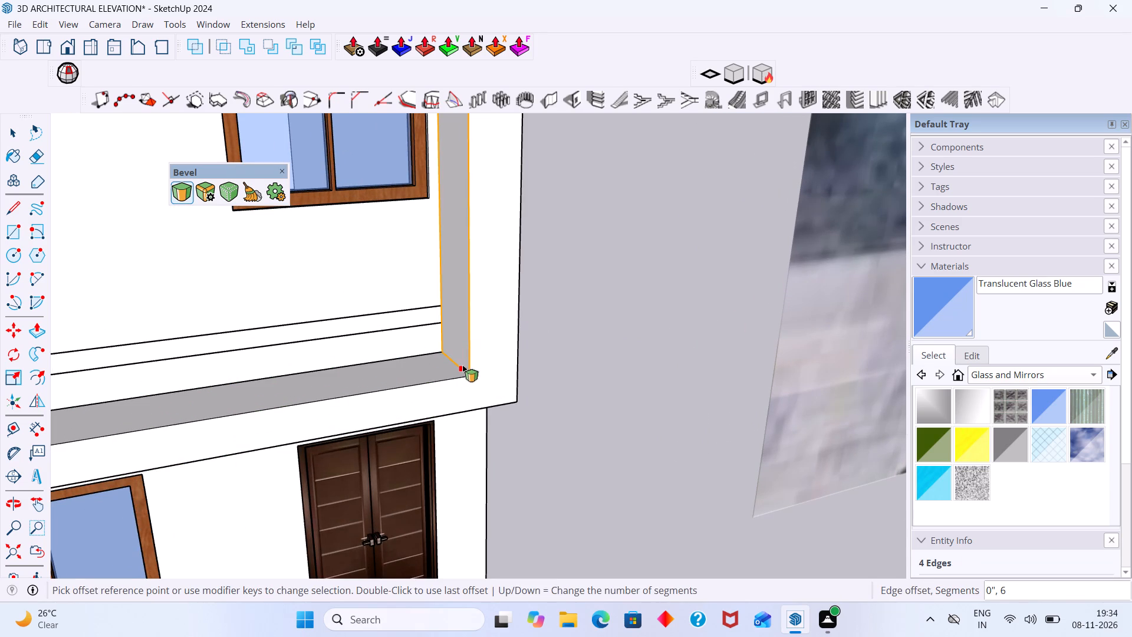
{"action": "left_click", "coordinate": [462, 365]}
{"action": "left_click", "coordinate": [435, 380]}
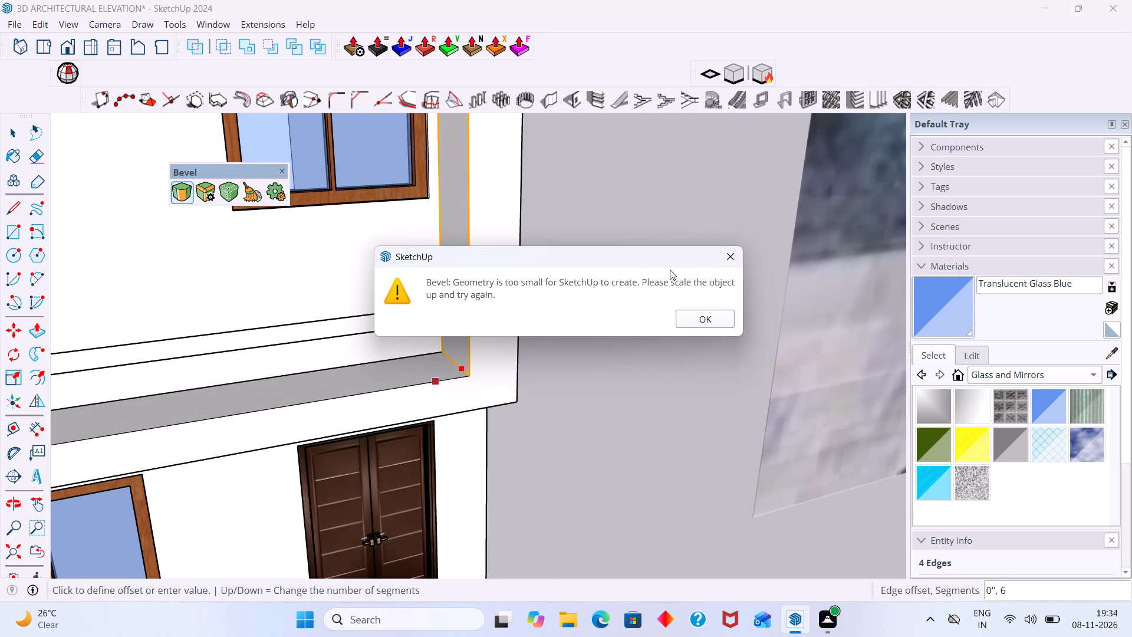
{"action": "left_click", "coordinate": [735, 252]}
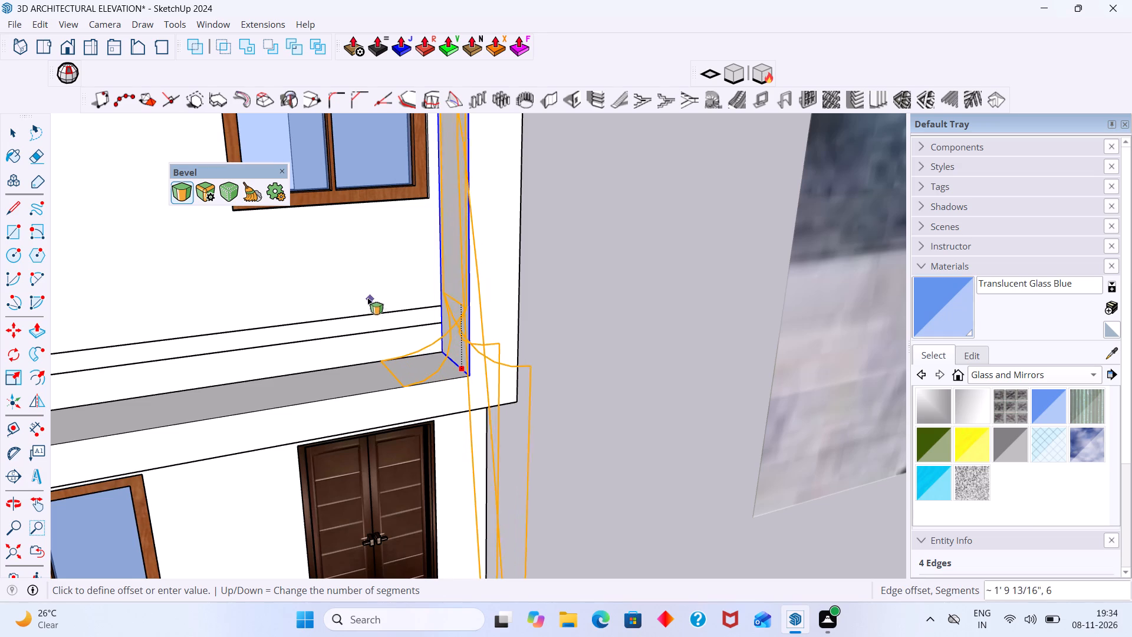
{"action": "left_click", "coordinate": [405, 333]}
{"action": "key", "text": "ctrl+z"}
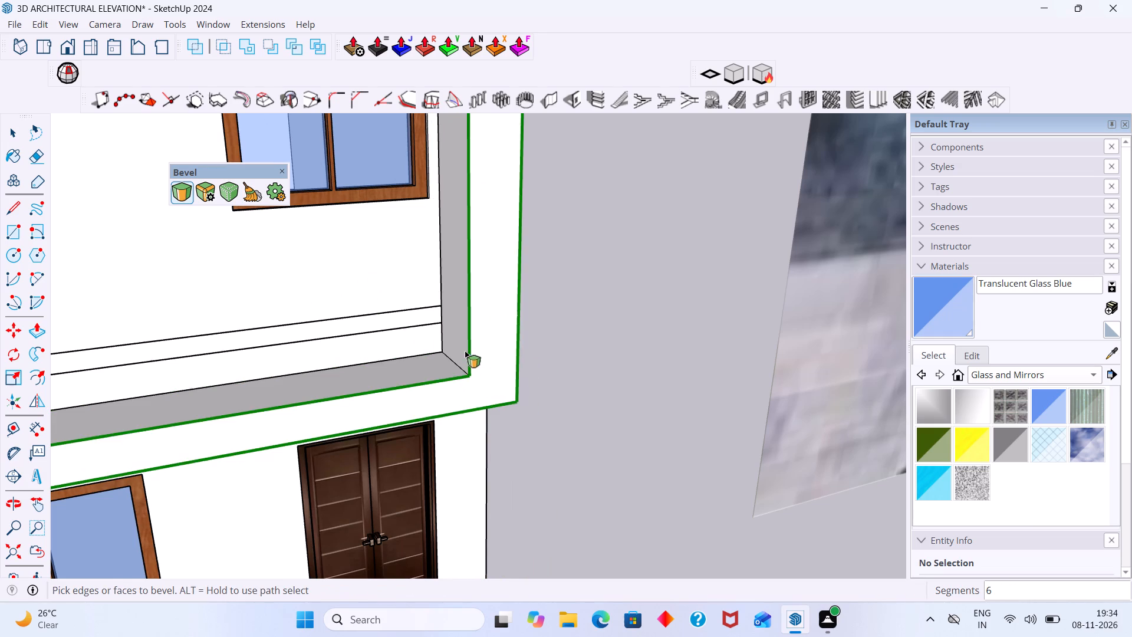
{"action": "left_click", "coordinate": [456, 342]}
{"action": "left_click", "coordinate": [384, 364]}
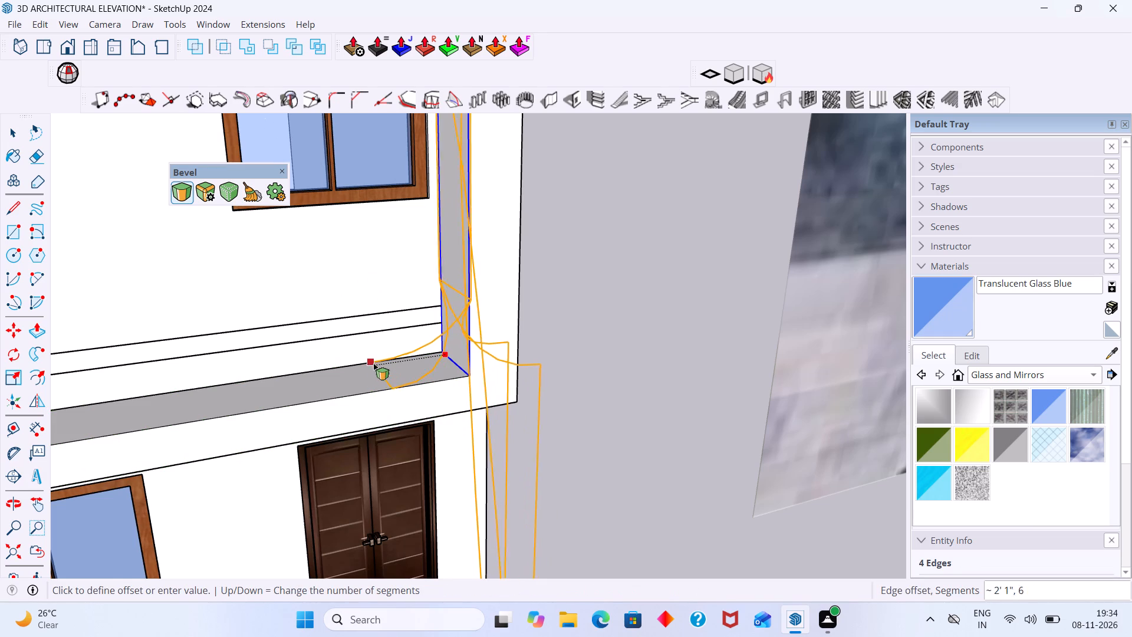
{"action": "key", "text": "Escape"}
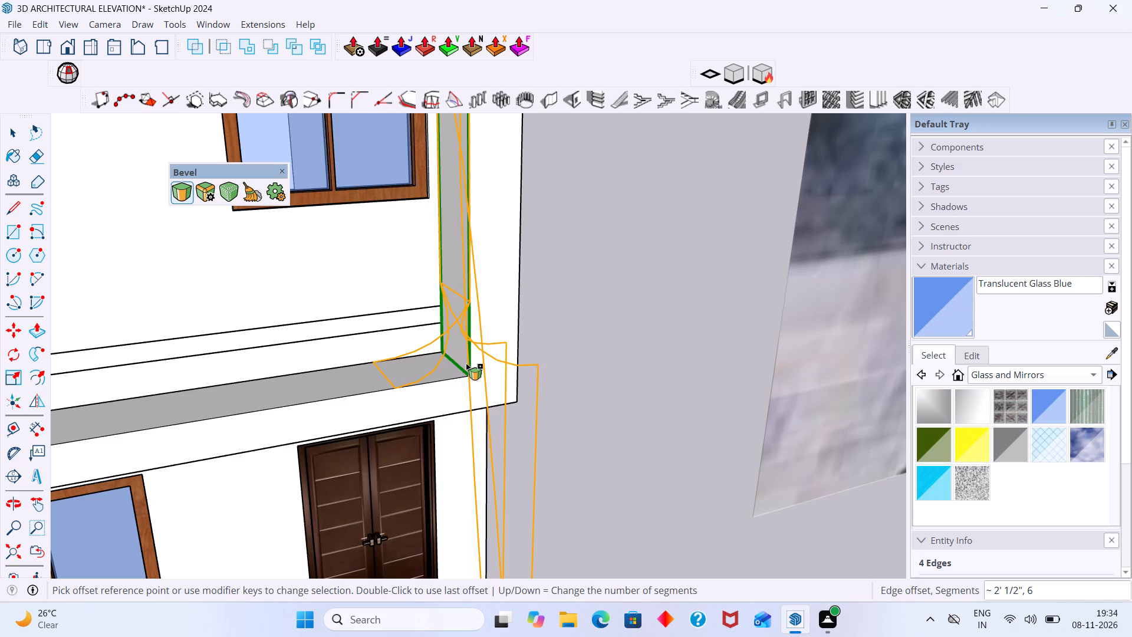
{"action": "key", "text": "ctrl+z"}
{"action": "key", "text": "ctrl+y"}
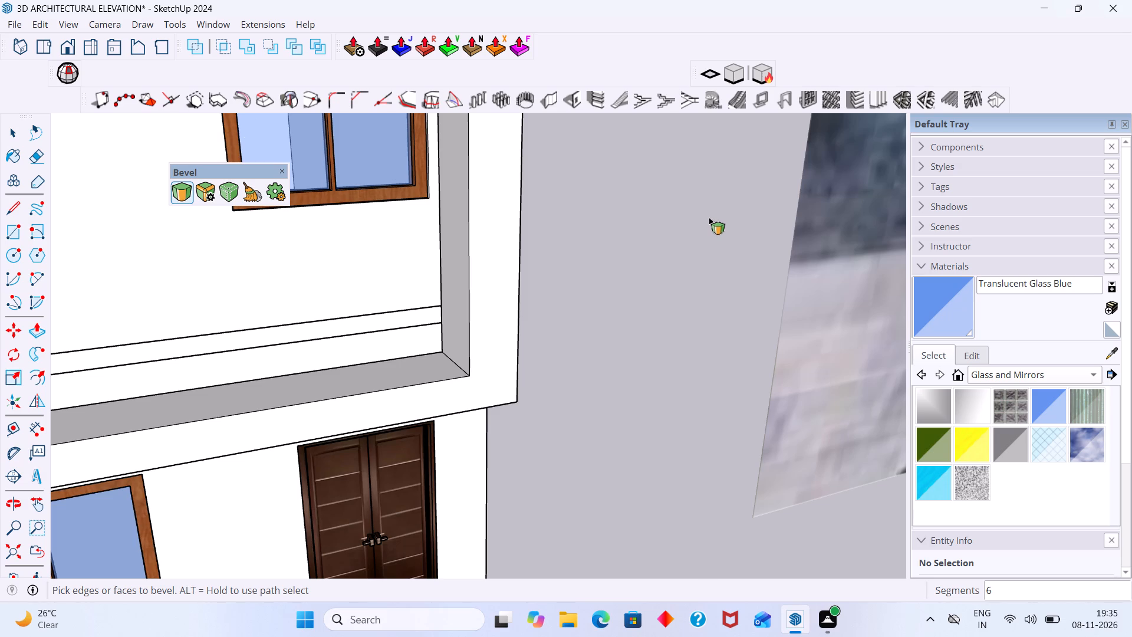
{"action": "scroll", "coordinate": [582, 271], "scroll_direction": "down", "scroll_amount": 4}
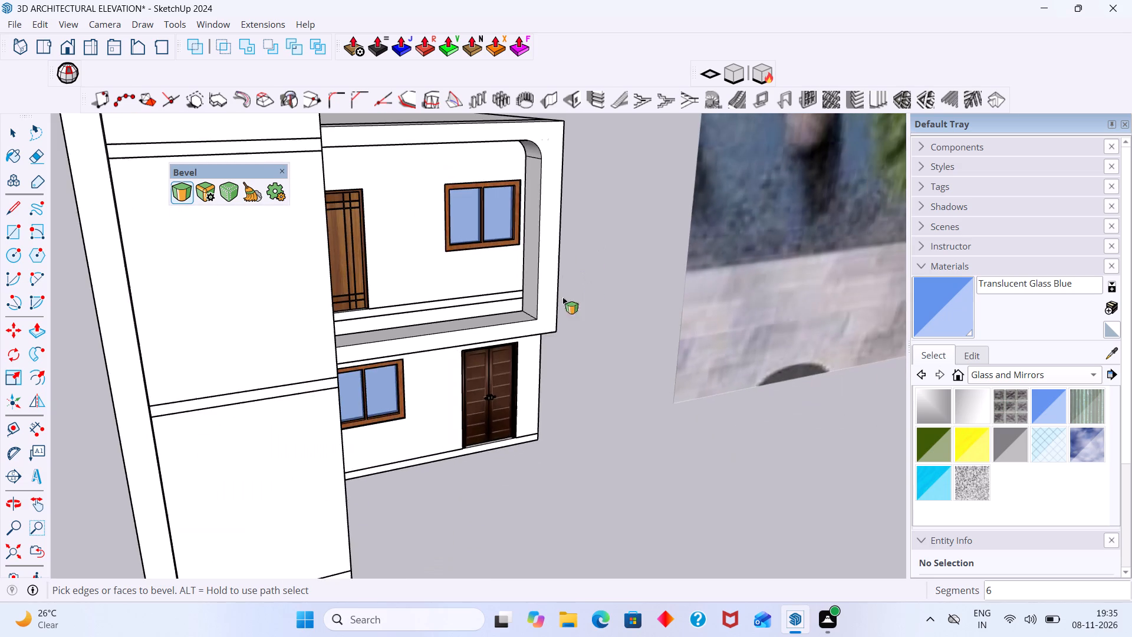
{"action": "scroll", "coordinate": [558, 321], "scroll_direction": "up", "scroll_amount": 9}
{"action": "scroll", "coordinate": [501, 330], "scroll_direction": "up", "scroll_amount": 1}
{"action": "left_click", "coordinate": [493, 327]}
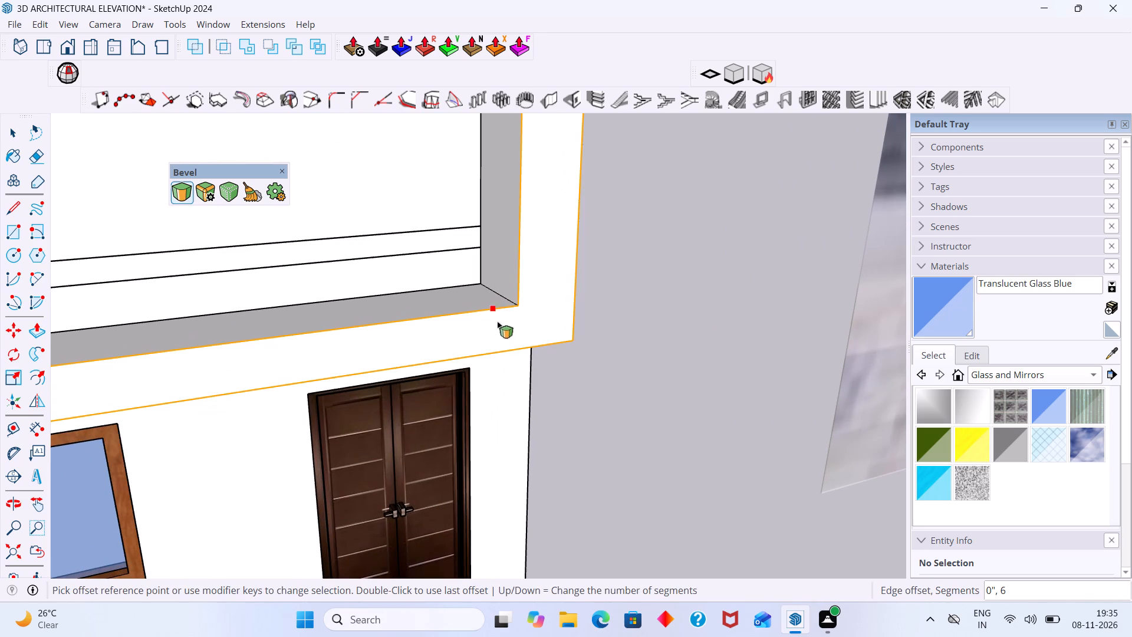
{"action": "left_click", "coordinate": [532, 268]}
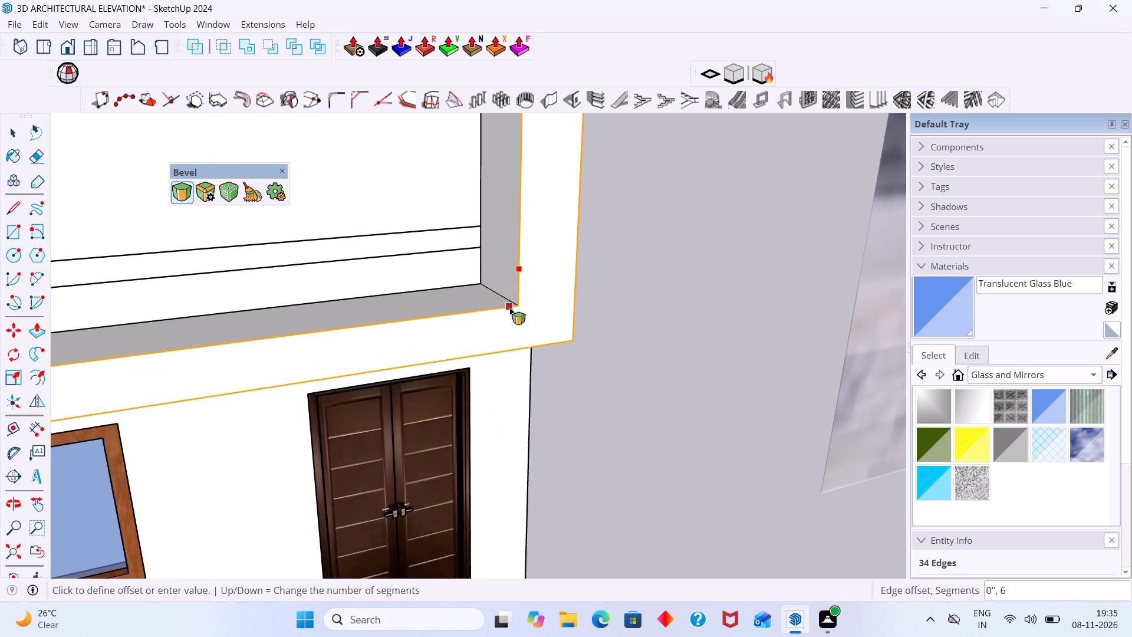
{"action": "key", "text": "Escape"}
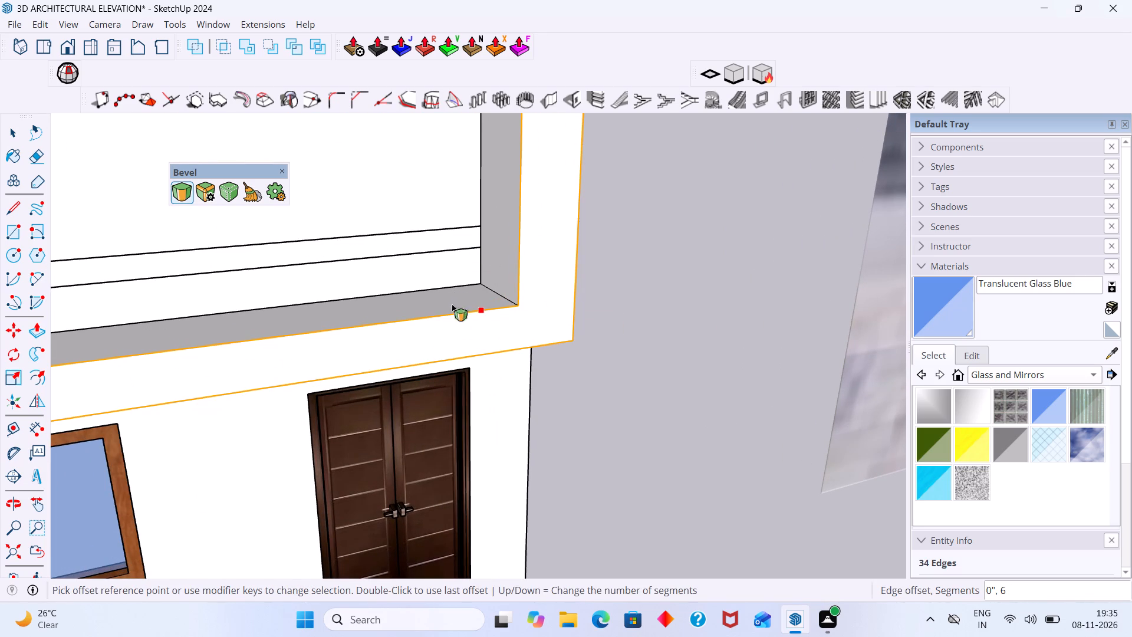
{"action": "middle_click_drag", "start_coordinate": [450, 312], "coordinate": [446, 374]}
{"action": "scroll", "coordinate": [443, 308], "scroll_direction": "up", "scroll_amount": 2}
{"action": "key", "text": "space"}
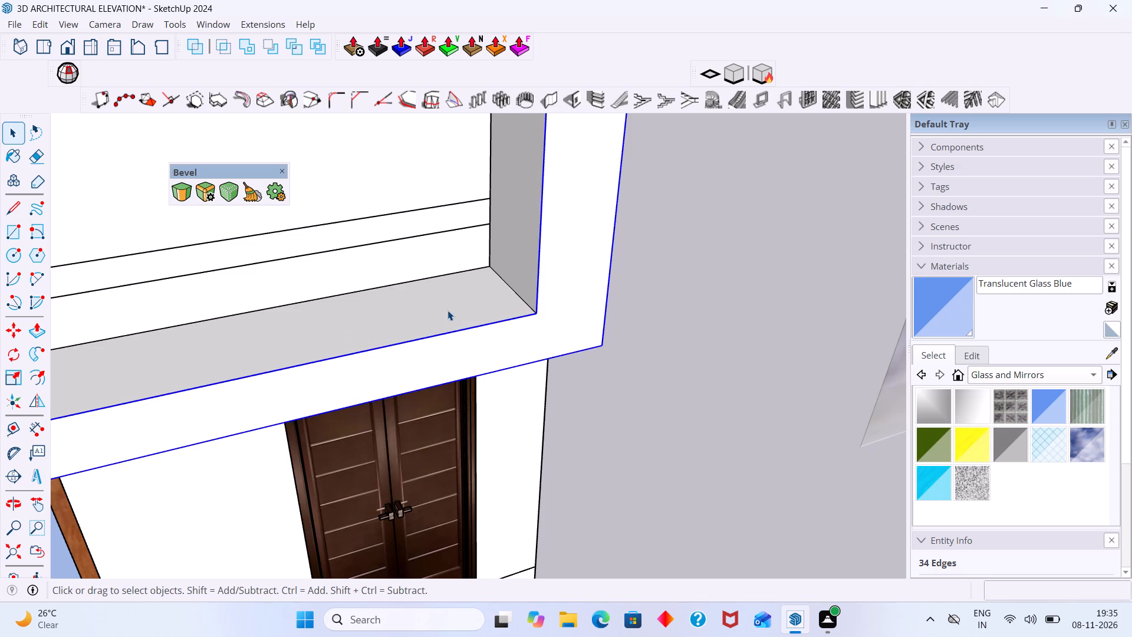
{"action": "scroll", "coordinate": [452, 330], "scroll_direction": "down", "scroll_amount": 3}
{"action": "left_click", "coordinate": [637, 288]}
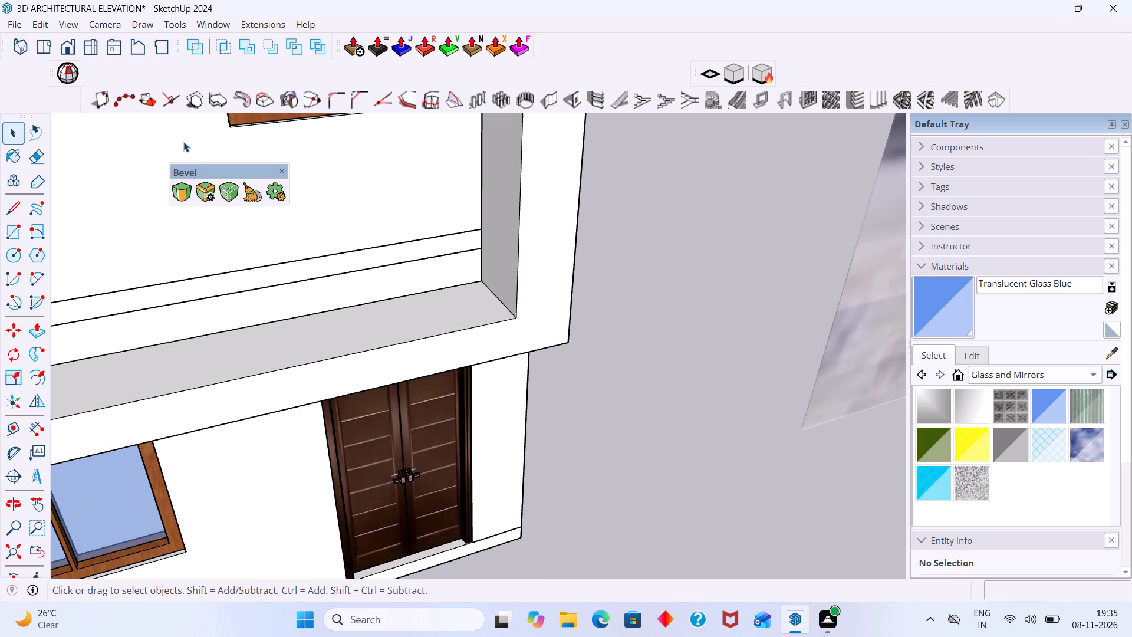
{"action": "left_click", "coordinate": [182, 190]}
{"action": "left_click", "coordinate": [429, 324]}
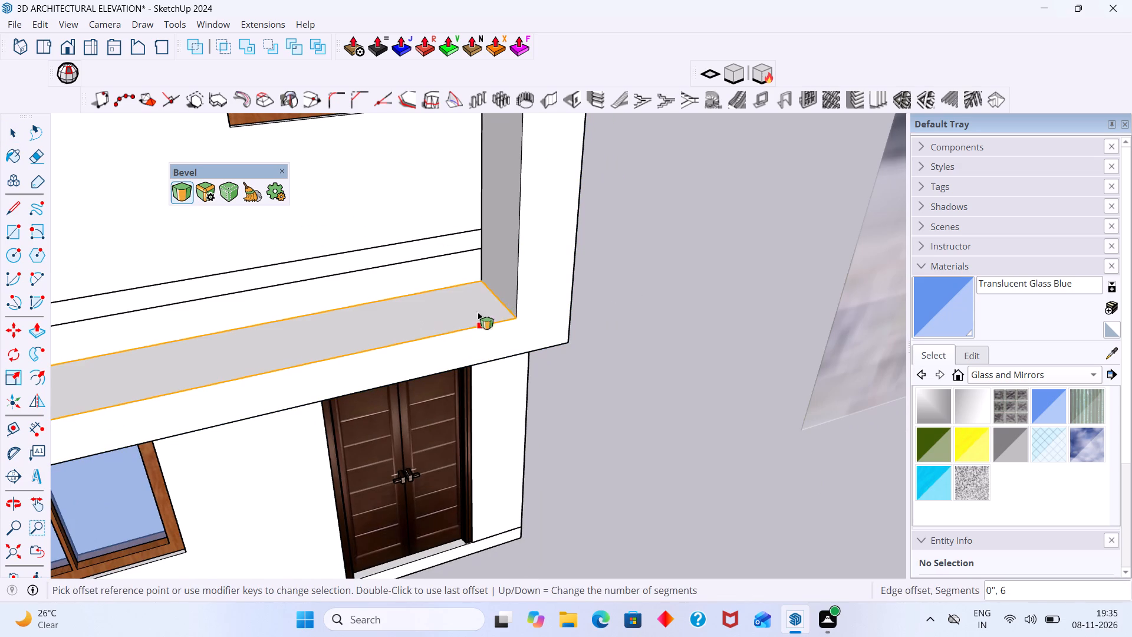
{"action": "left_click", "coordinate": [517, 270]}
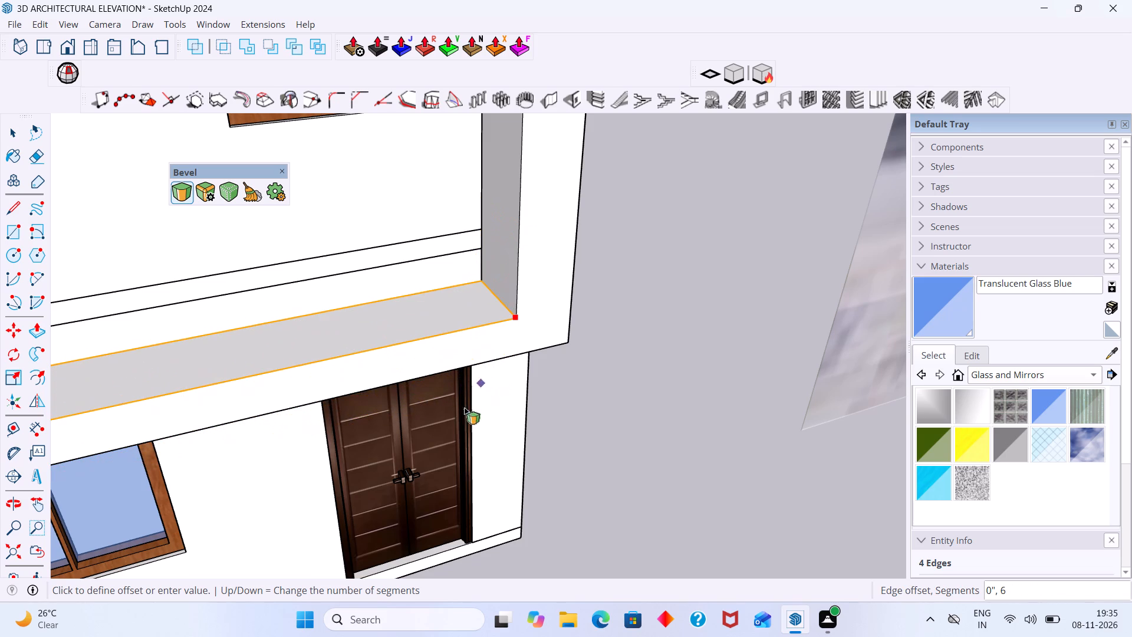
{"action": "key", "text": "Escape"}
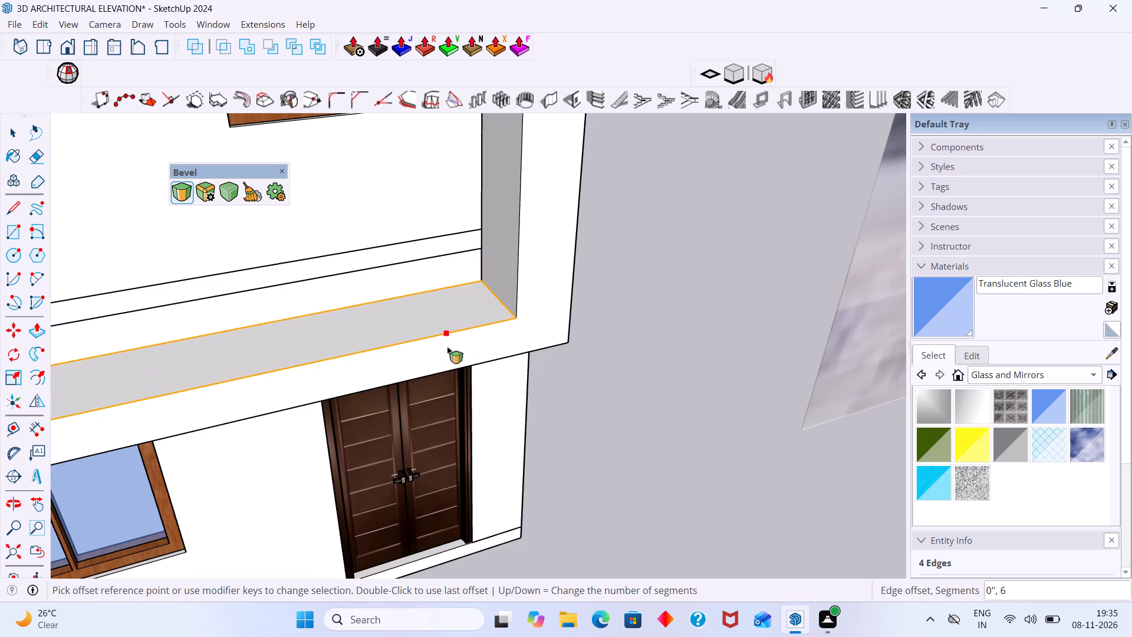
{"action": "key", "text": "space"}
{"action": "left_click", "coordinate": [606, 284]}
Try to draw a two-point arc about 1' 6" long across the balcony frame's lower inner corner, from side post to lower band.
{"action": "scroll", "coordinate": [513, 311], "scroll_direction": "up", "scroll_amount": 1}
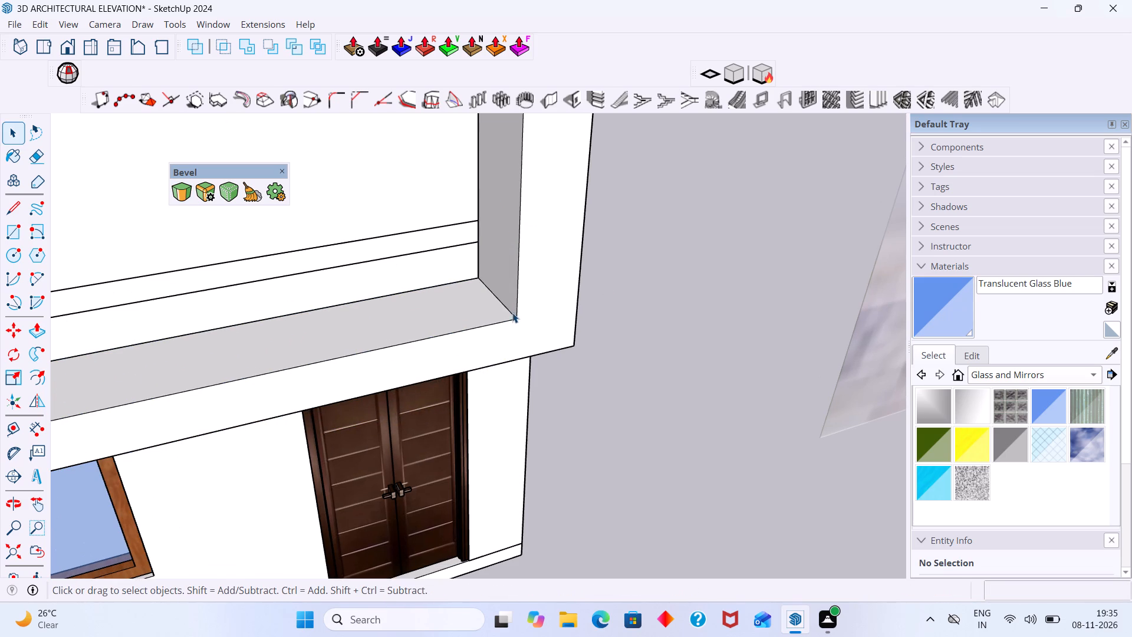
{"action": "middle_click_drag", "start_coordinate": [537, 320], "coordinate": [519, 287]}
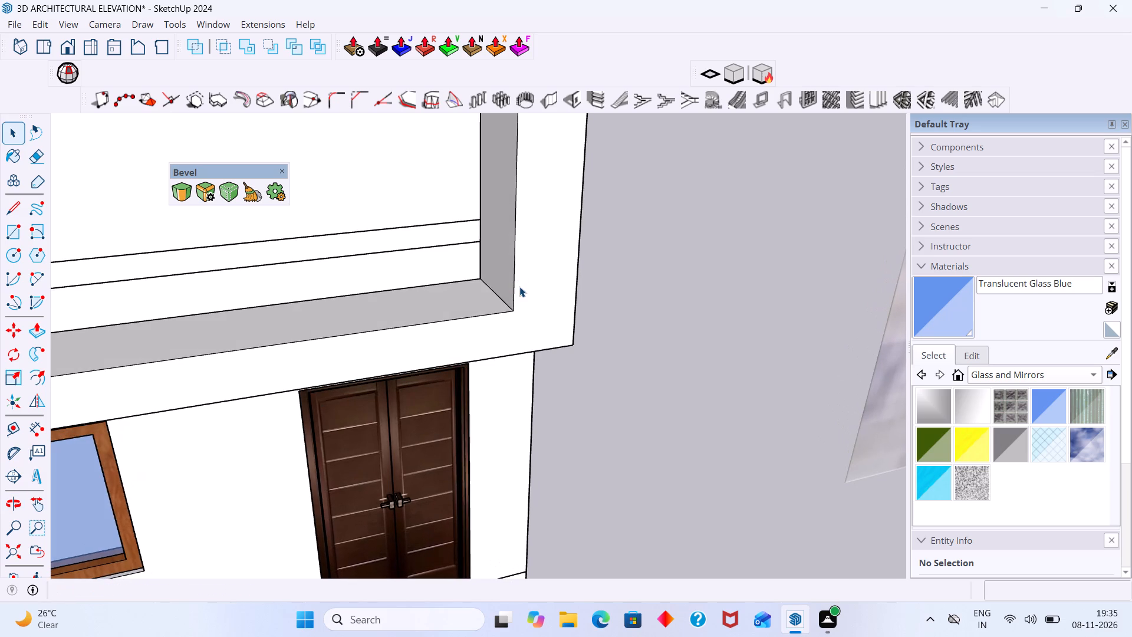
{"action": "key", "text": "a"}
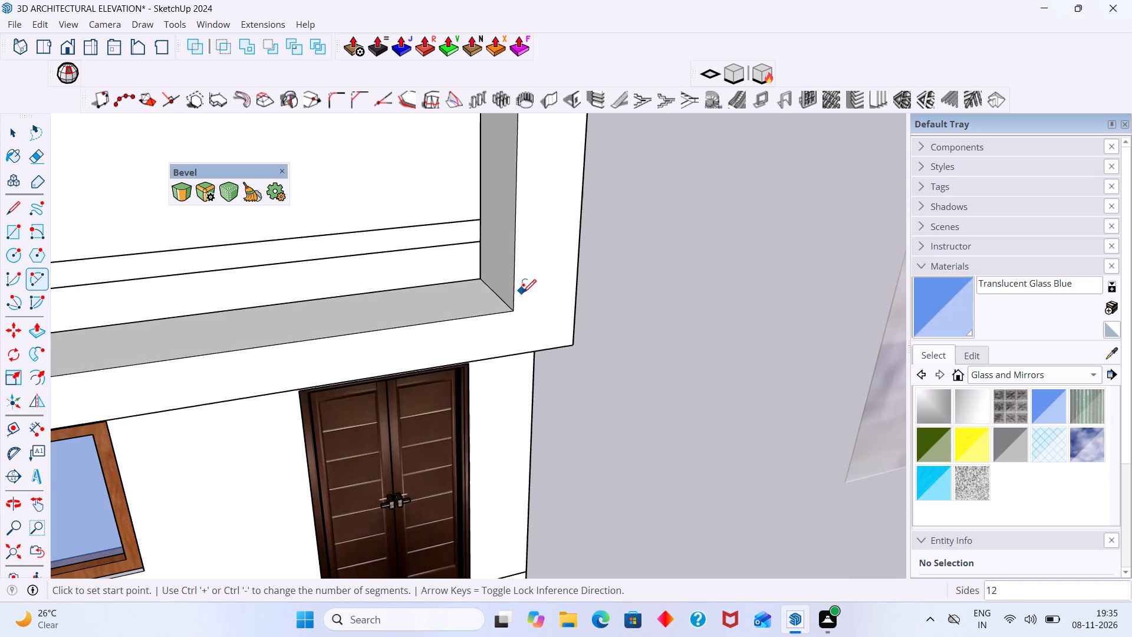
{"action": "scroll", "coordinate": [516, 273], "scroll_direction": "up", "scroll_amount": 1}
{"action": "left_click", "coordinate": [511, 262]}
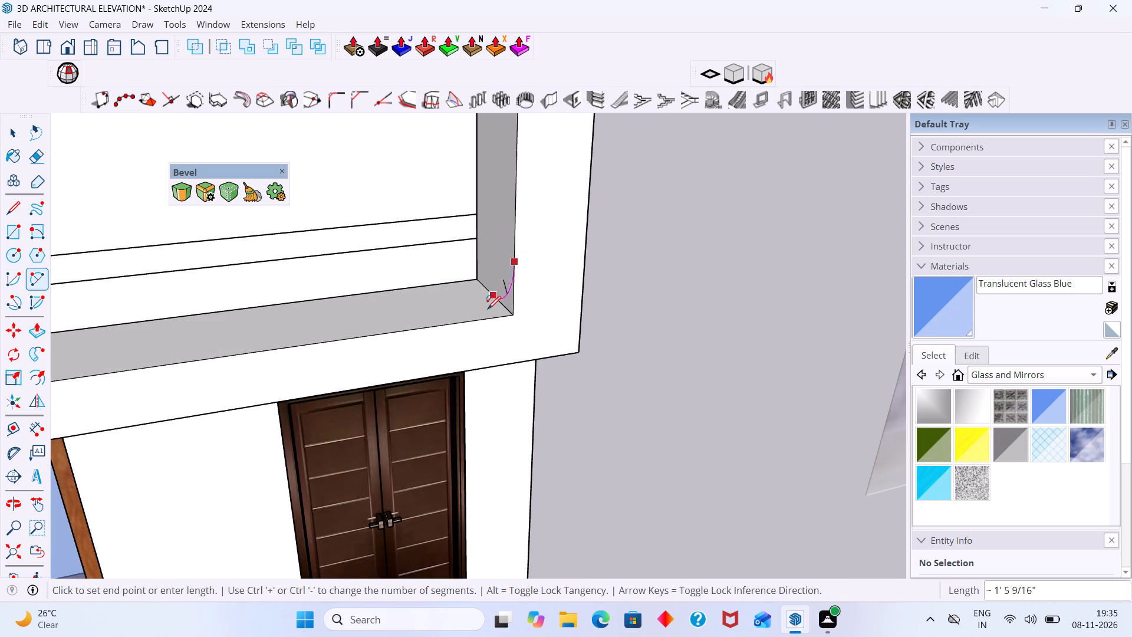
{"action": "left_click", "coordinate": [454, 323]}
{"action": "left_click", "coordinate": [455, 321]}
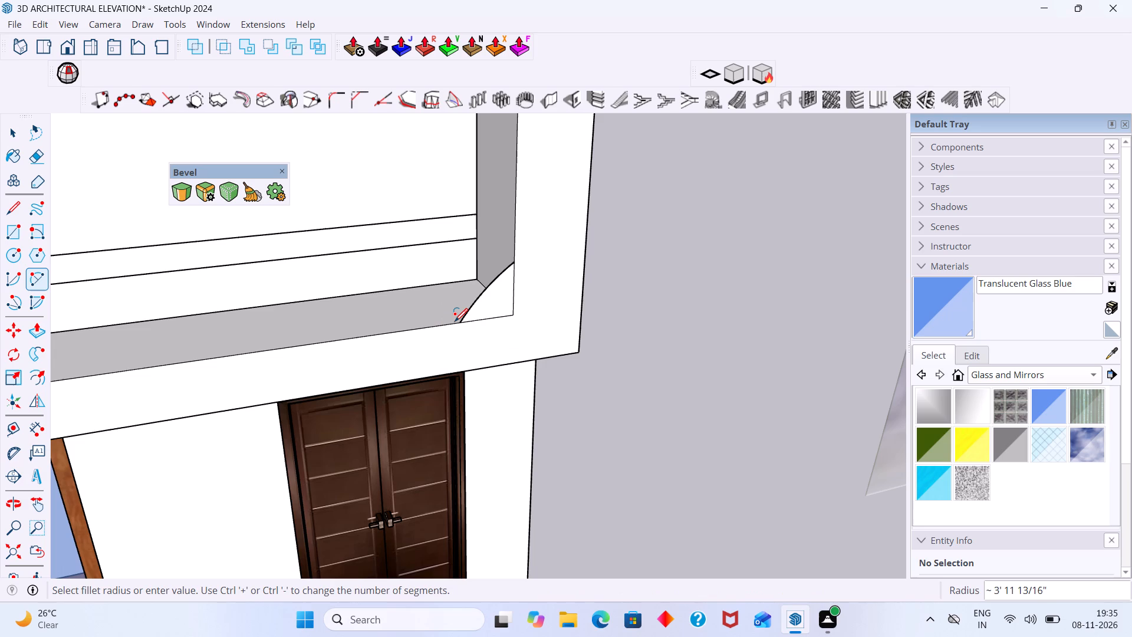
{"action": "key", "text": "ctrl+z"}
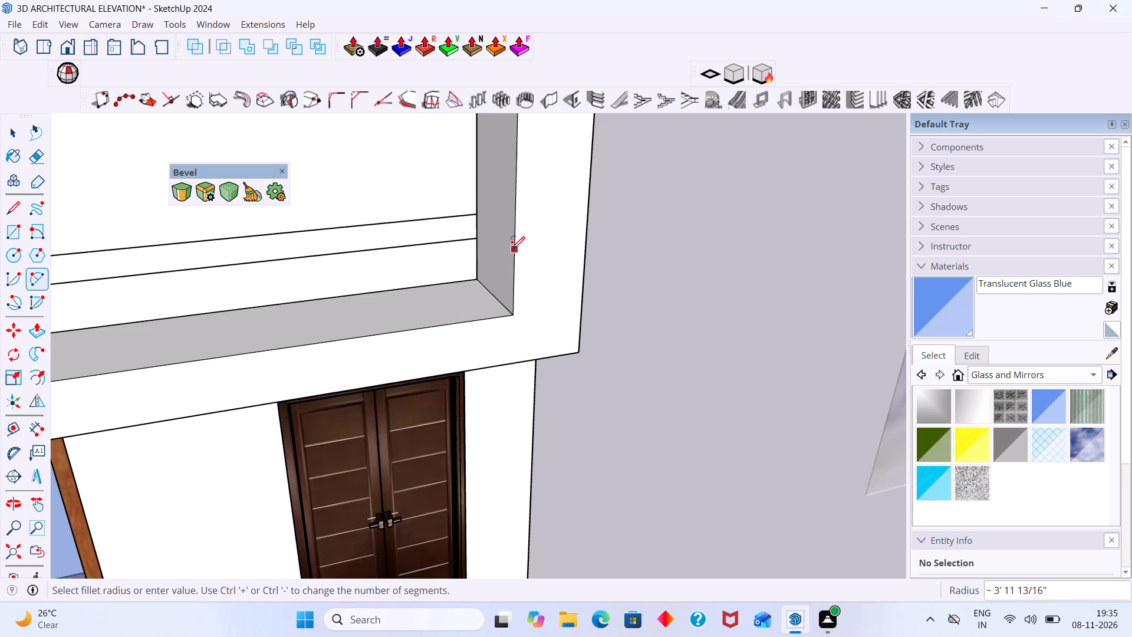
Draw a tangent two-point arc spanning about 1' 9" across the balcony frame's lower inner corner, from side post to lower band.
{"action": "left_click", "coordinate": [512, 251]}
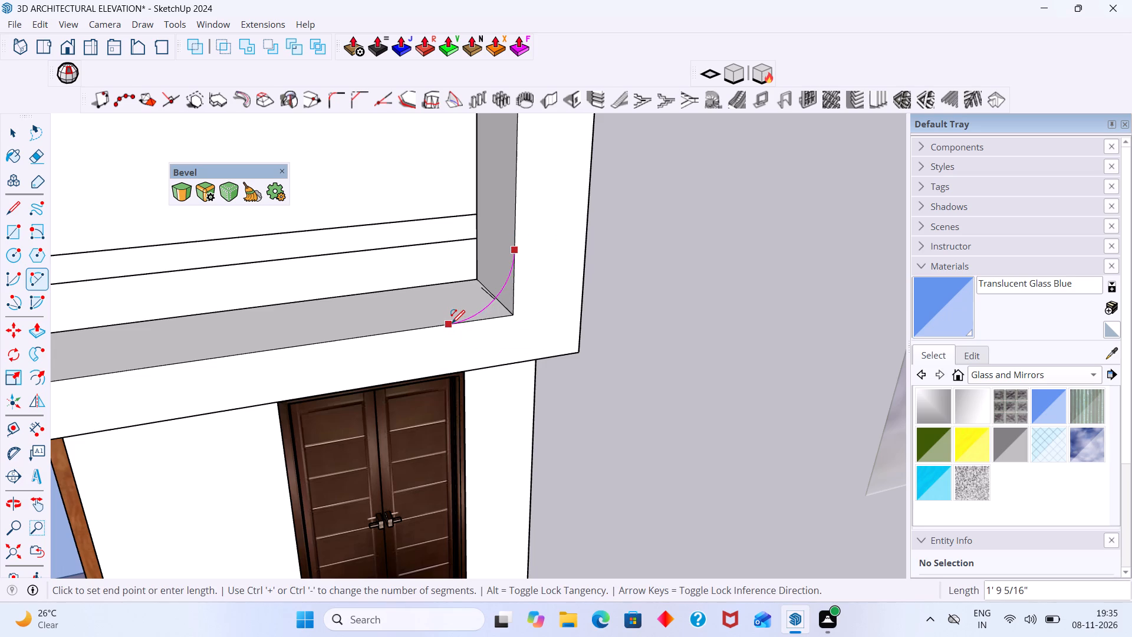
{"action": "left_click", "coordinate": [450, 323]}
{"action": "left_click", "coordinate": [450, 323]}
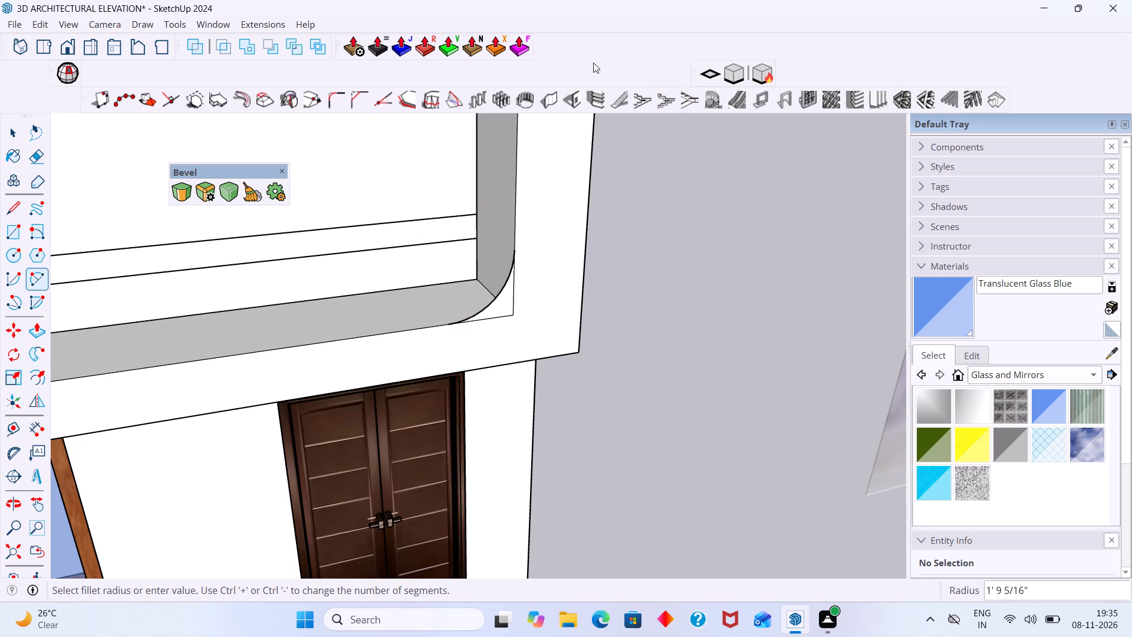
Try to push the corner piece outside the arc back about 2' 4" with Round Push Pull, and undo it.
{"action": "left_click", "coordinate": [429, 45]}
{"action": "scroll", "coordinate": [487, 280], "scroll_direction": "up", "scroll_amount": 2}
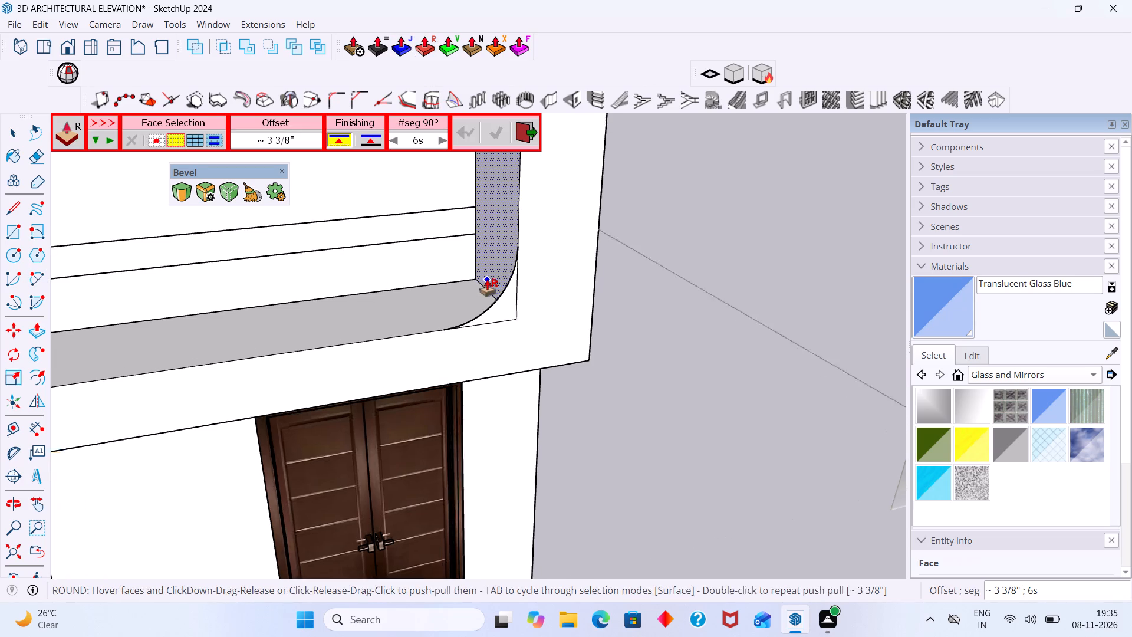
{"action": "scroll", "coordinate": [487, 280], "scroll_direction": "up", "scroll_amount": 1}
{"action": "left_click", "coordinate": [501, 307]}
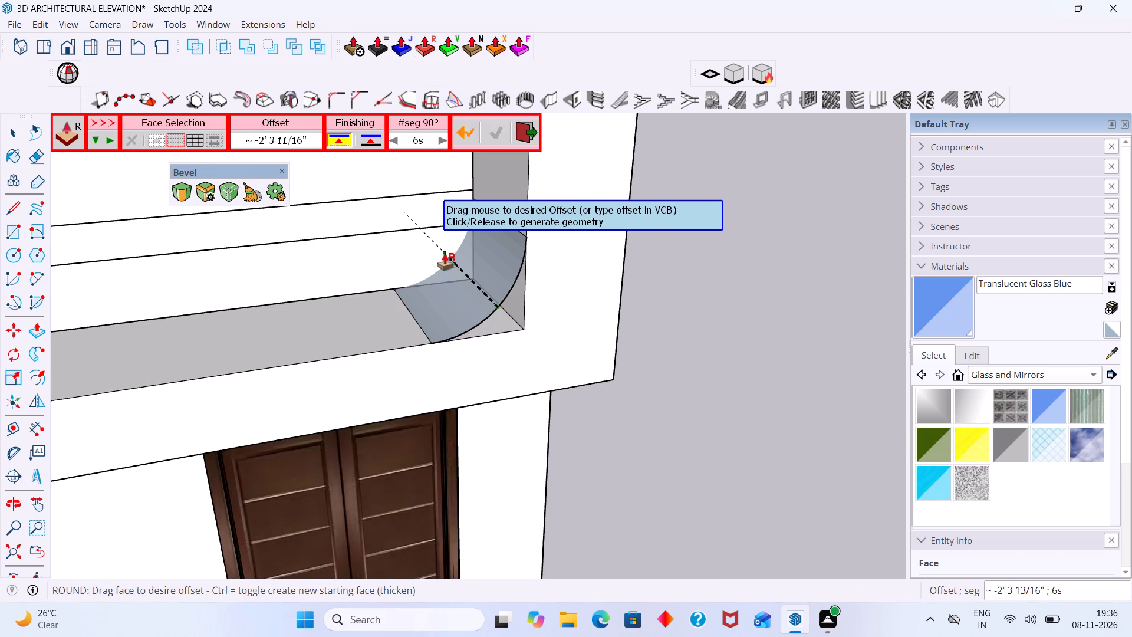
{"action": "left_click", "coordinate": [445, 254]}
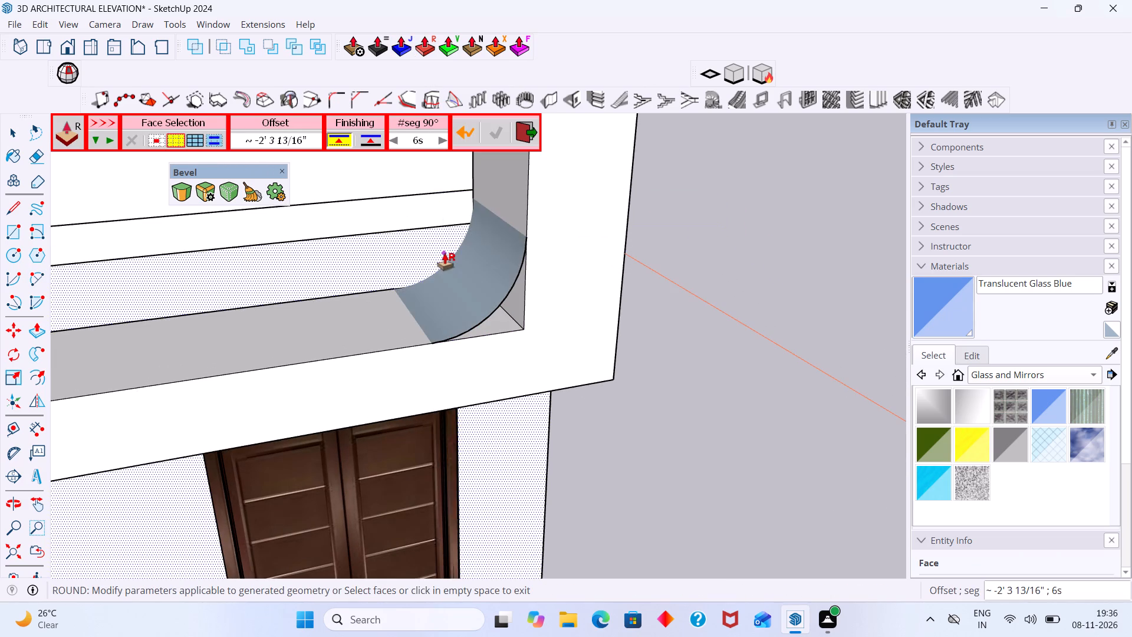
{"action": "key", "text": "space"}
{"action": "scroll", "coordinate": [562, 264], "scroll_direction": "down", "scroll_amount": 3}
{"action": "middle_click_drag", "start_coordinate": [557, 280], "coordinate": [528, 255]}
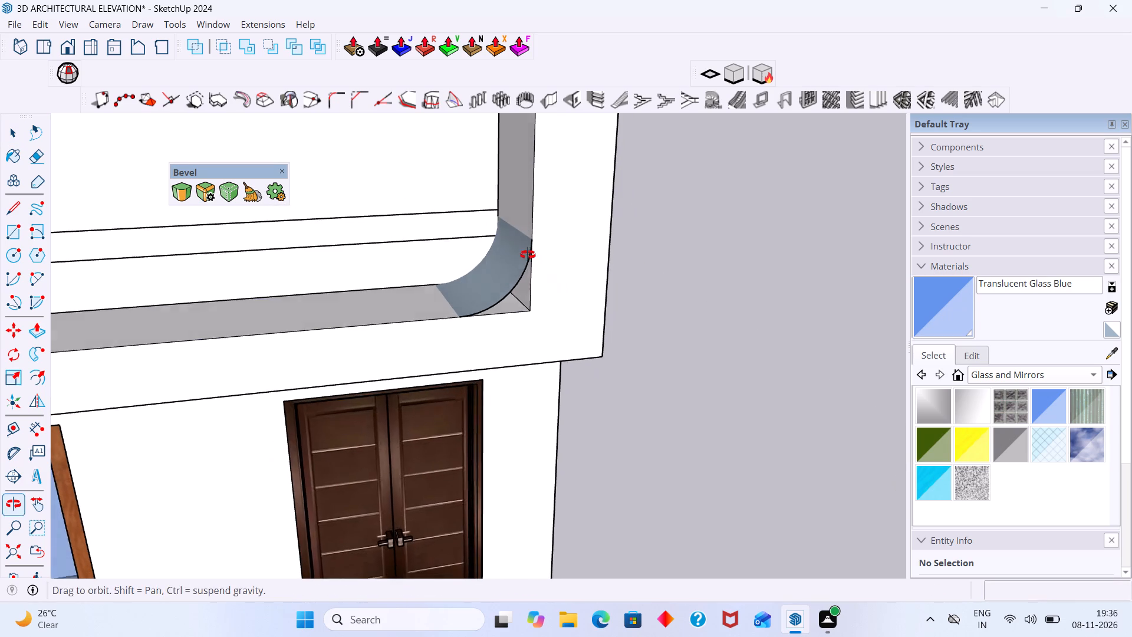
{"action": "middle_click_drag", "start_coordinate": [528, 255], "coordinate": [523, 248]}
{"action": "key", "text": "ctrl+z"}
Extrude the corner piece outside the arc 2' back to the balcony wall with Push/Pull.
{"action": "scroll", "coordinate": [514, 294], "scroll_direction": "up", "scroll_amount": 7}
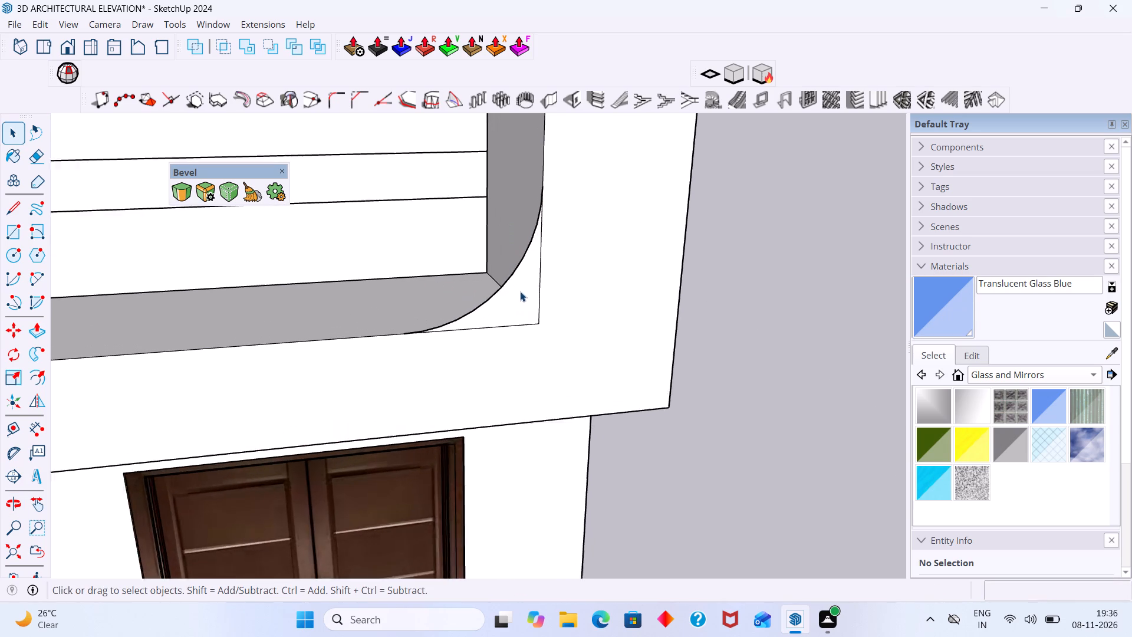
{"action": "scroll", "coordinate": [520, 291], "scroll_direction": "up", "scroll_amount": 1}
{"action": "left_click", "coordinate": [616, 309]}
{"action": "scroll", "coordinate": [518, 296], "scroll_direction": "up", "scroll_amount": 1}
{"action": "left_click", "coordinate": [519, 294]}
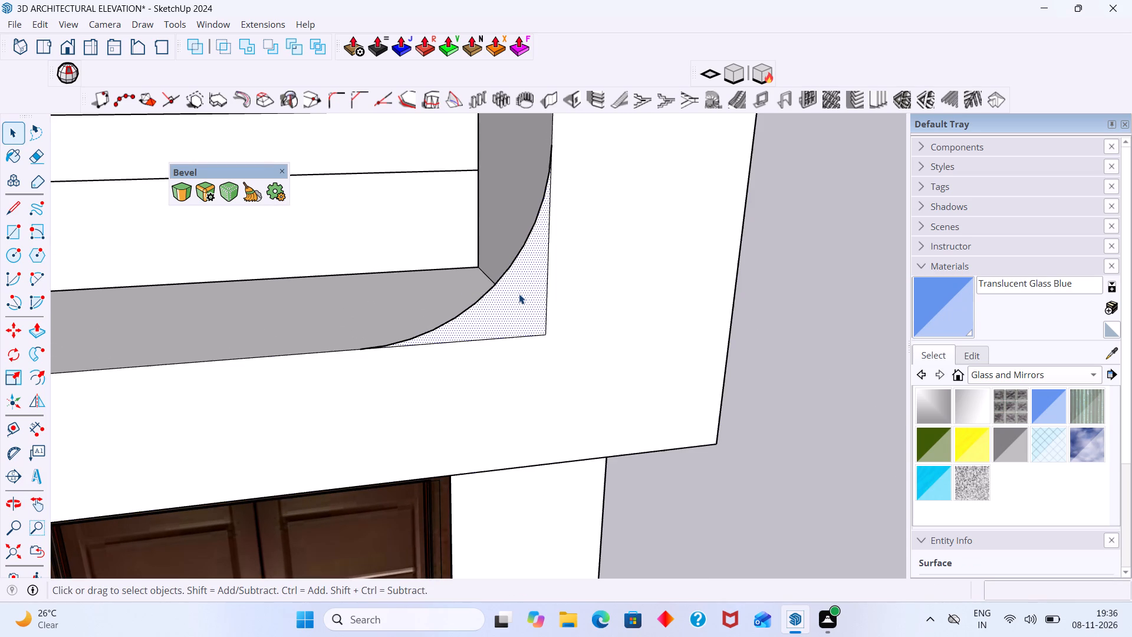
{"action": "key", "text": "p"}
{"action": "left_click", "coordinate": [519, 293]}
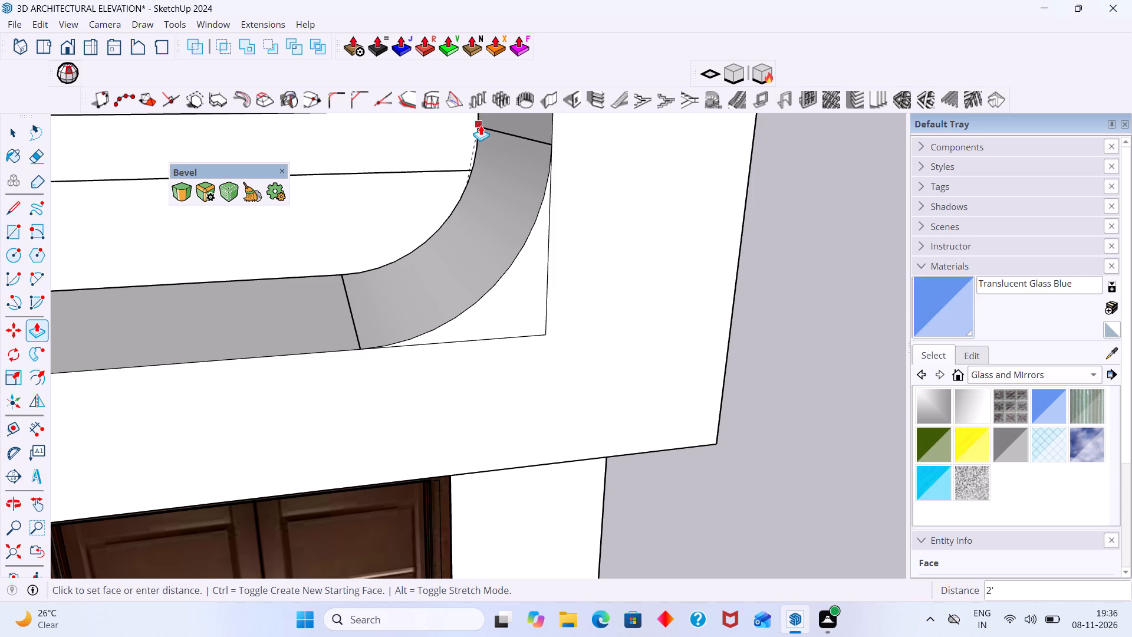
{"action": "left_click", "coordinate": [481, 125]}
{"action": "key", "text": "space"}
{"action": "key", "text": "space"}
Erase the leftover straight edges outside the arc on the front face of the balcony frame's lower inner corner.
{"action": "scroll", "coordinate": [554, 184], "scroll_direction": "down", "scroll_amount": 7}
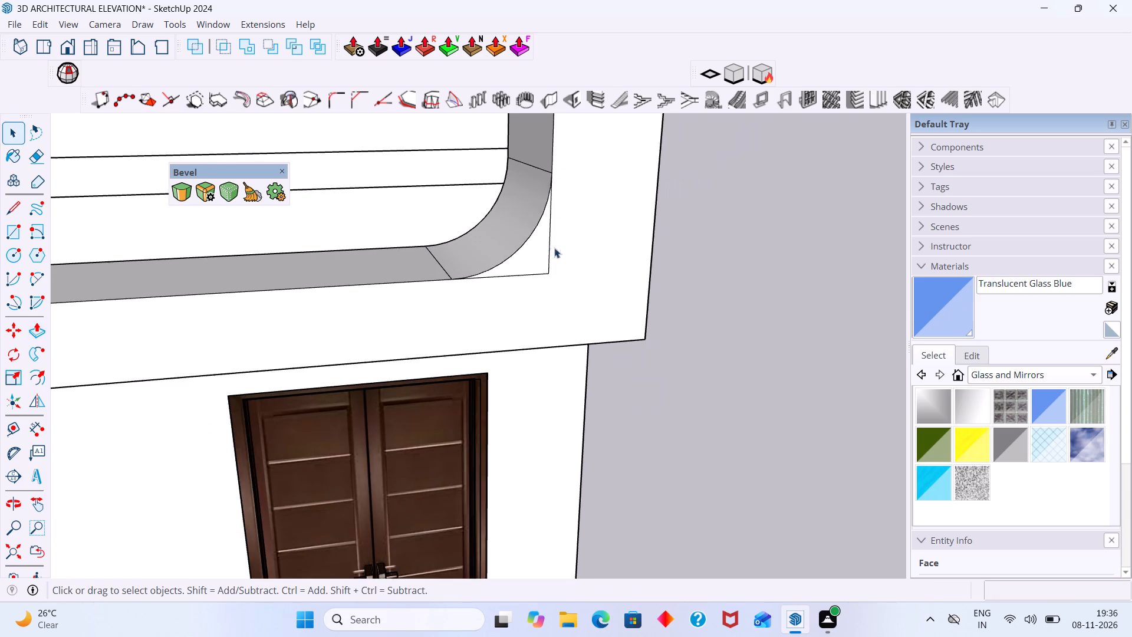
{"action": "scroll", "coordinate": [554, 248], "scroll_direction": "down", "scroll_amount": 2}
{"action": "middle_click_drag", "start_coordinate": [538, 277], "coordinate": [572, 287]}
{"action": "scroll", "coordinate": [550, 268], "scroll_direction": "down", "scroll_amount": 4}
{"action": "middle_click_drag", "start_coordinate": [500, 267], "coordinate": [493, 265]}
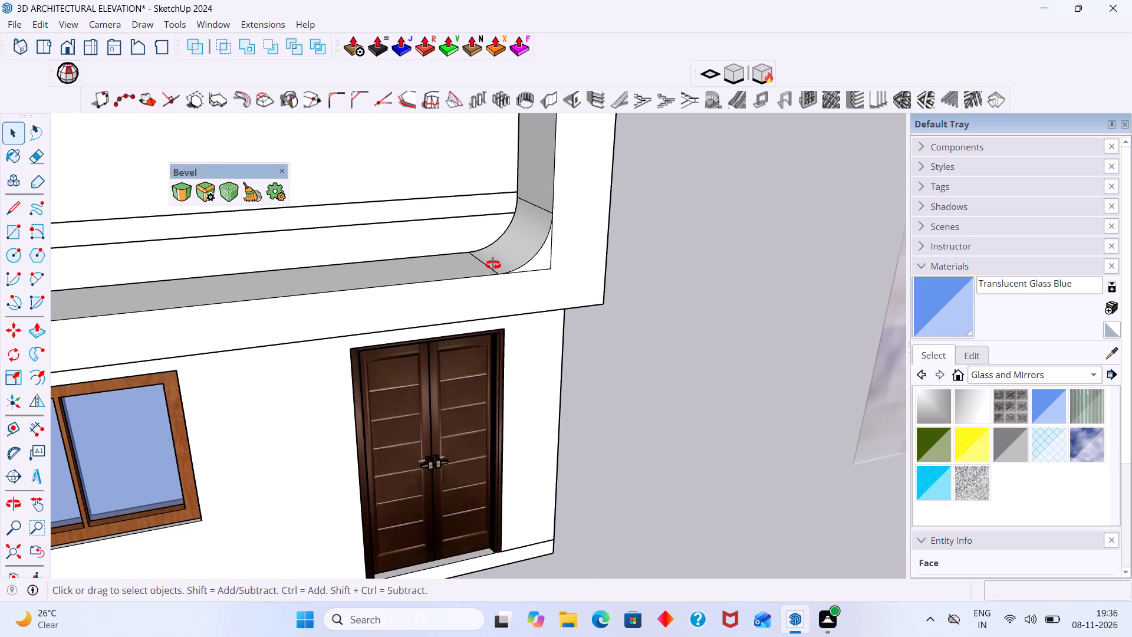
{"action": "middle_click_drag", "start_coordinate": [493, 265], "coordinate": [423, 249]}
{"action": "scroll", "coordinate": [563, 270], "scroll_direction": "up", "scroll_amount": 6}
{"action": "scroll", "coordinate": [500, 268], "scroll_direction": "up", "scroll_amount": 2}
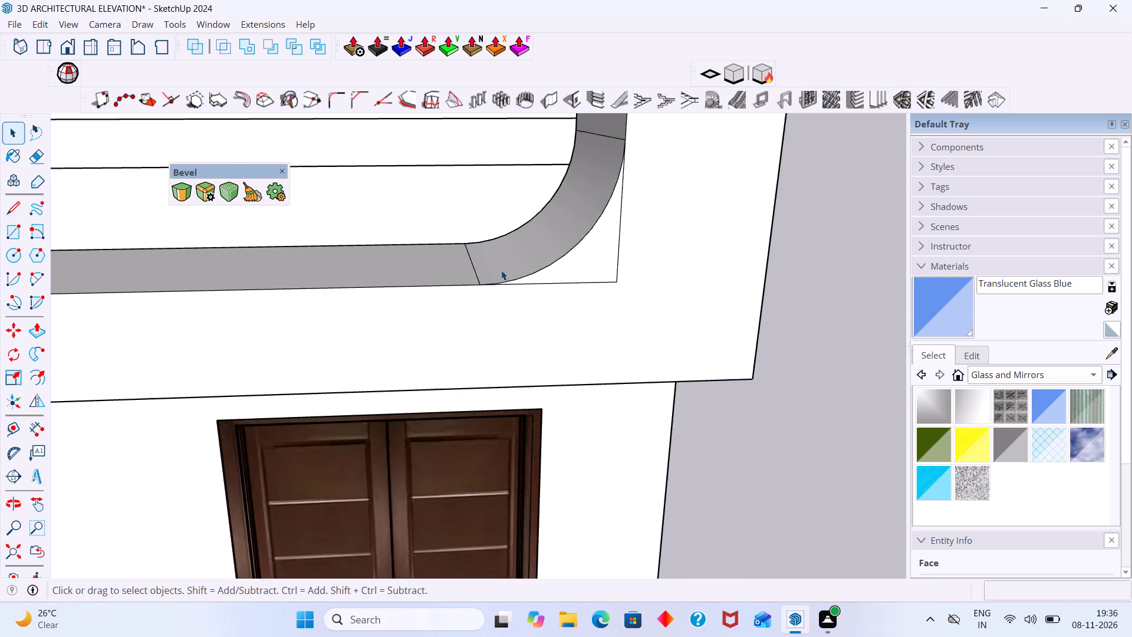
{"action": "scroll", "coordinate": [501, 271], "scroll_direction": "down", "scroll_amount": 7}
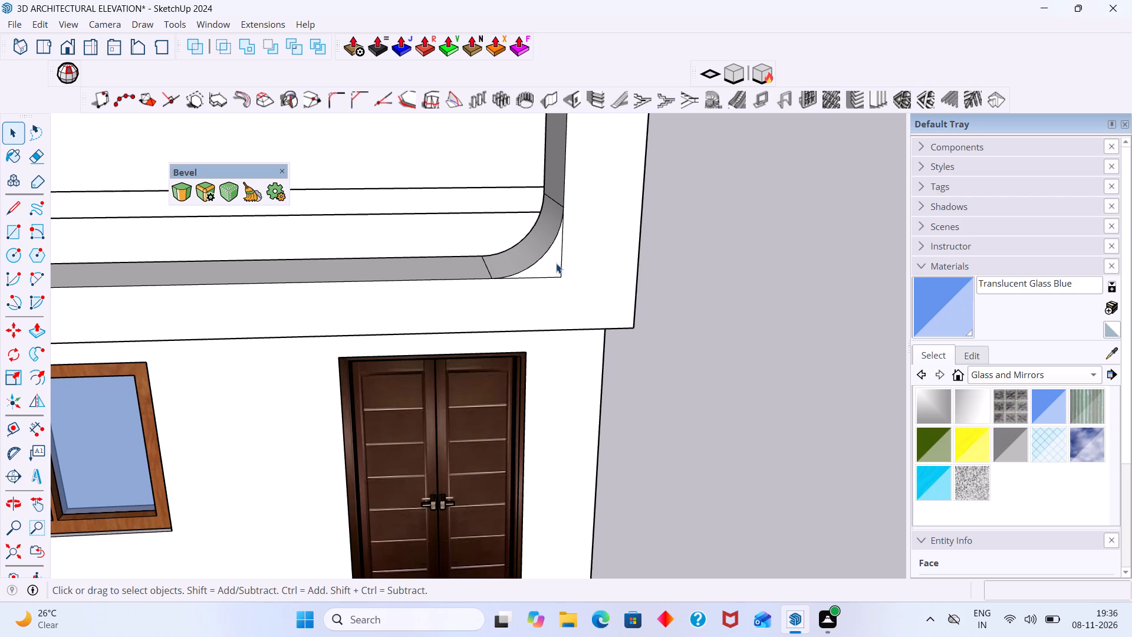
{"action": "key", "text": "e"}
{"action": "left_click_drag", "start_coordinate": [580, 237], "coordinate": [554, 280]}
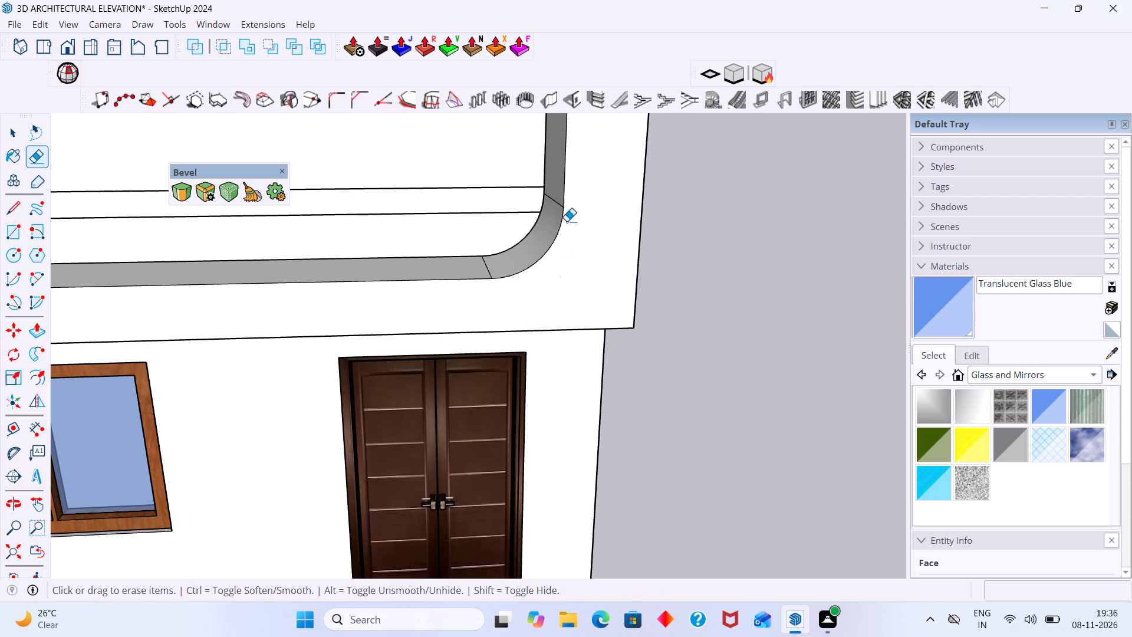
Compare the balcony frame's rounded lower inner corner with the balcony in the reference photo.
{"action": "middle_click_drag", "start_coordinate": [568, 219], "coordinate": [724, 201]}
{"action": "scroll", "coordinate": [517, 247], "scroll_direction": "down", "scroll_amount": 2}
{"action": "middle_click_drag", "start_coordinate": [437, 307], "coordinate": [316, 273]}
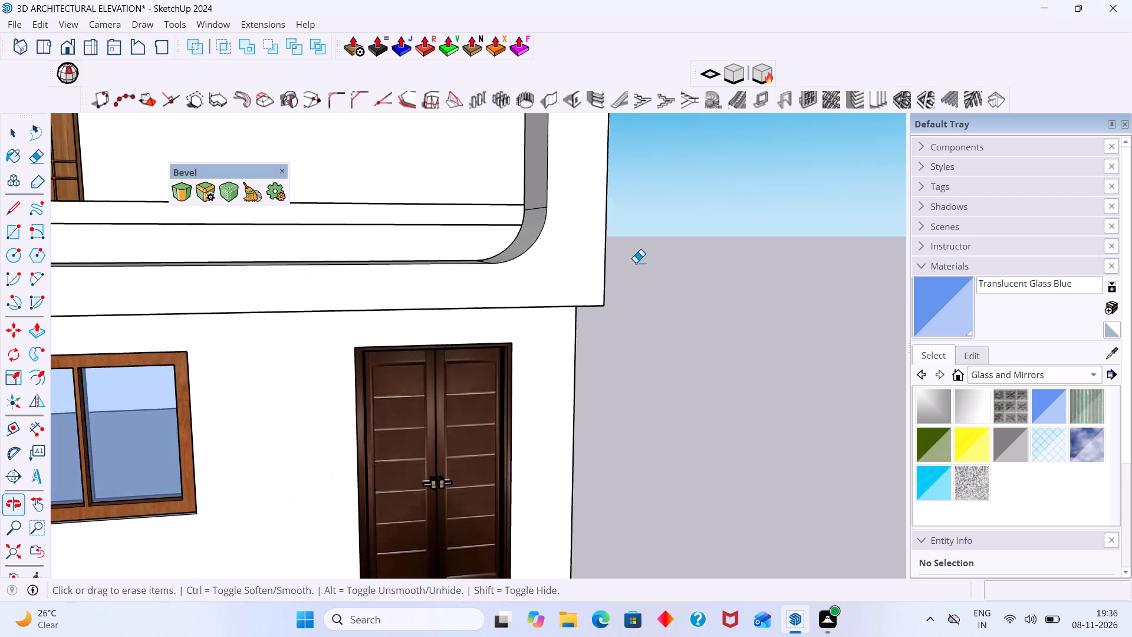
{"action": "scroll", "coordinate": [641, 257], "scroll_direction": "up", "scroll_amount": 3}
{"action": "scroll", "coordinate": [621, 238], "scroll_direction": "down", "scroll_amount": 12}
{"action": "middle_click_drag", "start_coordinate": [574, 251], "coordinate": [475, 258]}
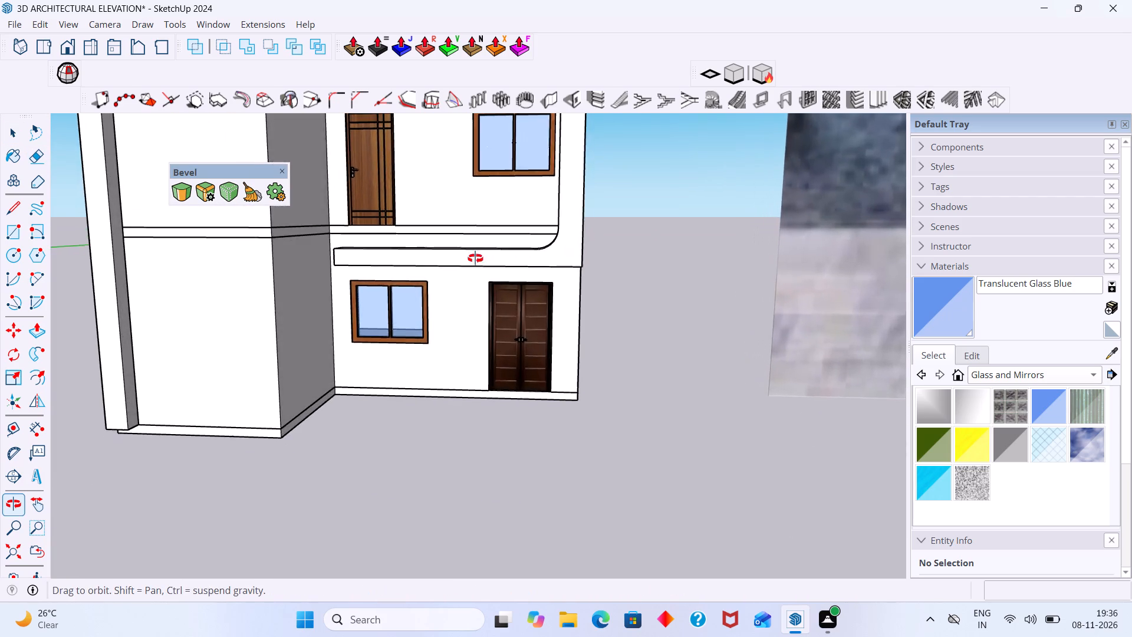
{"action": "middle_click_drag", "start_coordinate": [475, 258], "coordinate": [457, 255]}
{"action": "scroll", "coordinate": [644, 241], "scroll_direction": "up", "scroll_amount": 2}
{"action": "scroll", "coordinate": [630, 235], "scroll_direction": "down", "scroll_amount": 14}
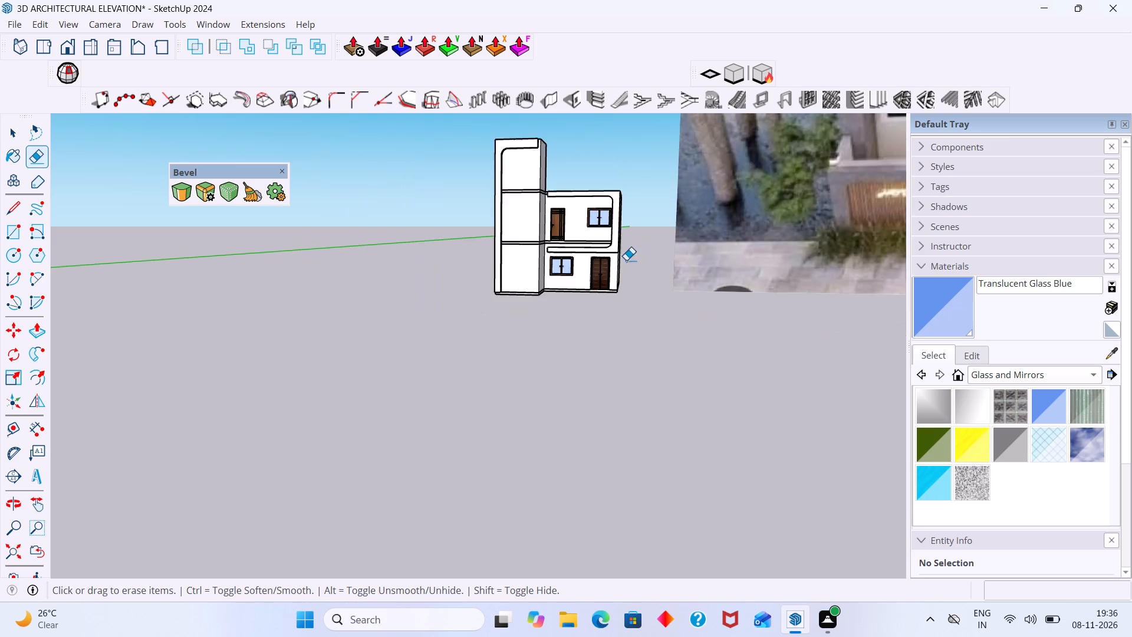
{"action": "scroll", "coordinate": [626, 260], "scroll_direction": "down", "scroll_amount": 14}
{"action": "scroll", "coordinate": [830, 204], "scroll_direction": "up", "scroll_amount": 9}
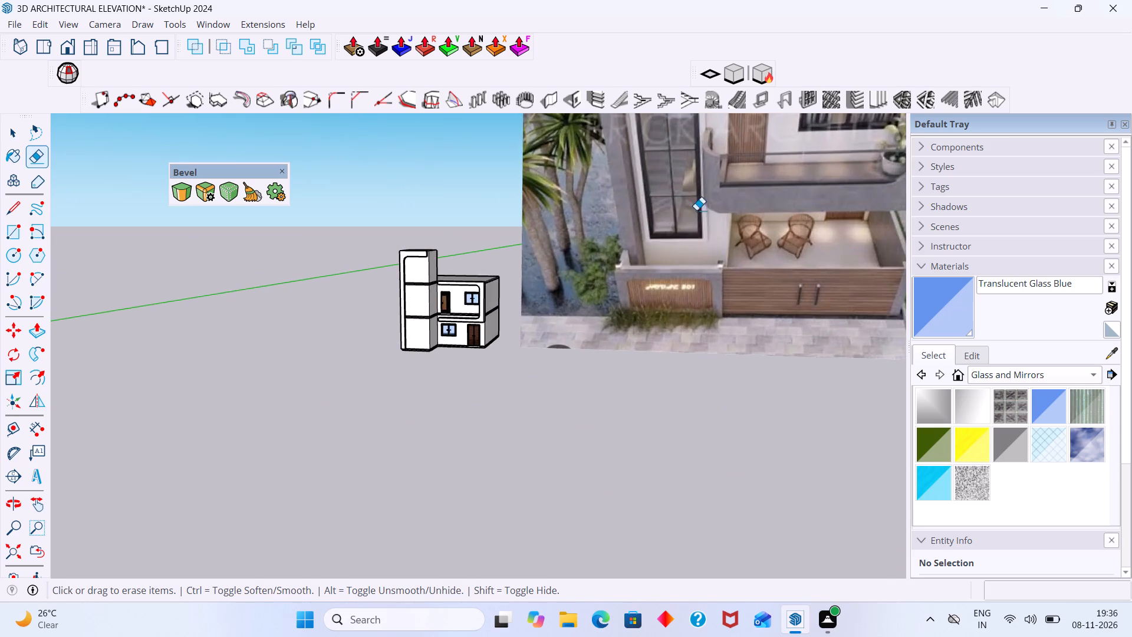
{"action": "scroll", "coordinate": [468, 298], "scroll_direction": "up", "scroll_amount": 13}
{"action": "middle_click_drag", "start_coordinate": [483, 331], "coordinate": [560, 404]}
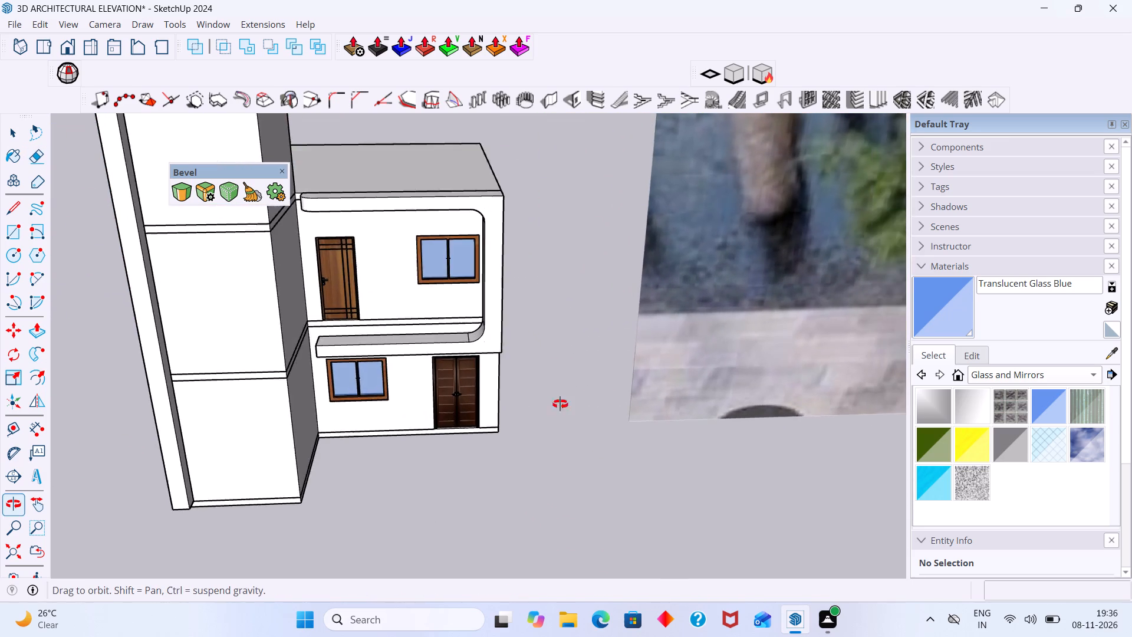
{"action": "middle_click_drag", "start_coordinate": [560, 404], "coordinate": [562, 395]}
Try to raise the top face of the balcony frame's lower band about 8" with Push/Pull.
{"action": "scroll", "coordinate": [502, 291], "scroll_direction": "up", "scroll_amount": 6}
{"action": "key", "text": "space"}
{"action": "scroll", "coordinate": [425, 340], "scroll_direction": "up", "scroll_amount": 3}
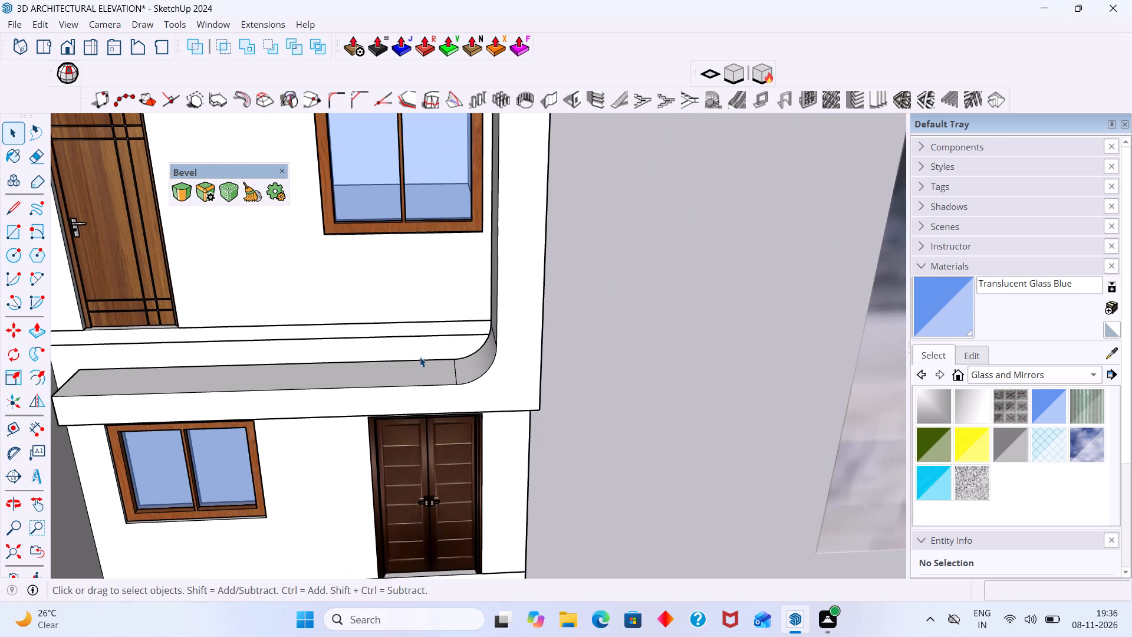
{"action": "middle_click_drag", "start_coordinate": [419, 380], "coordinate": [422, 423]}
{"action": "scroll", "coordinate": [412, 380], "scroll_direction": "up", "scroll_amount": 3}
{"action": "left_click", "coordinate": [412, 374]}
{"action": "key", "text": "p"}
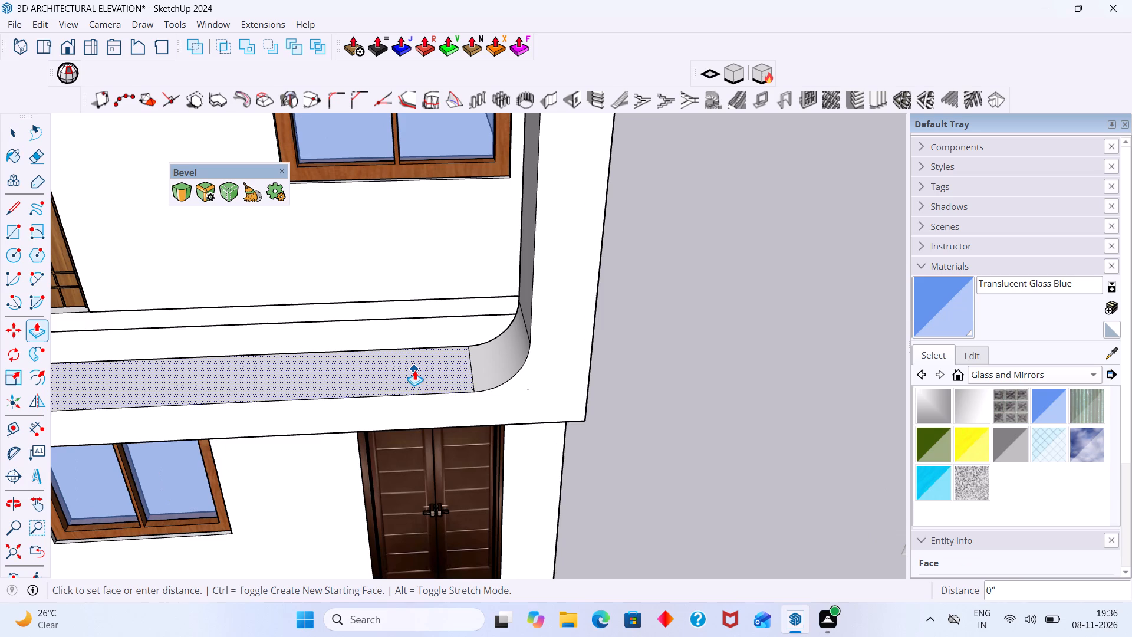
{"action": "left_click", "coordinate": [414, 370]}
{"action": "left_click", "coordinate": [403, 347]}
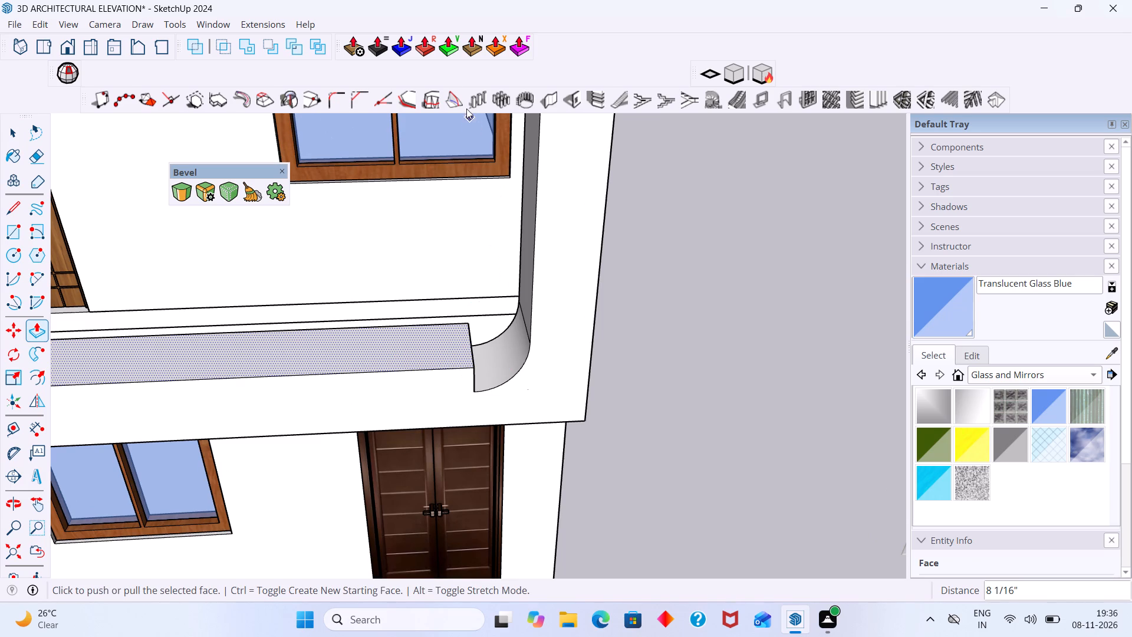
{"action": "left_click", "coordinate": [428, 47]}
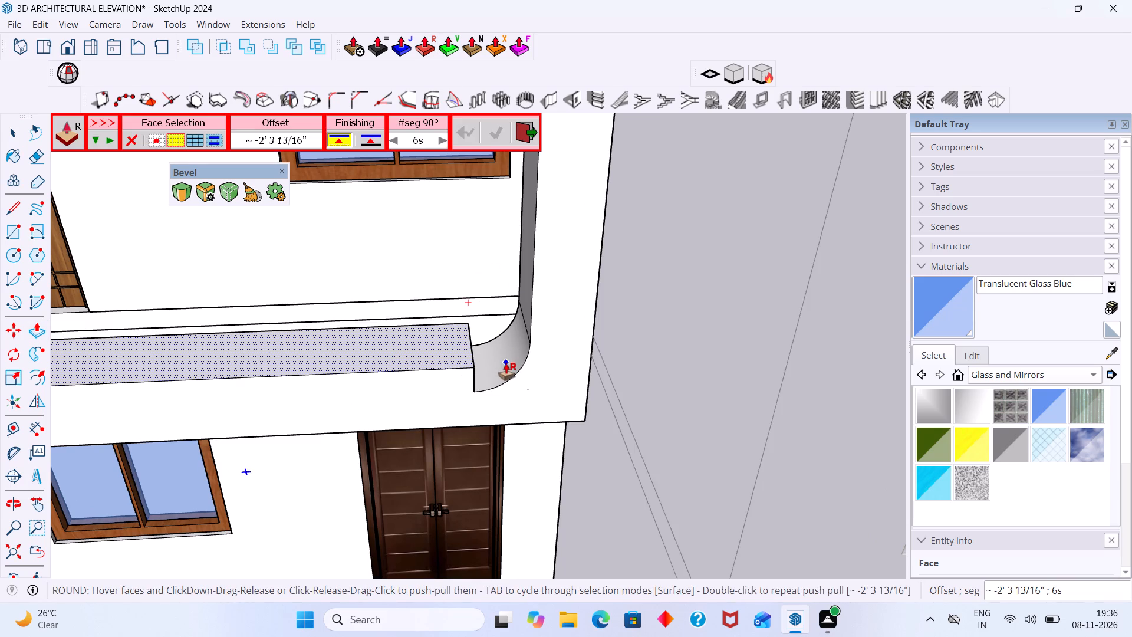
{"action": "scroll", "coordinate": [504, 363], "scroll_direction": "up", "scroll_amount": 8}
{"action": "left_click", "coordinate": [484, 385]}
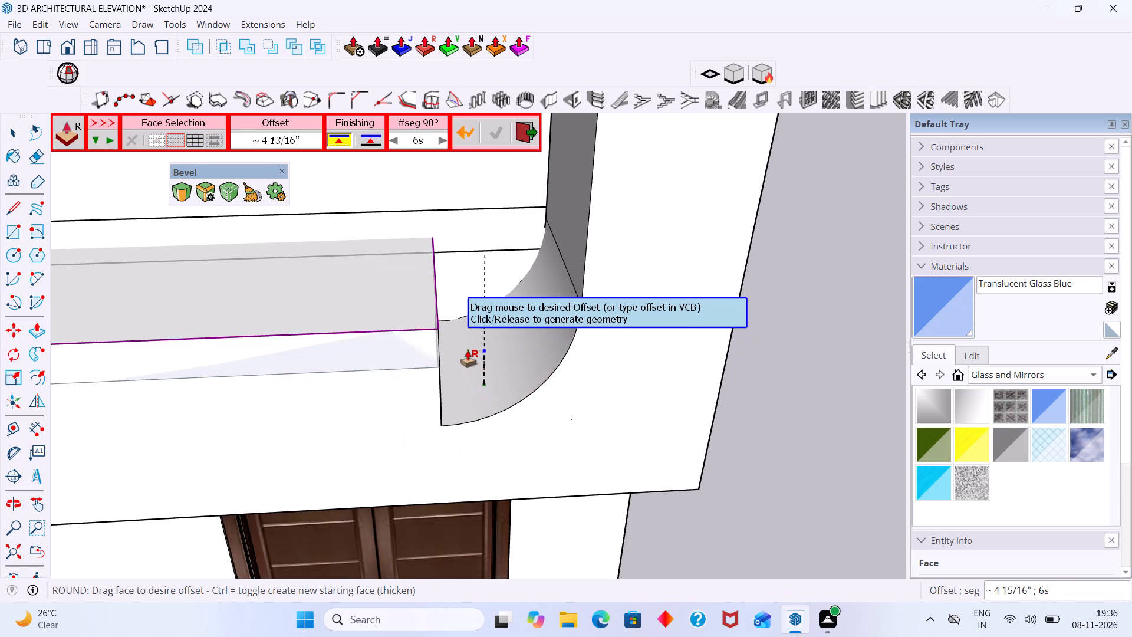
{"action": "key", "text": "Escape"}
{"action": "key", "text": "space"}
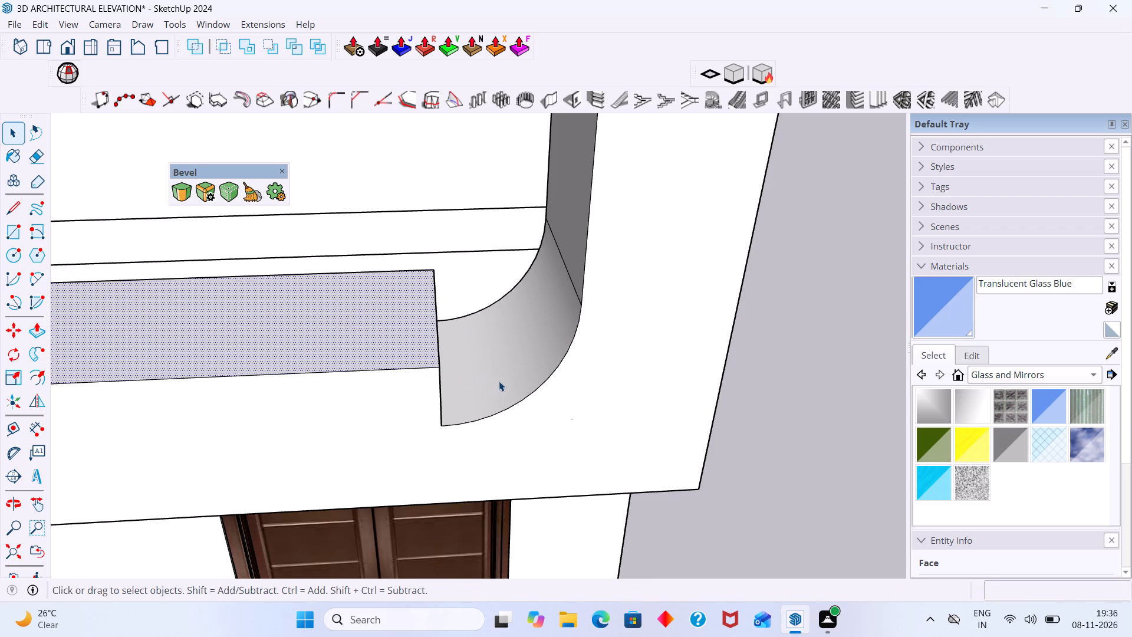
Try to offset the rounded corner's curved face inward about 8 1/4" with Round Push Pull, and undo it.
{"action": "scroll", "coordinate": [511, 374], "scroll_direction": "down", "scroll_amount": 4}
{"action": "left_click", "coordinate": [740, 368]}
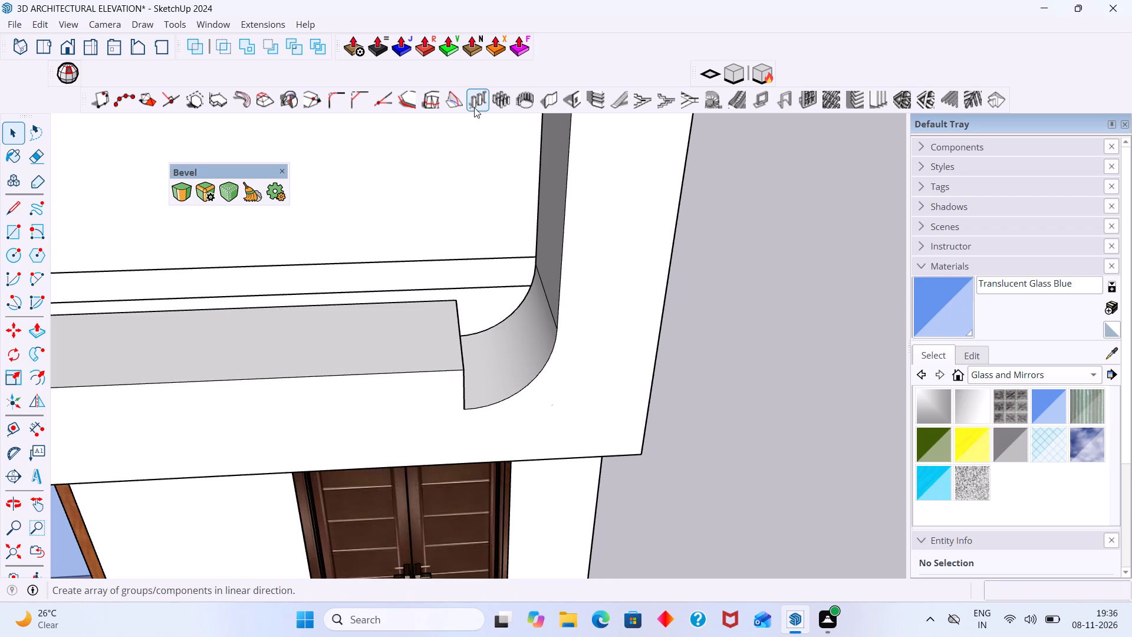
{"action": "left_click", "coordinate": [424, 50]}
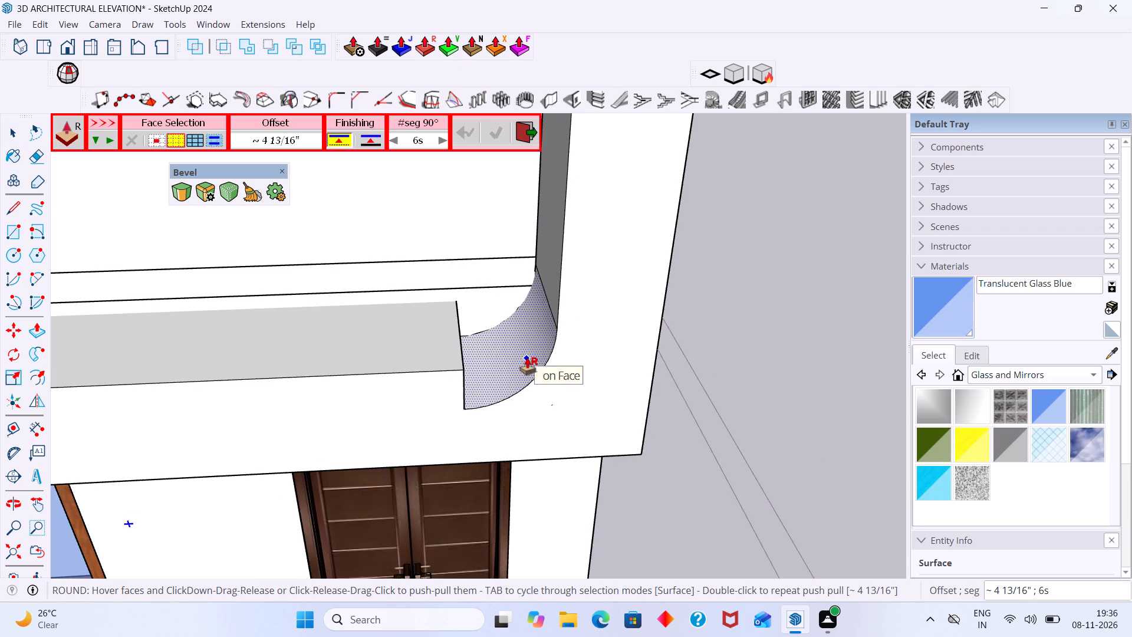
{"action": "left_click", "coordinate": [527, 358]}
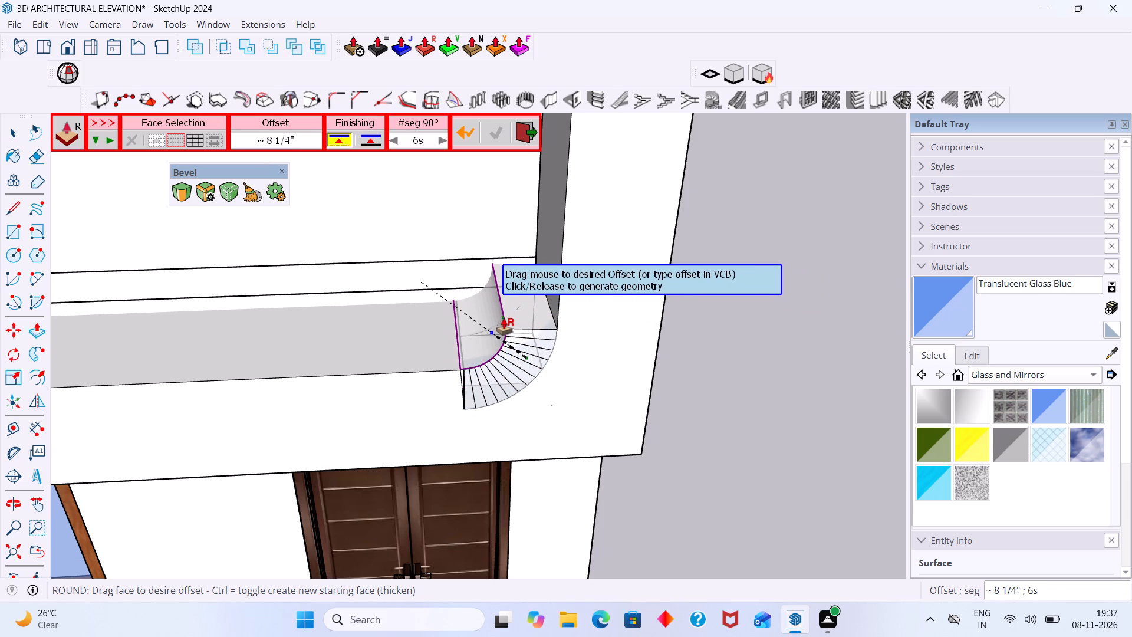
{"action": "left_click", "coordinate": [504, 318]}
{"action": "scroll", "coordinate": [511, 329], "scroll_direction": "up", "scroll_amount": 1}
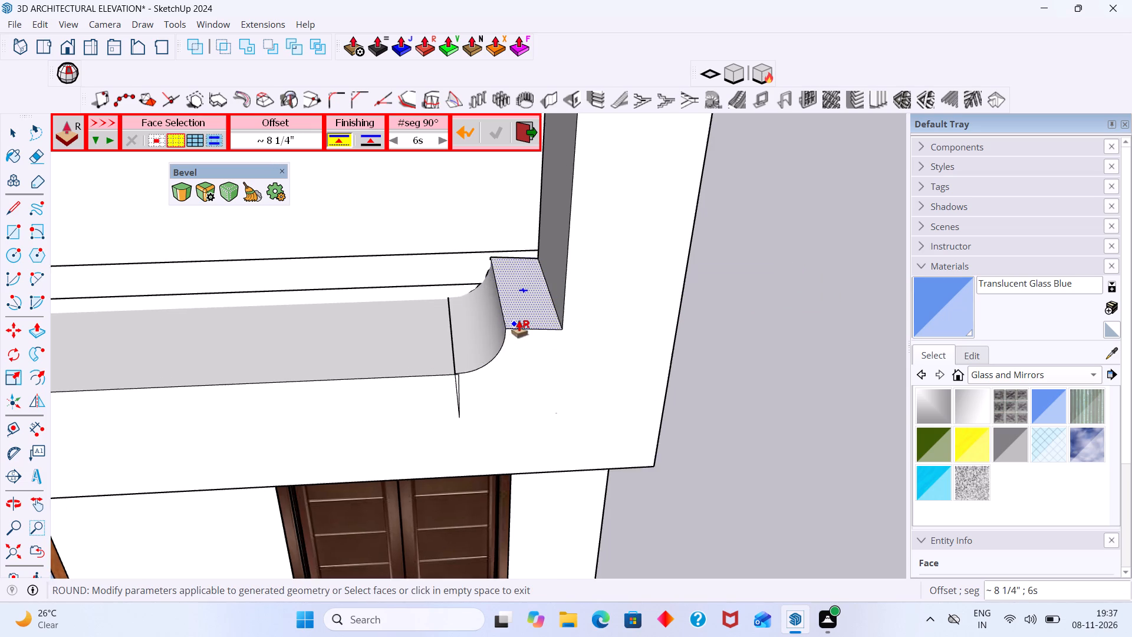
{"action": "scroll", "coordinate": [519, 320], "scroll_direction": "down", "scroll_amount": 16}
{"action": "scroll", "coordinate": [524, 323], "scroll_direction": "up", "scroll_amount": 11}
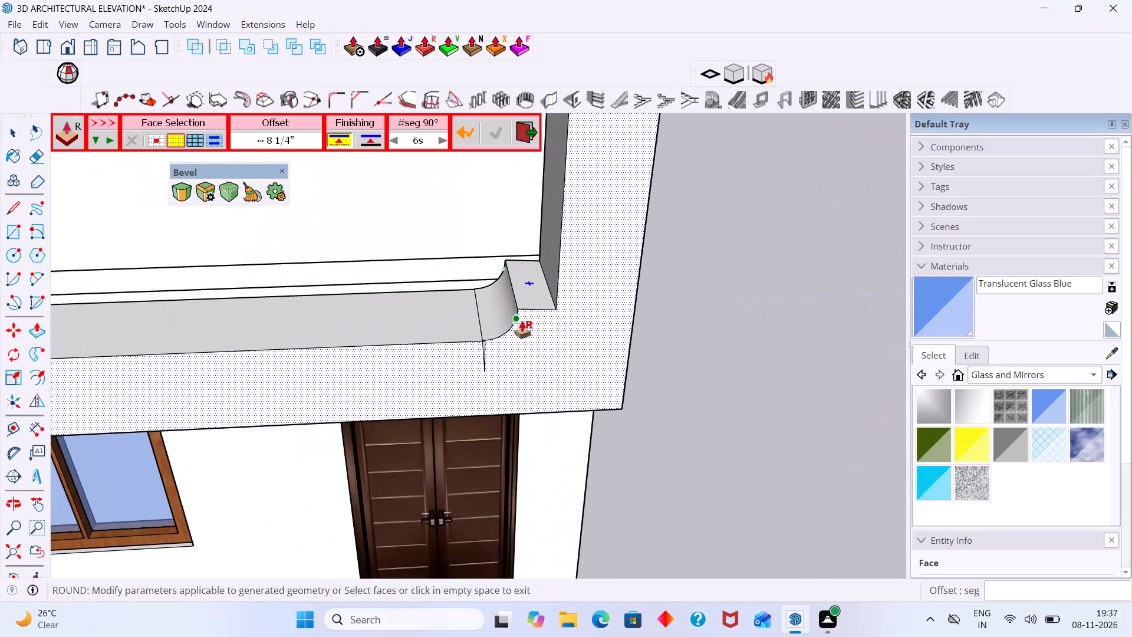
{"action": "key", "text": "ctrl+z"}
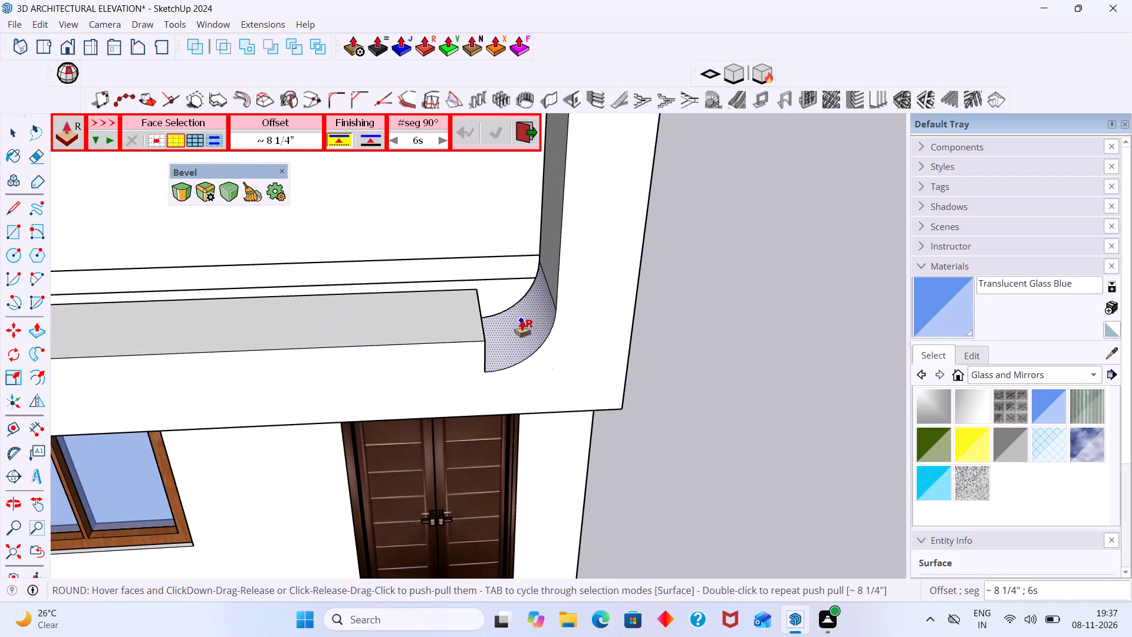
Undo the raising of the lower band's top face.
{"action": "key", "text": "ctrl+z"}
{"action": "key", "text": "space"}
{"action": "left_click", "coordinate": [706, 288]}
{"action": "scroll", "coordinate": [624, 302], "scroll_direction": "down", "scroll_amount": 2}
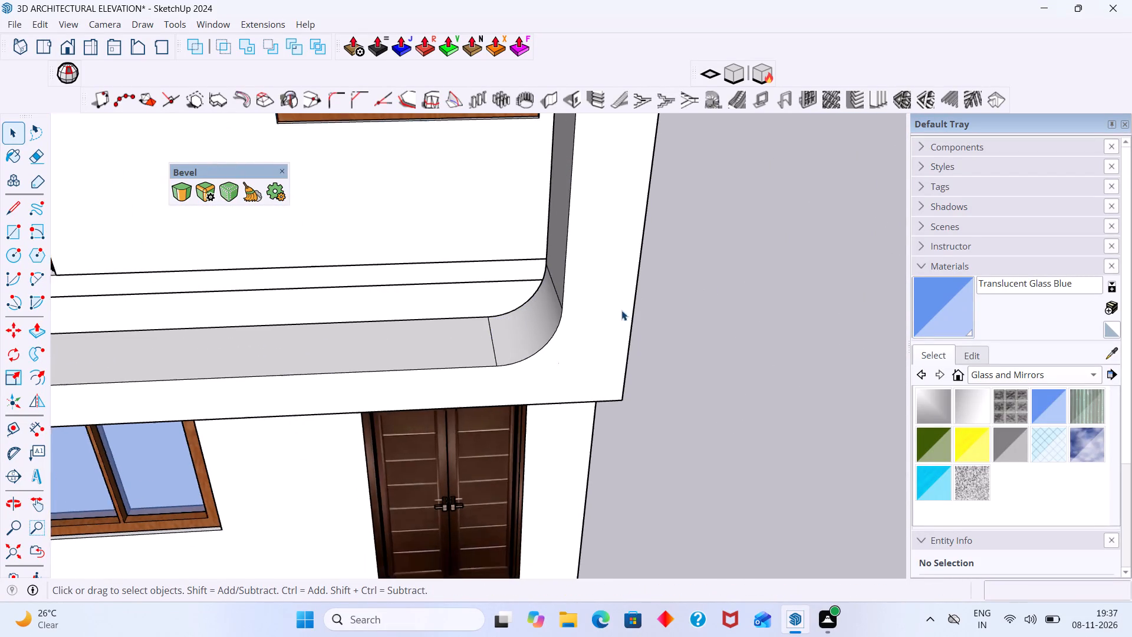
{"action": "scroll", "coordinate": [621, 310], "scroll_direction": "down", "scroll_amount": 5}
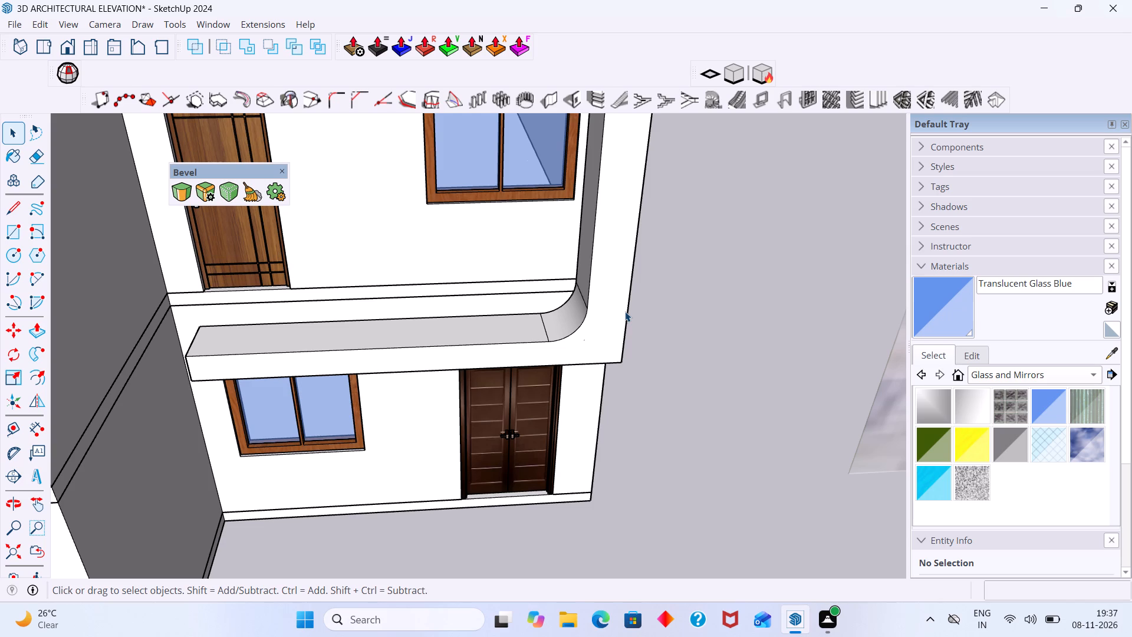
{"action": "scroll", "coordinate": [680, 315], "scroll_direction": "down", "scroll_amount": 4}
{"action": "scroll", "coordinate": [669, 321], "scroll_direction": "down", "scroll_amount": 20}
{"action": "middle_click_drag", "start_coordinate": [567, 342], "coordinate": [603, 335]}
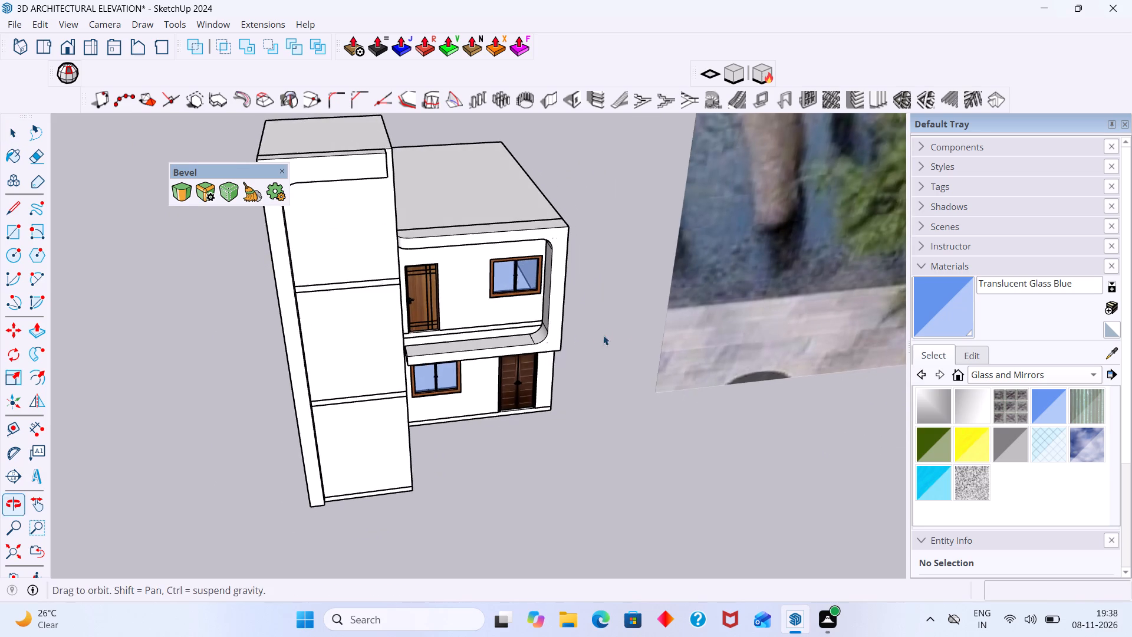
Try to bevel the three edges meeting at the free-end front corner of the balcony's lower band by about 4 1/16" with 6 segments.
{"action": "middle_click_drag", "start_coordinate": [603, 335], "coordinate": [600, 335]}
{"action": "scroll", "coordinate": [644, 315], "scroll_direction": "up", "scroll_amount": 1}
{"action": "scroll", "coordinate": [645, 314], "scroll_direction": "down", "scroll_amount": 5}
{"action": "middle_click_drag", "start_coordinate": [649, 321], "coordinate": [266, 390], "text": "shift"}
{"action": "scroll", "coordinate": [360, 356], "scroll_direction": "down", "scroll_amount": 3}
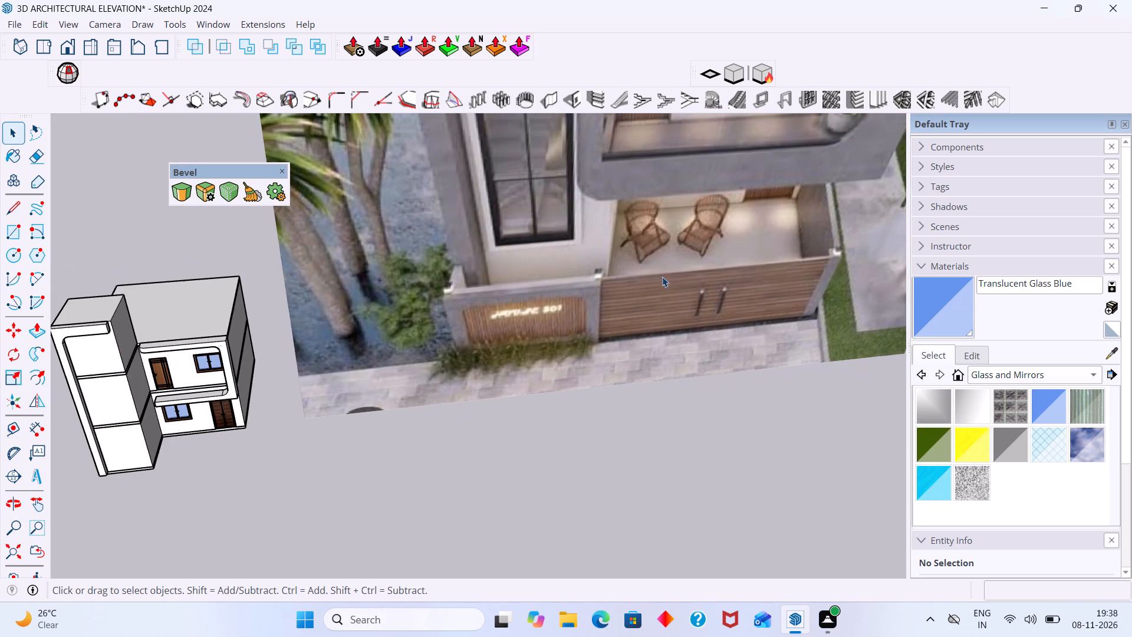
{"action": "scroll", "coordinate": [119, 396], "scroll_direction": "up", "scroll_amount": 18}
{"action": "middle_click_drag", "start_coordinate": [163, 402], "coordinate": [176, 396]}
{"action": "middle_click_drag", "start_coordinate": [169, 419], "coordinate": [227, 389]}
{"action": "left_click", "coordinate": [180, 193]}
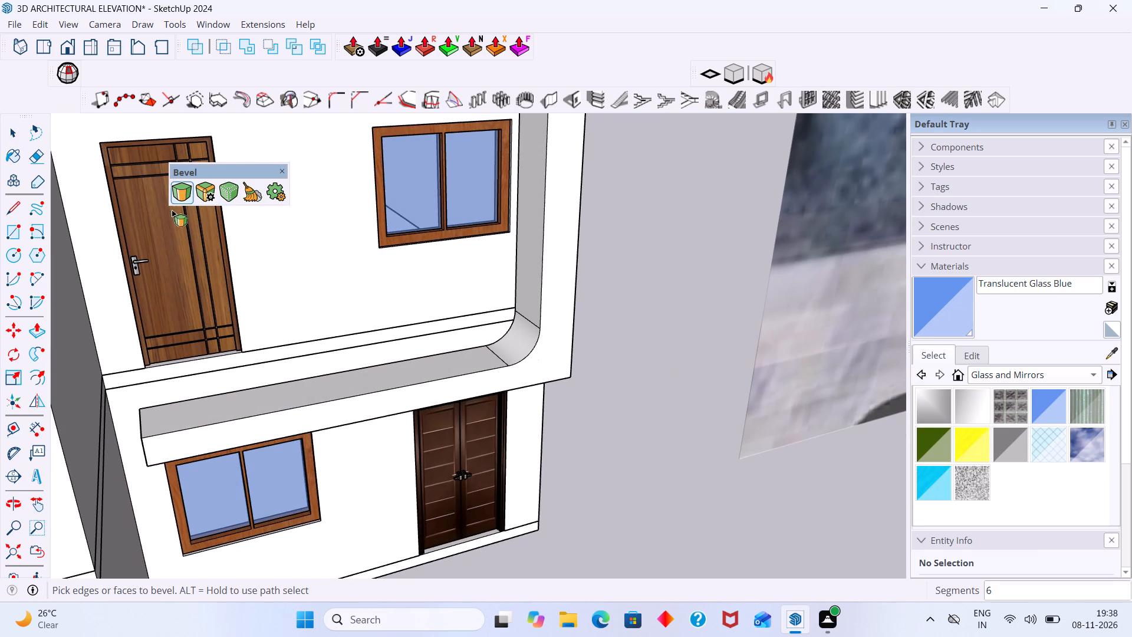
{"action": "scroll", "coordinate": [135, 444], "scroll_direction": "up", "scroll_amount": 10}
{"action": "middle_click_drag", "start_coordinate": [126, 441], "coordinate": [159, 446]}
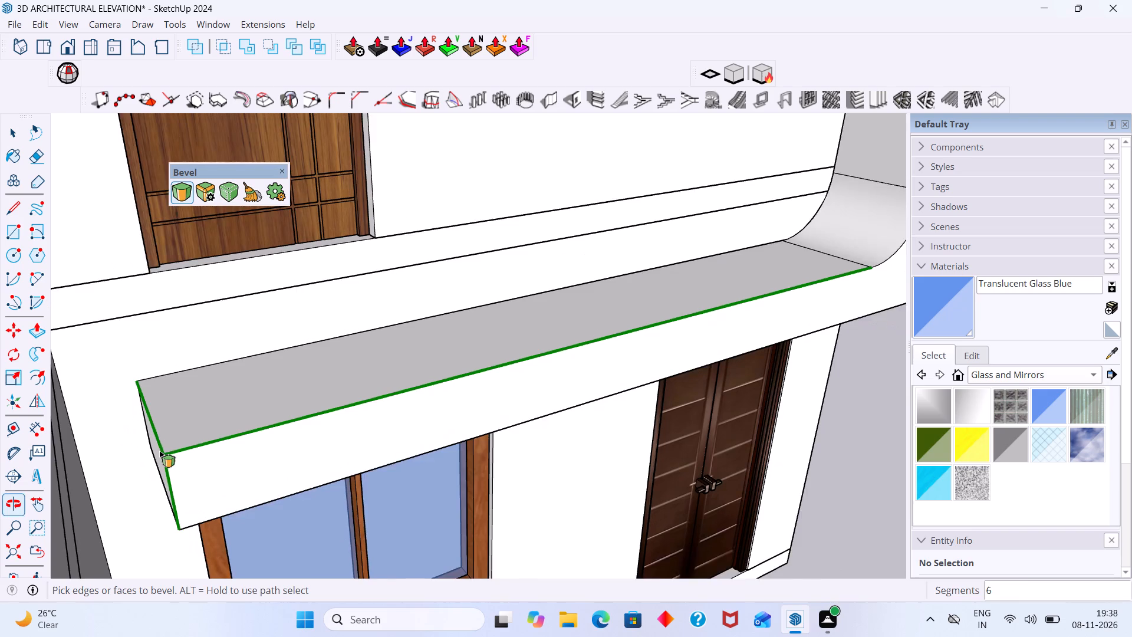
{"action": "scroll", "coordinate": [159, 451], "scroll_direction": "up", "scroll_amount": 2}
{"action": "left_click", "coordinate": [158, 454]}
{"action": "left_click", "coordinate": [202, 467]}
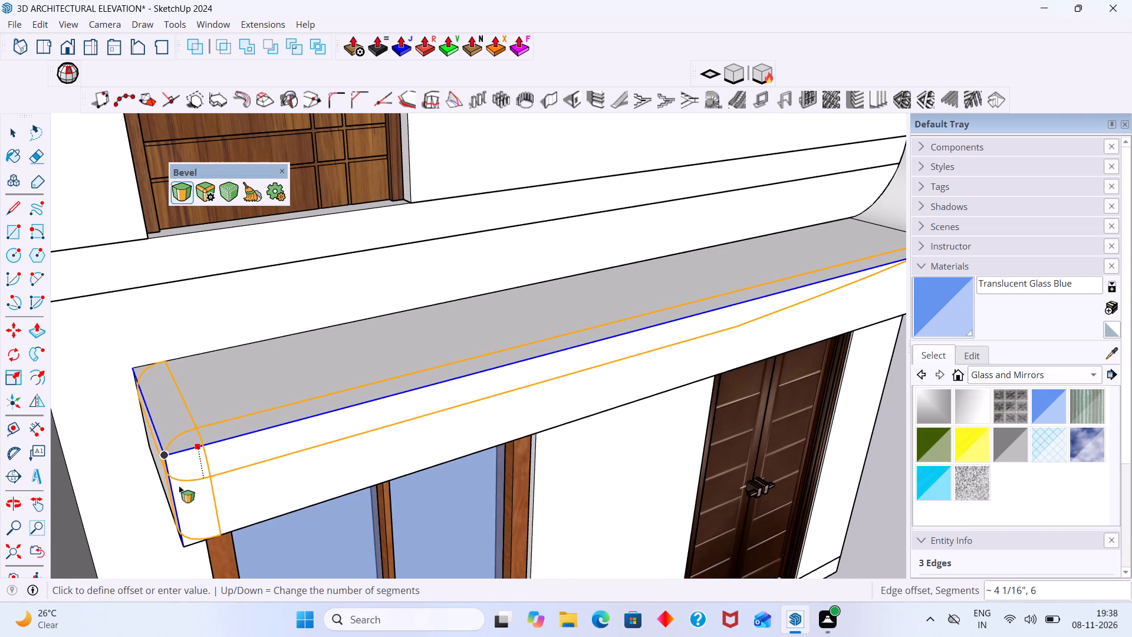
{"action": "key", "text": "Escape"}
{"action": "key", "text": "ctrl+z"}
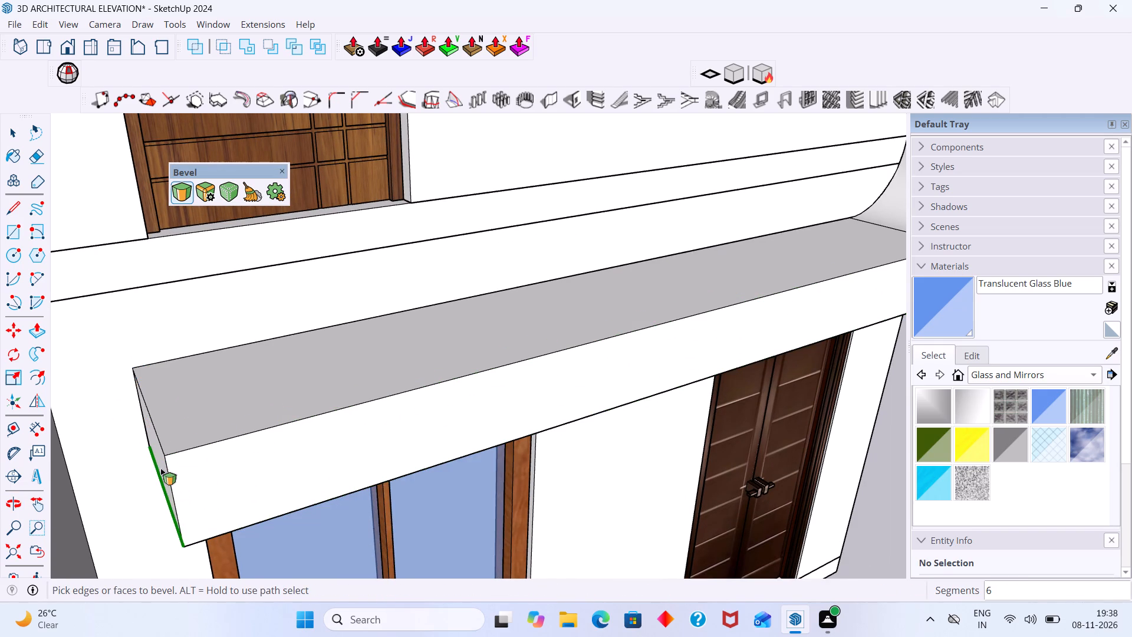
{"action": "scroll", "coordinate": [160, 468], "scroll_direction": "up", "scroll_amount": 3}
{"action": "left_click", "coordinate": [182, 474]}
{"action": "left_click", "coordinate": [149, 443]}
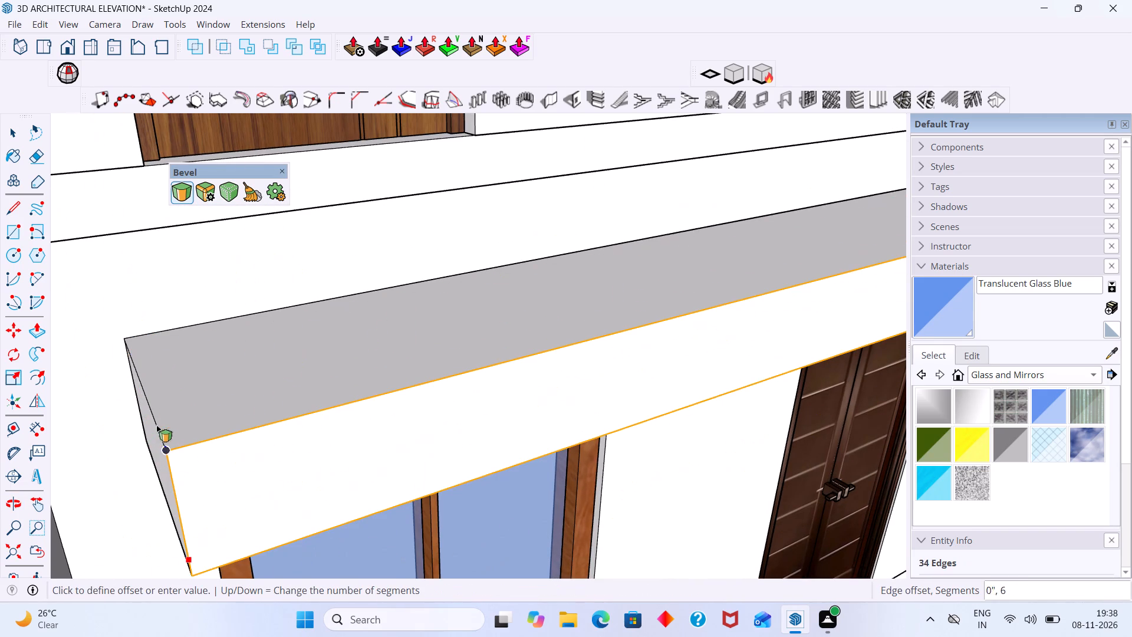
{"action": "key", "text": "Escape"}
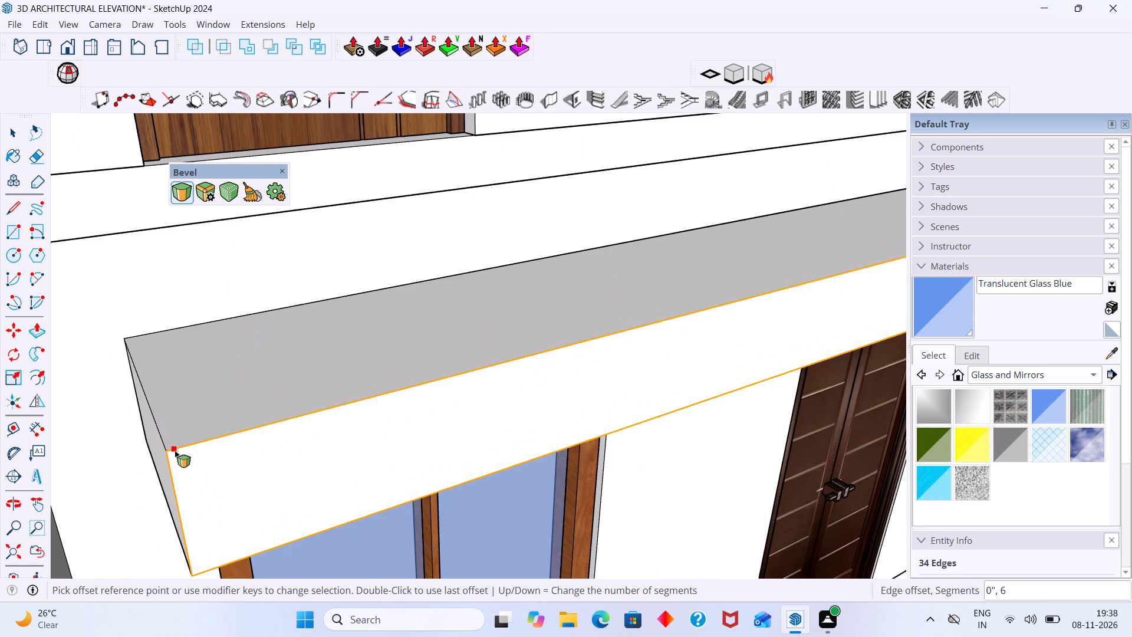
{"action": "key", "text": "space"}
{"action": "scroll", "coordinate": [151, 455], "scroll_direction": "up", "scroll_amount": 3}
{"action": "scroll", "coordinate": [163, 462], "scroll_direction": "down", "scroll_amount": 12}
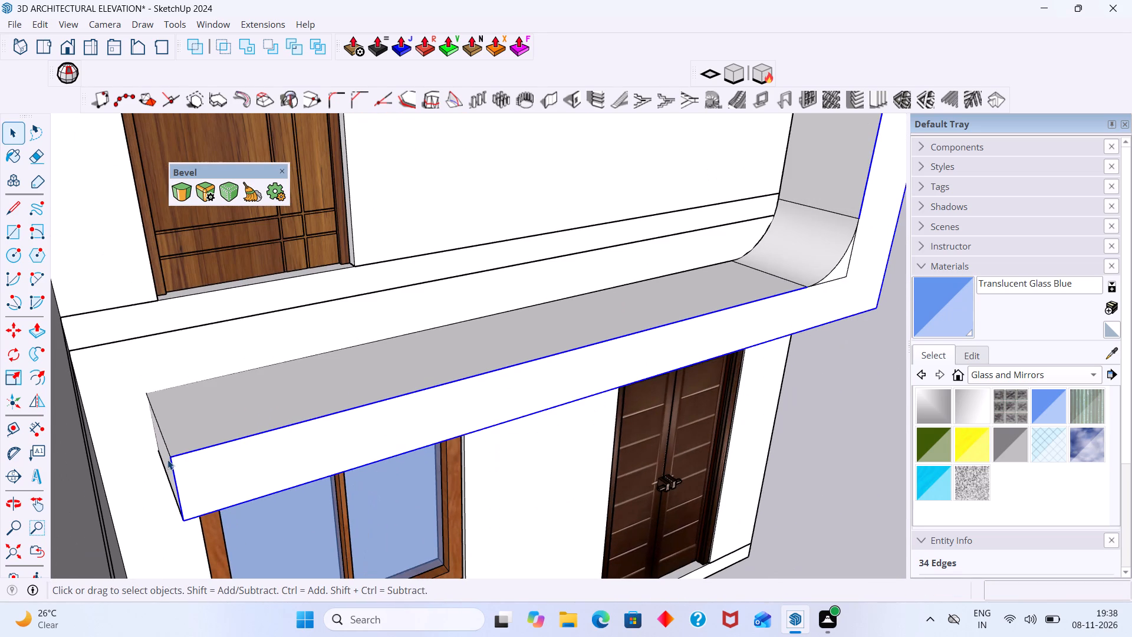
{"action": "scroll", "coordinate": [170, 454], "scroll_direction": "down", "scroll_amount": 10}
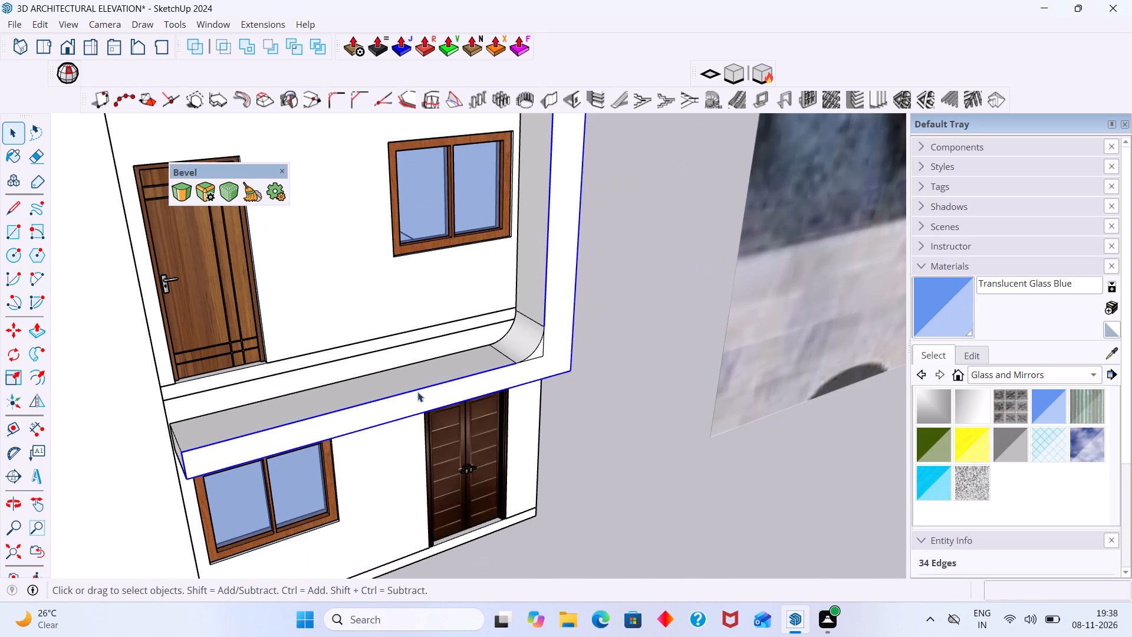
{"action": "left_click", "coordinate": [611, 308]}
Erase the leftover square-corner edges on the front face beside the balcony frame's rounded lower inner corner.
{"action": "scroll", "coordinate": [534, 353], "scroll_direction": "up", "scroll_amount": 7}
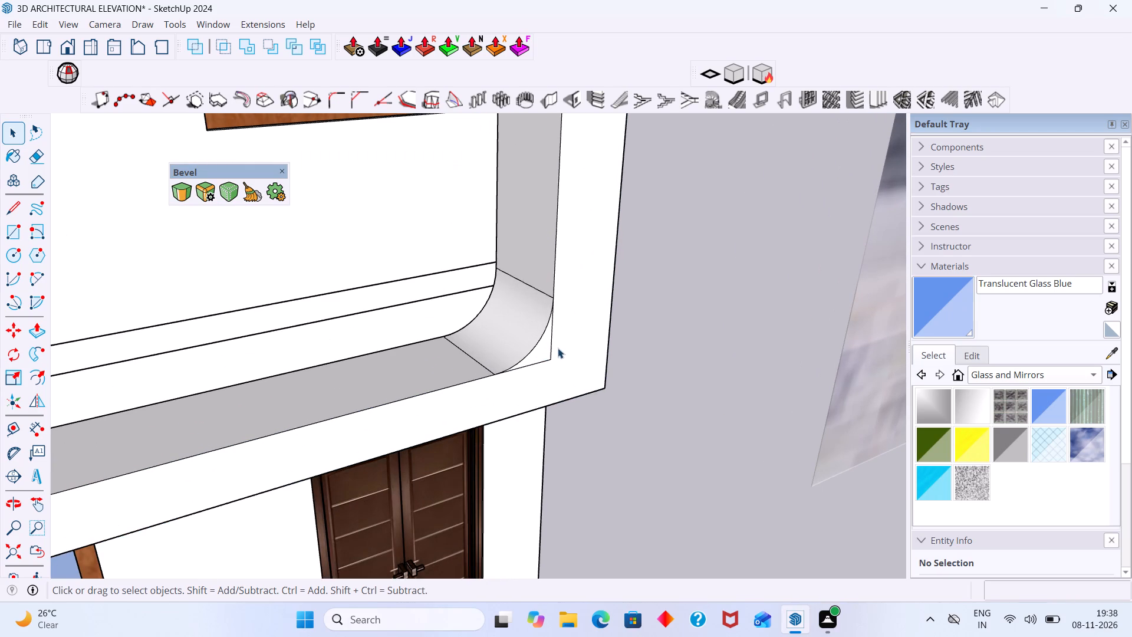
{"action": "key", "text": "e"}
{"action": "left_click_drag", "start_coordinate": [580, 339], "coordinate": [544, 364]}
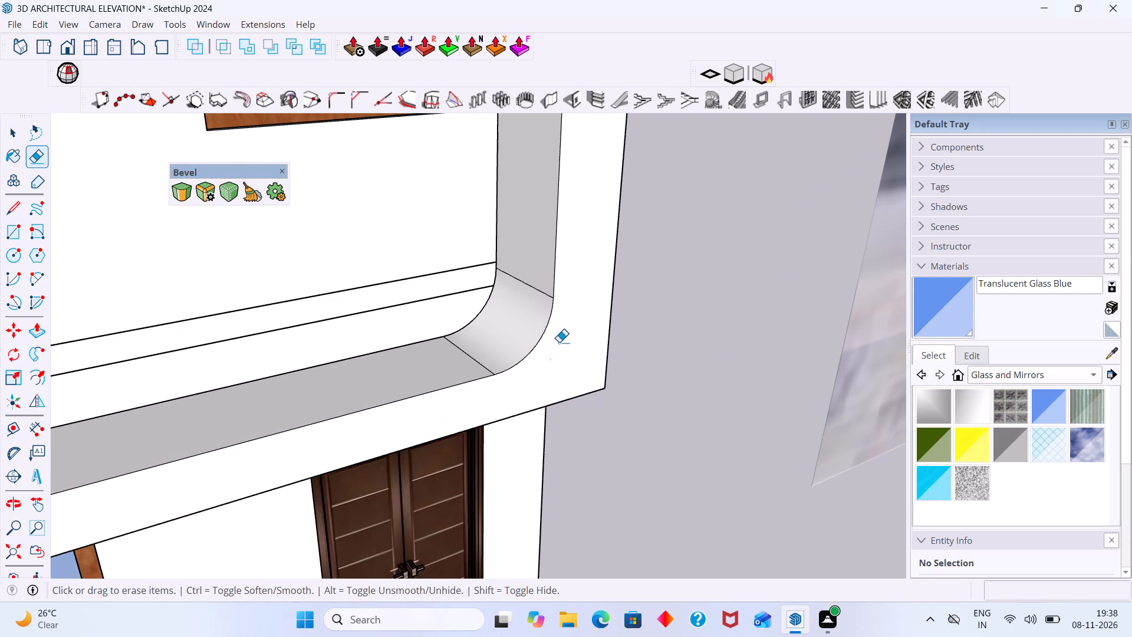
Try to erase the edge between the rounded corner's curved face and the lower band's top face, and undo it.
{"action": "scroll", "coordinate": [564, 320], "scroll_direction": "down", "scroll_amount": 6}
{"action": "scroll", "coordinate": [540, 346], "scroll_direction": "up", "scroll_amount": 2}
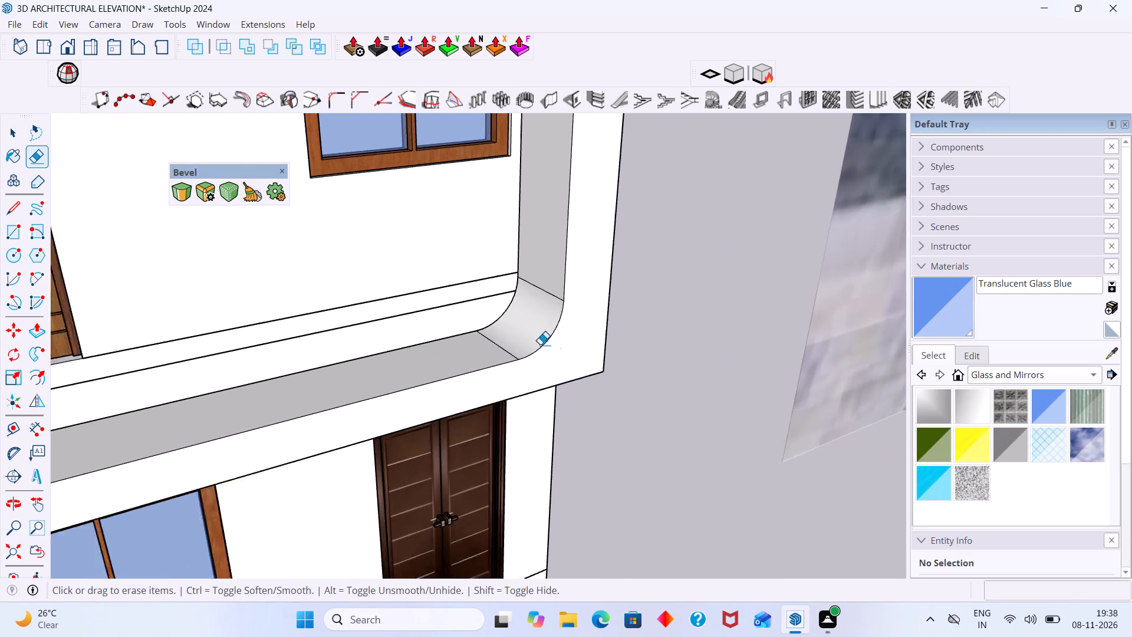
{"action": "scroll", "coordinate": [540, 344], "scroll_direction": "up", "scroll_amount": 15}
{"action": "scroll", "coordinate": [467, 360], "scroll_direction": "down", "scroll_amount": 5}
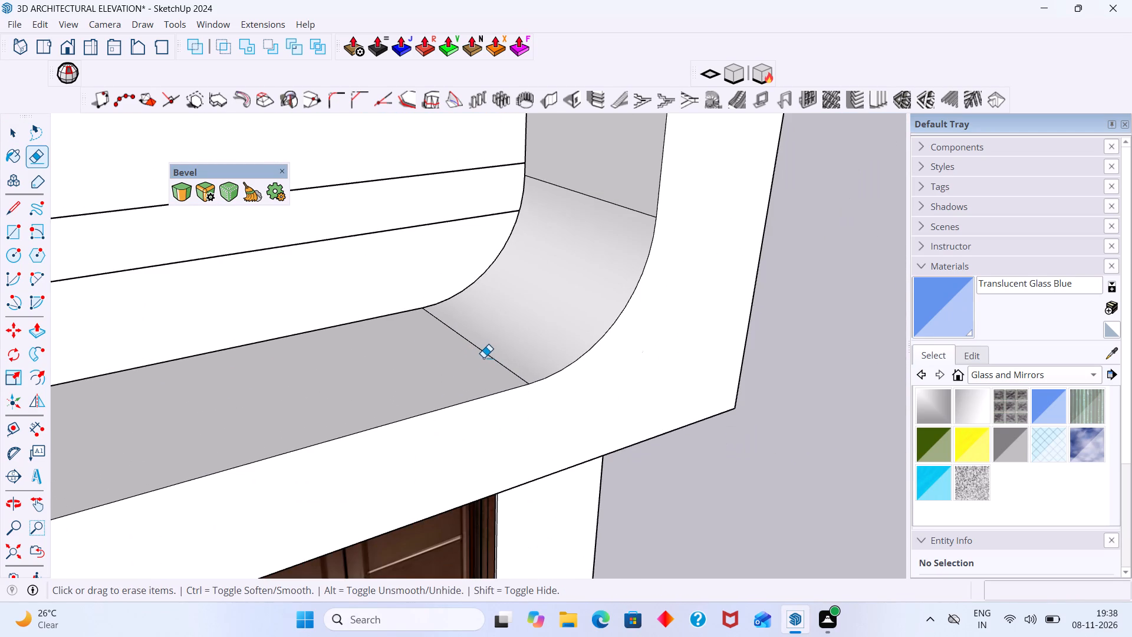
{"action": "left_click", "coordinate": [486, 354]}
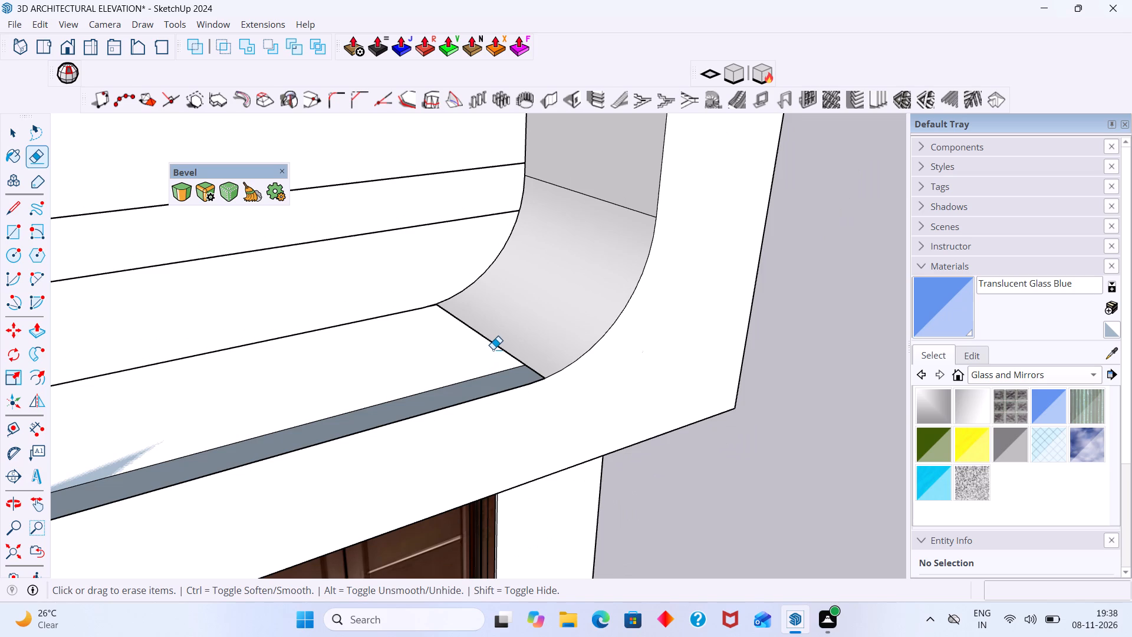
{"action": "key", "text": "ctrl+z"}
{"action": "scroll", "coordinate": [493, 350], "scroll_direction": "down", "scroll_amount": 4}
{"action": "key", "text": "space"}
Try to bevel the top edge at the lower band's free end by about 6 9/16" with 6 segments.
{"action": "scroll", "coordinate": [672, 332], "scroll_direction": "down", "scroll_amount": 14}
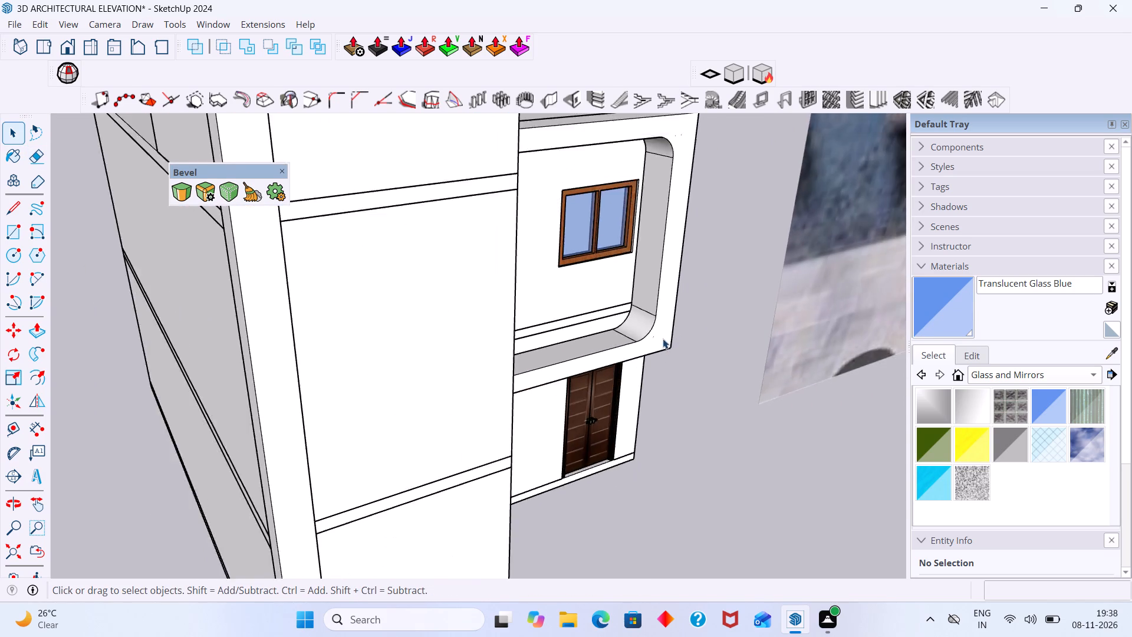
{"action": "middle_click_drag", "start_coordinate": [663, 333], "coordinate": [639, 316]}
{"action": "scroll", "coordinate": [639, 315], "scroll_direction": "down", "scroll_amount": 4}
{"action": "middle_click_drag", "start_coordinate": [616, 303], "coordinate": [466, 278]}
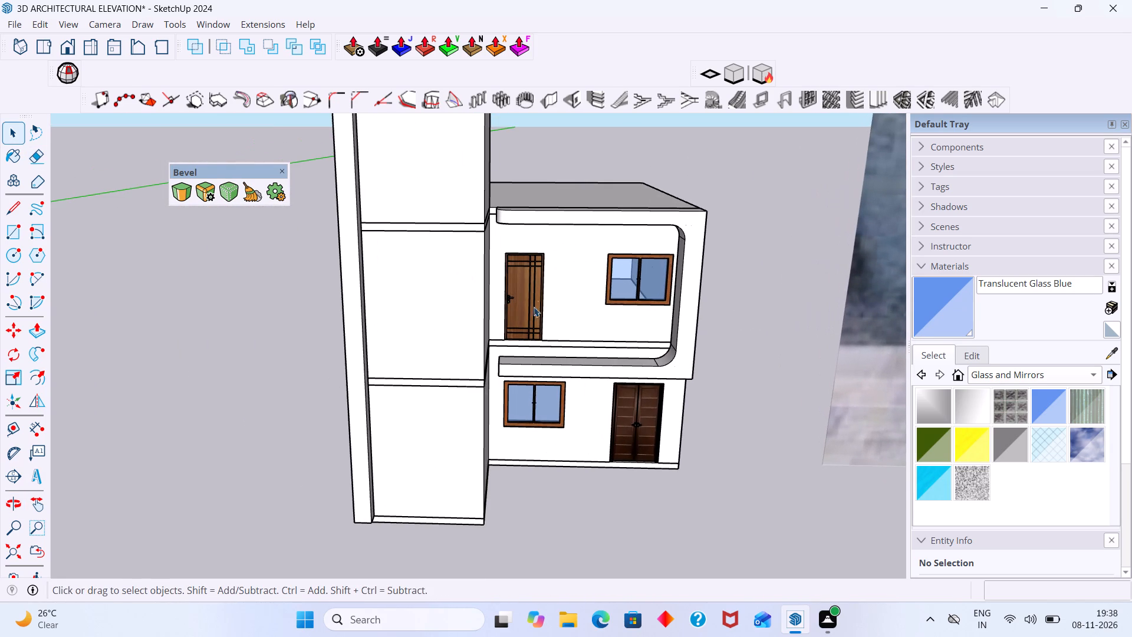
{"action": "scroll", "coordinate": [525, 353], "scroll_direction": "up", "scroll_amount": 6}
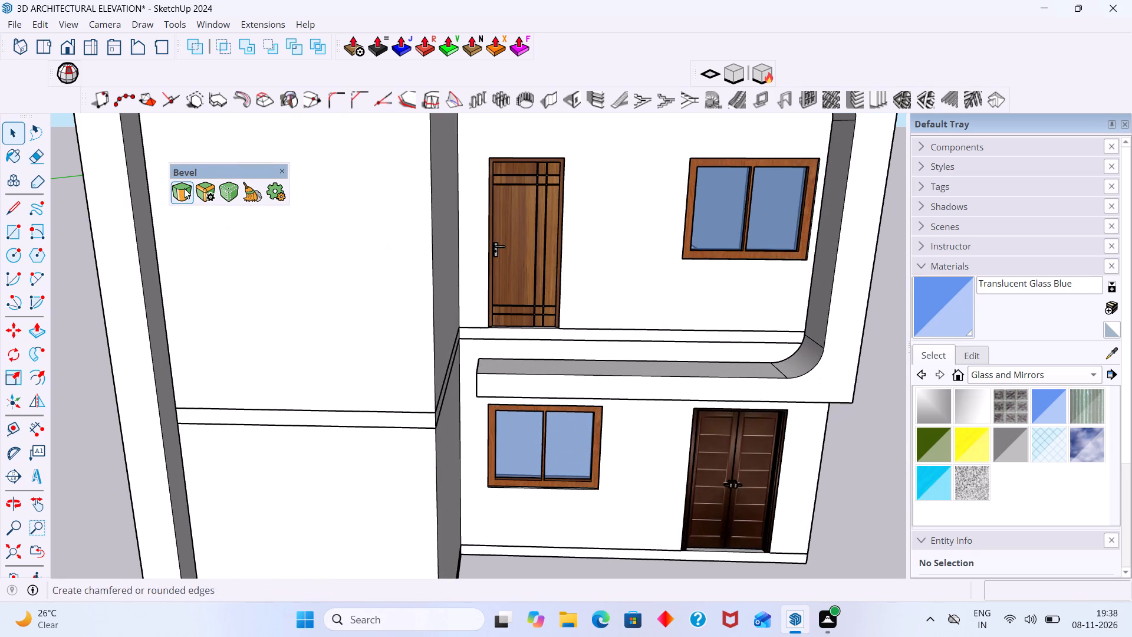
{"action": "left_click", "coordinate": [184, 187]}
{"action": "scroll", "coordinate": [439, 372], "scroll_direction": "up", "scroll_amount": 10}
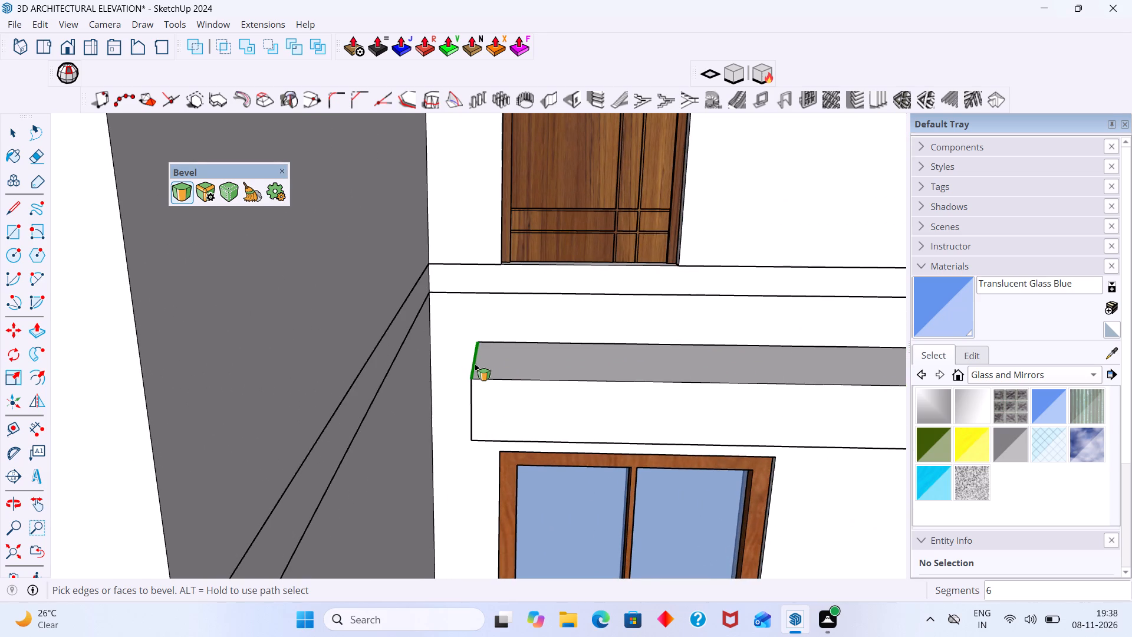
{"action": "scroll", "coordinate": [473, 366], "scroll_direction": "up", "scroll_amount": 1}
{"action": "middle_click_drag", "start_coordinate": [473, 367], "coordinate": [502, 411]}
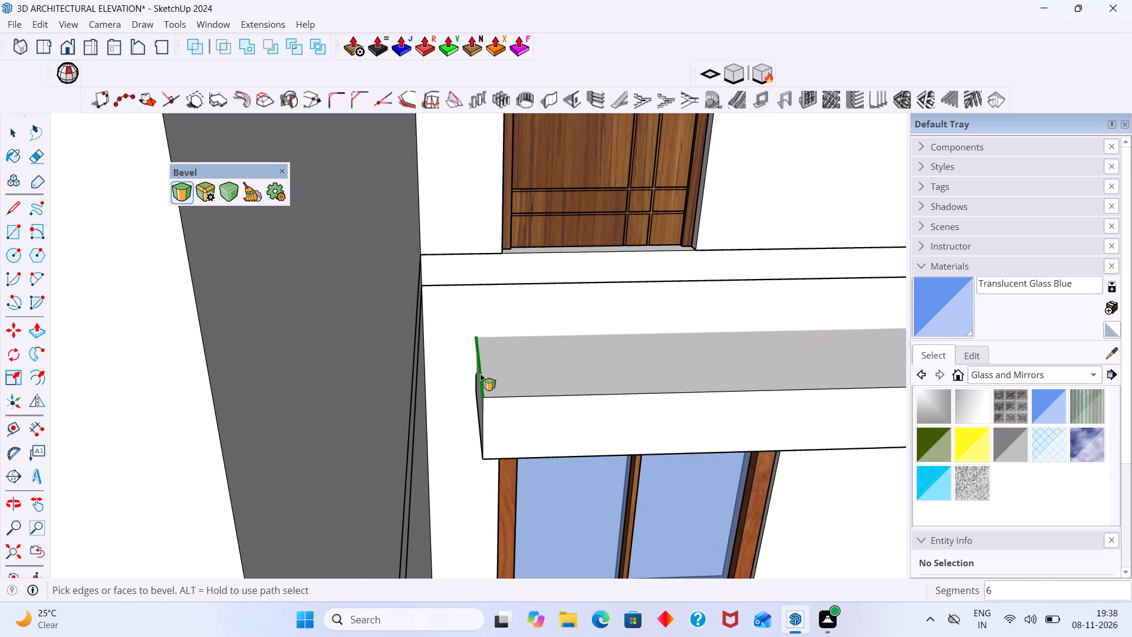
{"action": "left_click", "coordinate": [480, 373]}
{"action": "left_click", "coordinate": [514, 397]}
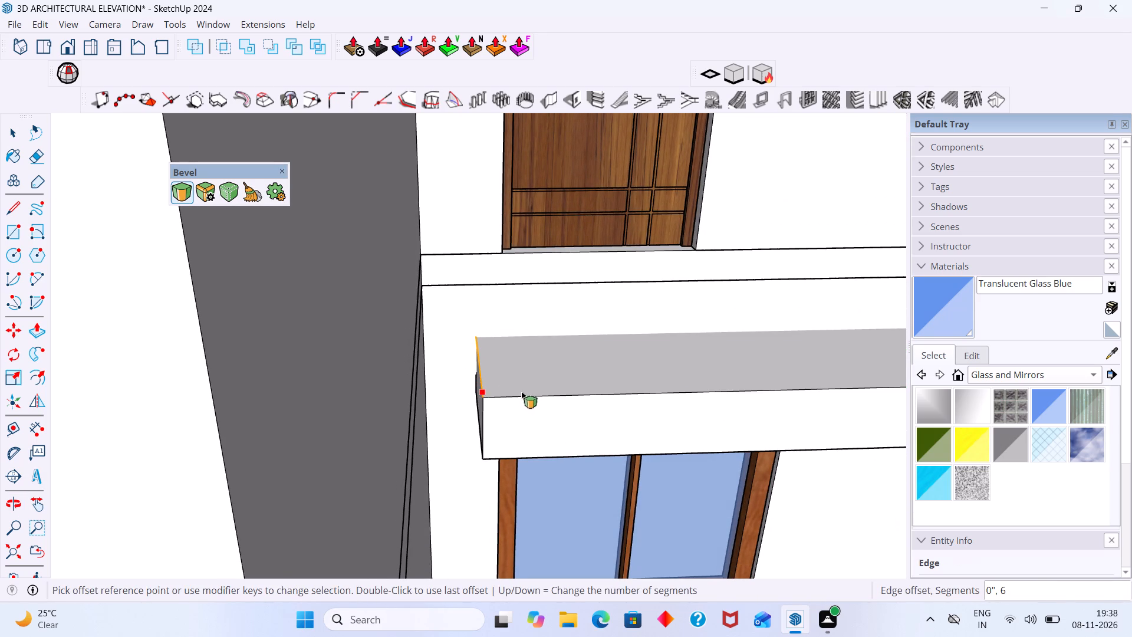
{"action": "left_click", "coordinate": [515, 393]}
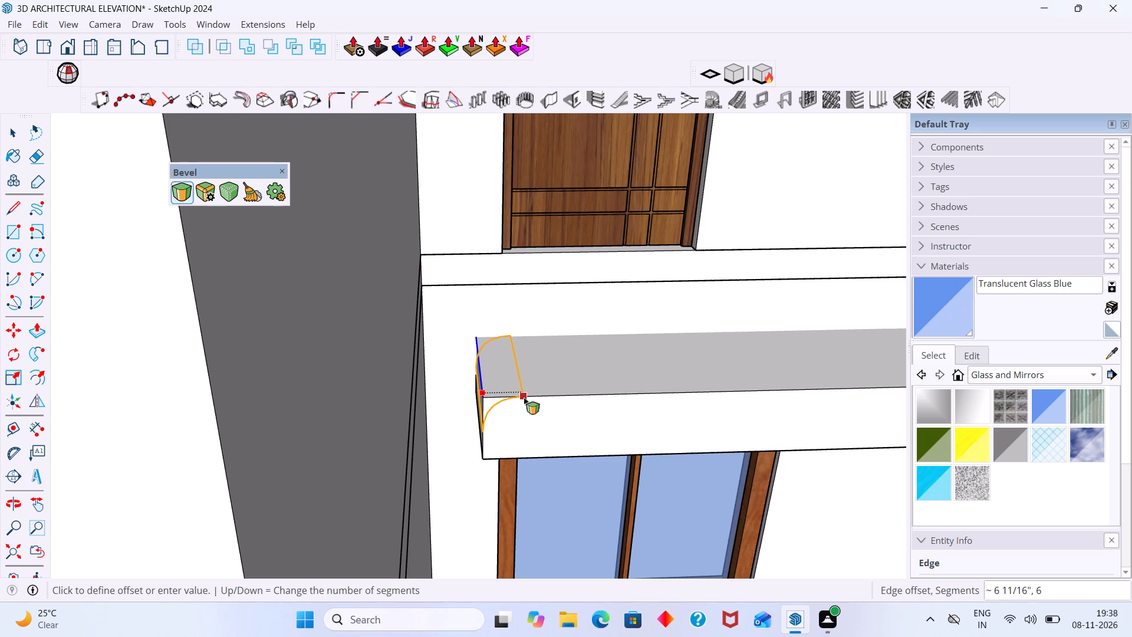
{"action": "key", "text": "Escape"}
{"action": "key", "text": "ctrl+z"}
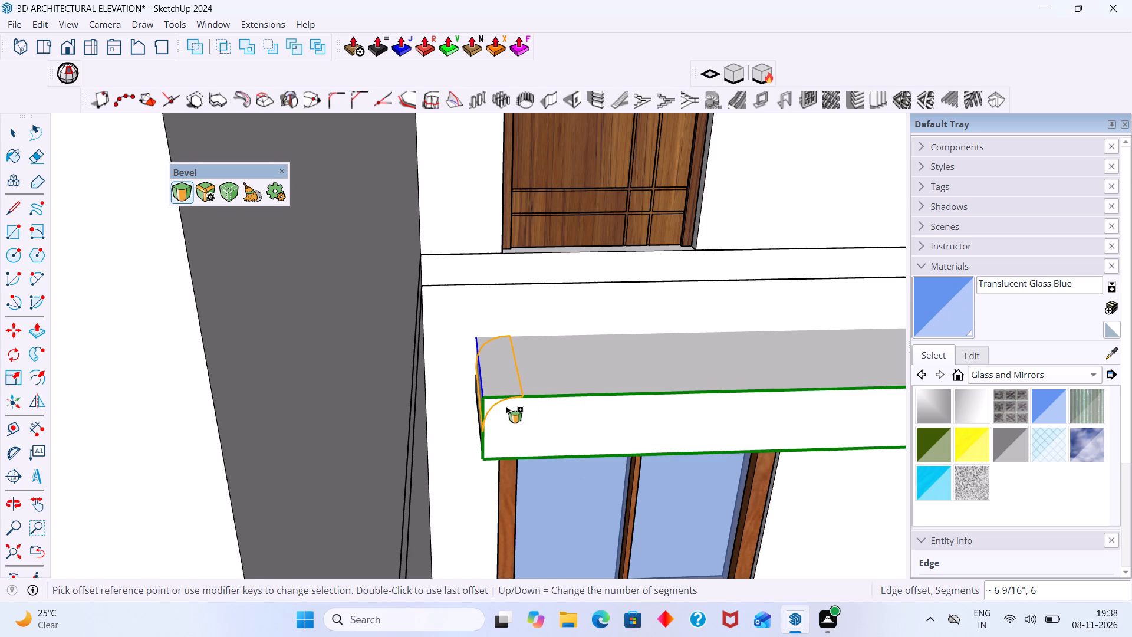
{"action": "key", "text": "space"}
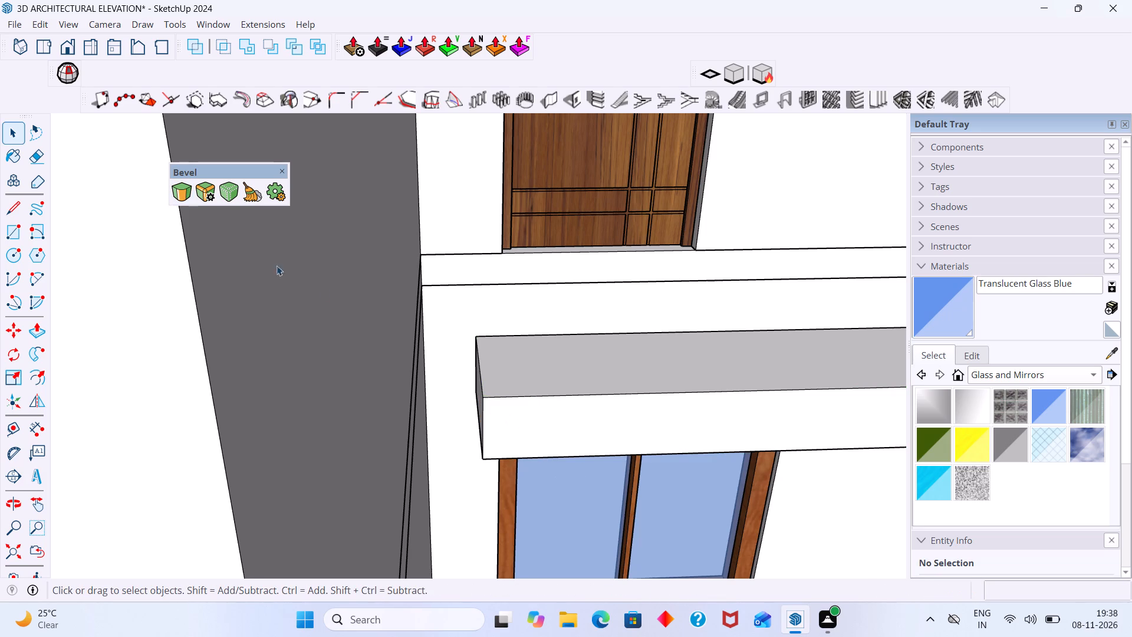
Bevel the front vertical edge at the lower band's free end with a 1' offset and 6 segments.
{"action": "left_click", "coordinate": [187, 197]}
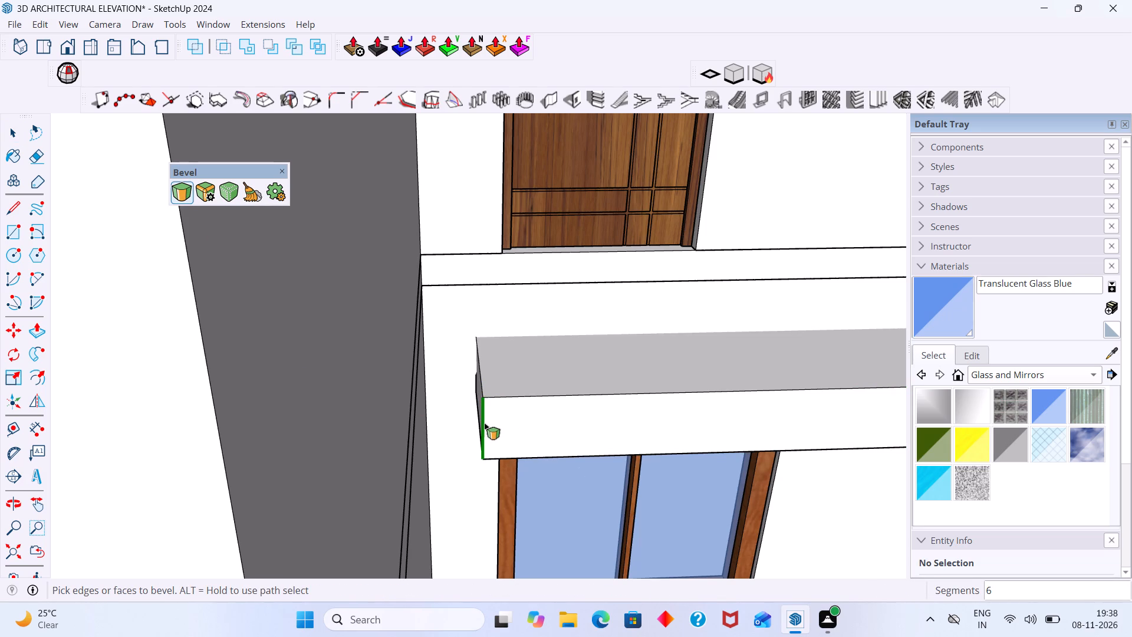
{"action": "left_click", "coordinate": [484, 423]}
{"action": "left_click", "coordinate": [478, 418]}
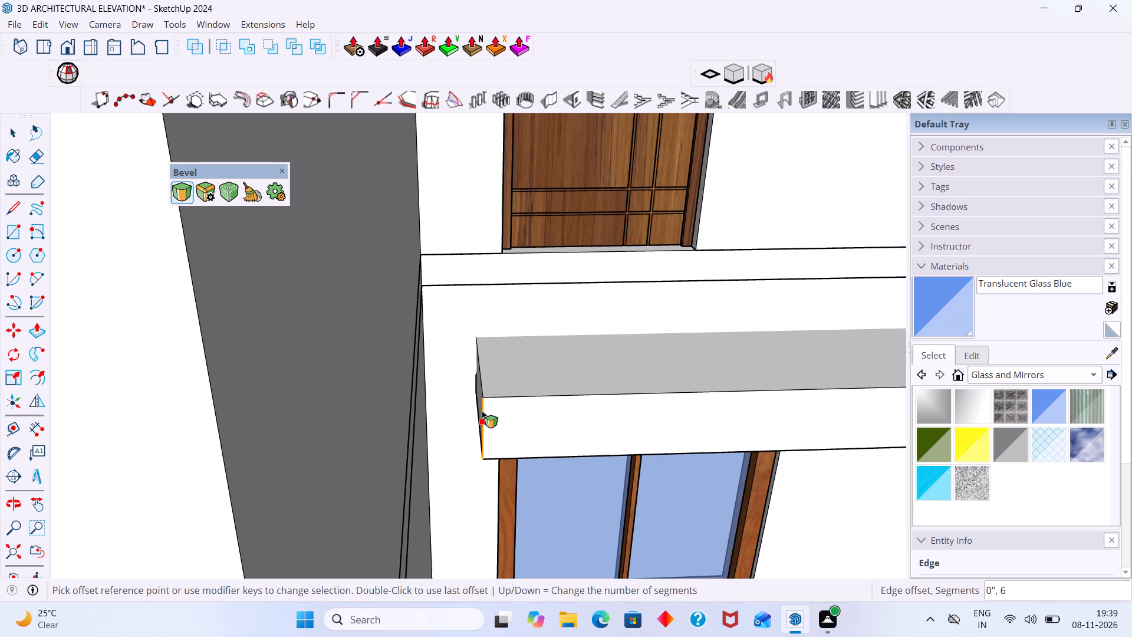
{"action": "left_click", "coordinate": [482, 411]}
{"action": "scroll", "coordinate": [465, 367], "scroll_direction": "up", "scroll_amount": 2}
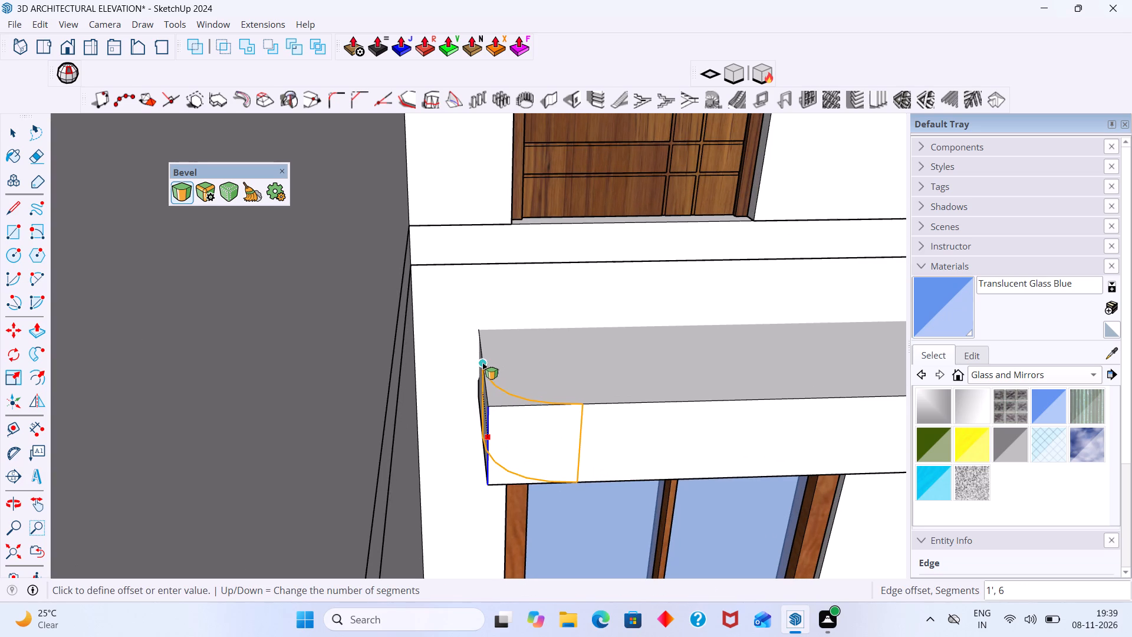
Compare the beveled free end of the balcony's lower band with the rounded balcony end in the reference photo.
{"action": "scroll", "coordinate": [496, 376], "scroll_direction": "down", "scroll_amount": 20}
{"action": "scroll", "coordinate": [496, 376], "scroll_direction": "down", "scroll_amount": 4}
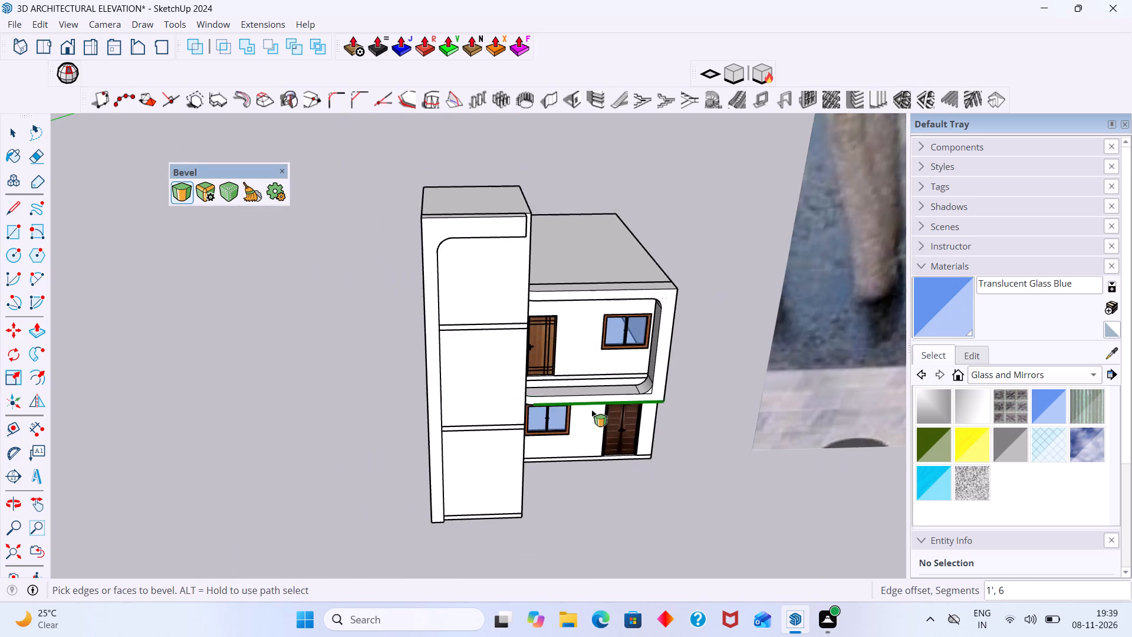
{"action": "scroll", "coordinate": [748, 392], "scroll_direction": "down", "scroll_amount": 7}
{"action": "middle_click_drag", "start_coordinate": [749, 413], "coordinate": [345, 415], "text": "shift"}
{"action": "scroll", "coordinate": [491, 397], "scroll_direction": "down", "scroll_amount": 4}
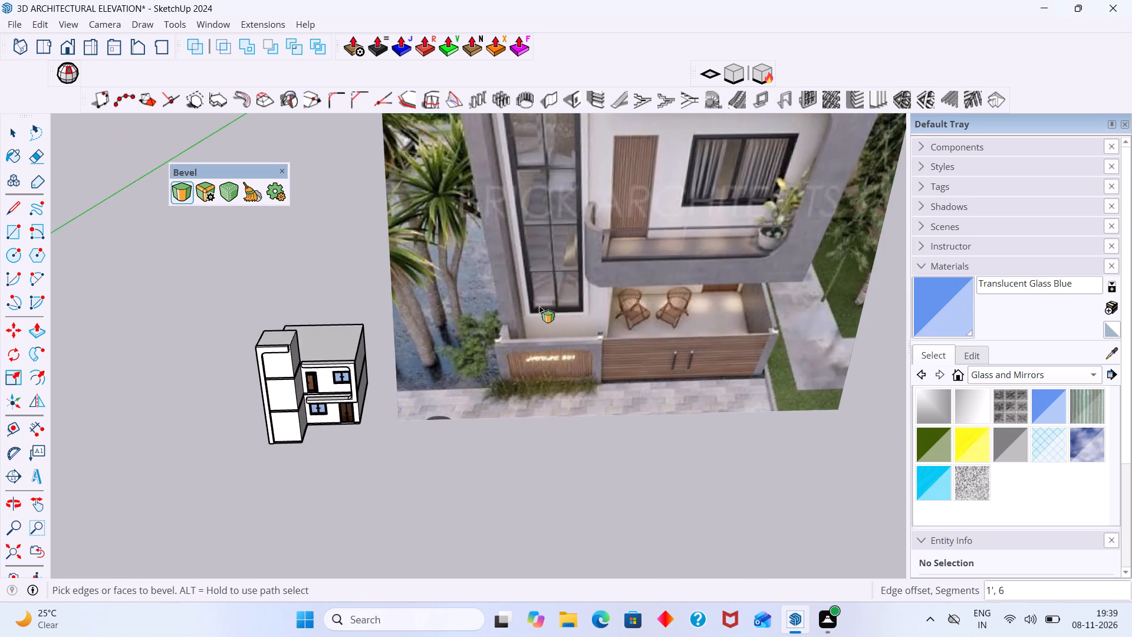
{"action": "scroll", "coordinate": [565, 280], "scroll_direction": "up", "scroll_amount": 12}
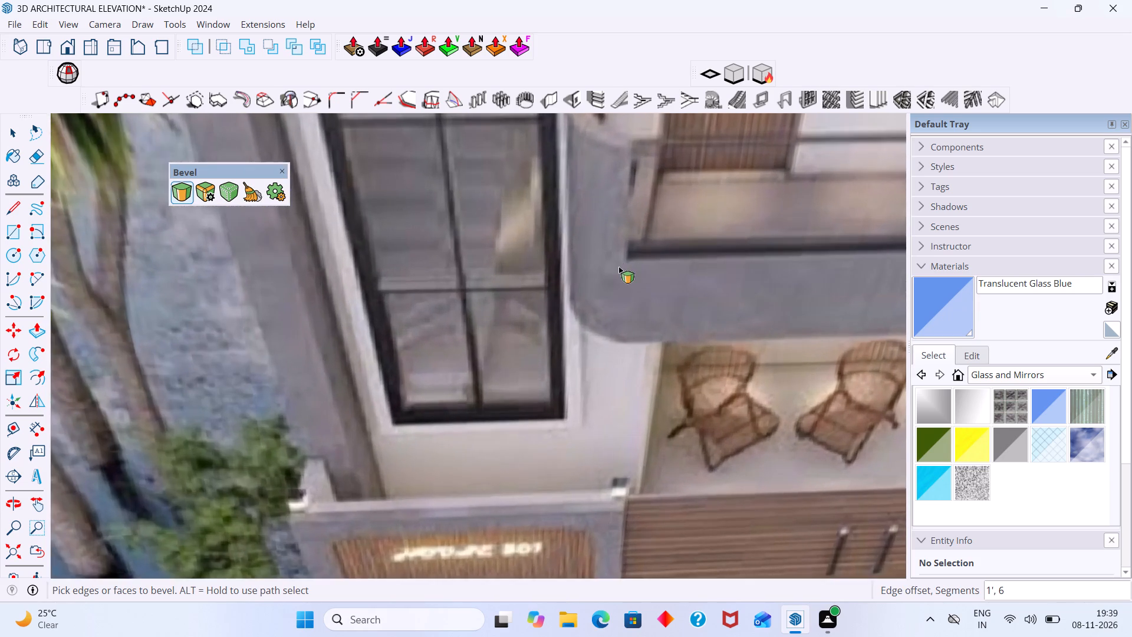
{"action": "scroll", "coordinate": [618, 267], "scroll_direction": "down", "scroll_amount": 5}
{"action": "scroll", "coordinate": [599, 316], "scroll_direction": "down", "scroll_amount": 6}
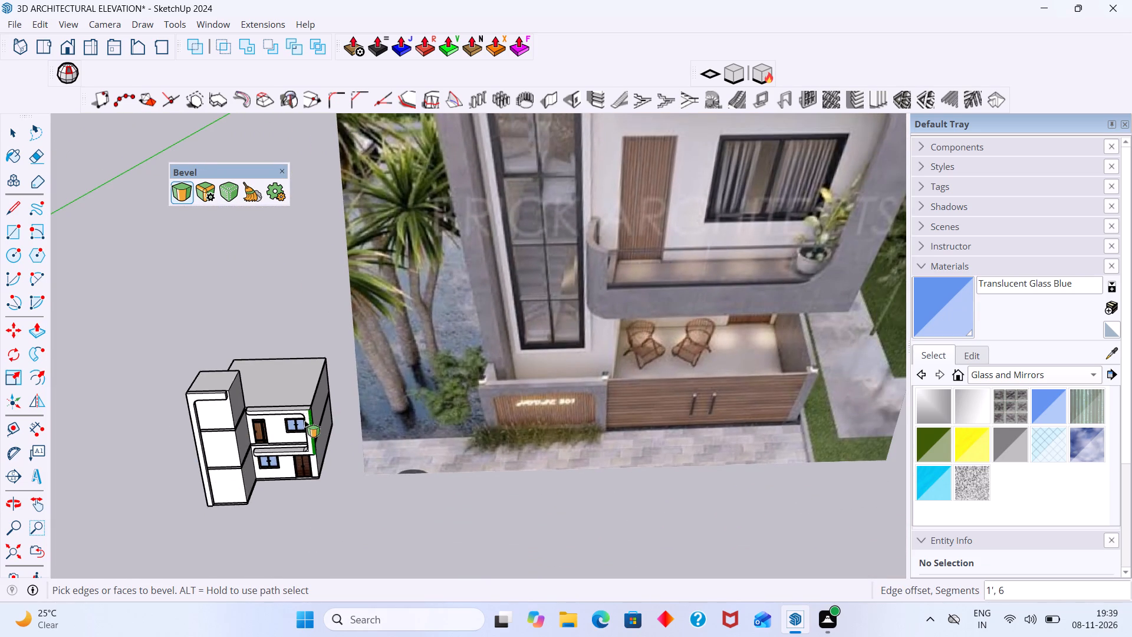
{"action": "scroll", "coordinate": [399, 379], "scroll_direction": "up", "scroll_amount": 2}
{"action": "scroll", "coordinate": [256, 415], "scroll_direction": "up", "scroll_amount": 2}
{"action": "scroll", "coordinate": [221, 470], "scroll_direction": "up", "scroll_amount": 12}
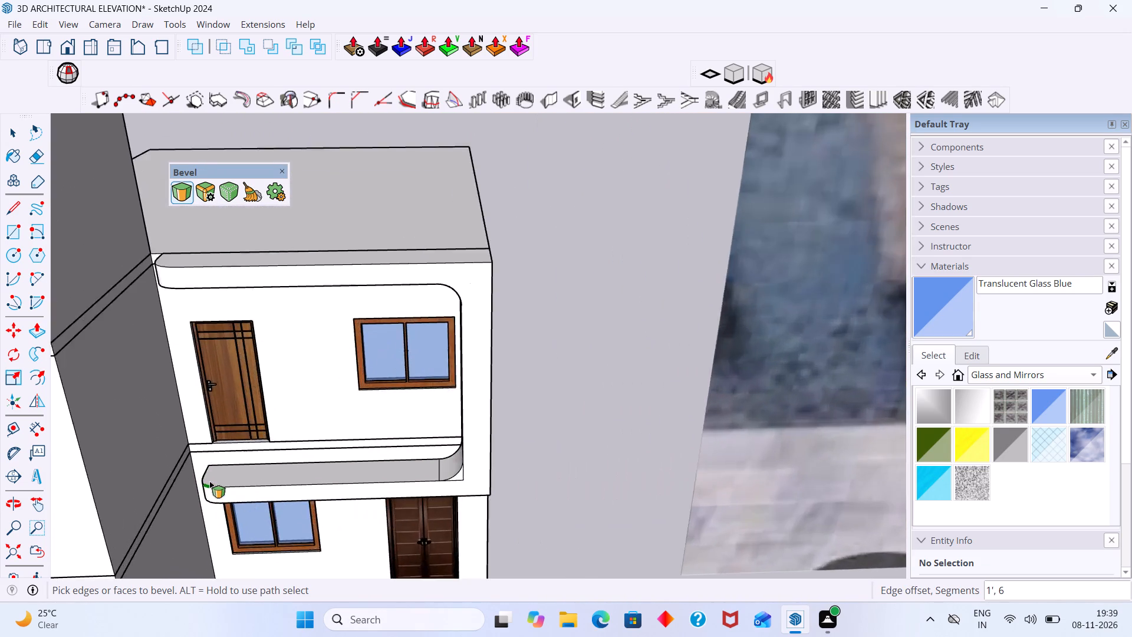
{"action": "scroll", "coordinate": [209, 481], "scroll_direction": "up", "scroll_amount": 3}
{"action": "scroll", "coordinate": [226, 477], "scroll_direction": "down", "scroll_amount": 17}
{"action": "scroll", "coordinate": [626, 403], "scroll_direction": "down", "scroll_amount": 3}
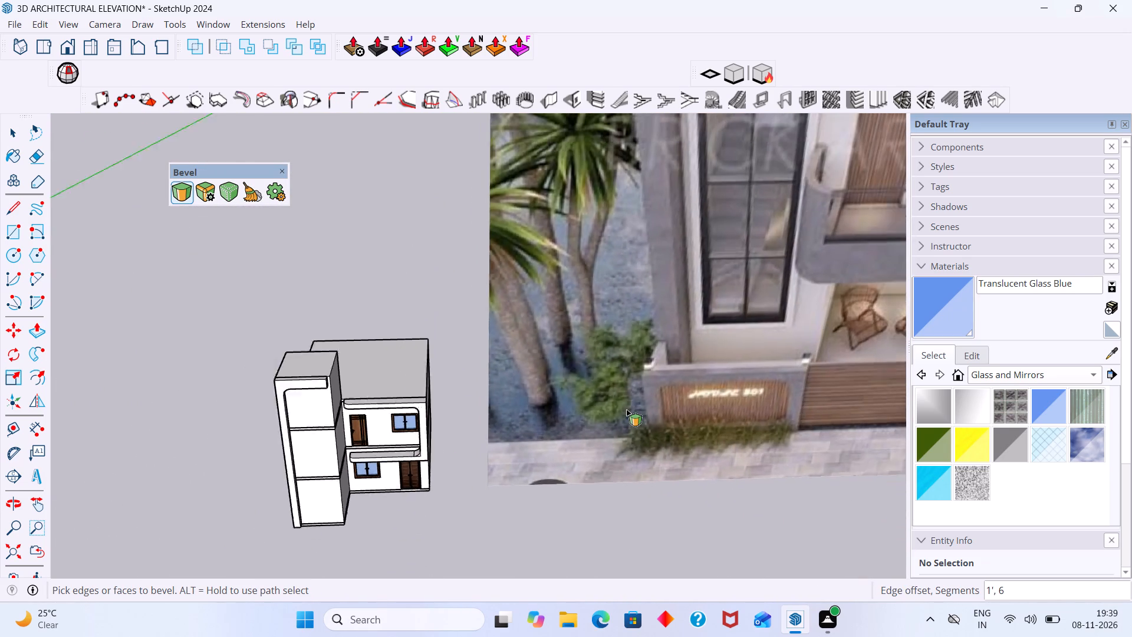
{"action": "scroll", "coordinate": [626, 409], "scroll_direction": "down", "scroll_amount": 1}
{"action": "middle_click_drag", "start_coordinate": [813, 321], "coordinate": [782, 196]}
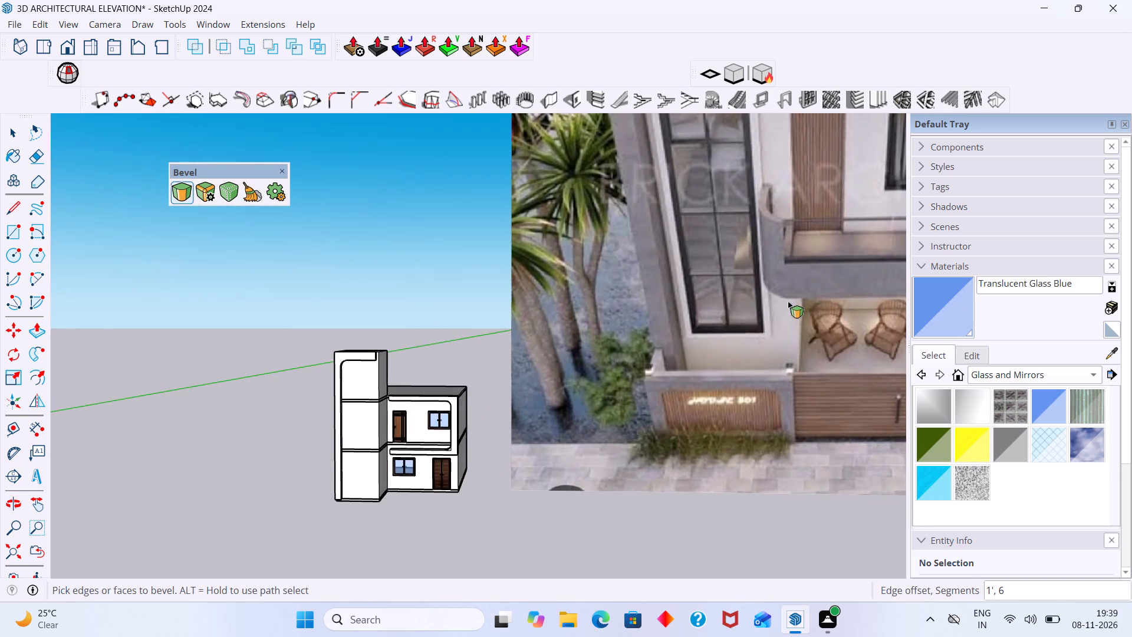
{"action": "middle_click_drag", "start_coordinate": [788, 295], "coordinate": [771, 257]}
{"action": "scroll", "coordinate": [771, 257], "scroll_direction": "down", "scroll_amount": 11}
{"action": "scroll", "coordinate": [769, 225], "scroll_direction": "up", "scroll_amount": 8}
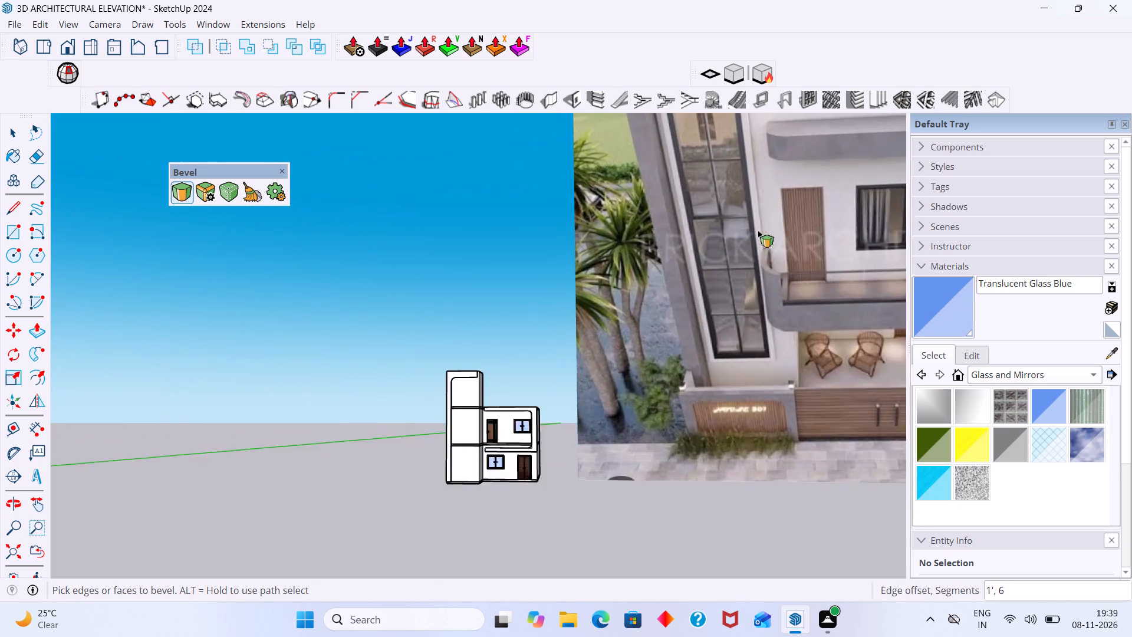
{"action": "scroll", "coordinate": [758, 231], "scroll_direction": "up", "scroll_amount": 2}
{"action": "middle_click", "coordinate": [759, 243]}
{"action": "scroll", "coordinate": [348, 550], "scroll_direction": "up", "scroll_amount": 2}
{"action": "scroll", "coordinate": [381, 517], "scroll_direction": "down", "scroll_amount": 5}
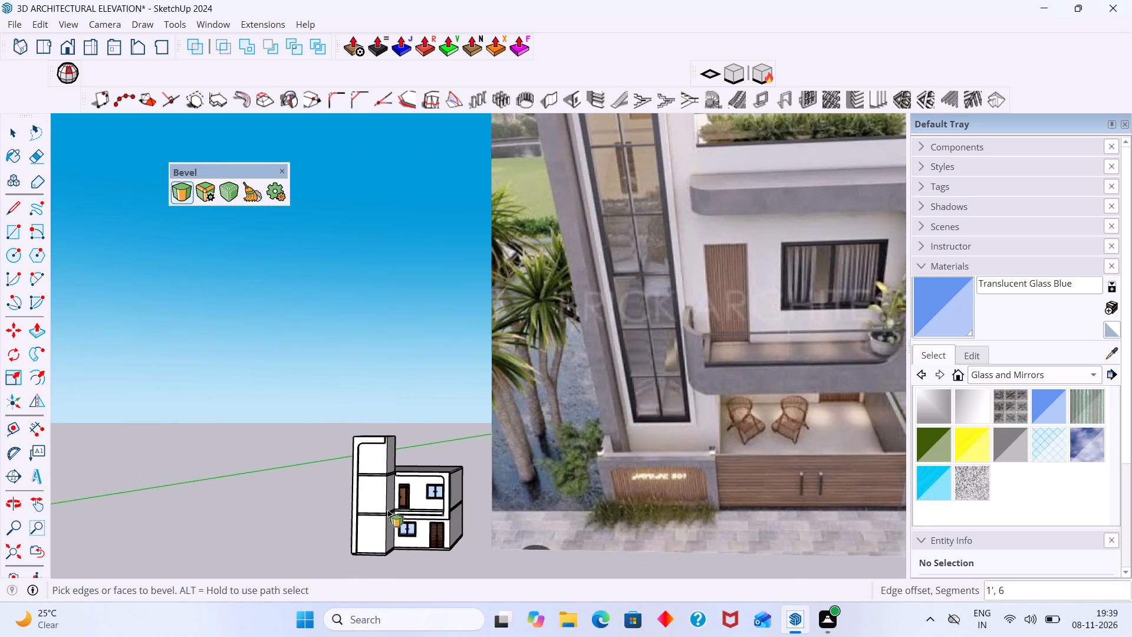
Compare the modelled balcony frame and its projection with the projecting balcony in the reference photo from several angles.
{"action": "scroll", "coordinate": [427, 485], "scroll_direction": "down", "scroll_amount": 5}
{"action": "scroll", "coordinate": [628, 290], "scroll_direction": "up", "scroll_amount": 2}
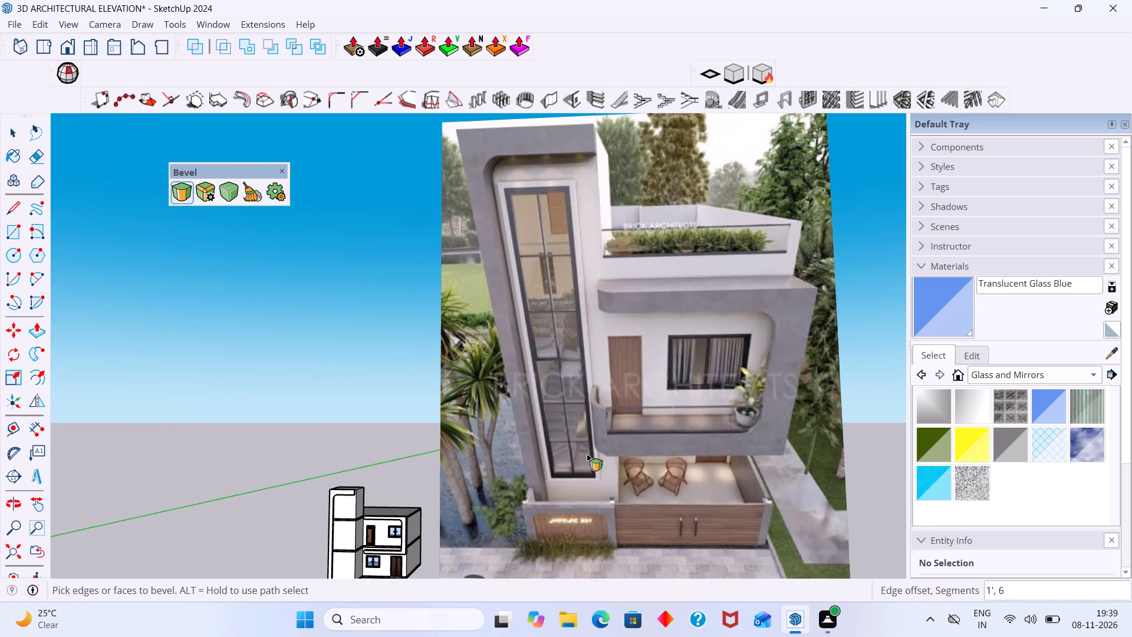
{"action": "scroll", "coordinate": [603, 497], "scroll_direction": "up", "scroll_amount": 7}
{"action": "scroll", "coordinate": [598, 434], "scroll_direction": "up", "scroll_amount": 2}
{"action": "middle_click_drag", "start_coordinate": [600, 439], "coordinate": [640, 446]}
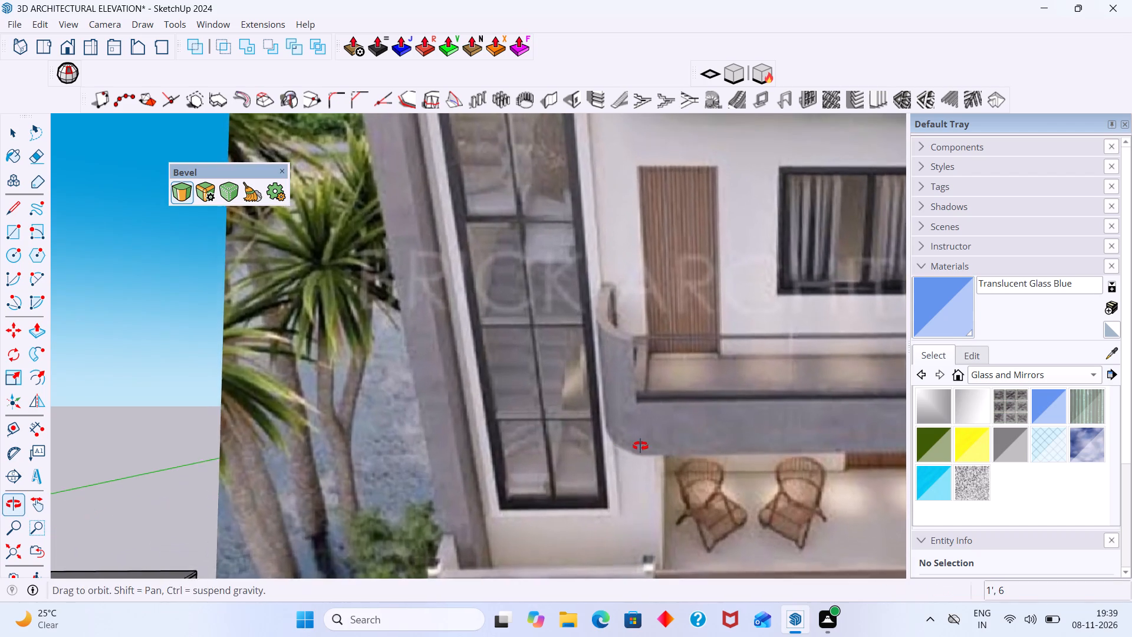
{"action": "middle_click_drag", "start_coordinate": [640, 446], "coordinate": [640, 447]}
{"action": "scroll", "coordinate": [635, 446], "scroll_direction": "up", "scroll_amount": 1}
{"action": "scroll", "coordinate": [634, 446], "scroll_direction": "down", "scroll_amount": 8}
{"action": "scroll", "coordinate": [371, 536], "scroll_direction": "down", "scroll_amount": 2}
{"action": "middle_click_drag", "start_coordinate": [365, 535], "coordinate": [554, 432]}
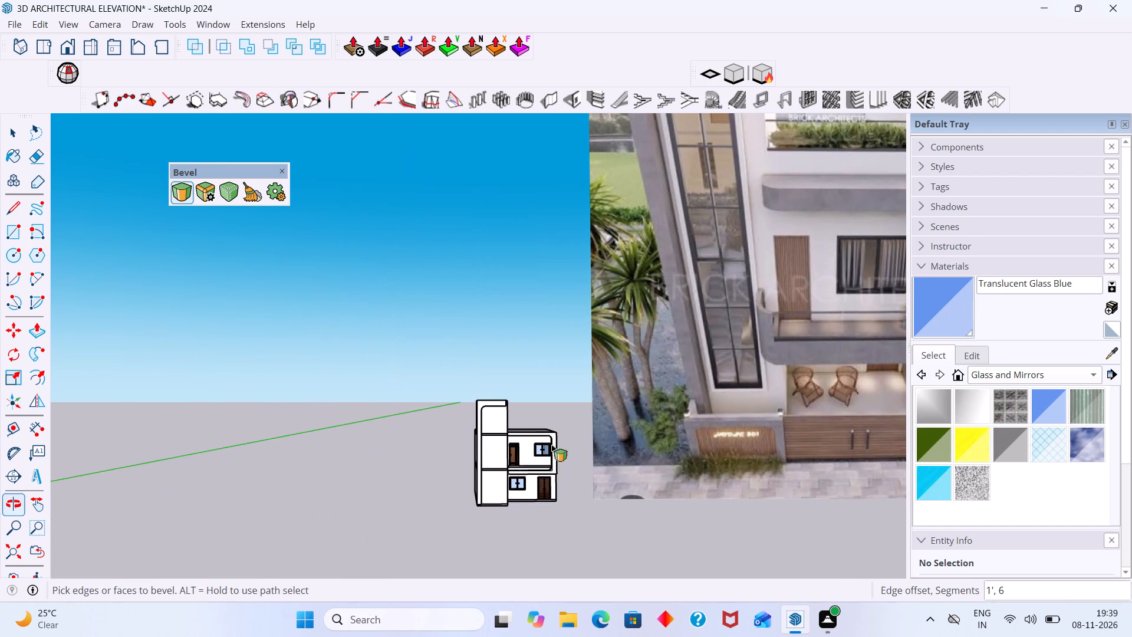
{"action": "middle_click_drag", "start_coordinate": [509, 490], "coordinate": [535, 525]}
{"action": "scroll", "coordinate": [524, 458], "scroll_direction": "up", "scroll_amount": 5}
{"action": "middle_click_drag", "start_coordinate": [499, 461], "coordinate": [416, 502]}
{"action": "scroll", "coordinate": [482, 488], "scroll_direction": "up", "scroll_amount": 6}
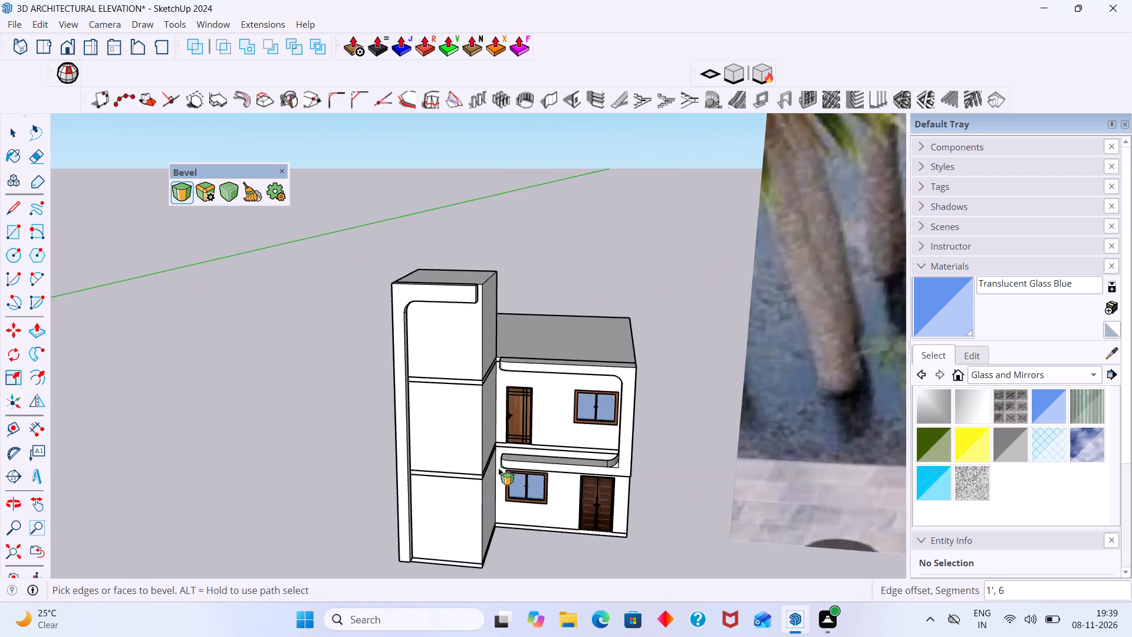
{"action": "scroll", "coordinate": [498, 468], "scroll_direction": "down", "scroll_amount": 19}
{"action": "scroll", "coordinate": [670, 407], "scroll_direction": "up", "scroll_amount": 7}
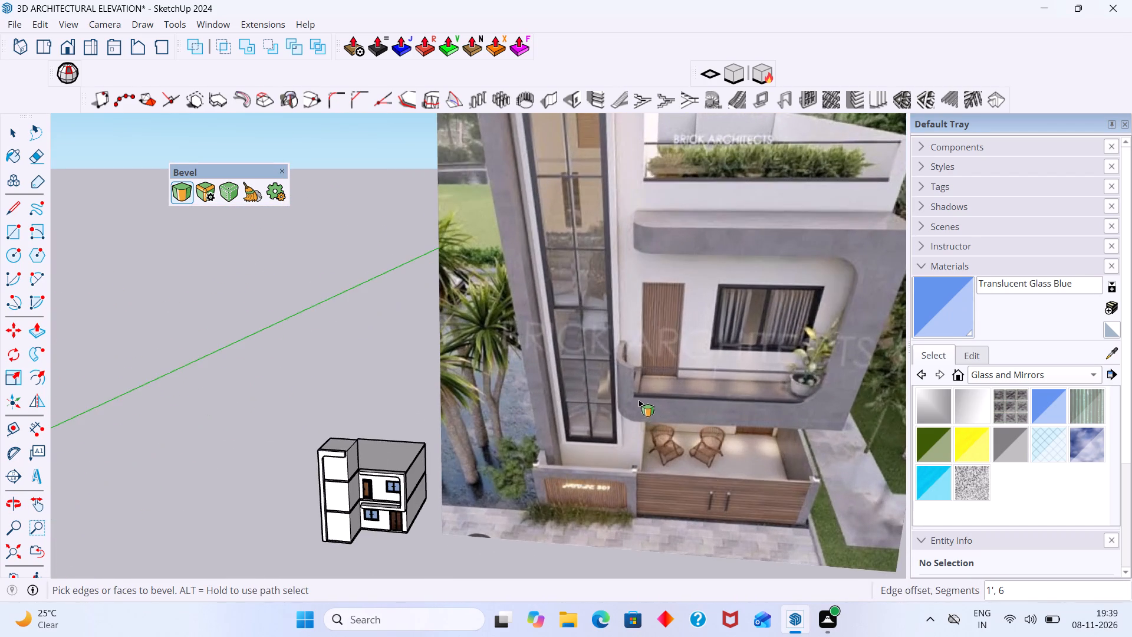
{"action": "middle_click_drag", "start_coordinate": [637, 402], "coordinate": [631, 310]}
{"action": "middle_click_drag", "start_coordinate": [657, 367], "coordinate": [611, 263]}
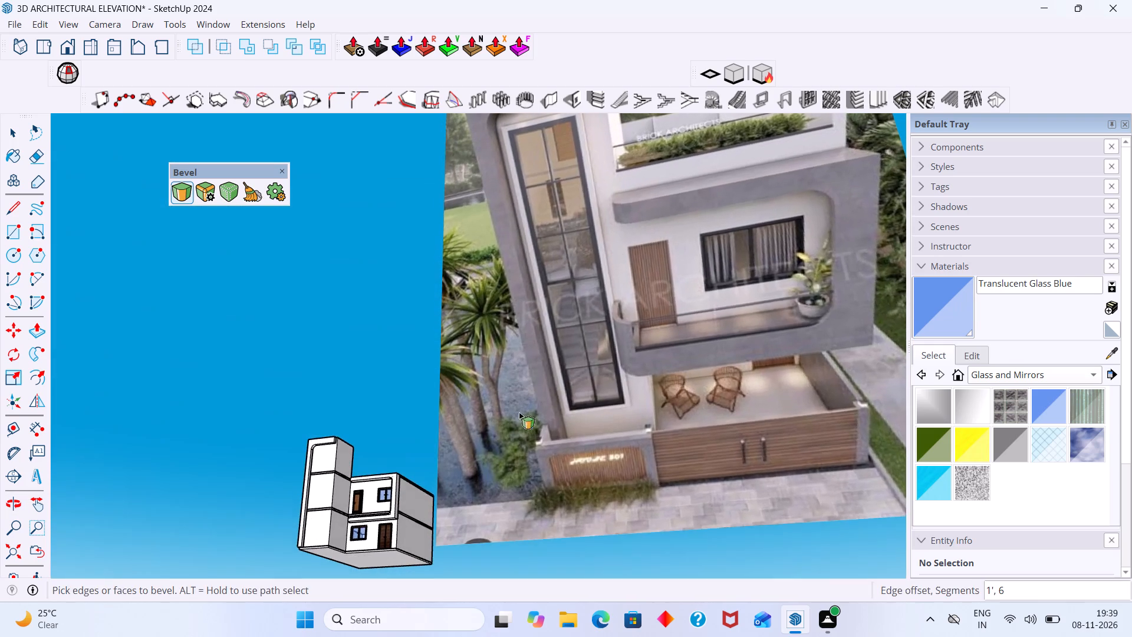
{"action": "middle_click_drag", "start_coordinate": [370, 488], "coordinate": [338, 556]}
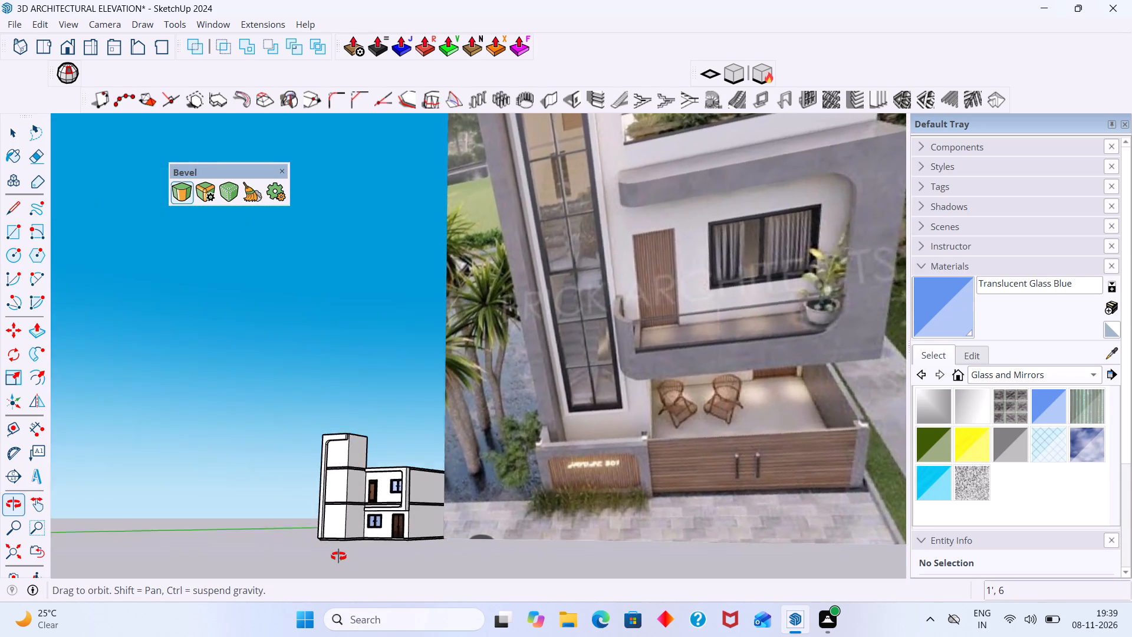
{"action": "middle_click_drag", "start_coordinate": [338, 556], "coordinate": [452, 582]}
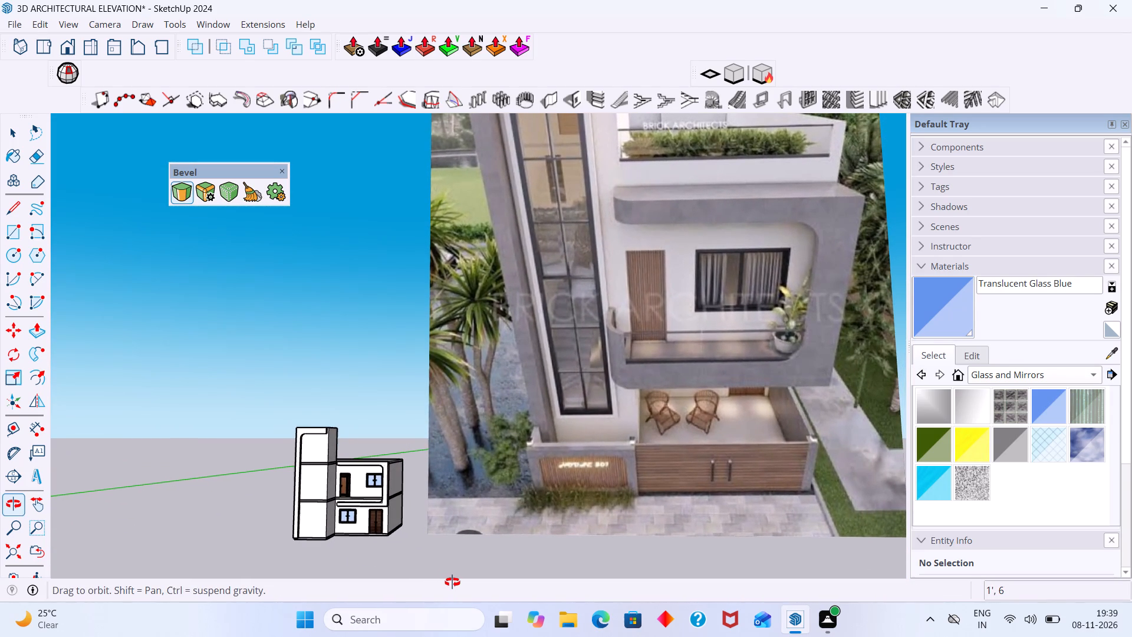
{"action": "middle_click_drag", "start_coordinate": [452, 582], "coordinate": [433, 574]}
{"action": "scroll", "coordinate": [348, 518], "scroll_direction": "up", "scroll_amount": 6}
{"action": "scroll", "coordinate": [409, 497], "scroll_direction": "down", "scroll_amount": 5}
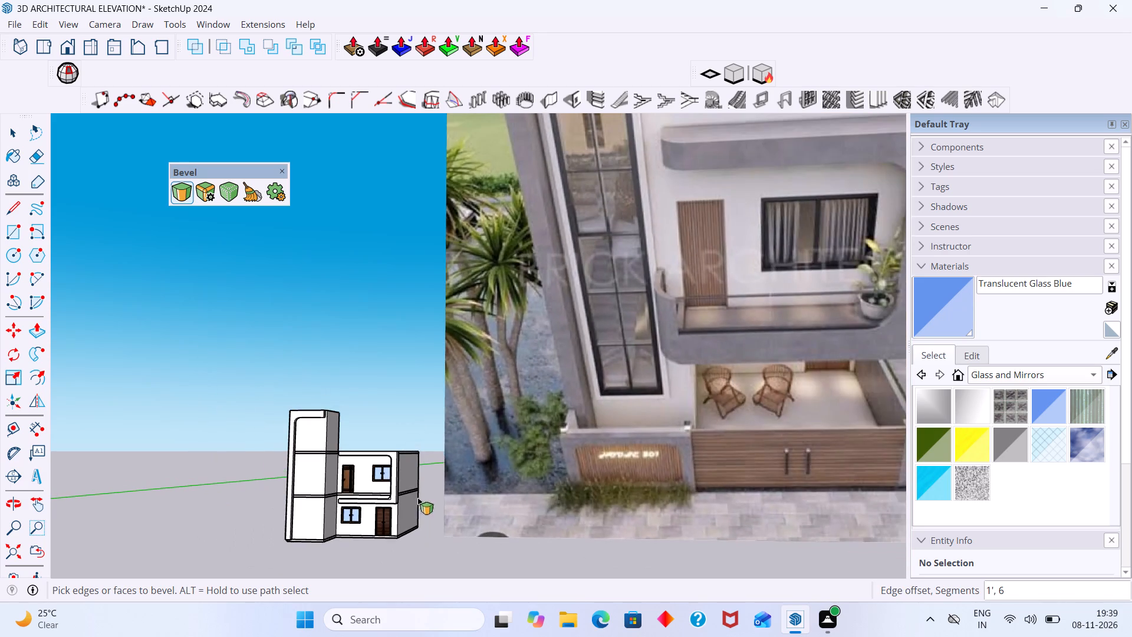
{"action": "scroll", "coordinate": [451, 490], "scroll_direction": "down", "scroll_amount": 3}
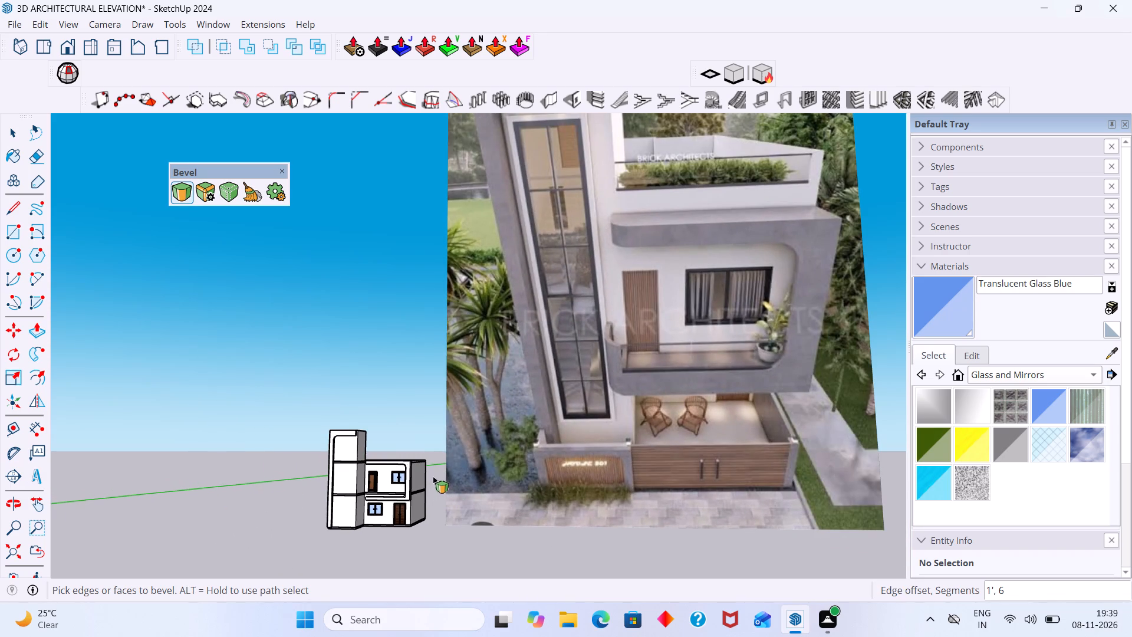
{"action": "middle_click_drag", "start_coordinate": [439, 530], "coordinate": [445, 533]}
{"action": "middle_click_drag", "start_coordinate": [432, 507], "coordinate": [475, 546]}
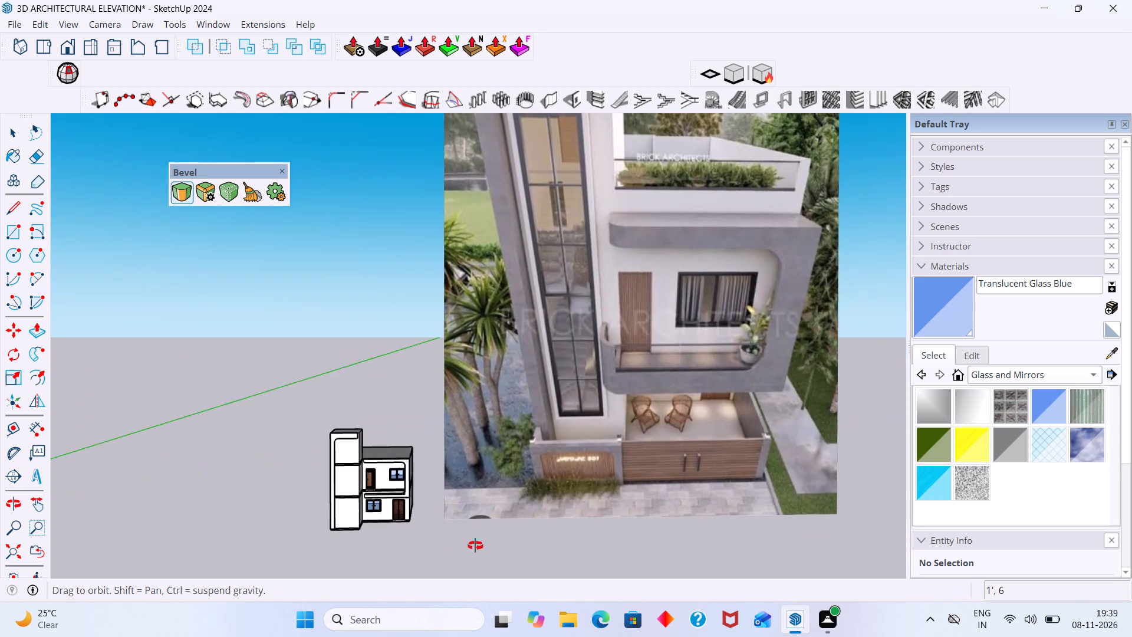
{"action": "middle_click_drag", "start_coordinate": [475, 546], "coordinate": [477, 546]}
{"action": "scroll", "coordinate": [414, 480], "scroll_direction": "up", "scroll_amount": 6}
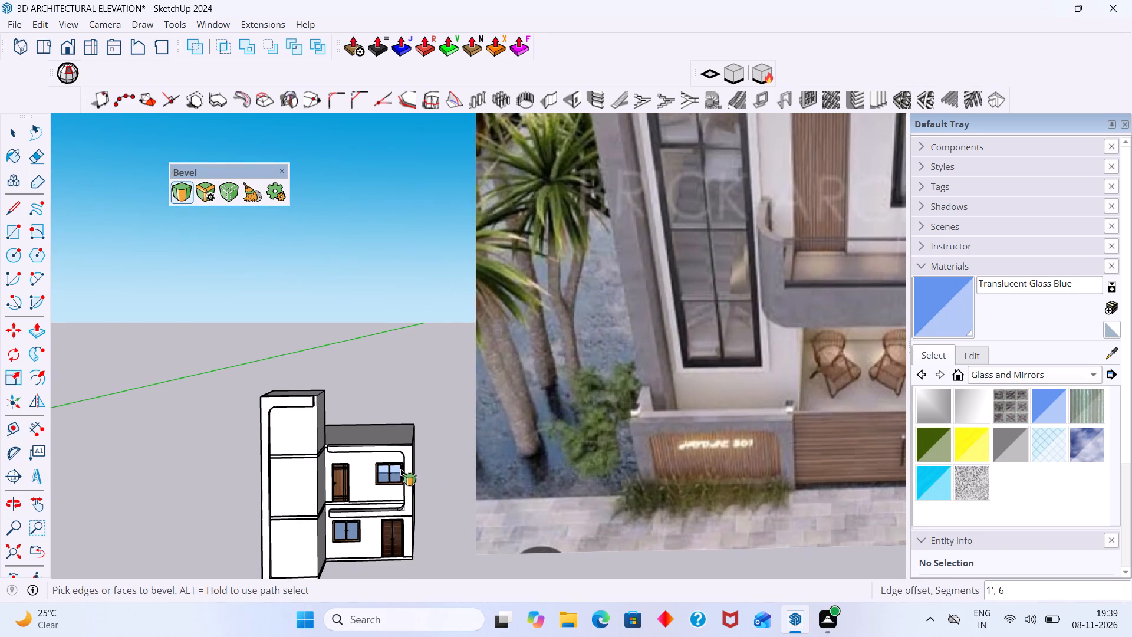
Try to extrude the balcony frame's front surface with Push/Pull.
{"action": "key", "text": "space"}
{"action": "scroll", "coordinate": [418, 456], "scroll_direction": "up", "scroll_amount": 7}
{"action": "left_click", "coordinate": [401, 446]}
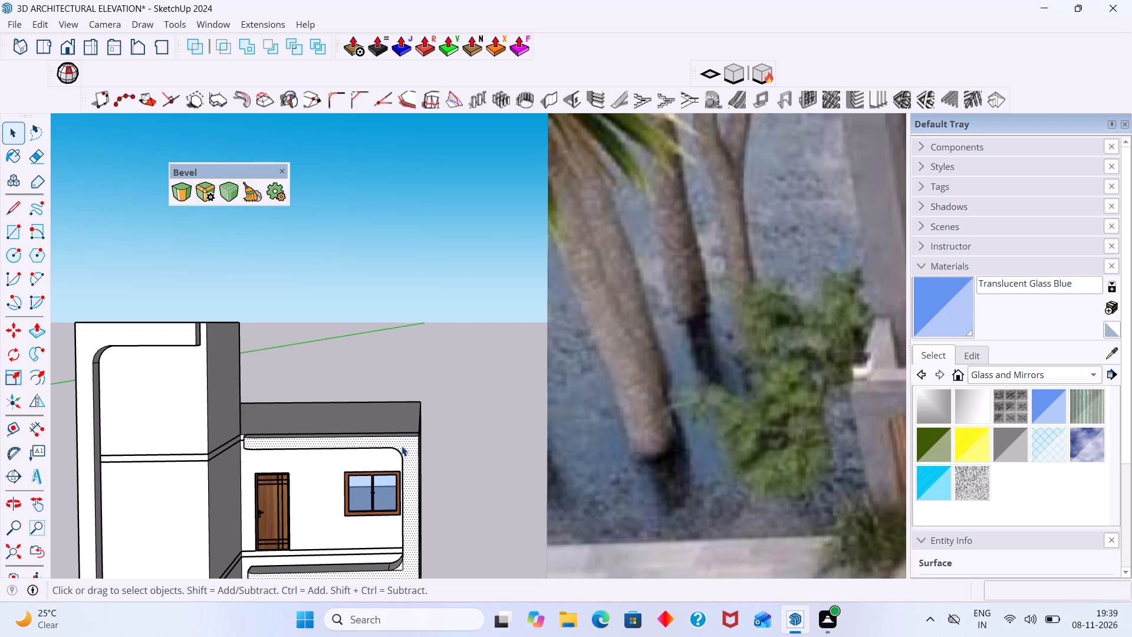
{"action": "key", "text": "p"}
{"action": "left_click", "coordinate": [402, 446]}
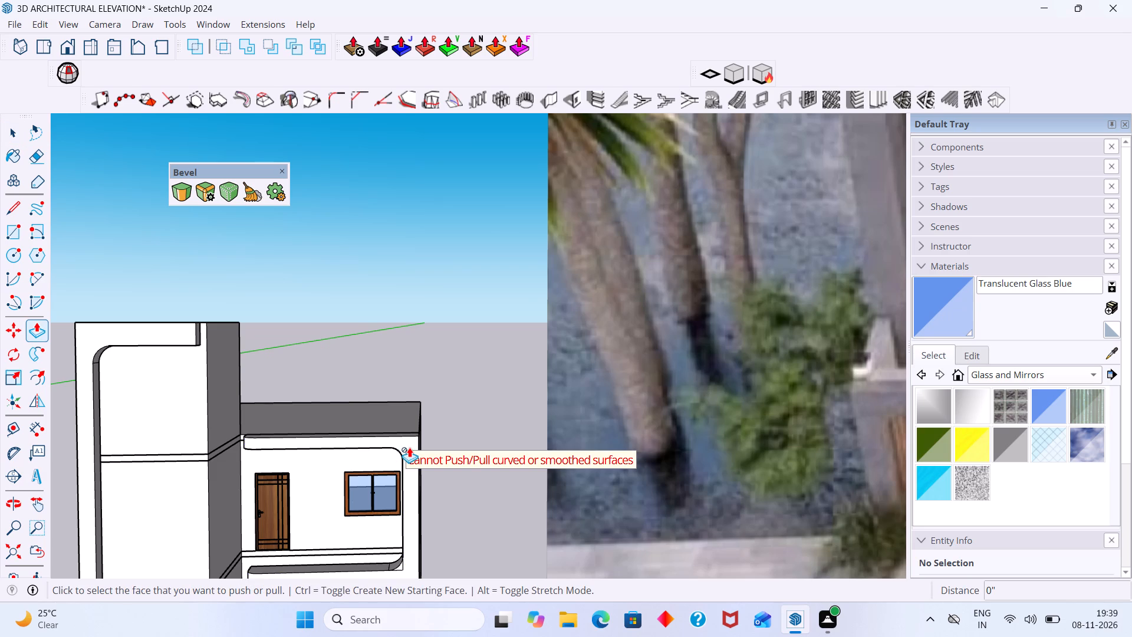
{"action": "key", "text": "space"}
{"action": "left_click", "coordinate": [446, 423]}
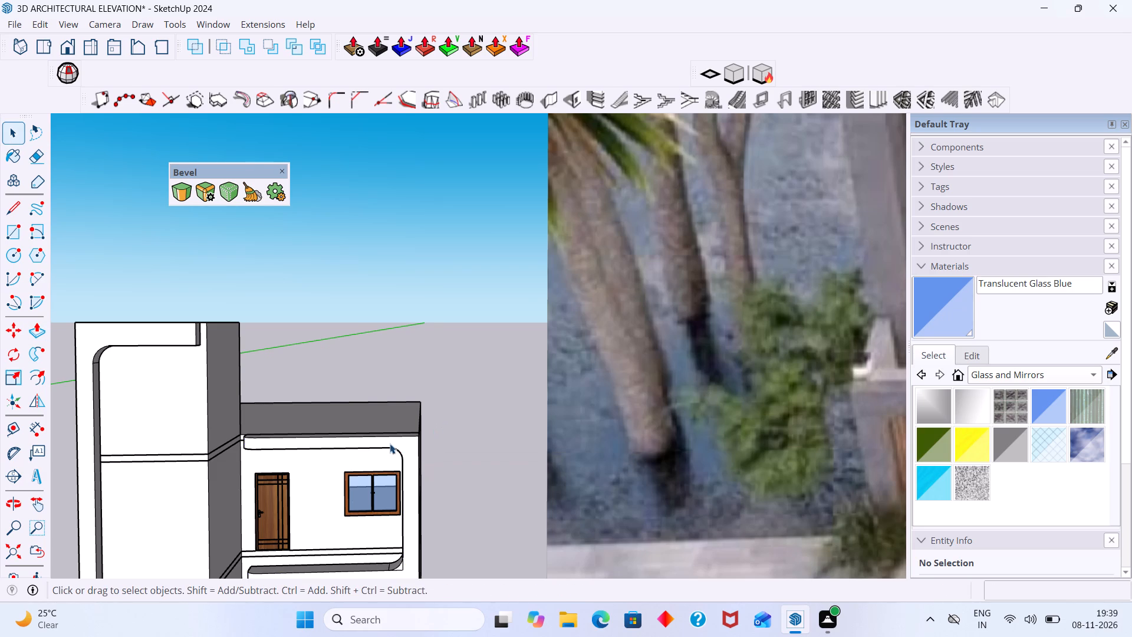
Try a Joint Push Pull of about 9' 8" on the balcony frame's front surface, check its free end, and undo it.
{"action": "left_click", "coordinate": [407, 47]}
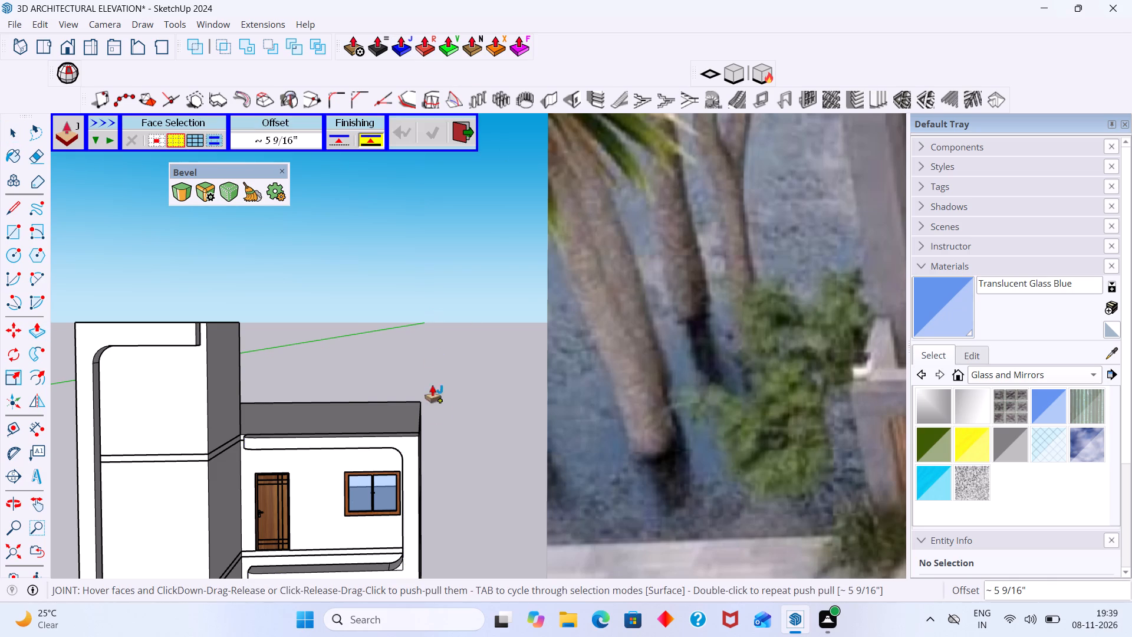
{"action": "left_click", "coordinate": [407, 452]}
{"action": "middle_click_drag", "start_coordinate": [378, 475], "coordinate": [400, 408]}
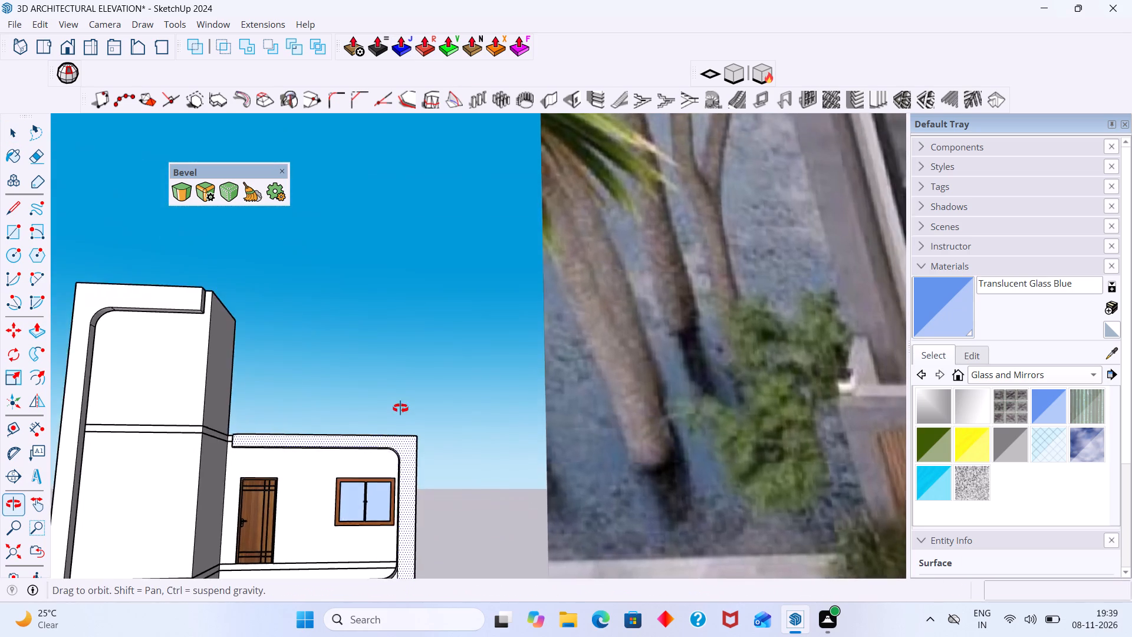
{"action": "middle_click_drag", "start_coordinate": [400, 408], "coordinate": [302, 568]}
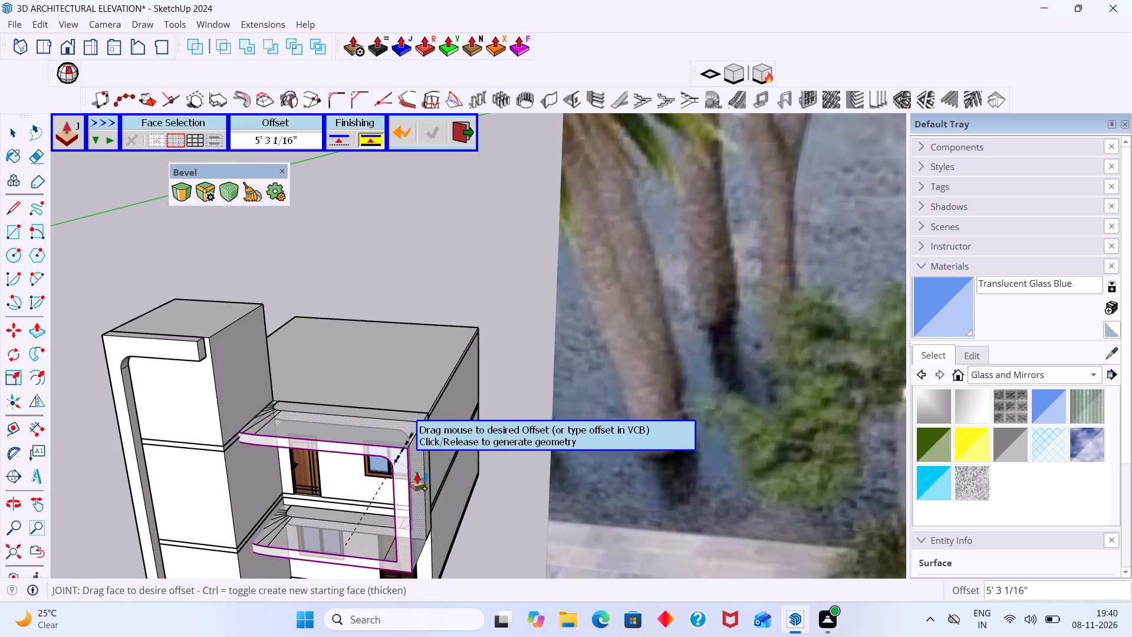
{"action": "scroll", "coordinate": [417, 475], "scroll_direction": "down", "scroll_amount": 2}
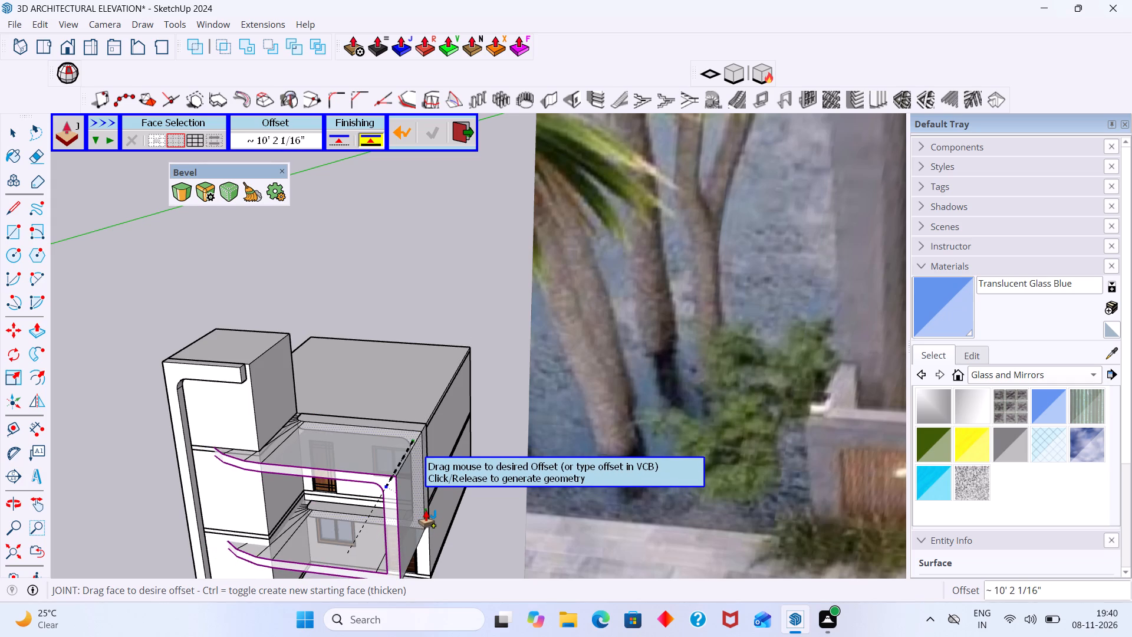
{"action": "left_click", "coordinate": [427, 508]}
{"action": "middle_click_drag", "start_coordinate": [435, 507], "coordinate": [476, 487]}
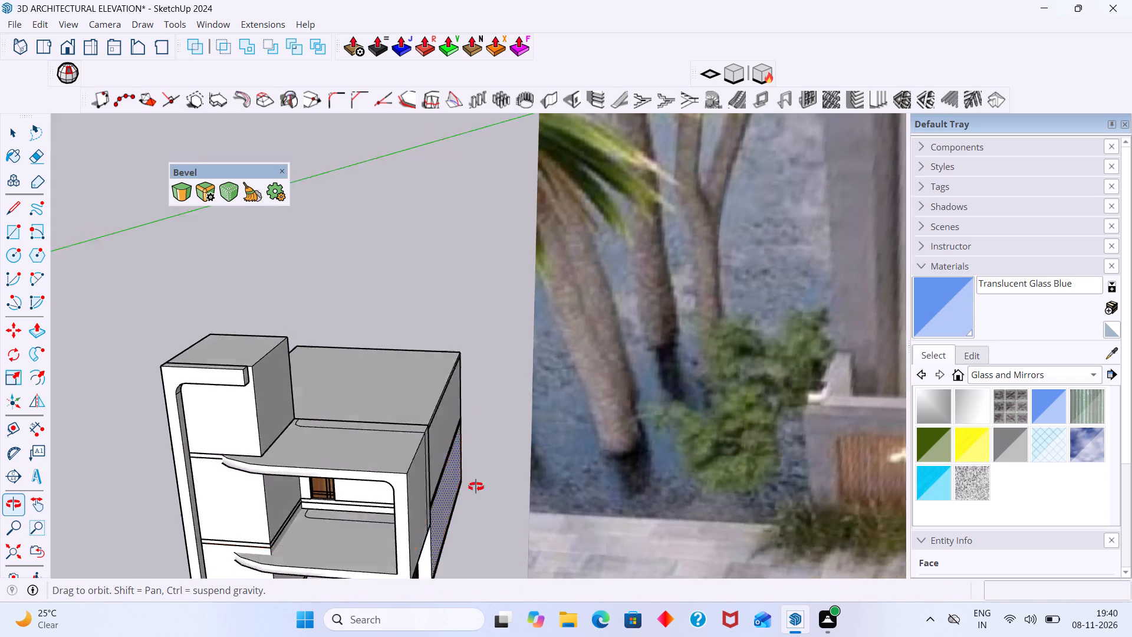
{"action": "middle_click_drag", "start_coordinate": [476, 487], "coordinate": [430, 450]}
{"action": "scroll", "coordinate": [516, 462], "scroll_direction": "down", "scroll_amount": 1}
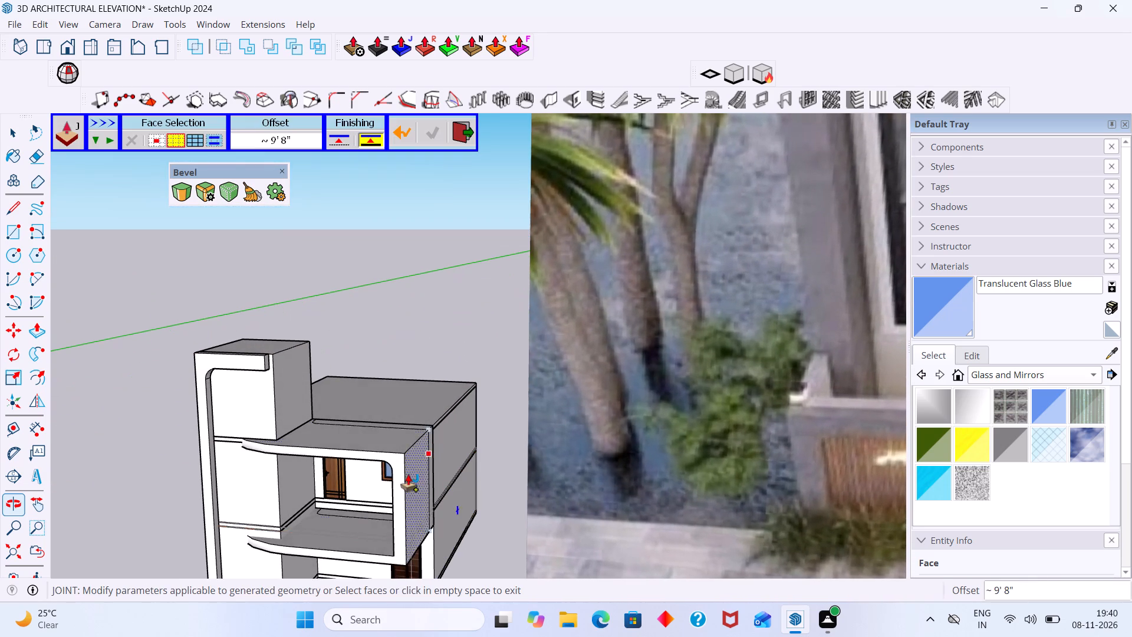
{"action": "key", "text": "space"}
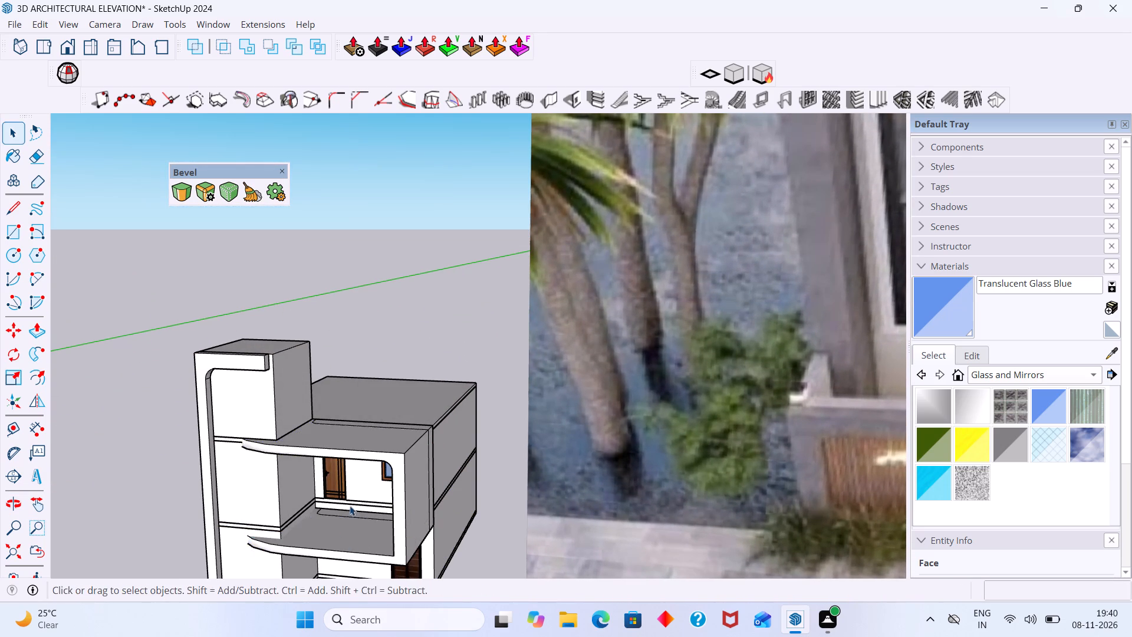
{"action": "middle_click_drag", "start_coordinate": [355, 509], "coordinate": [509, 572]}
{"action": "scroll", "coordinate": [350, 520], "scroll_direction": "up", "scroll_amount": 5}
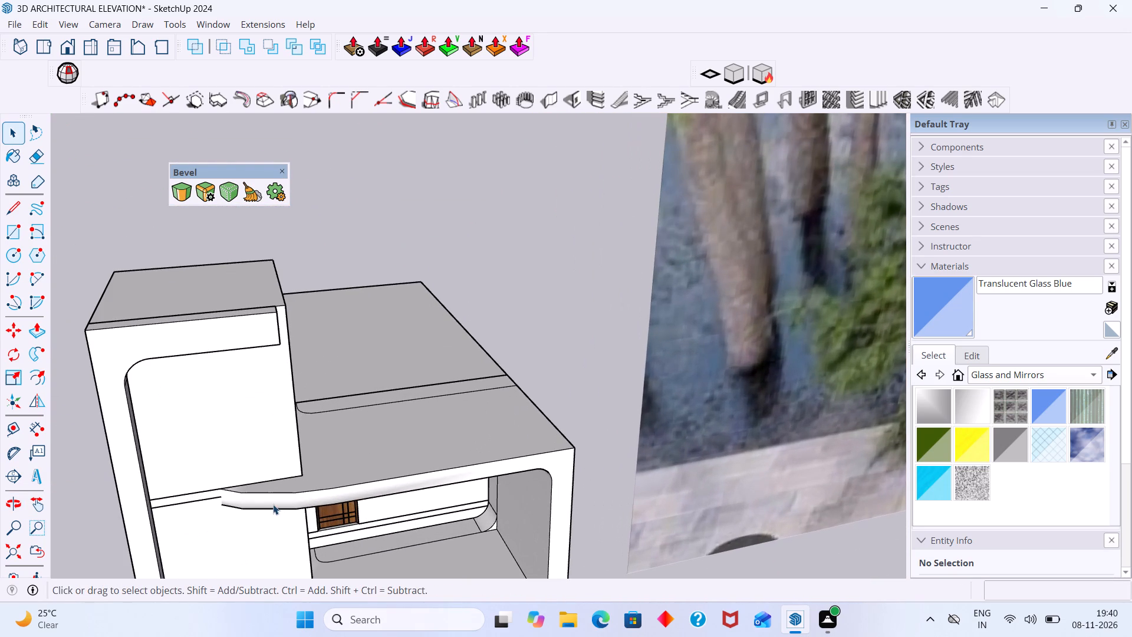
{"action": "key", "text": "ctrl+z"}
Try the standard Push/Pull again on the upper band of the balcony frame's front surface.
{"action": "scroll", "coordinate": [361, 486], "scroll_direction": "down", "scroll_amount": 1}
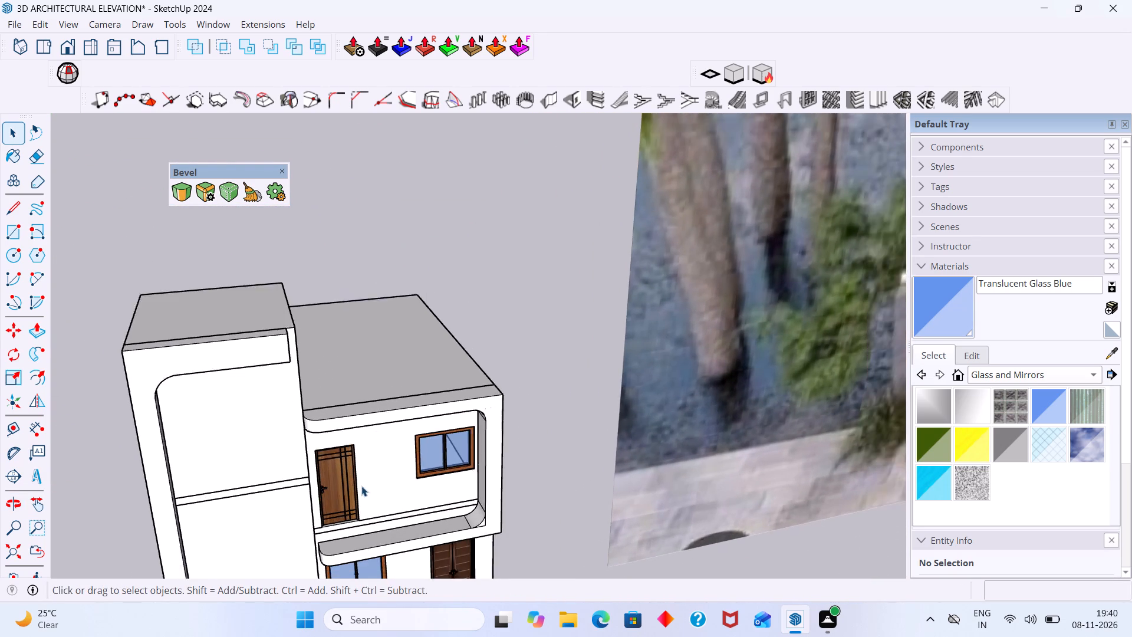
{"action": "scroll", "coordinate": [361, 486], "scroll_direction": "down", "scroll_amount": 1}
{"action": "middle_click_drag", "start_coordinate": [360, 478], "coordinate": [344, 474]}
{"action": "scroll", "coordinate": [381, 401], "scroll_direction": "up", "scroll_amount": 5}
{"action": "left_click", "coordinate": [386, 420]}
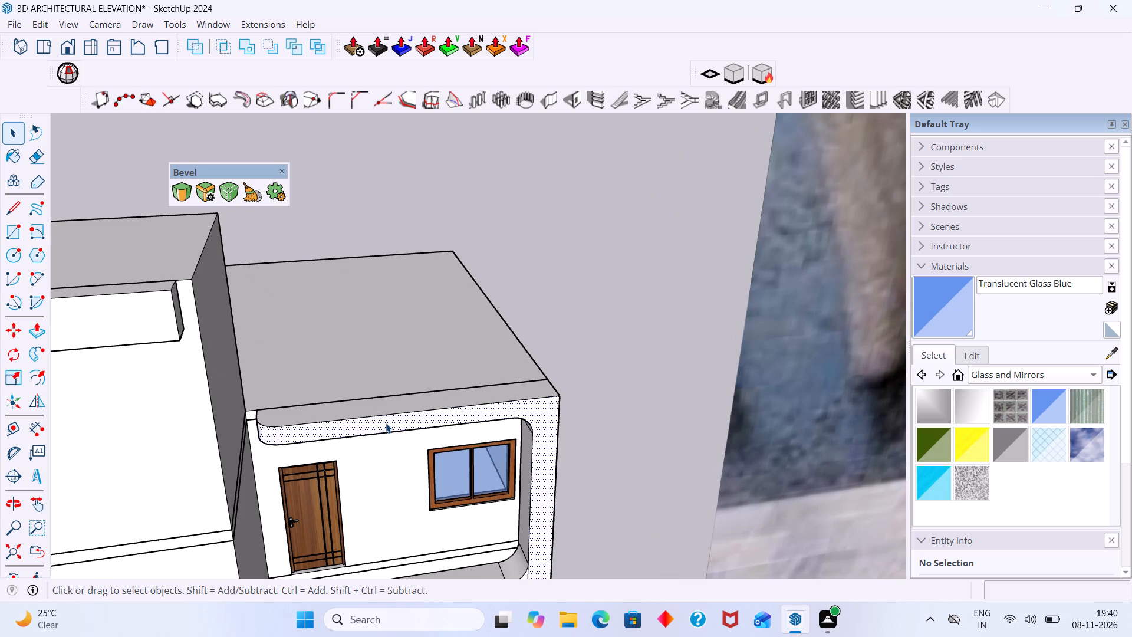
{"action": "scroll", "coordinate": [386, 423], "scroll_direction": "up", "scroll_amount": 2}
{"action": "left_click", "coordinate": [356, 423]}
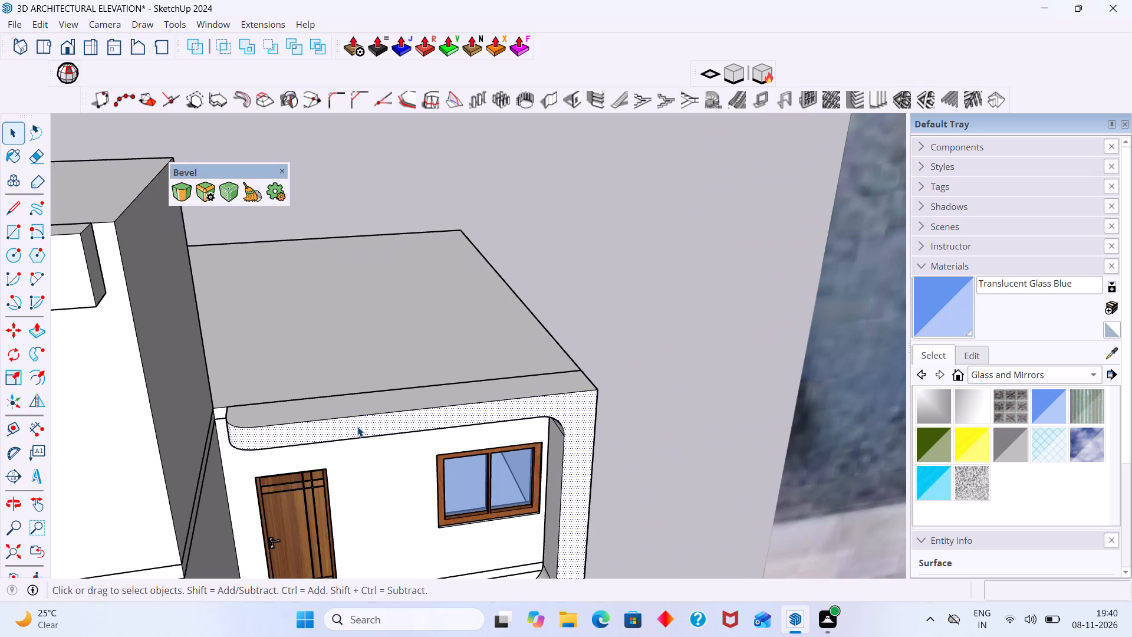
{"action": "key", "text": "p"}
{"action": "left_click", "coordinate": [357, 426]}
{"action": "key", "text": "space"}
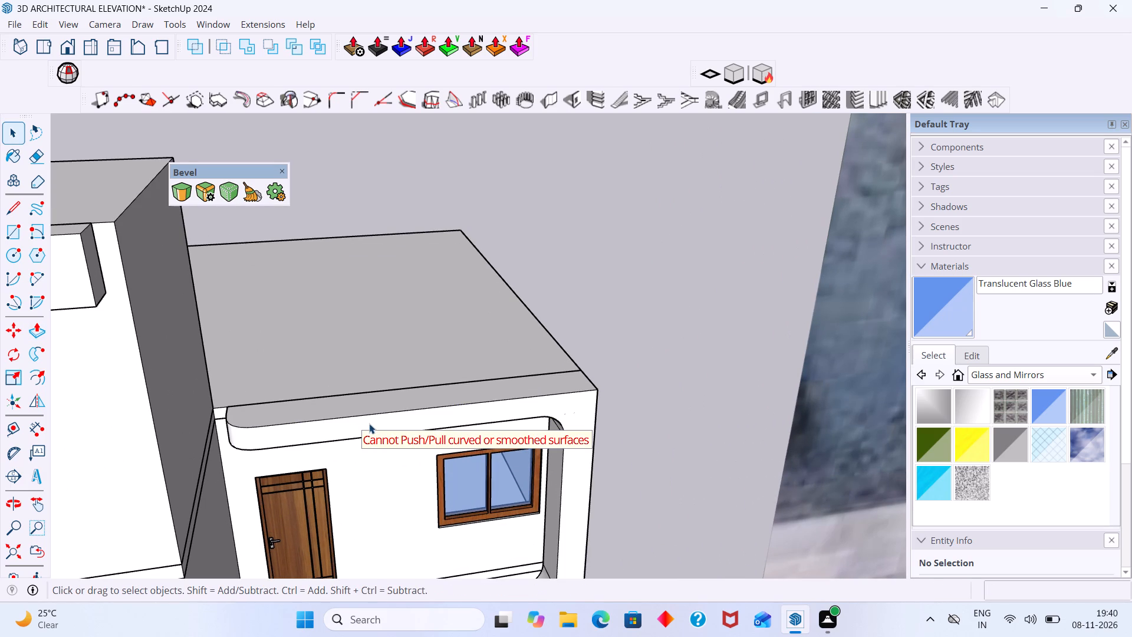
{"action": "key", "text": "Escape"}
Extrude the balcony frame's front surface outward by about 9' 9" with Joint Push Pull.
{"action": "left_click", "coordinate": [360, 425]}
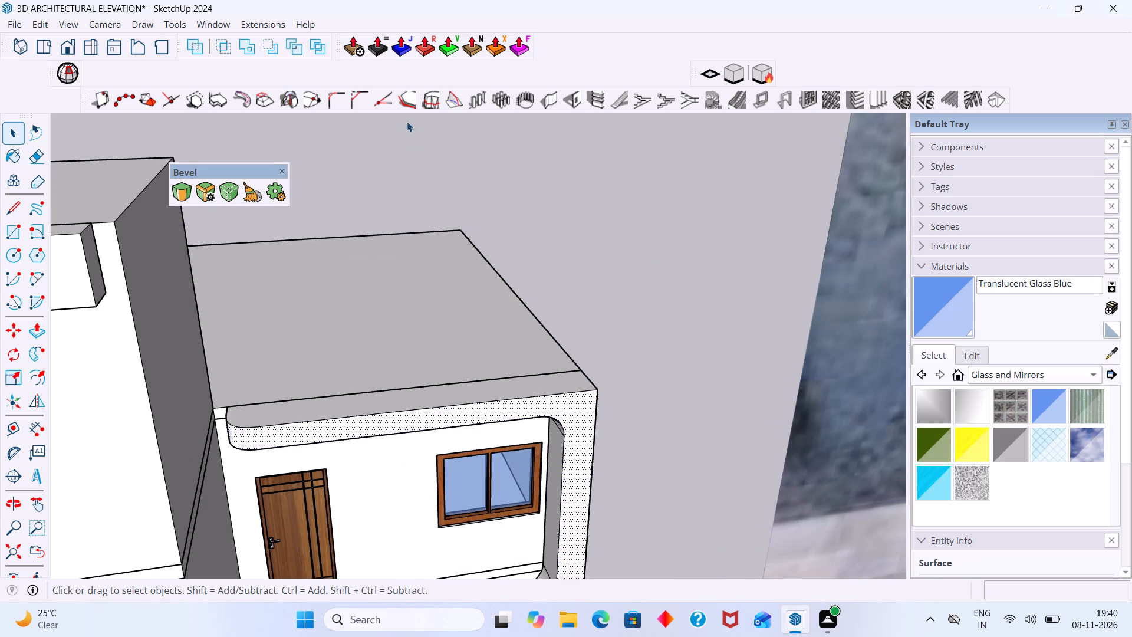
{"action": "left_click", "coordinate": [411, 50]}
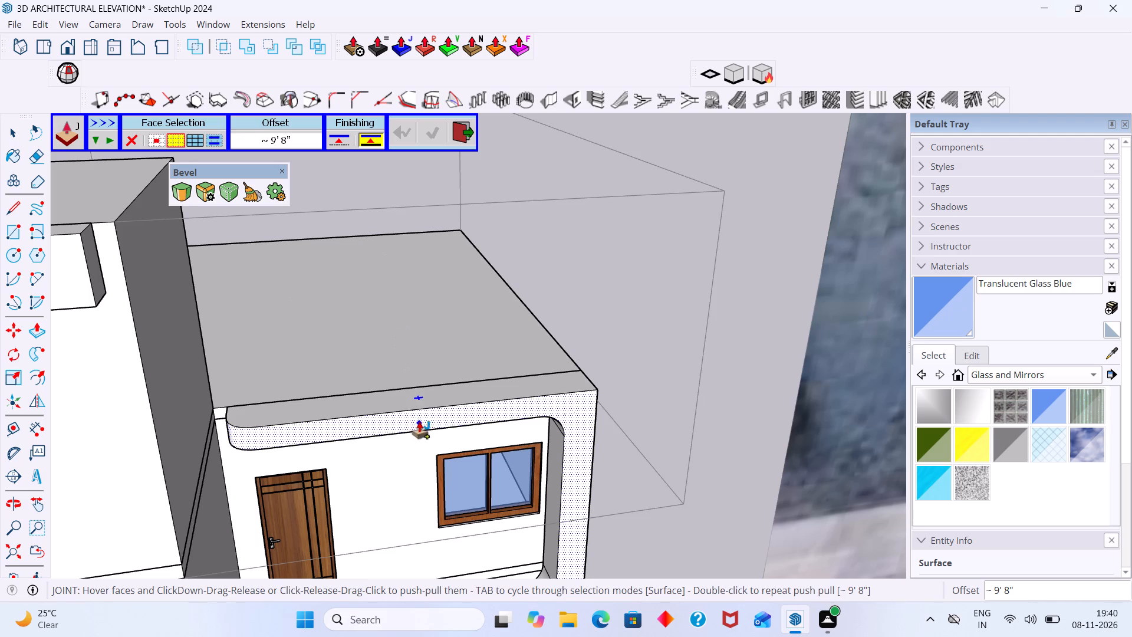
{"action": "left_click", "coordinate": [418, 419]}
{"action": "scroll", "coordinate": [430, 450], "scroll_direction": "down", "scroll_amount": 2}
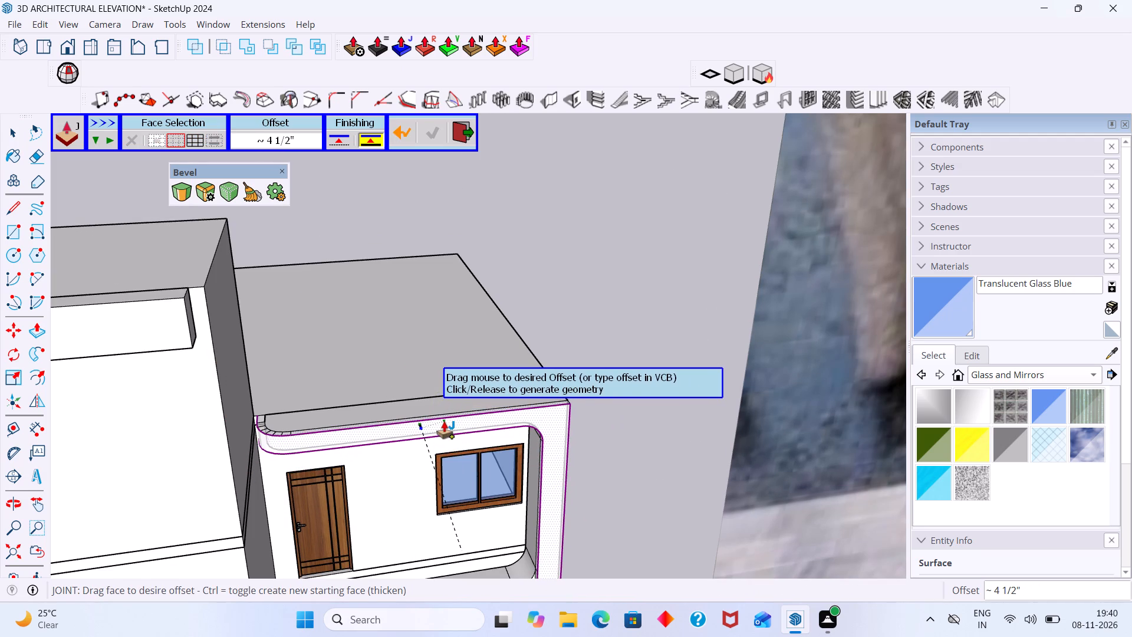
{"action": "scroll", "coordinate": [445, 422], "scroll_direction": "down", "scroll_amount": 1}
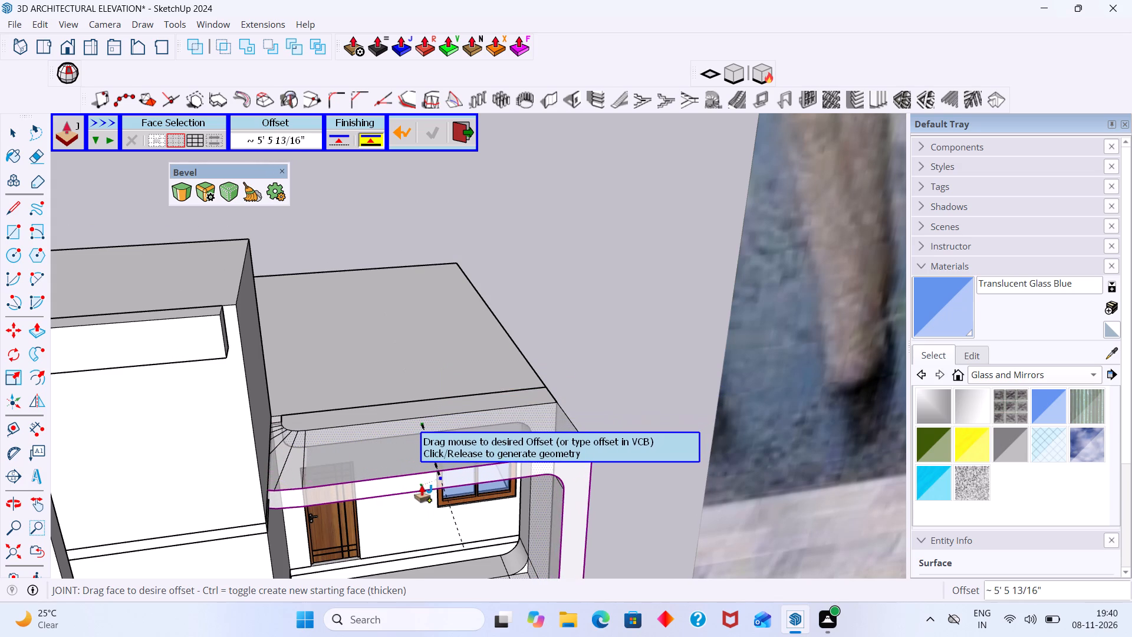
{"action": "scroll", "coordinate": [422, 485], "scroll_direction": "down", "scroll_amount": 6}
{"action": "middle_click_drag", "start_coordinate": [396, 488], "coordinate": [355, 448]}
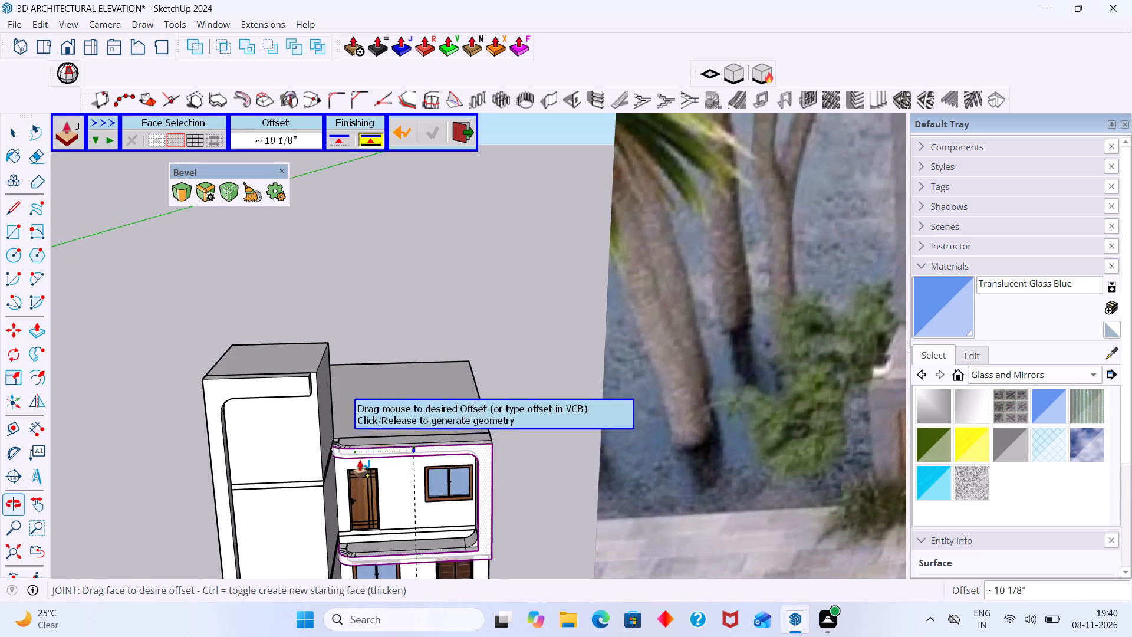
{"action": "scroll", "coordinate": [407, 491], "scroll_direction": "down", "scroll_amount": 6}
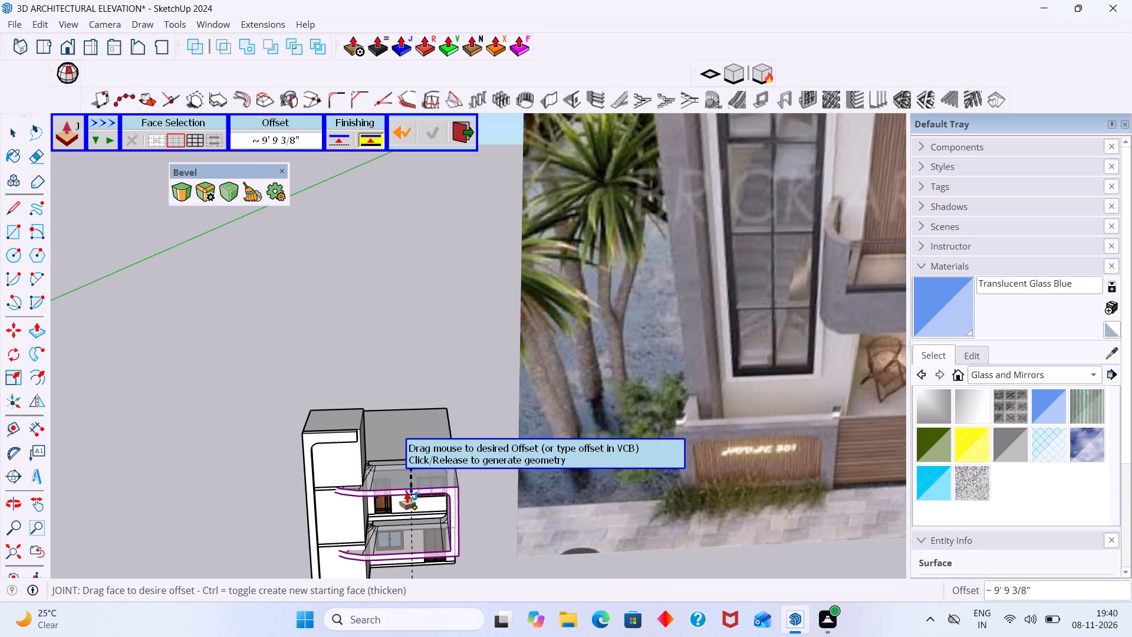
{"action": "left_click", "coordinate": [407, 492]}
{"action": "key", "text": "space"}
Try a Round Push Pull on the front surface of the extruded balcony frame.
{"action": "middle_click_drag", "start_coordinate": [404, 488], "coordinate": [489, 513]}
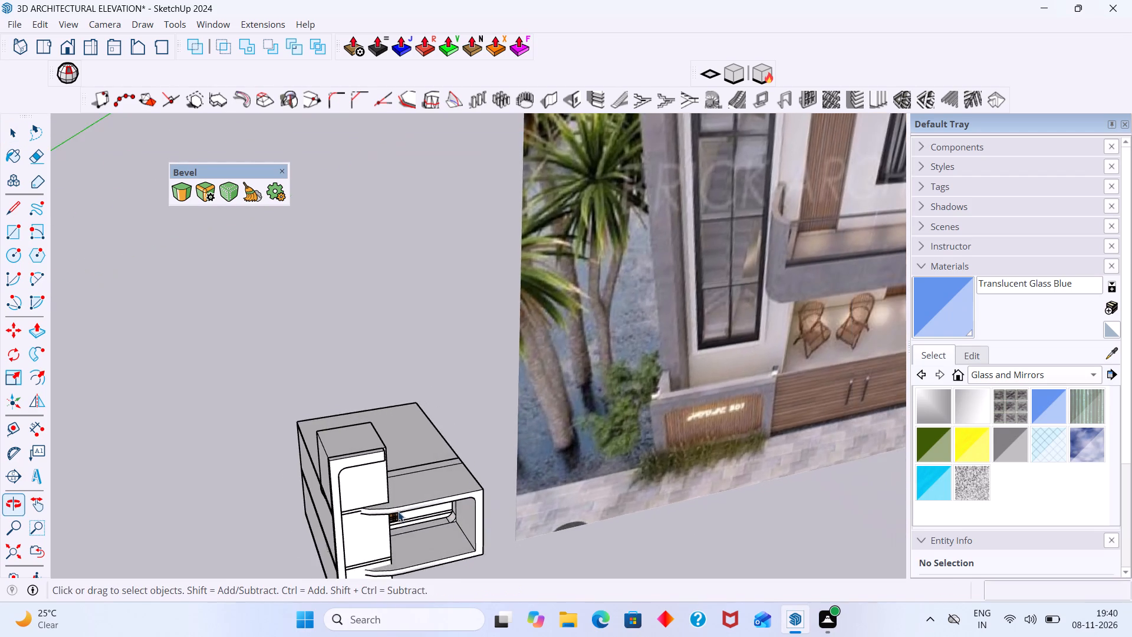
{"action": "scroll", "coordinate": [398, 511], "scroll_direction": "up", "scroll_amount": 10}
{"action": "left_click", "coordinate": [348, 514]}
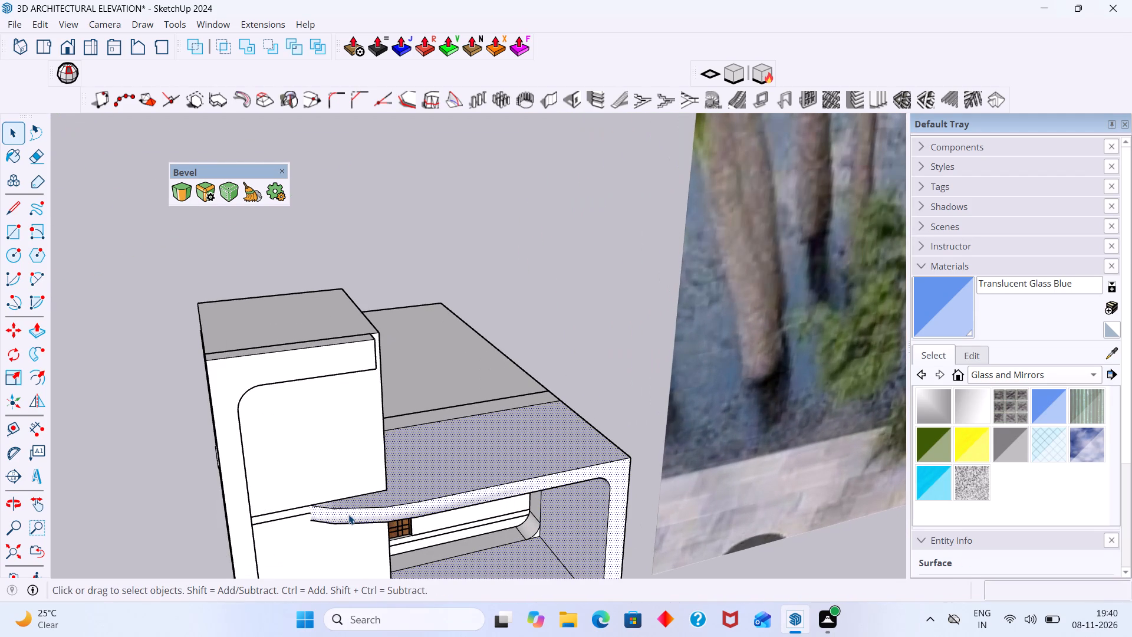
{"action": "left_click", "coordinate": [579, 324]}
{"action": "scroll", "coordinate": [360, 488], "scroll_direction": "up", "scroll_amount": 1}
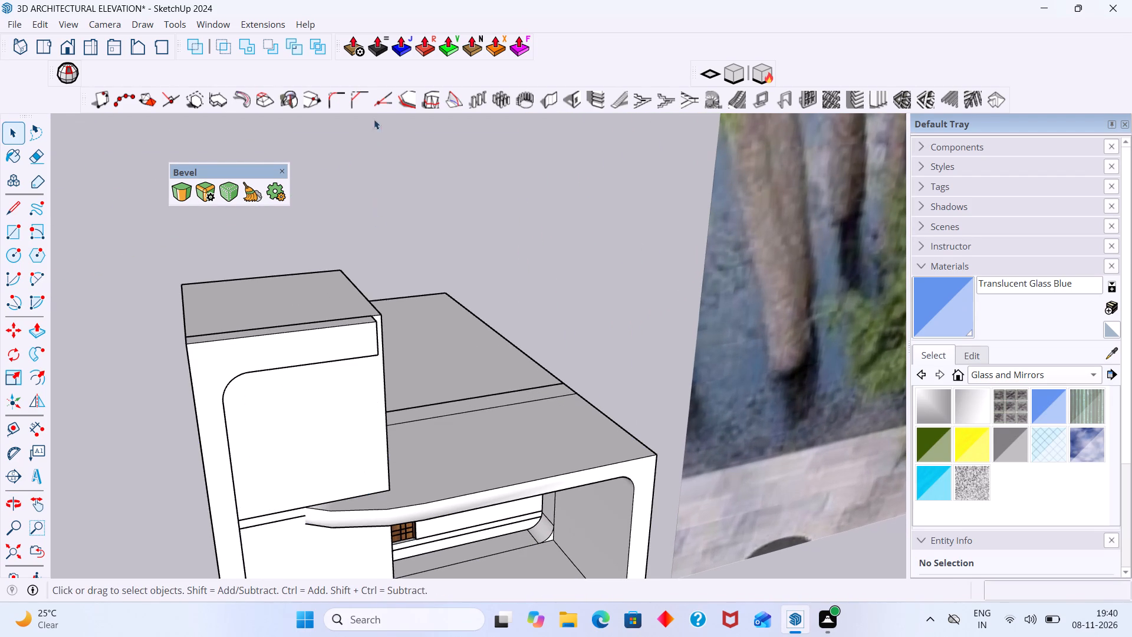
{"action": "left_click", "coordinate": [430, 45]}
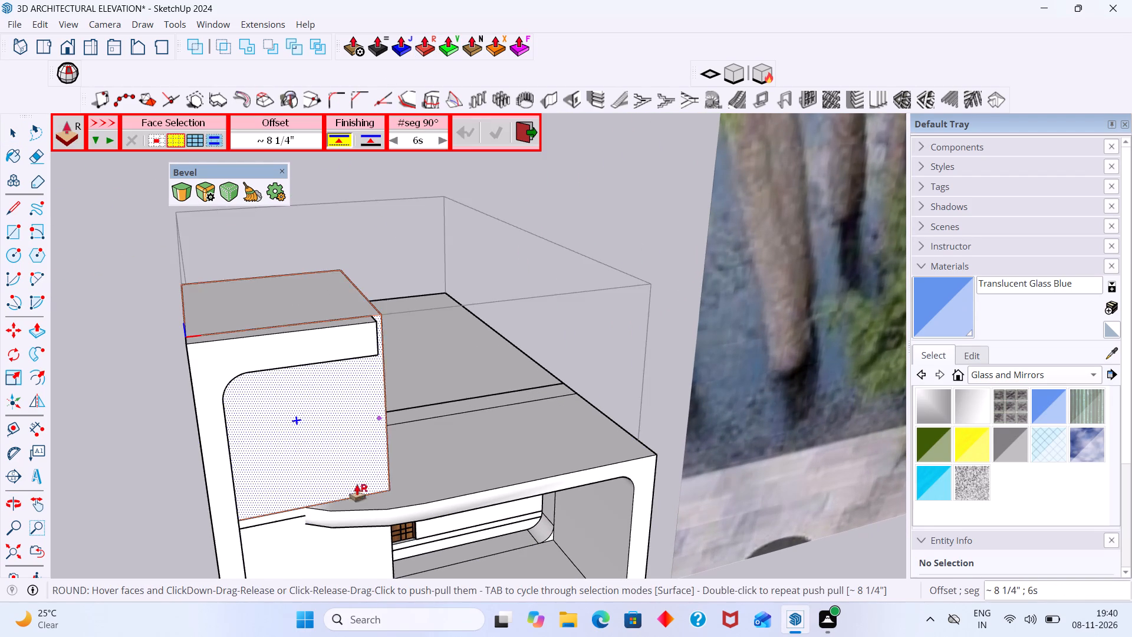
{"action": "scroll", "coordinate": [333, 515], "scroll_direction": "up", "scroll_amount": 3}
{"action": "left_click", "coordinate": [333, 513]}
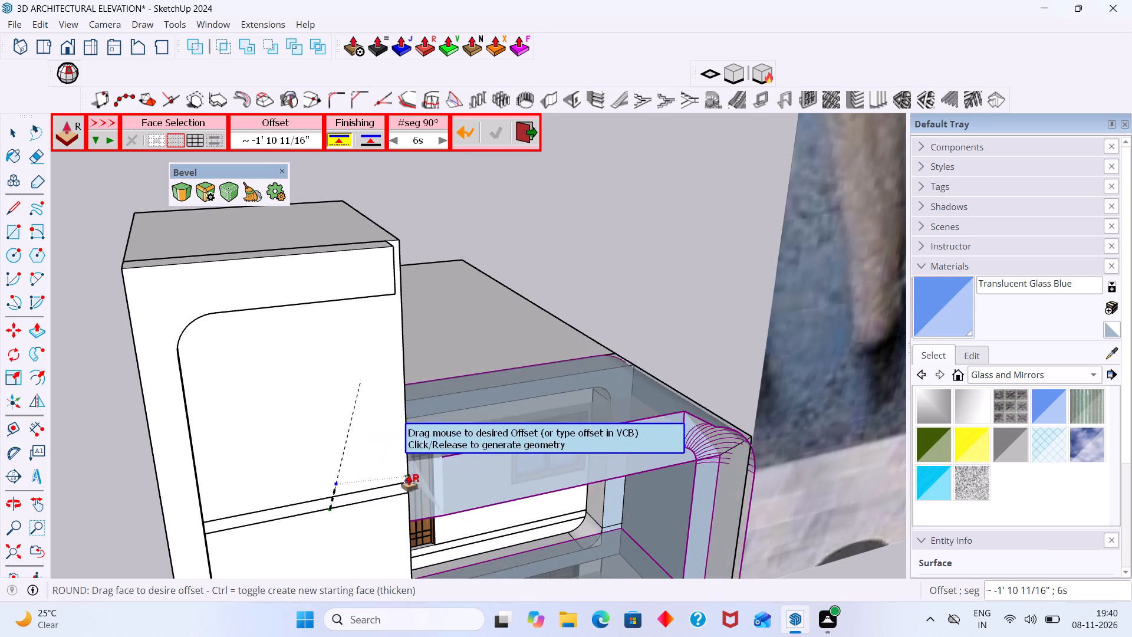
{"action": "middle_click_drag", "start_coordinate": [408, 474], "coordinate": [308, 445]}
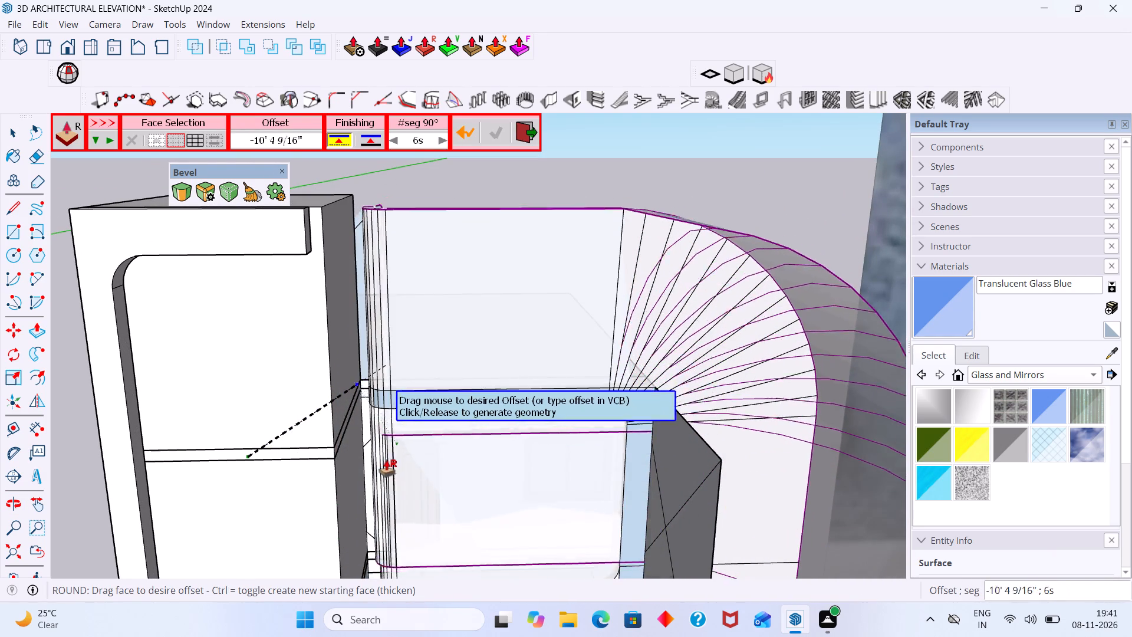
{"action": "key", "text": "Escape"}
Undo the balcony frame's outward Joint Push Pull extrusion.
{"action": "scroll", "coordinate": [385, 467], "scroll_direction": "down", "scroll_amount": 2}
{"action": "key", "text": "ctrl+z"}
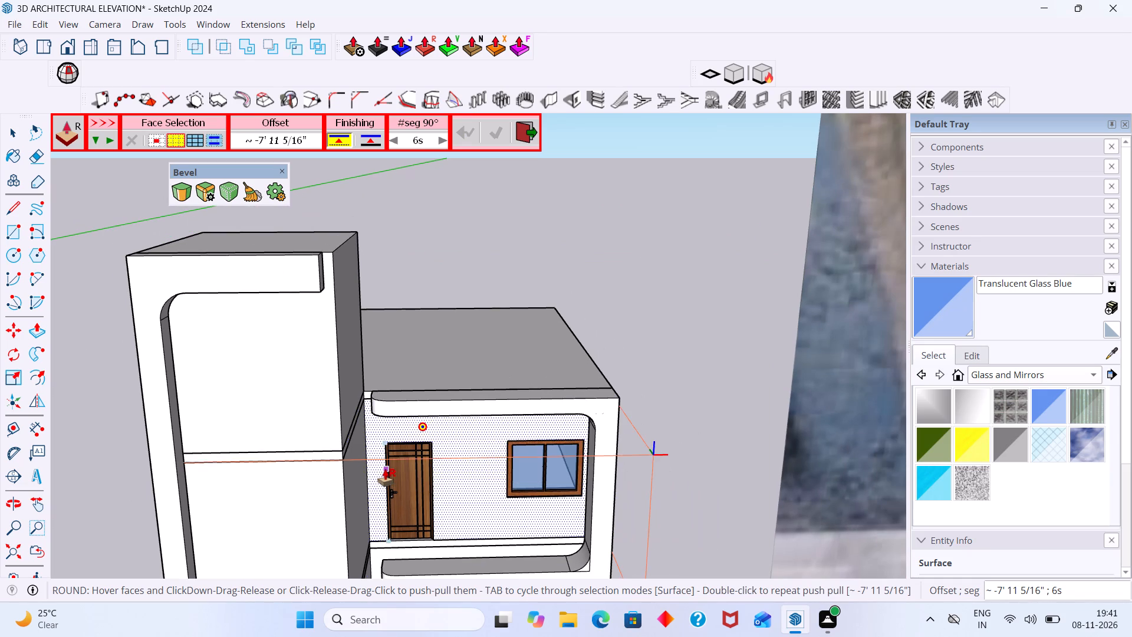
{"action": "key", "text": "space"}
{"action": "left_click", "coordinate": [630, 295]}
Examine the balcony frame in the reference photo and compare it with the model's frame front and rounded end.
{"action": "scroll", "coordinate": [588, 357], "scroll_direction": "down", "scroll_amount": 5}
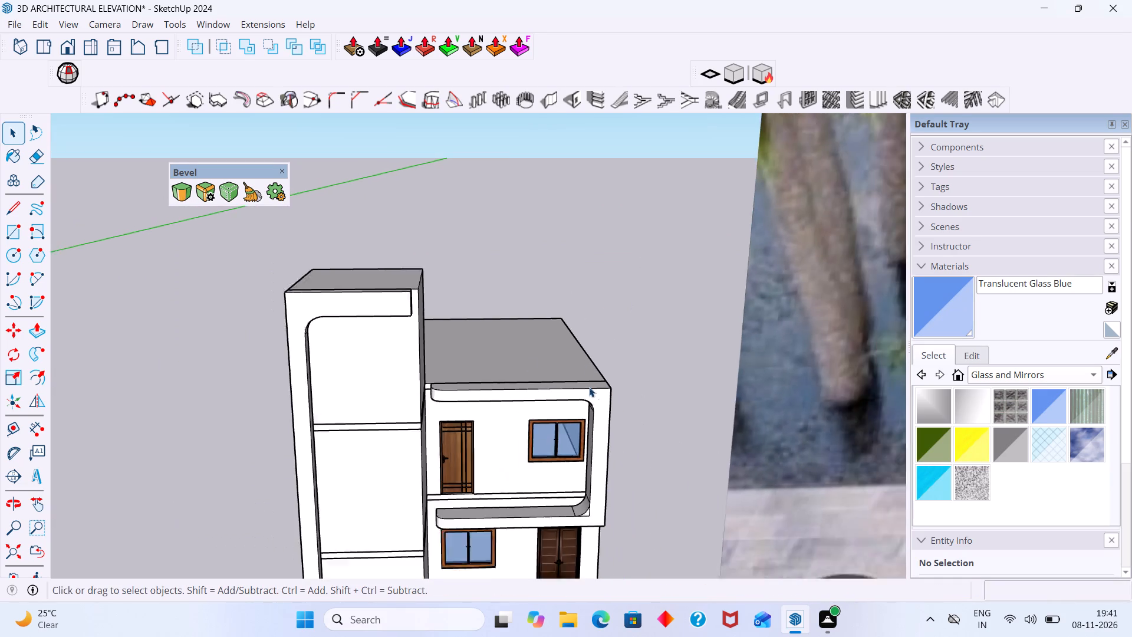
{"action": "scroll", "coordinate": [589, 387], "scroll_direction": "down", "scroll_amount": 1}
{"action": "scroll", "coordinate": [583, 439], "scroll_direction": "up", "scroll_amount": 2}
{"action": "middle_click_drag", "start_coordinate": [583, 436], "coordinate": [743, 458]}
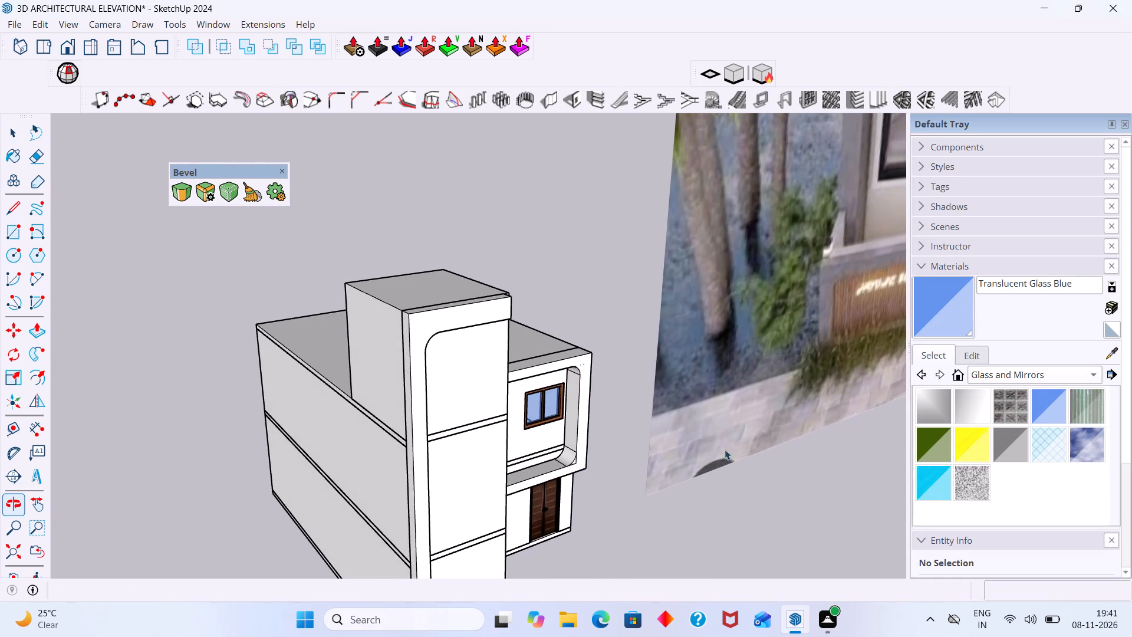
{"action": "scroll", "coordinate": [618, 413], "scroll_direction": "up", "scroll_amount": 3}
{"action": "scroll", "coordinate": [616, 412], "scroll_direction": "down", "scroll_amount": 12}
{"action": "middle_click_drag", "start_coordinate": [607, 422], "coordinate": [524, 419]}
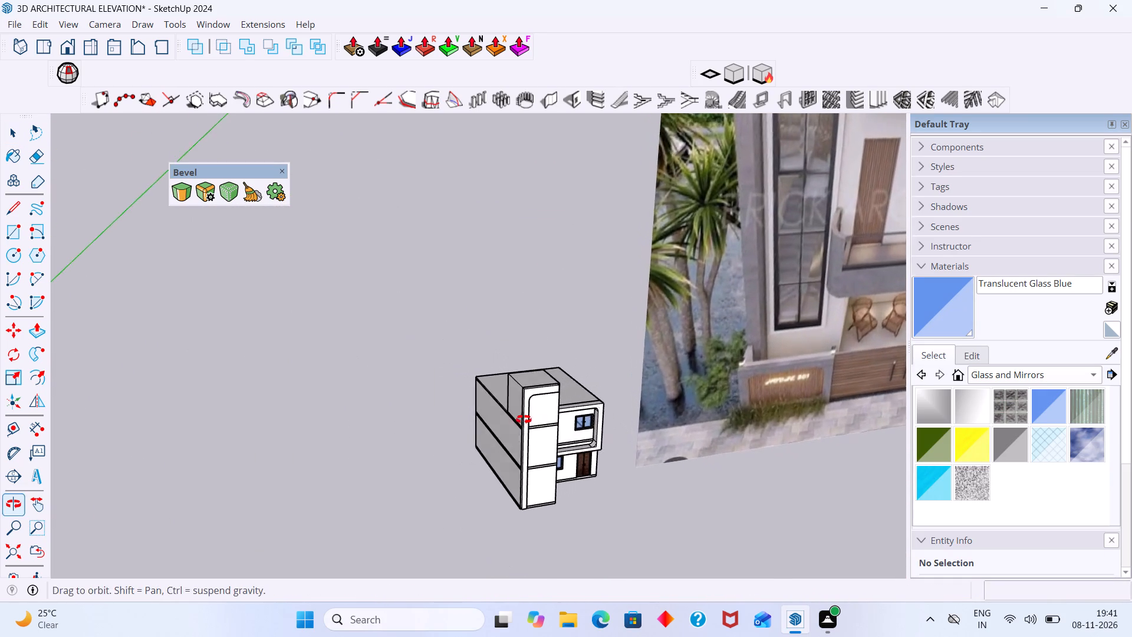
{"action": "middle_click_drag", "start_coordinate": [524, 419], "coordinate": [523, 423]}
{"action": "scroll", "coordinate": [537, 413], "scroll_direction": "down", "scroll_amount": 6}
{"action": "middle_click_drag", "start_coordinate": [577, 402], "coordinate": [355, 348], "text": "shift"}
{"action": "scroll", "coordinate": [758, 218], "scroll_direction": "up", "scroll_amount": 1}
{"action": "middle_click_drag", "start_coordinate": [748, 219], "coordinate": [702, 419]}
{"action": "scroll", "coordinate": [703, 410], "scroll_direction": "down", "scroll_amount": 1, "text": "shift"}
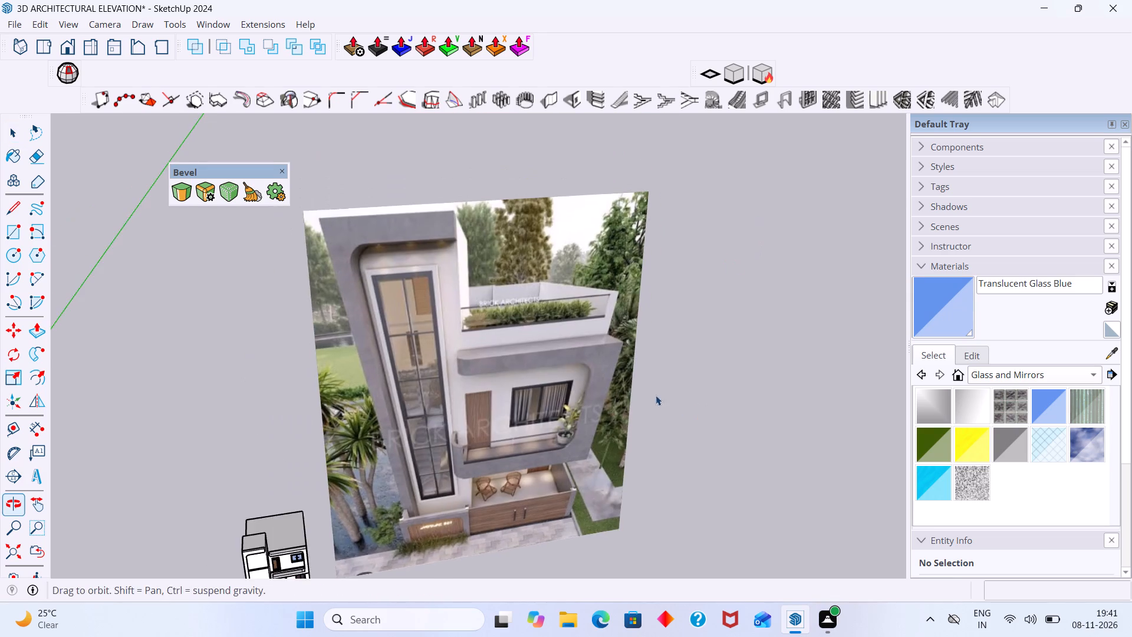
{"action": "scroll", "coordinate": [585, 392], "scroll_direction": "up", "scroll_amount": 3}
{"action": "middle_click_drag", "start_coordinate": [575, 379], "coordinate": [562, 432]}
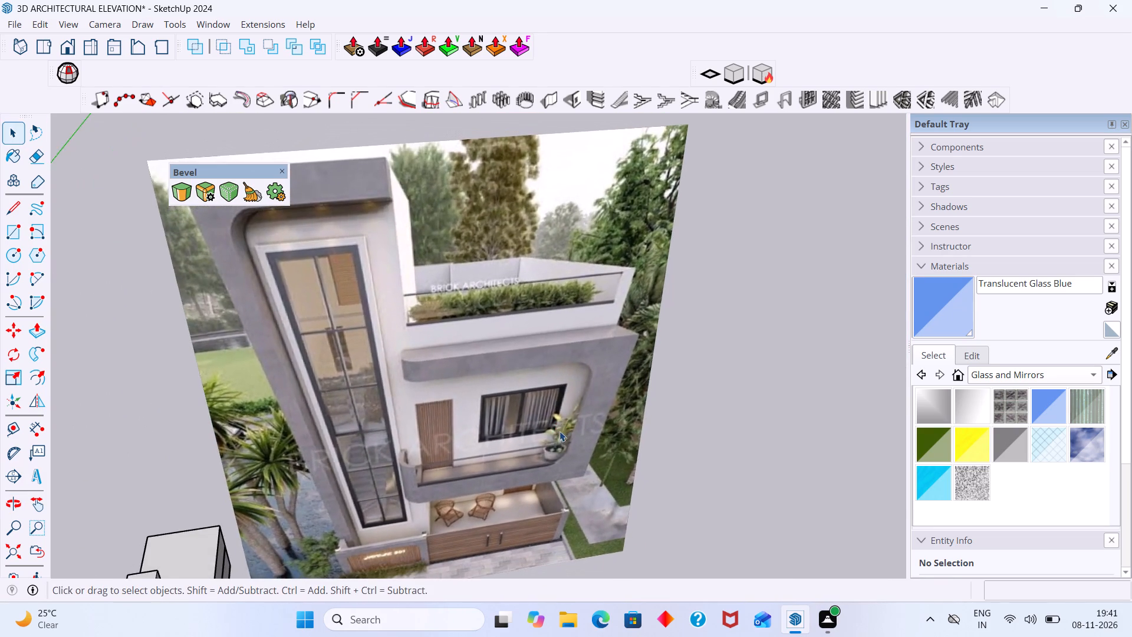
{"action": "scroll", "coordinate": [560, 431], "scroll_direction": "down", "scroll_amount": 2}
{"action": "middle_click_drag", "start_coordinate": [528, 447], "coordinate": [565, 333]}
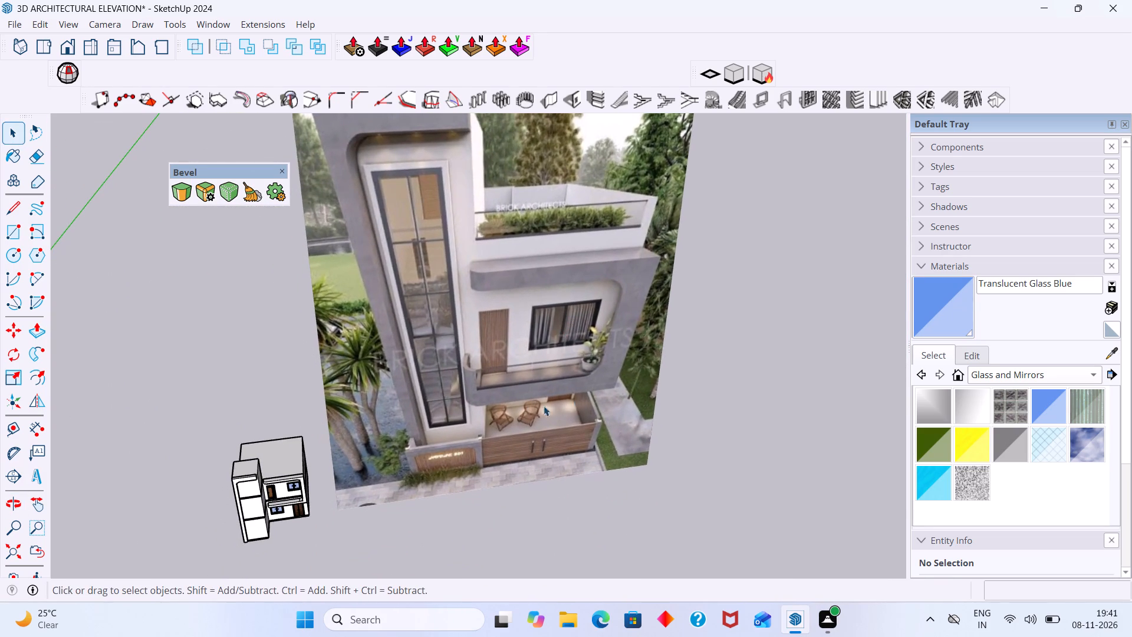
{"action": "middle_click_drag", "start_coordinate": [492, 421], "coordinate": [547, 396], "text": "shift"}
{"action": "scroll", "coordinate": [432, 449], "scroll_direction": "up", "scroll_amount": 17}
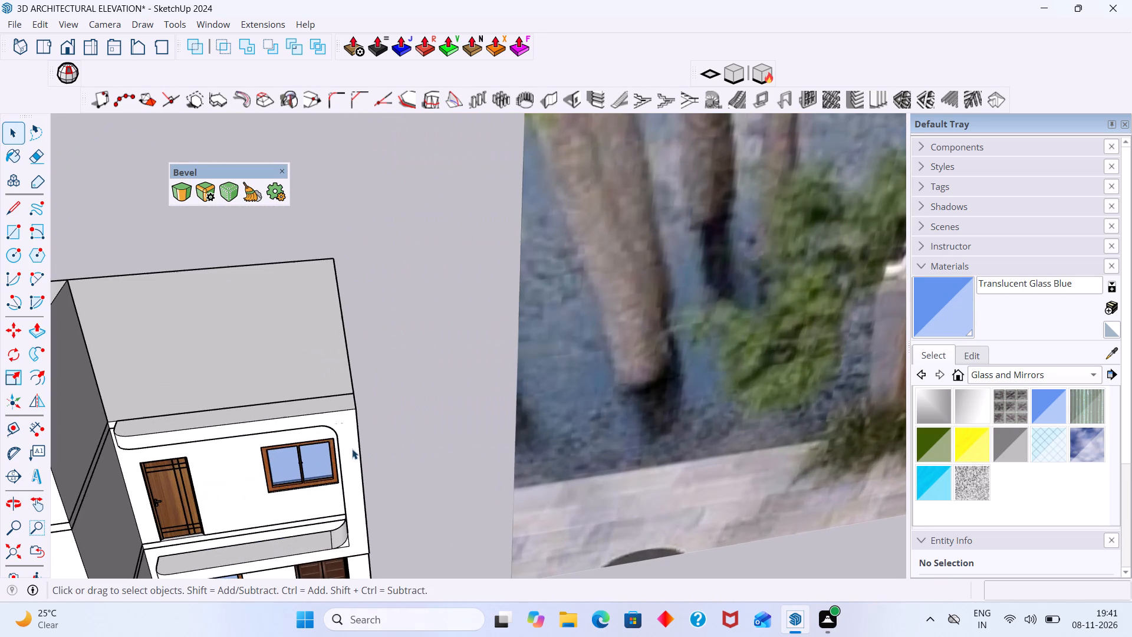
{"action": "left_click", "coordinate": [355, 445]}
{"action": "scroll", "coordinate": [350, 449], "scroll_direction": "up", "scroll_amount": 2}
{"action": "scroll", "coordinate": [350, 449], "scroll_direction": "down", "scroll_amount": 3}
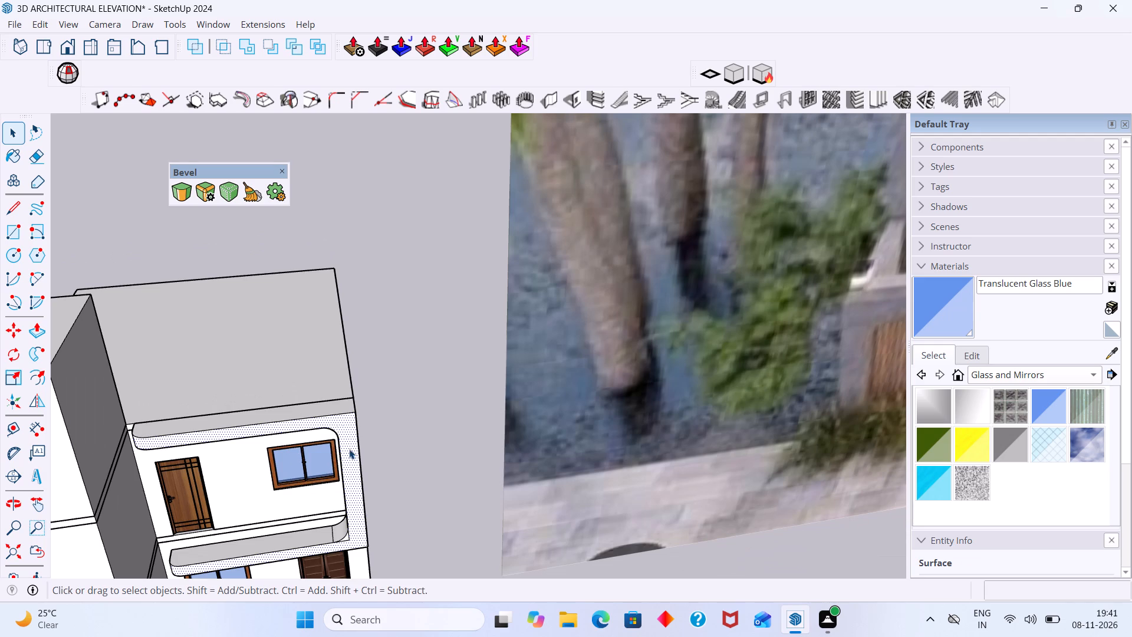
{"action": "left_click", "coordinate": [407, 419]}
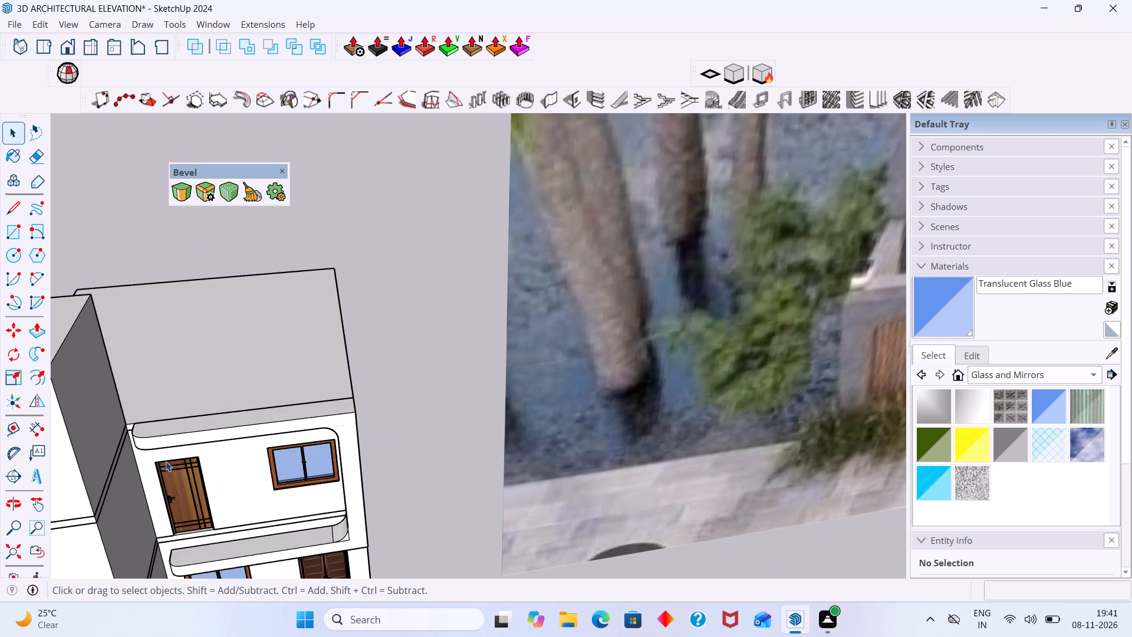
Draw a 1' line across the balcony frame's upper band where its rounded end meets the flat front.
{"action": "key", "text": "l"}
{"action": "scroll", "coordinate": [139, 454], "scroll_direction": "up", "scroll_amount": 7}
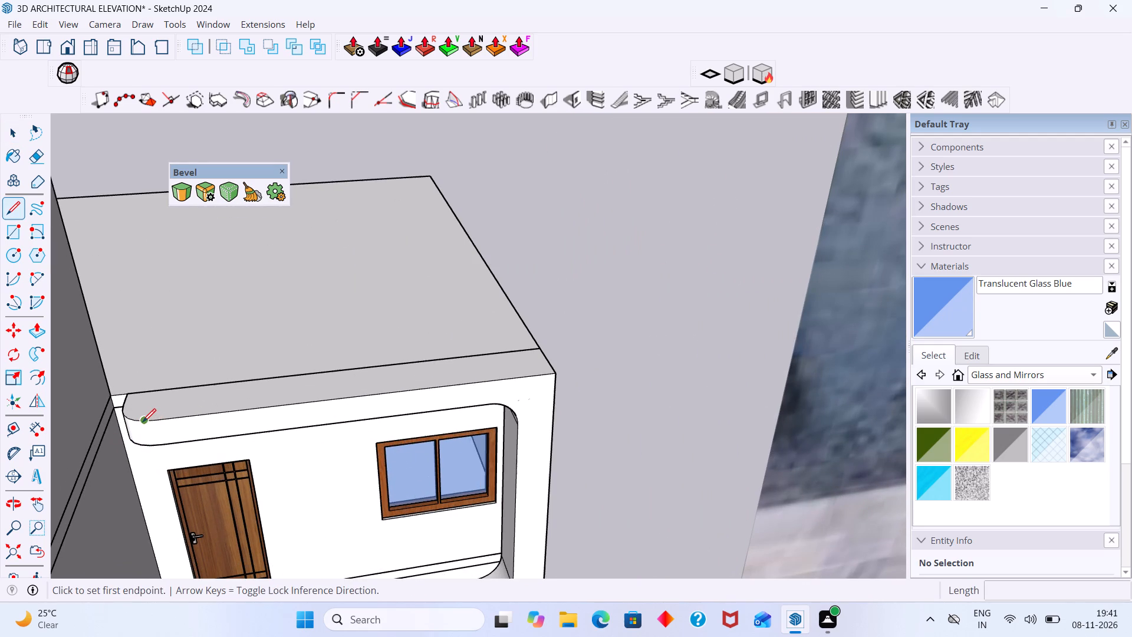
{"action": "left_click", "coordinate": [143, 422]}
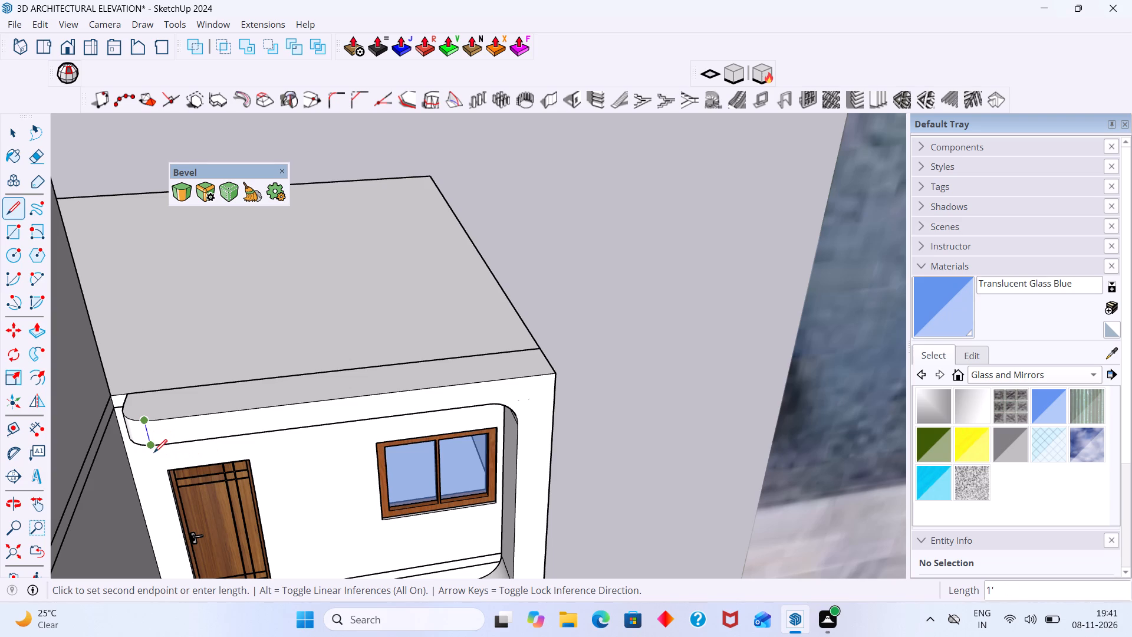
{"action": "left_click", "coordinate": [152, 448]}
{"action": "key", "text": "space"}
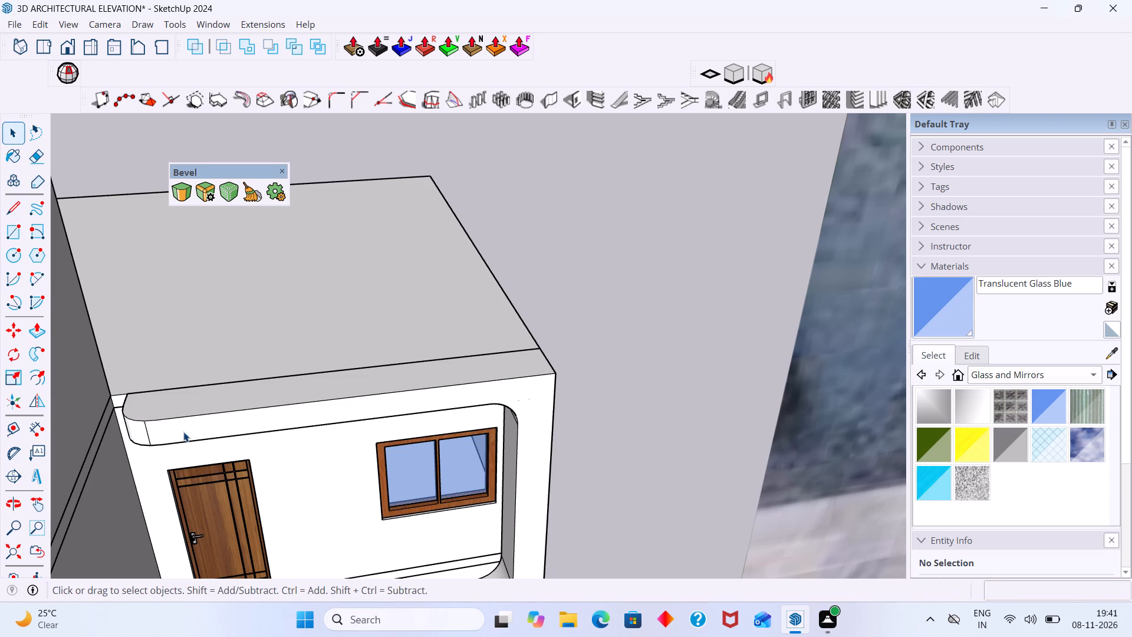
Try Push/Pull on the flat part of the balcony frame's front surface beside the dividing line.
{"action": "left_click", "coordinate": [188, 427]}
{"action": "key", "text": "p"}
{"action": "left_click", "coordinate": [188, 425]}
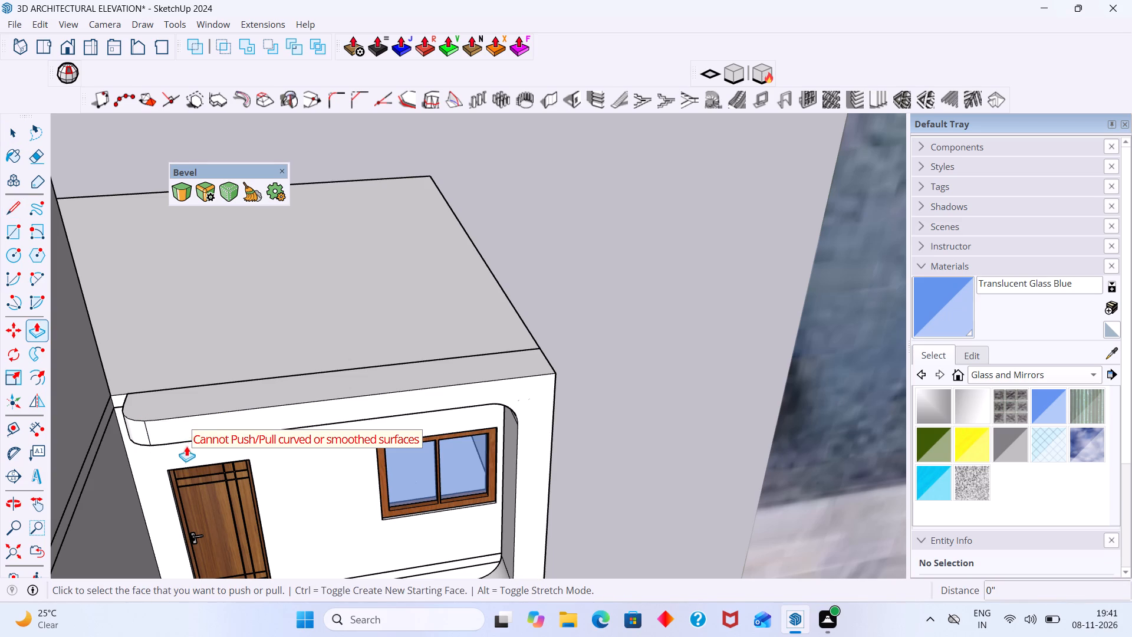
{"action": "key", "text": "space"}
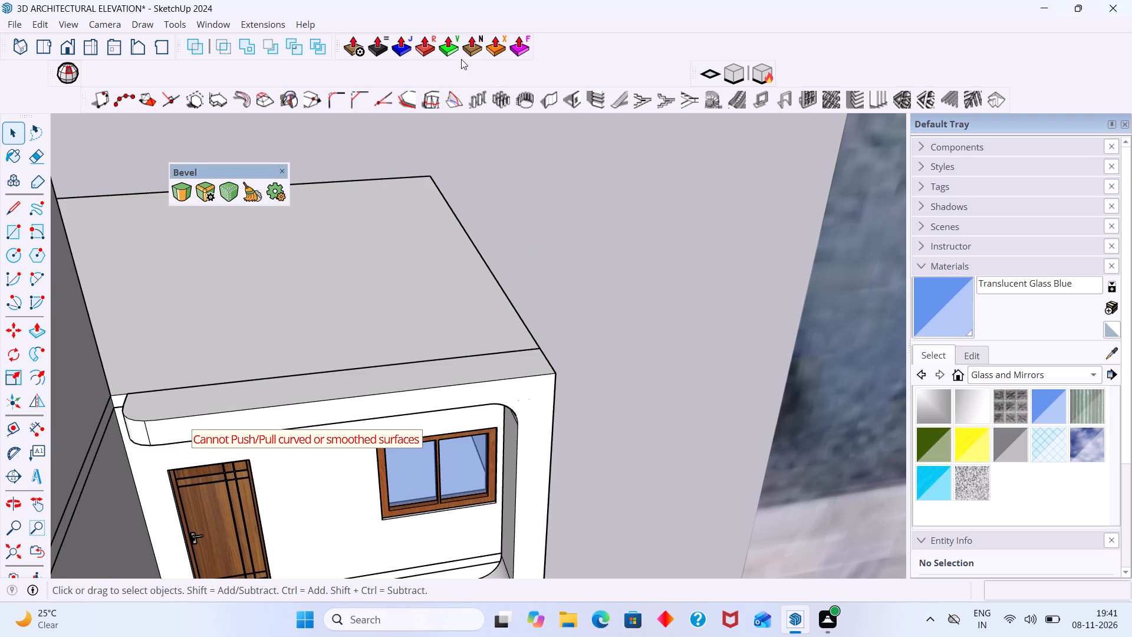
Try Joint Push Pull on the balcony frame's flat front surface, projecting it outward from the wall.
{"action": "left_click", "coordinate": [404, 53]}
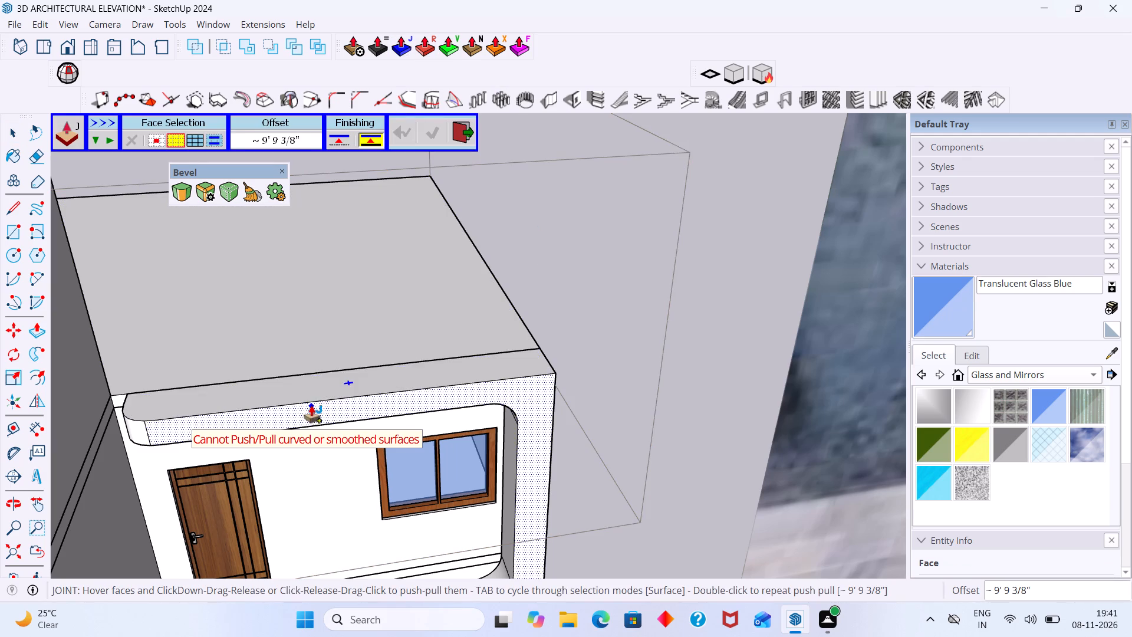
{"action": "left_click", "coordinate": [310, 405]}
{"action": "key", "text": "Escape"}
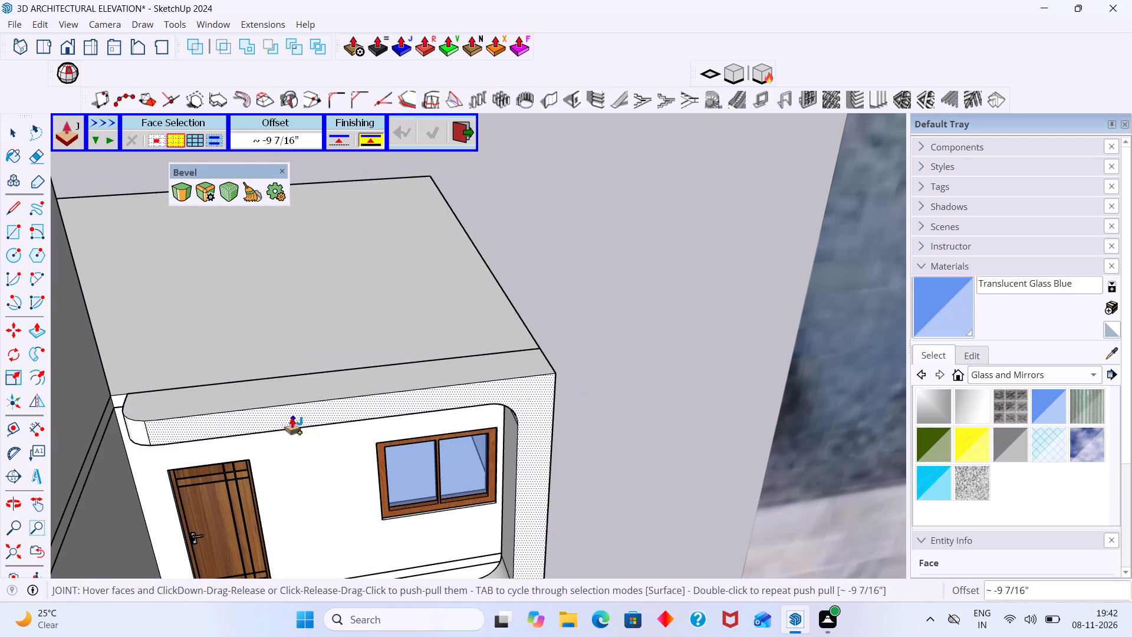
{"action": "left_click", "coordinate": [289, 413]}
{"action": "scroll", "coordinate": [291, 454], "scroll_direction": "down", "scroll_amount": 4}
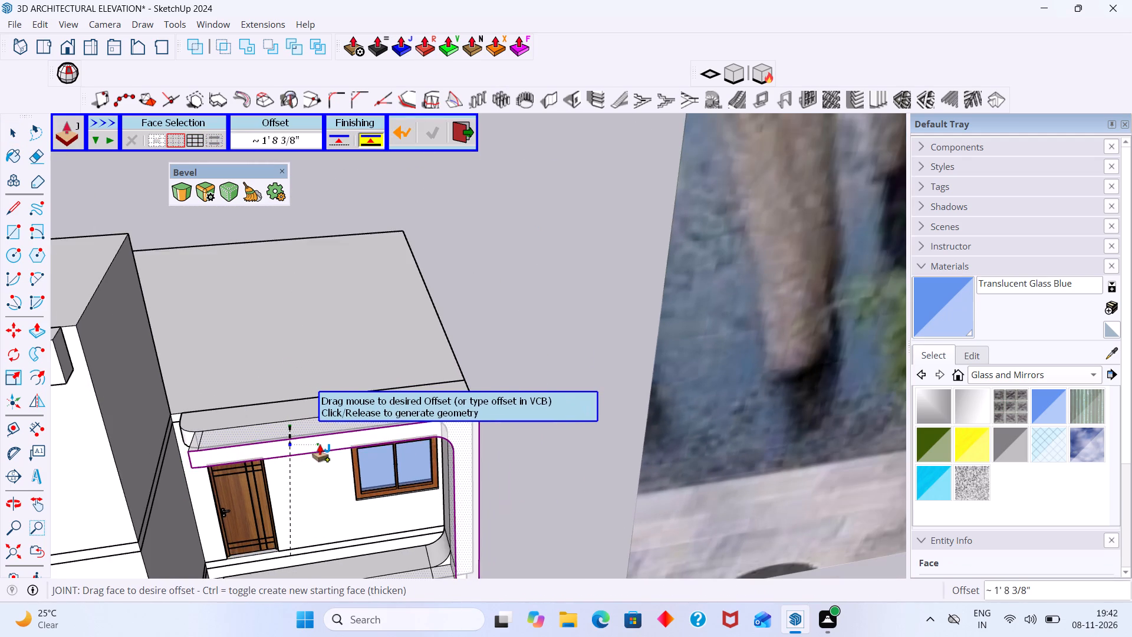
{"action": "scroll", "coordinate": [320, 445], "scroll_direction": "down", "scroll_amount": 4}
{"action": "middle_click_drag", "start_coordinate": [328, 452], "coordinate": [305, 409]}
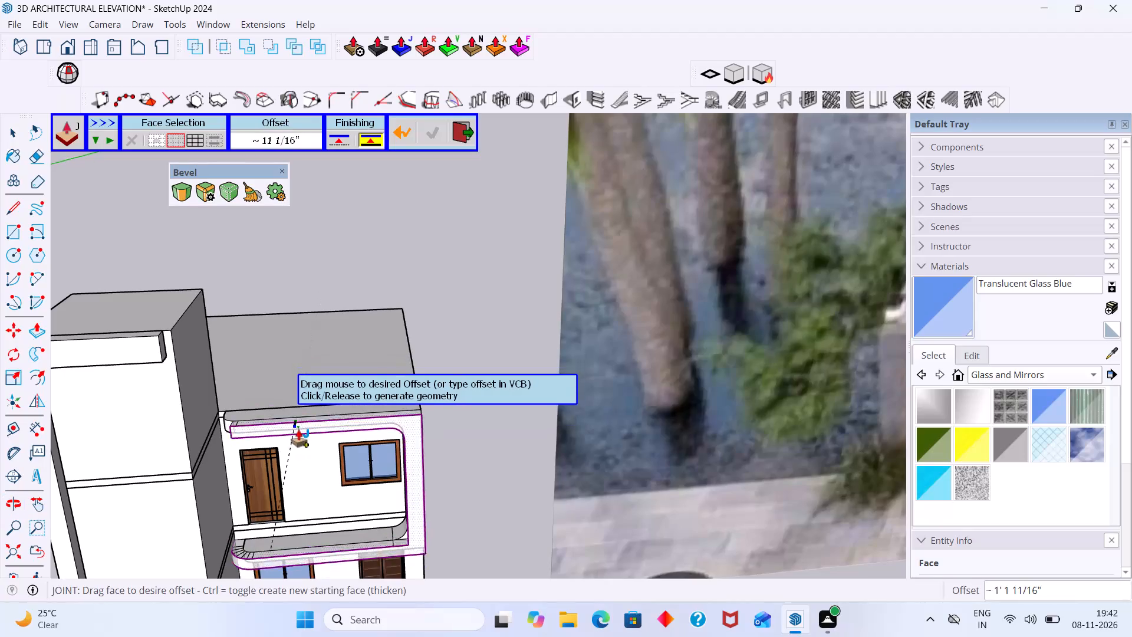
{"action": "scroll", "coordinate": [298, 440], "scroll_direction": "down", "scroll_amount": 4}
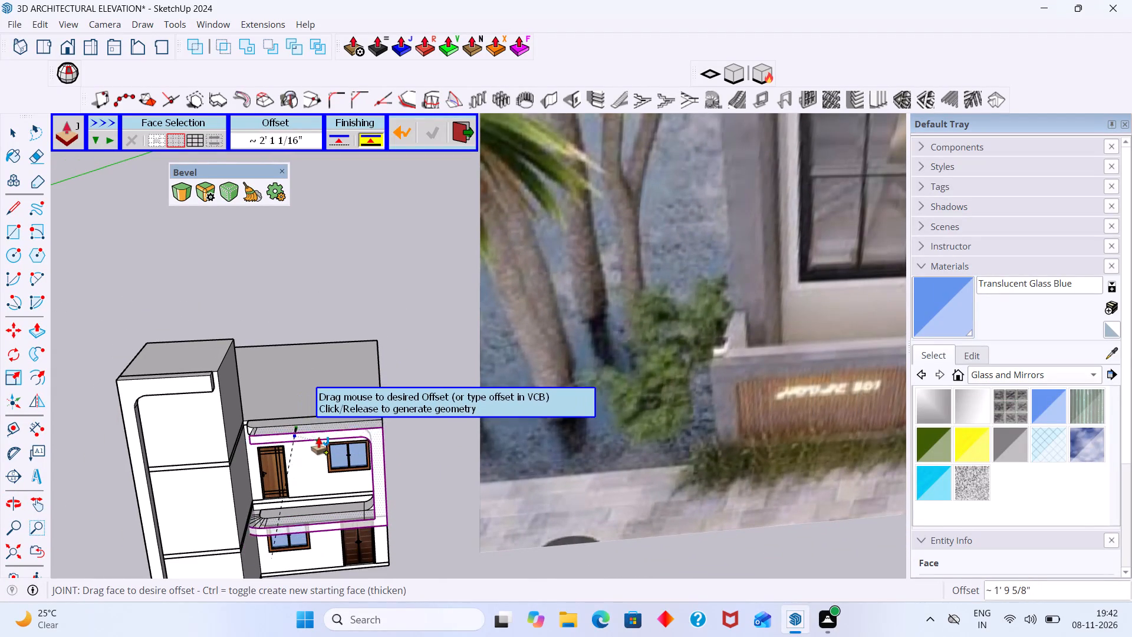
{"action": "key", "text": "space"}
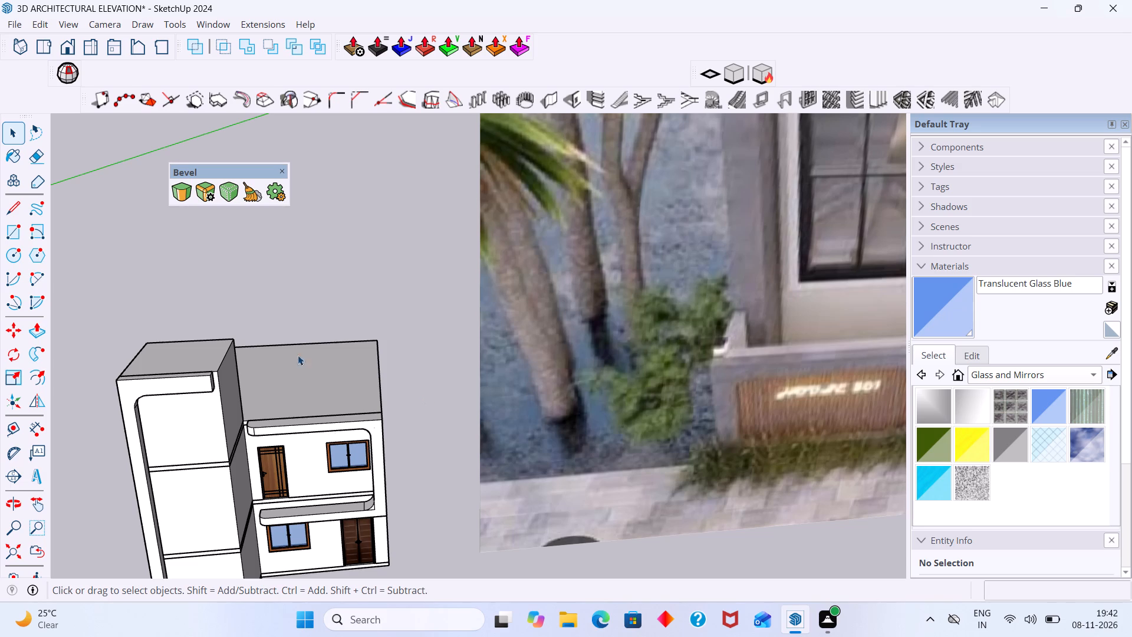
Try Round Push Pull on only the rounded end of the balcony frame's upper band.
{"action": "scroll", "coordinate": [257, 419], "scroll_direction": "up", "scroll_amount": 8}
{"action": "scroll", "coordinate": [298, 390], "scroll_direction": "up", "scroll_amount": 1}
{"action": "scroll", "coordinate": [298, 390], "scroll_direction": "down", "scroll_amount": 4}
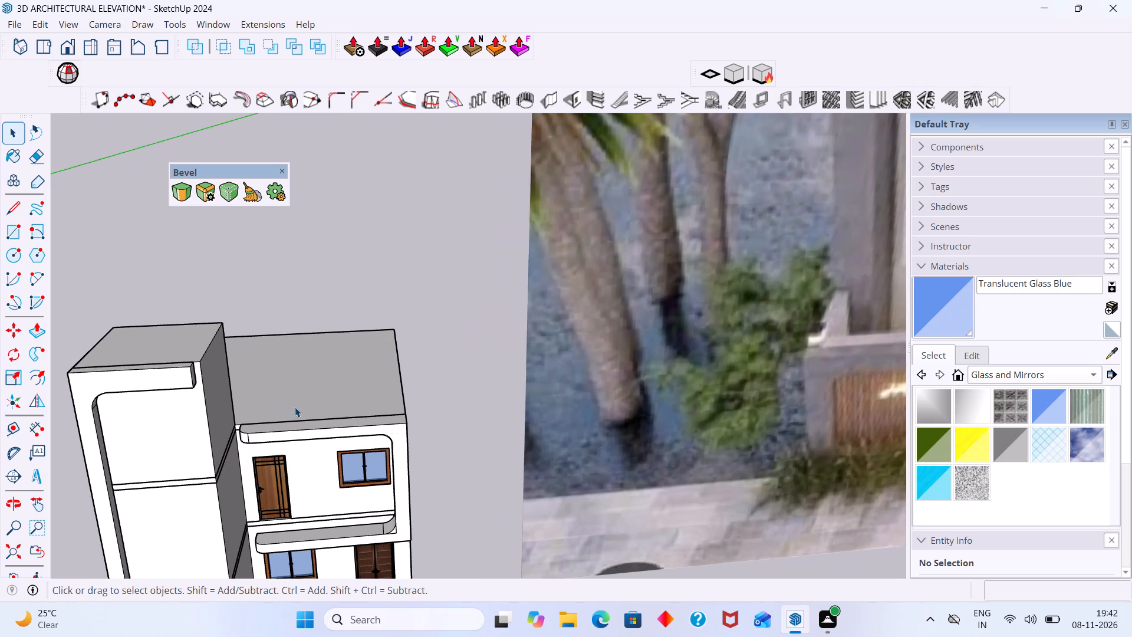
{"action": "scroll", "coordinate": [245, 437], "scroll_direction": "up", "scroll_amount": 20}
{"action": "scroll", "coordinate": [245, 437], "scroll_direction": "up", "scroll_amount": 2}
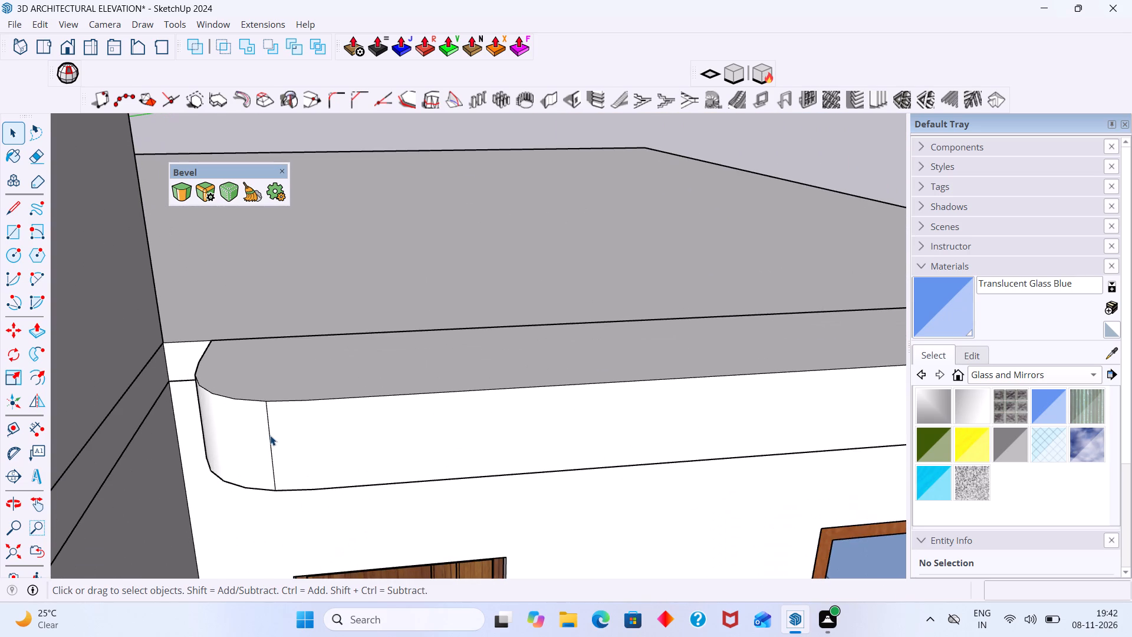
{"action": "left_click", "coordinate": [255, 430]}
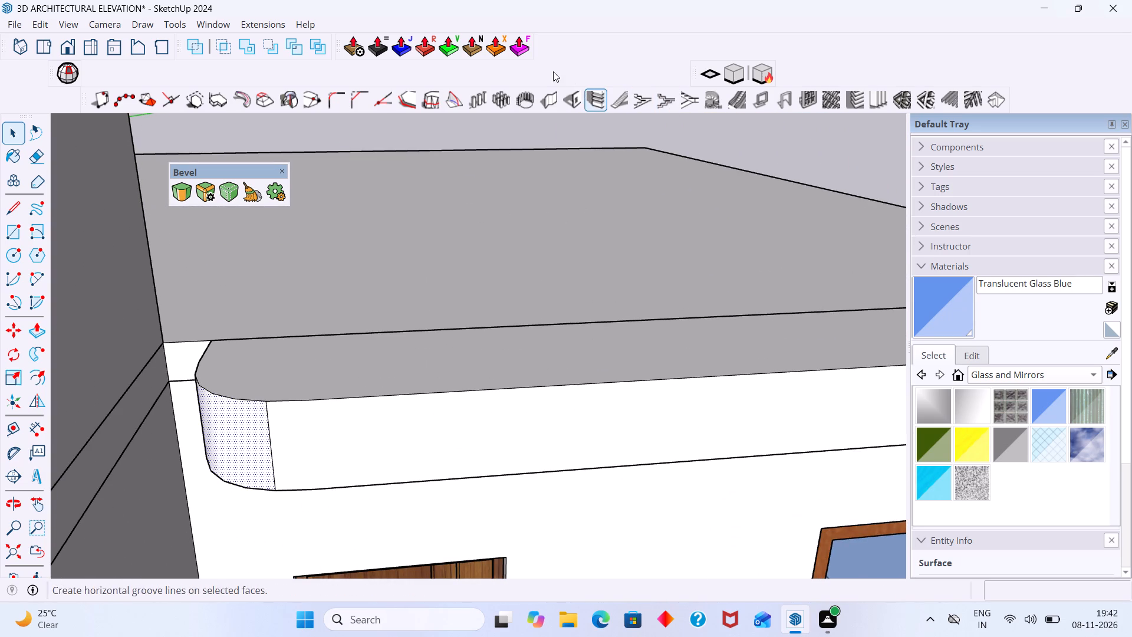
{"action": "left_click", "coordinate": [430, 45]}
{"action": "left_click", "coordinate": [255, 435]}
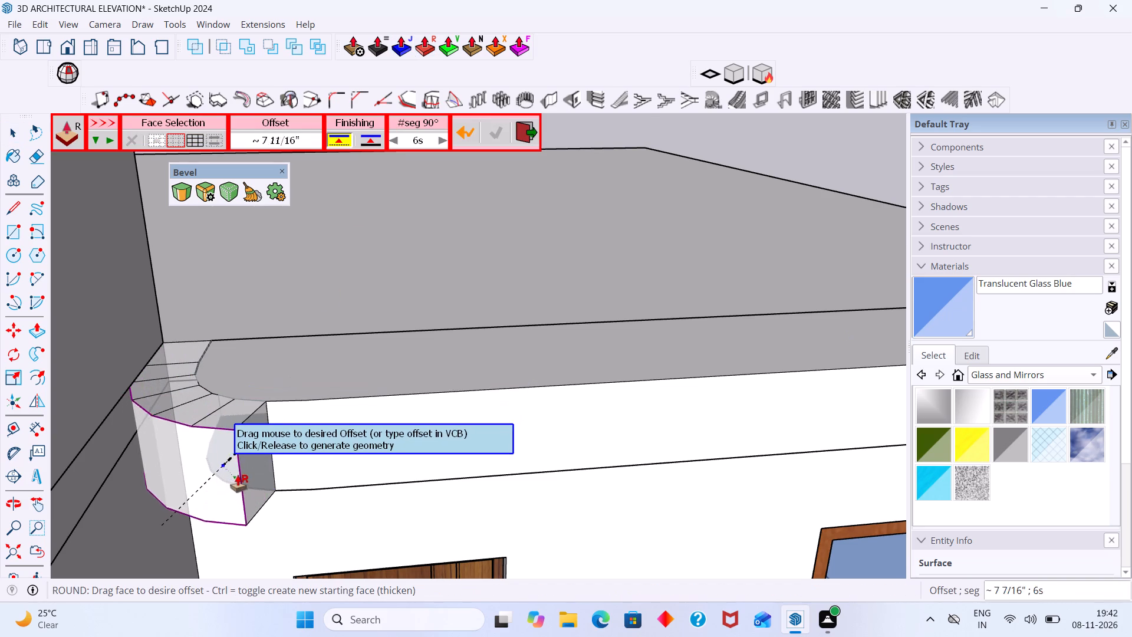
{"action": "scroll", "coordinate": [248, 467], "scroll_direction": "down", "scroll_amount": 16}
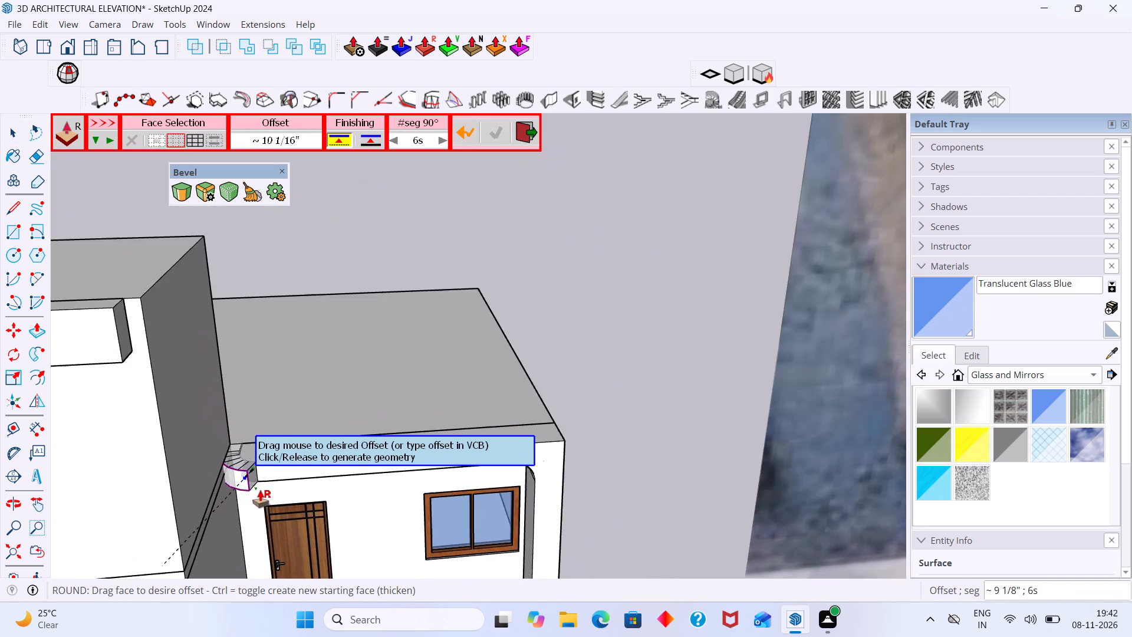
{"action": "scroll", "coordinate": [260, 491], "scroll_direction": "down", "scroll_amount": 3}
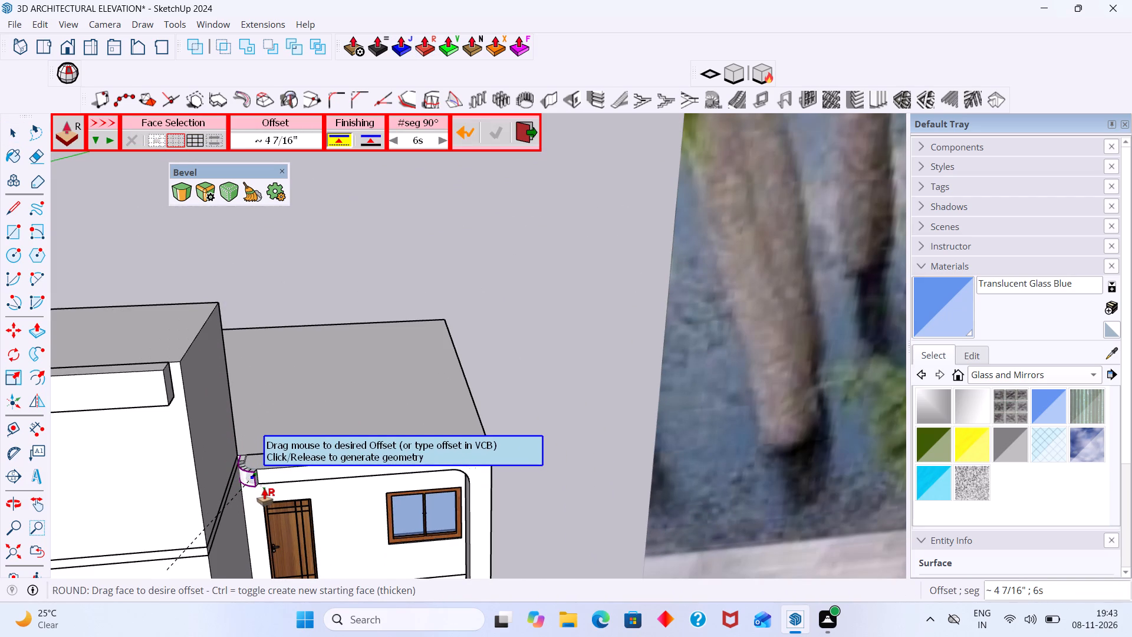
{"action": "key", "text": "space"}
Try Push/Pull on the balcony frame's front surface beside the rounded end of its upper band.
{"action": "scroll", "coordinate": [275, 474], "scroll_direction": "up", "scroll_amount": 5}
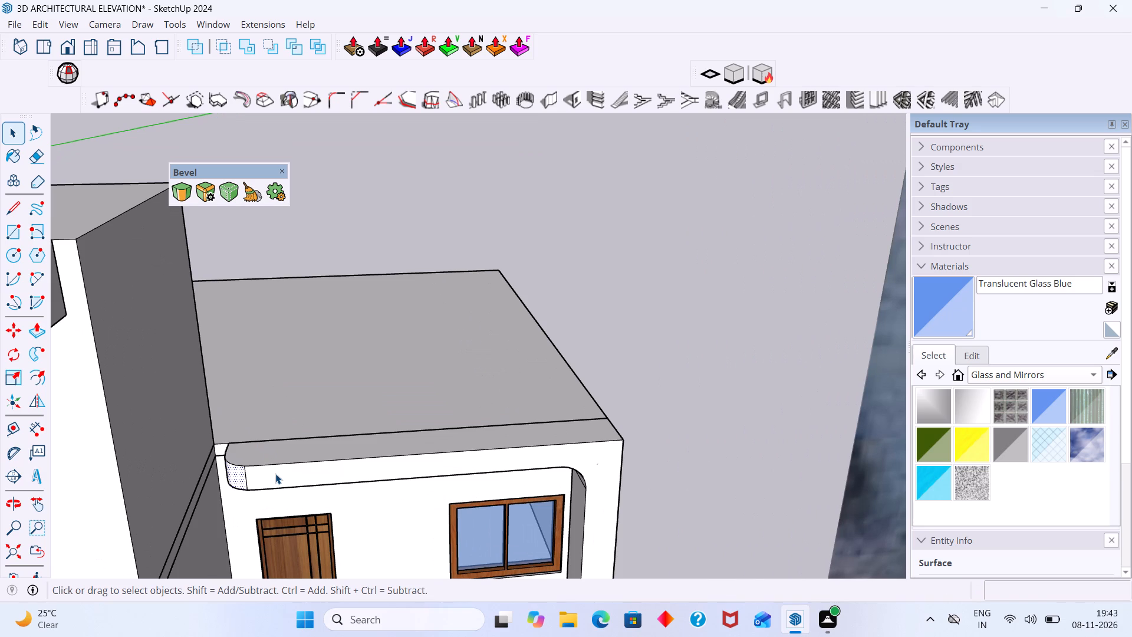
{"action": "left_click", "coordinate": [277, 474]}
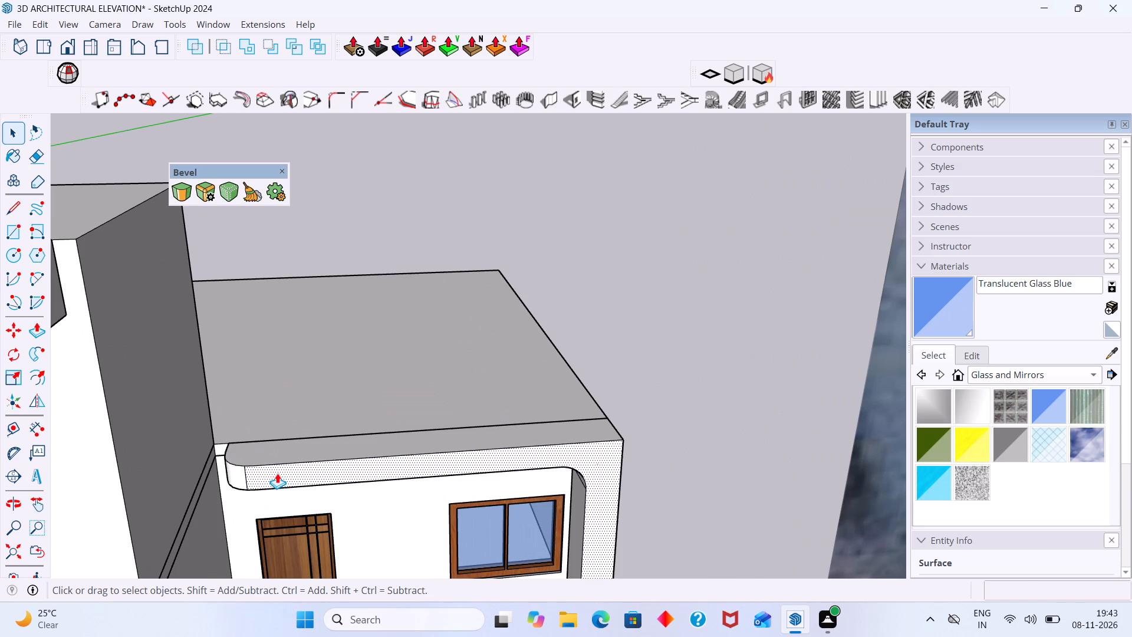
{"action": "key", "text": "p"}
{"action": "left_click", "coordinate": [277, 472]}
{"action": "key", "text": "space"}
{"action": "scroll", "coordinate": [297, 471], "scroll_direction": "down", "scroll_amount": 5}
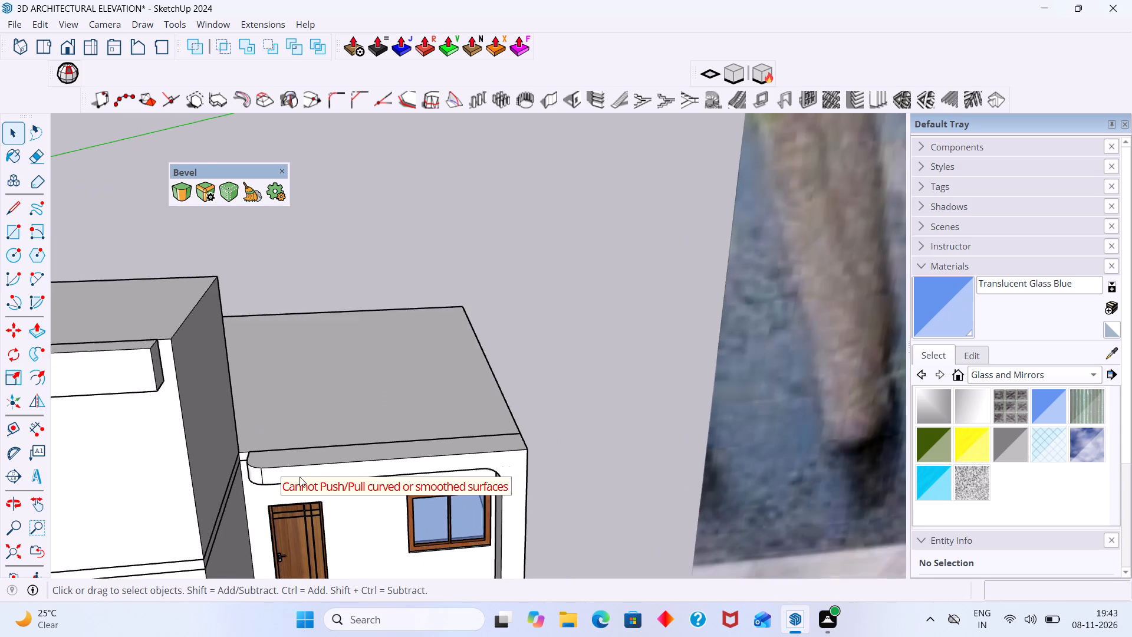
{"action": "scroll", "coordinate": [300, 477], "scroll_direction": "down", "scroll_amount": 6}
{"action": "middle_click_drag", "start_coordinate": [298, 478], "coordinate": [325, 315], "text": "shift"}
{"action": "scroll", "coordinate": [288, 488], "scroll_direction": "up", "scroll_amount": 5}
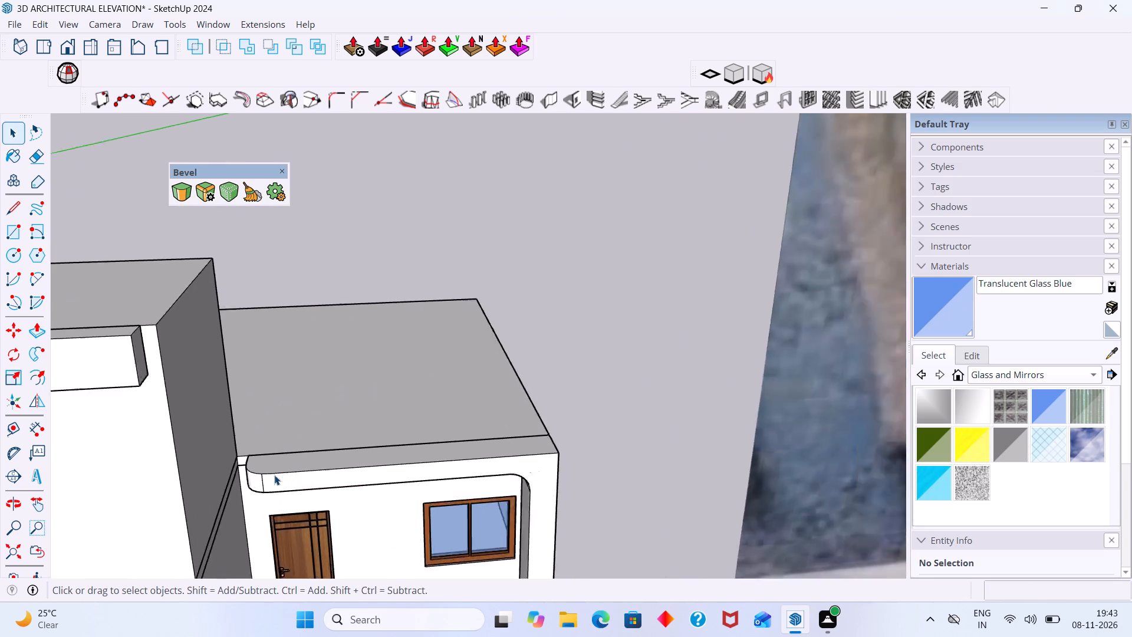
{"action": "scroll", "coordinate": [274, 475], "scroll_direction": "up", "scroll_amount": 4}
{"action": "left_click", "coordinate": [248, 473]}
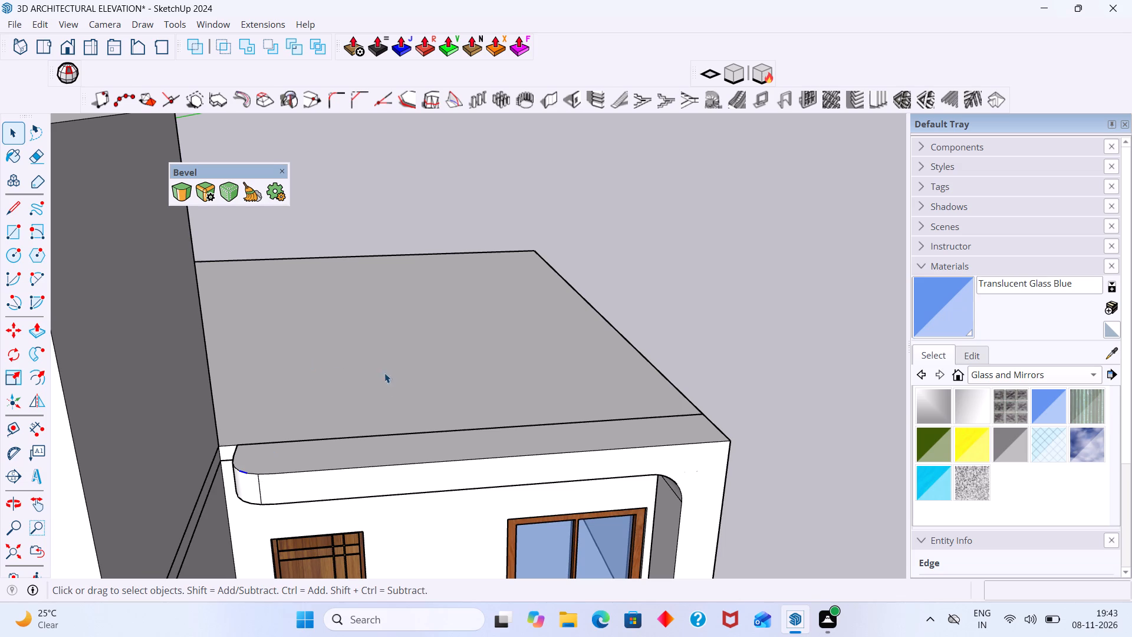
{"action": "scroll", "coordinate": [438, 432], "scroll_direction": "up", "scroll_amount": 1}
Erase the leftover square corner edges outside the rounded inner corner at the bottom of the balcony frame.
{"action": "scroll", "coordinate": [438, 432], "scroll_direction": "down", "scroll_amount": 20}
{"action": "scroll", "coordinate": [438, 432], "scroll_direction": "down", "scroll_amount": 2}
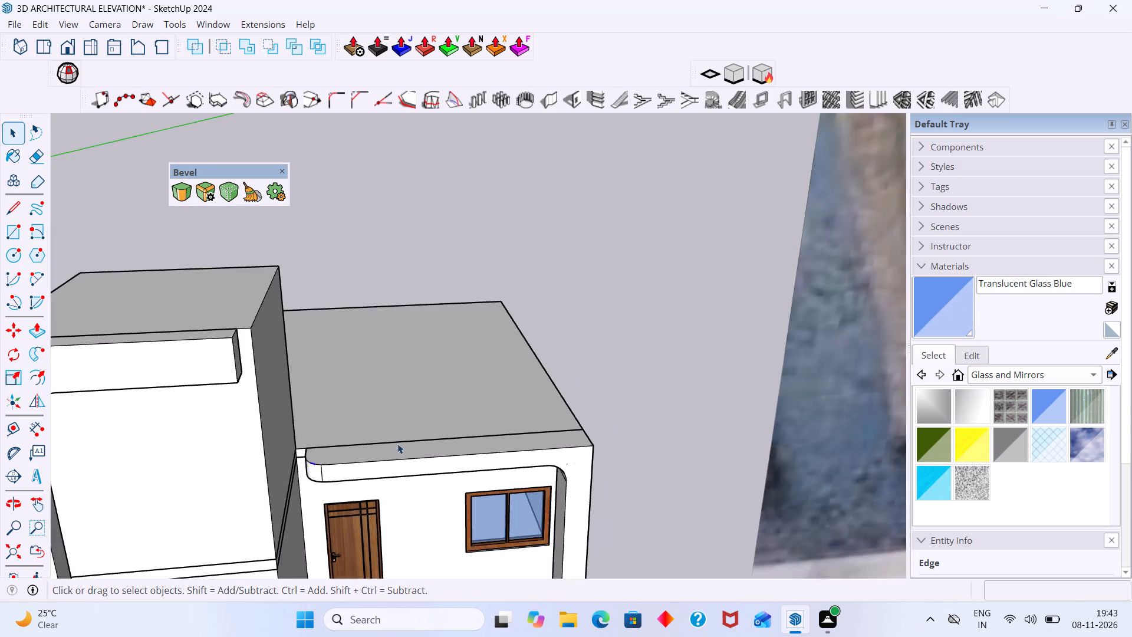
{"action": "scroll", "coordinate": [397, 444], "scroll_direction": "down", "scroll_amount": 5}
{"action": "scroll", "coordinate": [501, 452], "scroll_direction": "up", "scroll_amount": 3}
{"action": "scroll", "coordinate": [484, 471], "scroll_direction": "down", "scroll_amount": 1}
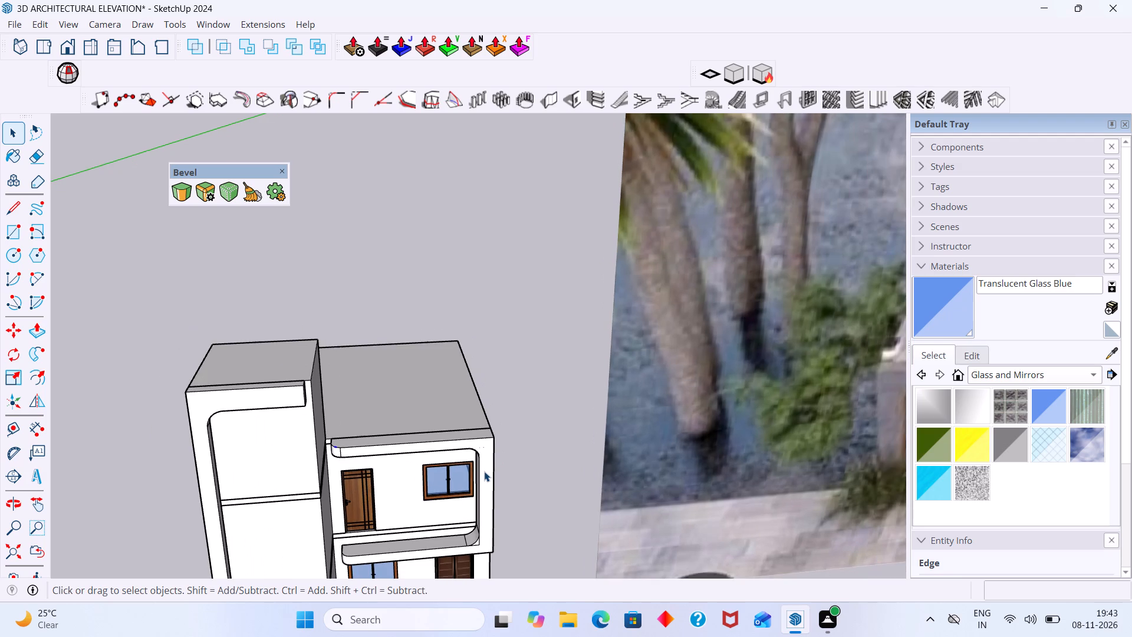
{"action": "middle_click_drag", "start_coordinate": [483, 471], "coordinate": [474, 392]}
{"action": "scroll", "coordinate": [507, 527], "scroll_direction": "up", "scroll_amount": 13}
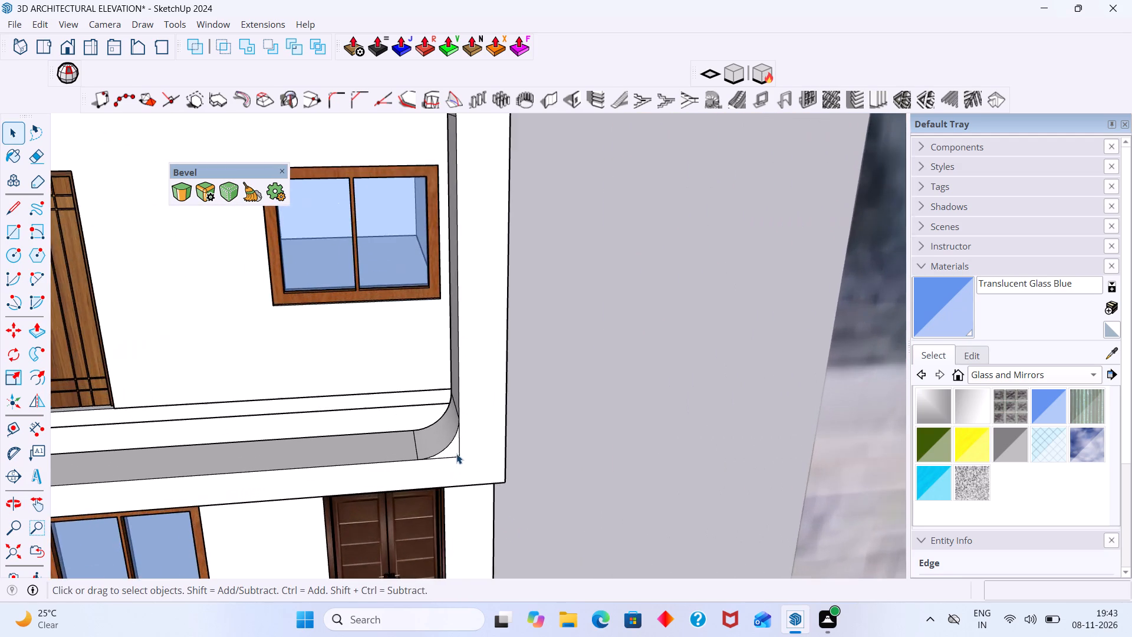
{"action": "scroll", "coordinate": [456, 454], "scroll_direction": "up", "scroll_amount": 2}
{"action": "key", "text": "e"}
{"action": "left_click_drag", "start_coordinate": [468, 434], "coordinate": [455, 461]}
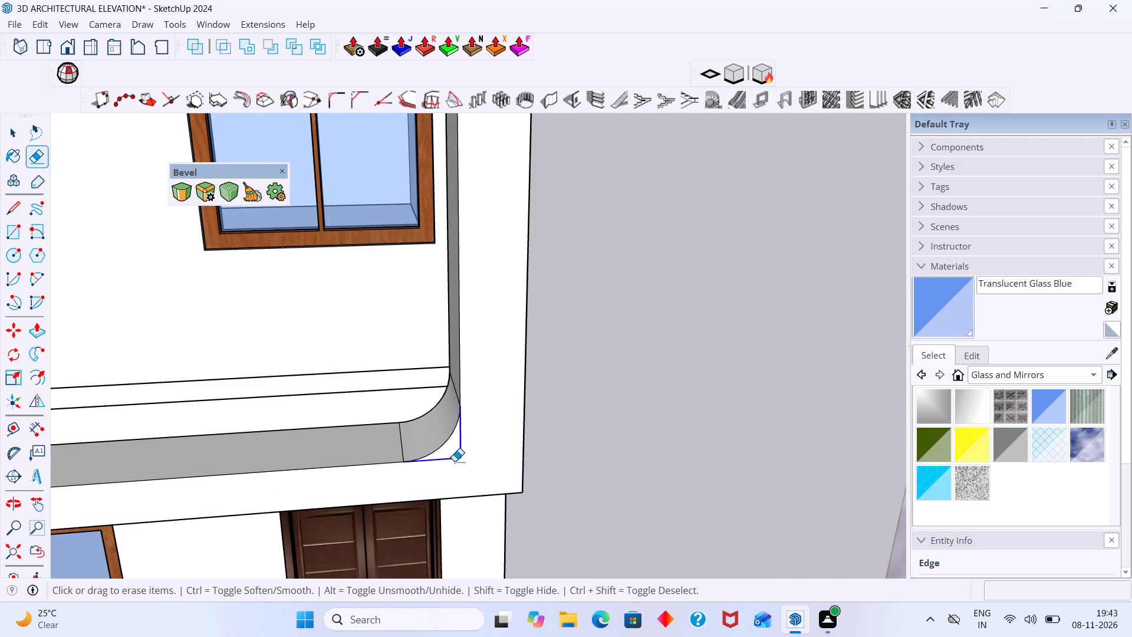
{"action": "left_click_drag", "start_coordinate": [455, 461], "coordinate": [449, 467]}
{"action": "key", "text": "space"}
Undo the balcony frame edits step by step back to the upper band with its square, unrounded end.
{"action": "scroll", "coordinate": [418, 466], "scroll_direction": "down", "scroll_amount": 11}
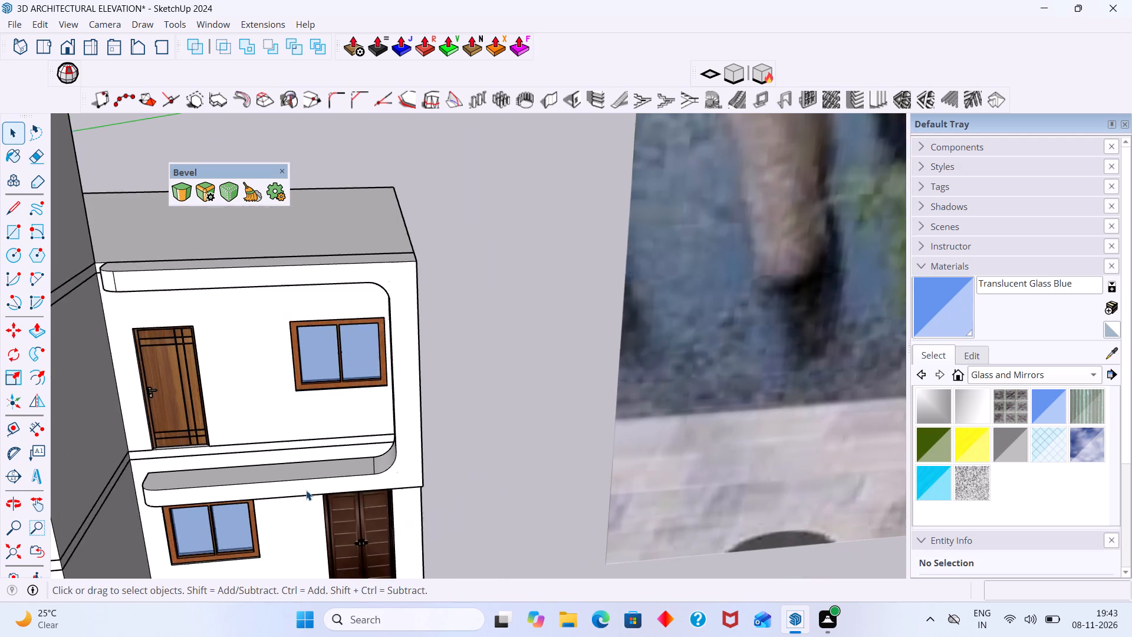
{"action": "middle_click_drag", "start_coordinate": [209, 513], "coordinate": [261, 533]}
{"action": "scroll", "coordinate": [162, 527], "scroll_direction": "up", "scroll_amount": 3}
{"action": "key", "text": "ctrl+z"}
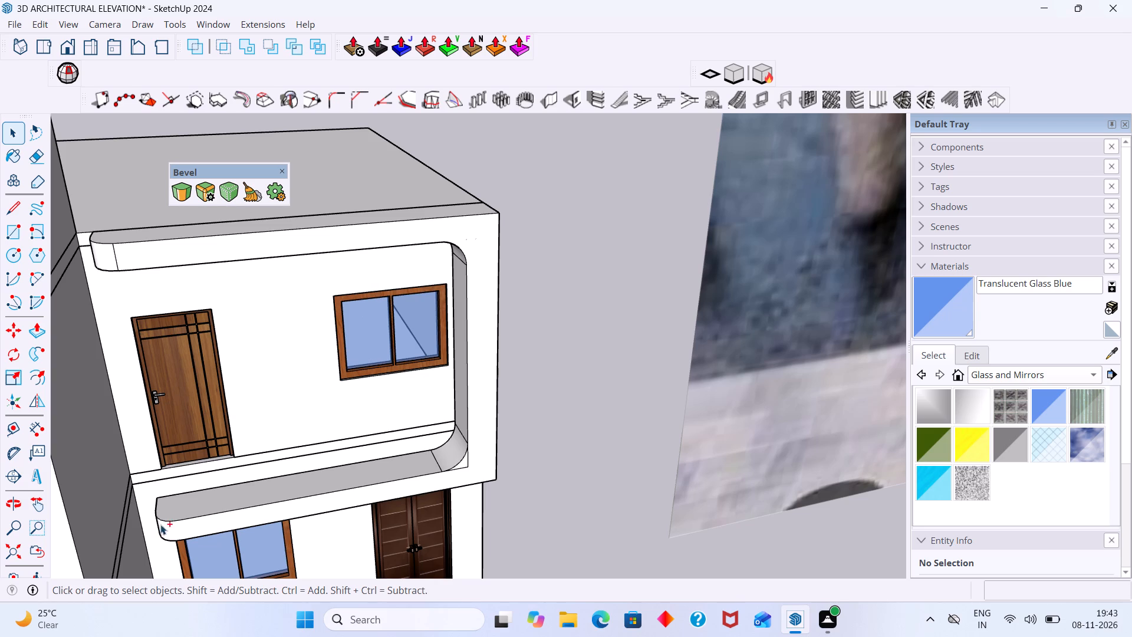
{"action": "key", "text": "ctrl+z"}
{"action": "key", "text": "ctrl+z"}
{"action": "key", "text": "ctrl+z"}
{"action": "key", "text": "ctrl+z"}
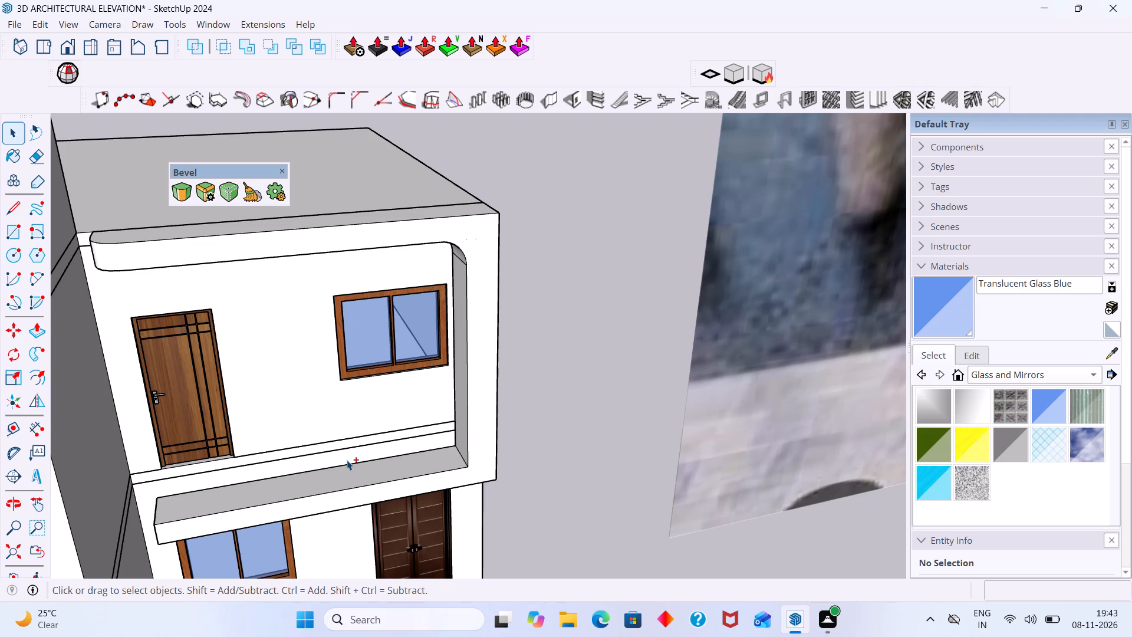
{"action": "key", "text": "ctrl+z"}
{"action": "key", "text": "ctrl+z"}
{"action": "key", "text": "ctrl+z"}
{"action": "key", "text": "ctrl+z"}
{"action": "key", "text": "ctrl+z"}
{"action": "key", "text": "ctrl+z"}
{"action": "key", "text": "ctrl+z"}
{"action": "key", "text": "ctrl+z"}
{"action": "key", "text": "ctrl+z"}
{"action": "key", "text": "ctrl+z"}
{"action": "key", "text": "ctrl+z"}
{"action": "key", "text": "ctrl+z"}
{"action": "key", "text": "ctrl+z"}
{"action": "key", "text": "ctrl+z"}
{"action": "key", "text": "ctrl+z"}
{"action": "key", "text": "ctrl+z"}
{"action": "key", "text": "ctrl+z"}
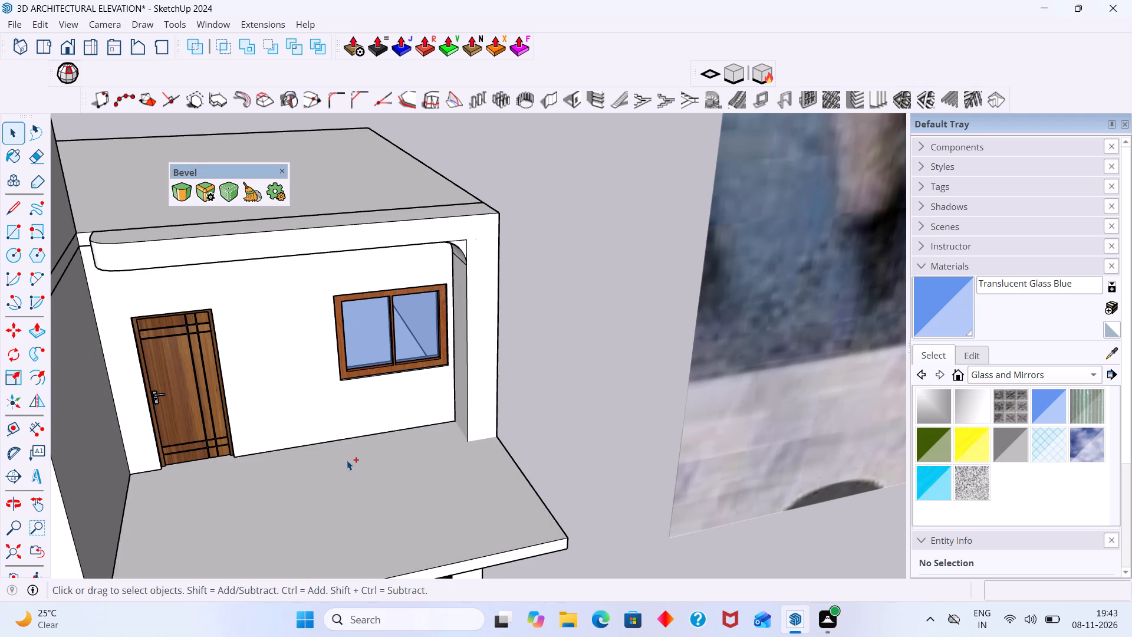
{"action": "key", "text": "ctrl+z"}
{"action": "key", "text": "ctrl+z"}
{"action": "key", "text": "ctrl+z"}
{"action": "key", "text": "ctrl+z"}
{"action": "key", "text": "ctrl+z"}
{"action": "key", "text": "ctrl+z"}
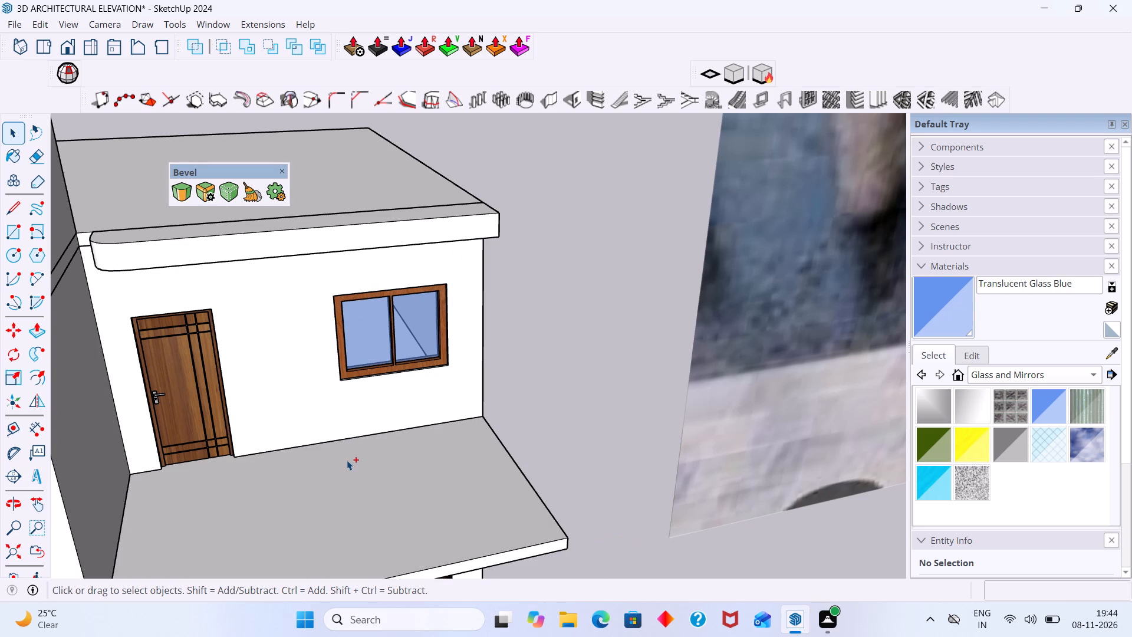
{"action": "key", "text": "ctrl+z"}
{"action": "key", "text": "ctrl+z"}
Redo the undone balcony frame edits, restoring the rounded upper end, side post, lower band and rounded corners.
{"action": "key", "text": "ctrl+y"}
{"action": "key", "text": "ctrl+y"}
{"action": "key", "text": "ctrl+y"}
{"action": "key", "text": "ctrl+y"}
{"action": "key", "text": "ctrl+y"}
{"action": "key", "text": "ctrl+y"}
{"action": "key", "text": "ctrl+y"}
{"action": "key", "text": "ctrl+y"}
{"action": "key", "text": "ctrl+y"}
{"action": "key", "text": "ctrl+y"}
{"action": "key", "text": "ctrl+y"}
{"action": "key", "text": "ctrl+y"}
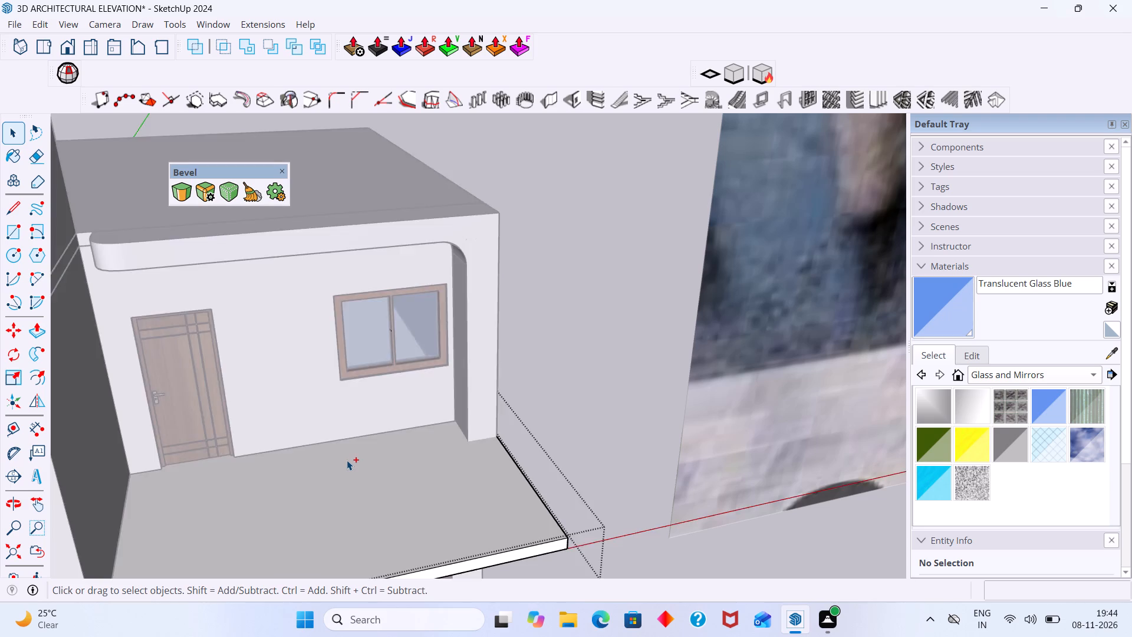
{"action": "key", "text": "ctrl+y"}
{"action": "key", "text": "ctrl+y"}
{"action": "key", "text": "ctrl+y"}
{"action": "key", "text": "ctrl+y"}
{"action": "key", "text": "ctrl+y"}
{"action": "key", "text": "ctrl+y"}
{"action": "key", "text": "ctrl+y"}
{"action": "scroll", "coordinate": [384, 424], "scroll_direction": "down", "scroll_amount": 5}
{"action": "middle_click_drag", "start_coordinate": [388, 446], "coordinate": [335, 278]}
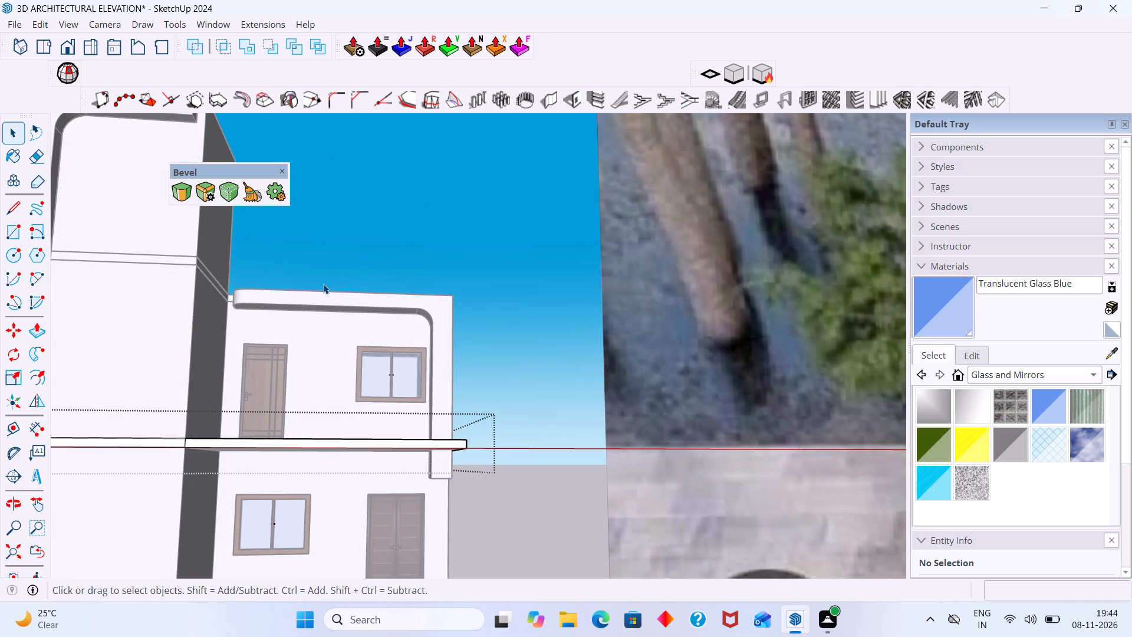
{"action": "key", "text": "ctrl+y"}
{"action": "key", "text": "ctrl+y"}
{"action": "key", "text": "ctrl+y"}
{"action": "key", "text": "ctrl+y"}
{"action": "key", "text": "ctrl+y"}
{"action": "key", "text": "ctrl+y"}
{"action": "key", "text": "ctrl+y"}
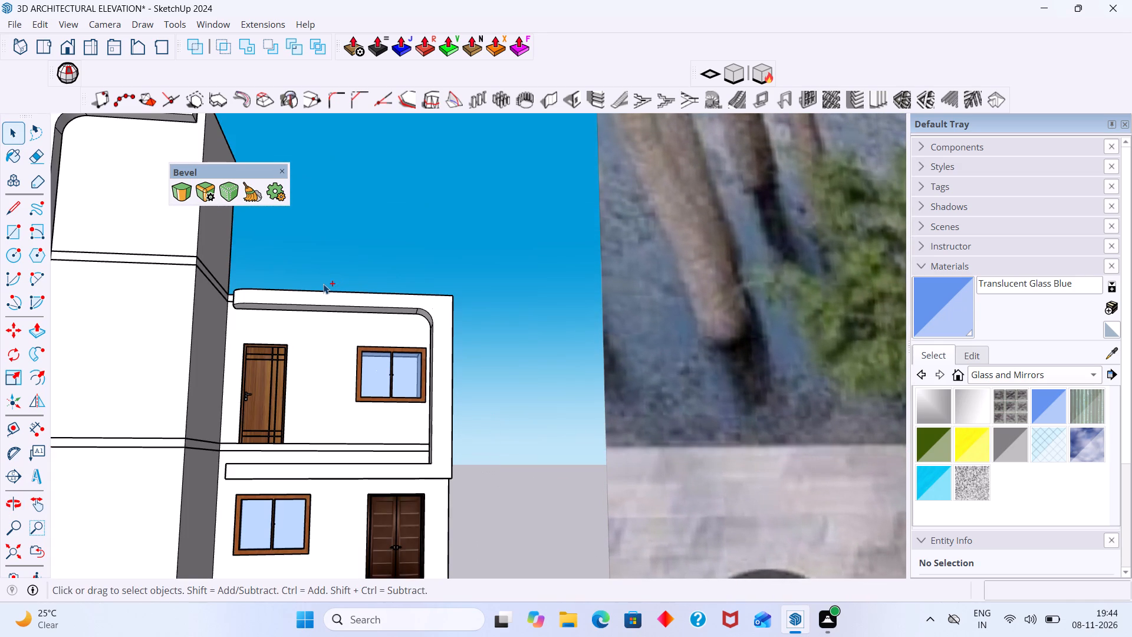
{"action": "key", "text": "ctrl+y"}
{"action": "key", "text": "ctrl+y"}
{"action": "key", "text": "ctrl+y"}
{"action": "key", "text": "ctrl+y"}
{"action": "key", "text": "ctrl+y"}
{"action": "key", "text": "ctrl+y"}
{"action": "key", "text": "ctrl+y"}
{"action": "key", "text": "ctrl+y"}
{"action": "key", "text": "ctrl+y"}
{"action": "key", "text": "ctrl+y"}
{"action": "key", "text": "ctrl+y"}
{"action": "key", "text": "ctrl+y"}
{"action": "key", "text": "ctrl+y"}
Undo the leftover corner edge erasure and the rounding of the balcony frame's lower band end.
{"action": "middle_click_drag", "start_coordinate": [221, 513], "coordinate": [243, 636]}
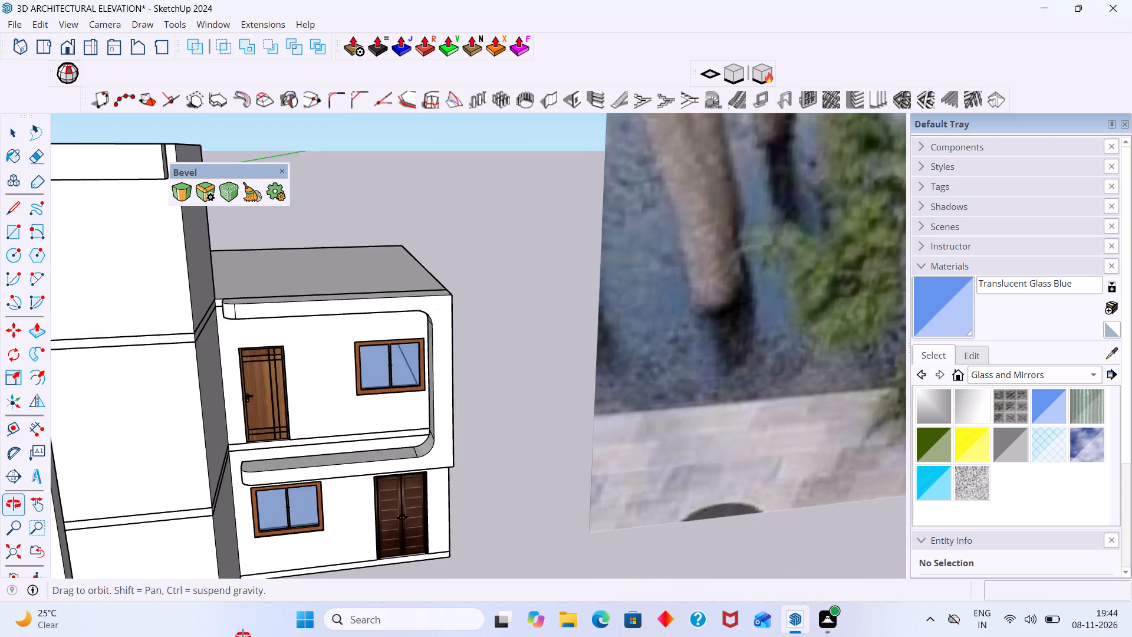
{"action": "middle_click_drag", "start_coordinate": [243, 636], "coordinate": [254, 593]}
{"action": "scroll", "coordinate": [246, 453], "scroll_direction": "up", "scroll_amount": 3}
{"action": "middle_click_drag", "start_coordinate": [324, 453], "coordinate": [302, 544]}
{"action": "scroll", "coordinate": [249, 503], "scroll_direction": "up", "scroll_amount": 6}
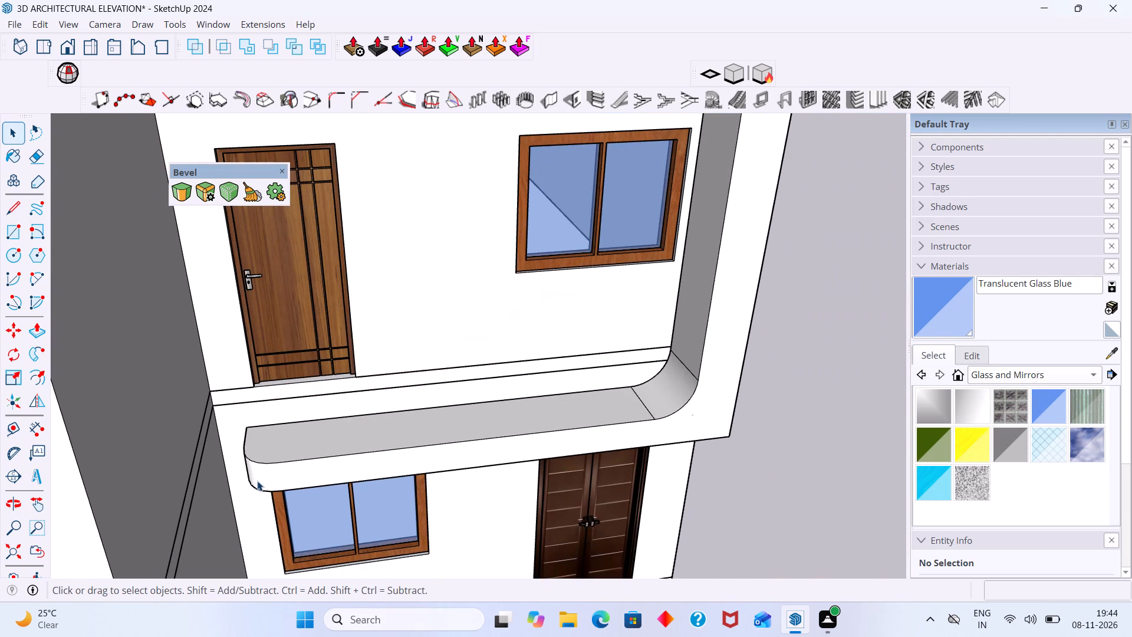
{"action": "left_click", "coordinate": [257, 480]}
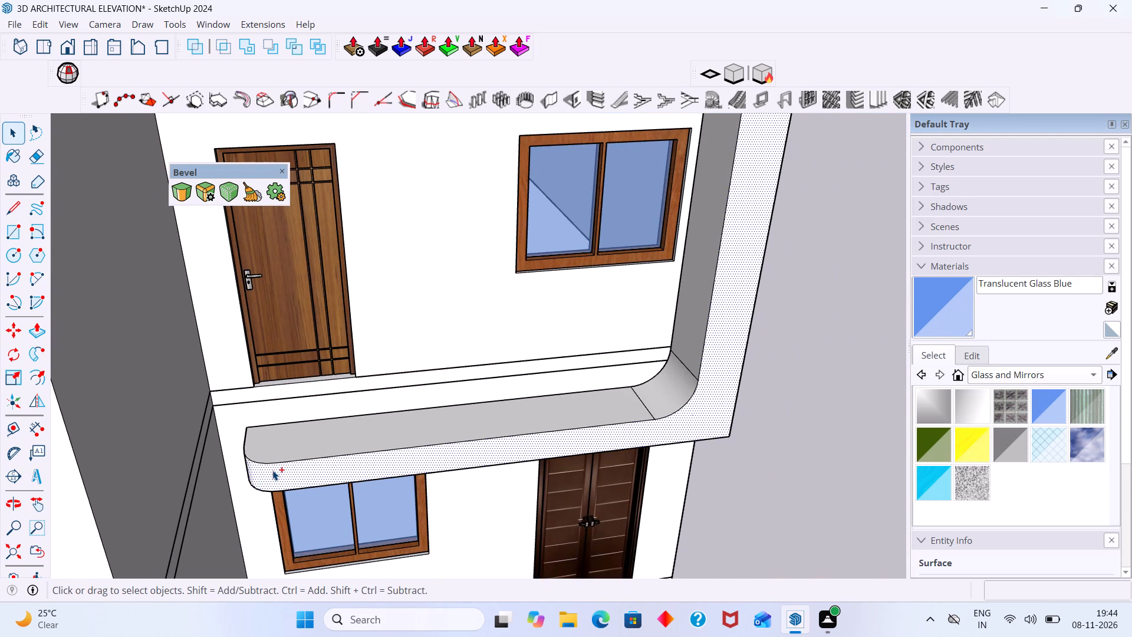
{"action": "key", "text": "ctrl+z"}
{"action": "key", "text": "ctrl+z"}
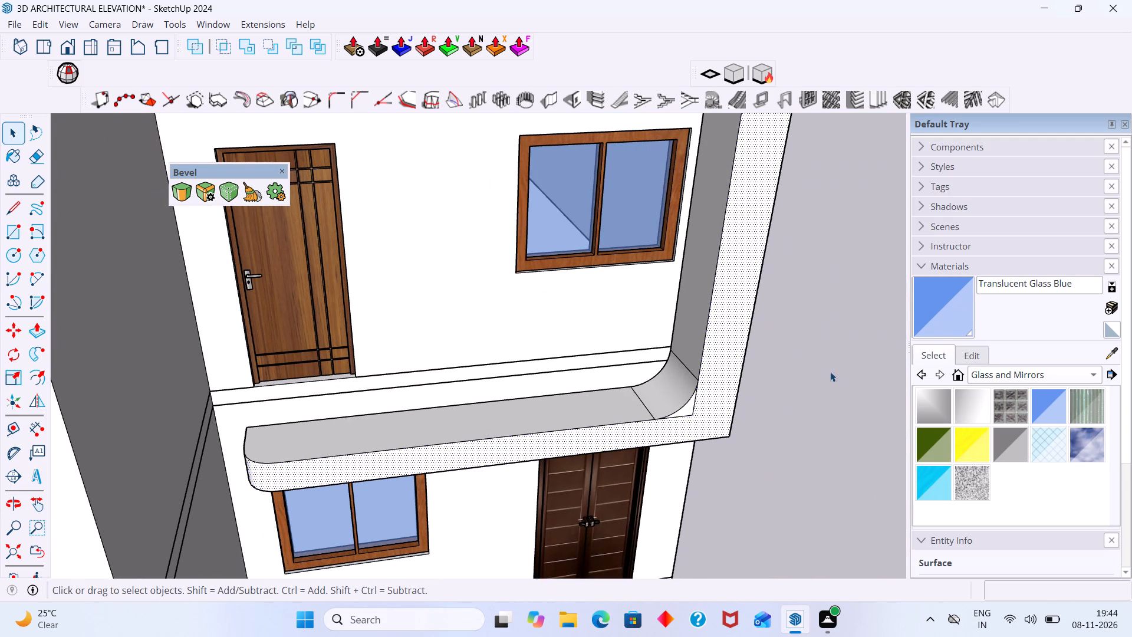
{"action": "left_click", "coordinate": [830, 372]}
{"action": "key", "text": "ctrl+z"}
Draw a line across the top face of the balcony frame's upper band where its rounded end meets the straight part.
{"action": "scroll", "coordinate": [669, 408], "scroll_direction": "down", "scroll_amount": 6}
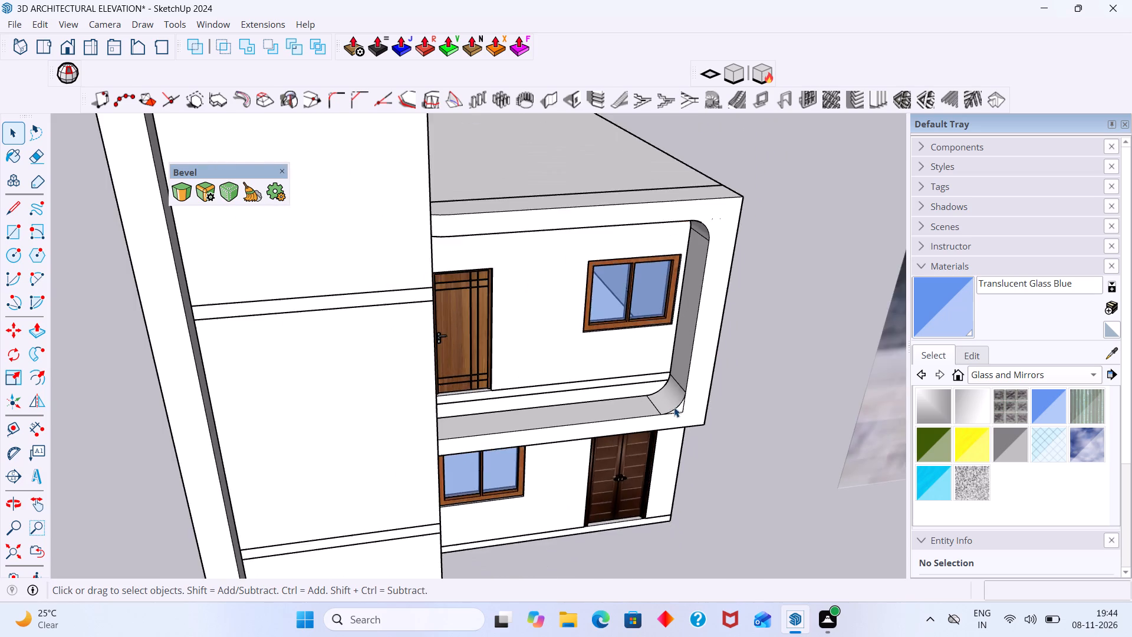
{"action": "scroll", "coordinate": [677, 405], "scroll_direction": "up", "scroll_amount": 6}
{"action": "scroll", "coordinate": [542, 409], "scroll_direction": "down", "scroll_amount": 6}
{"action": "scroll", "coordinate": [348, 217], "scroll_direction": "up", "scroll_amount": 4}
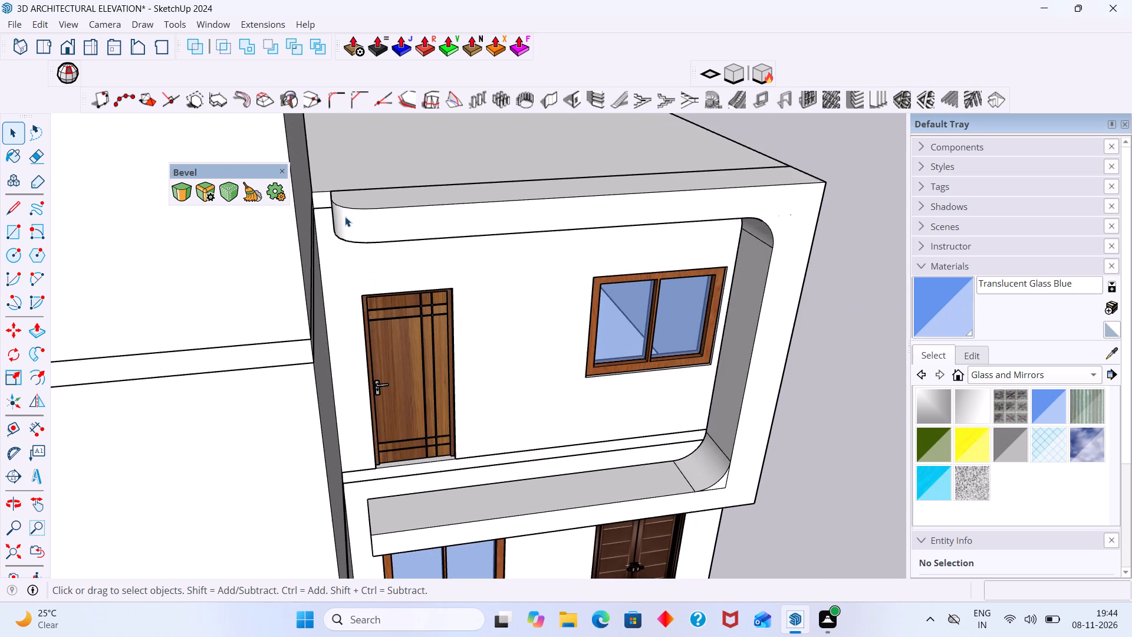
{"action": "left_click", "coordinate": [345, 216]}
{"action": "scroll", "coordinate": [345, 214], "scroll_direction": "up", "scroll_amount": 2}
{"action": "left_click", "coordinate": [347, 202]}
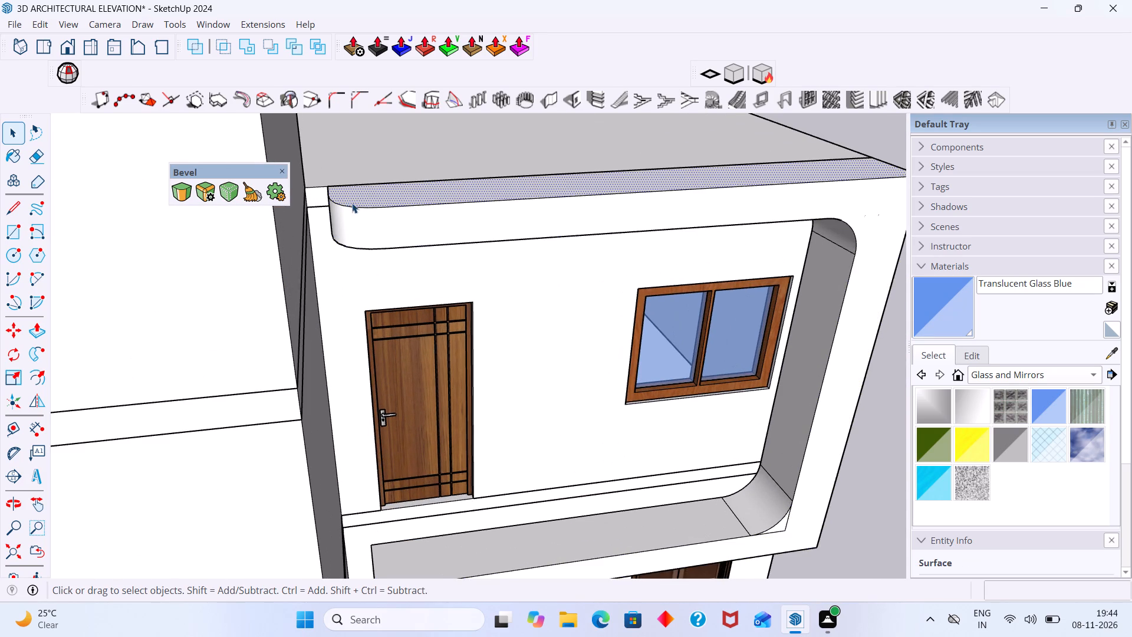
{"action": "middle_click_drag", "start_coordinate": [354, 277], "coordinate": [354, 290]}
{"action": "key", "text": "l"}
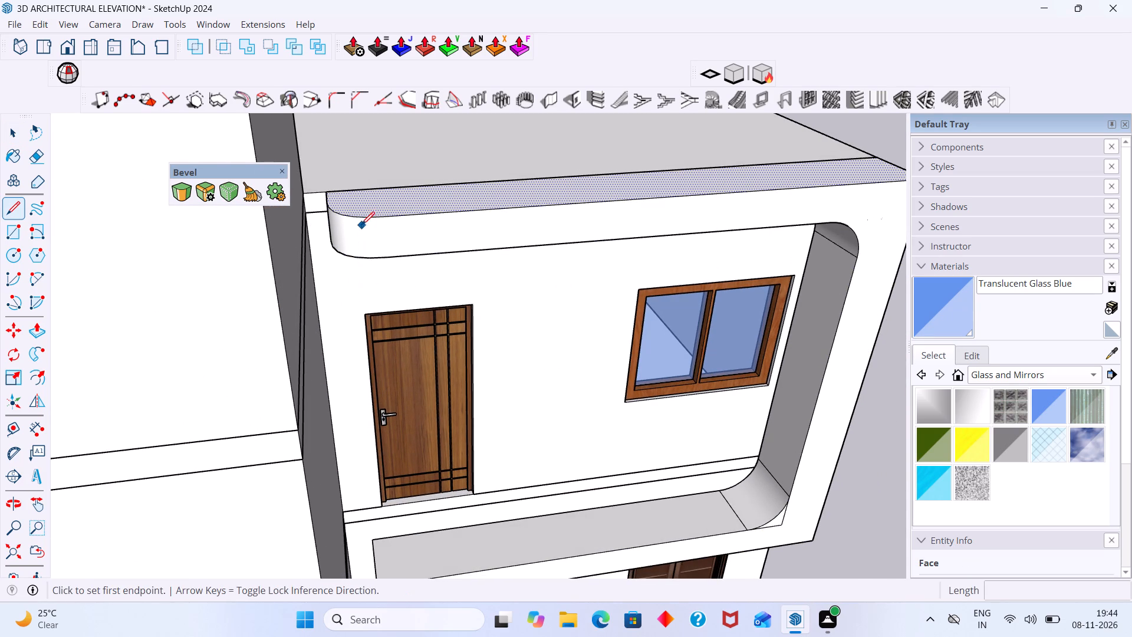
{"action": "scroll", "coordinate": [361, 225], "scroll_direction": "up", "scroll_amount": 3}
{"action": "left_click", "coordinate": [370, 213]}
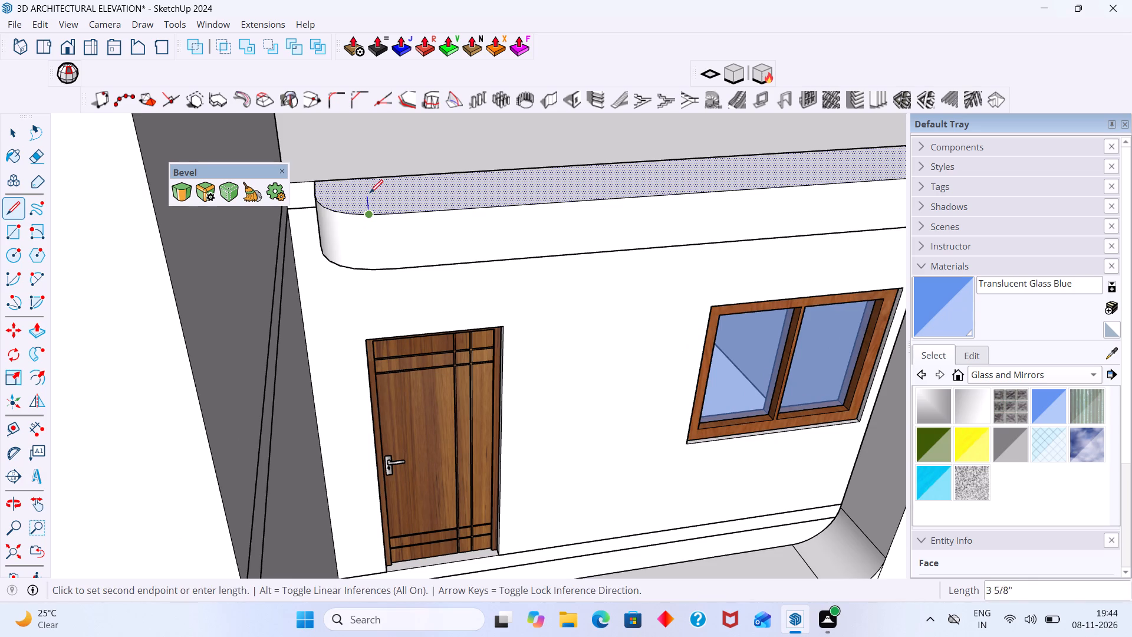
{"action": "left_click", "coordinate": [370, 178]}
{"action": "key", "text": "space"}
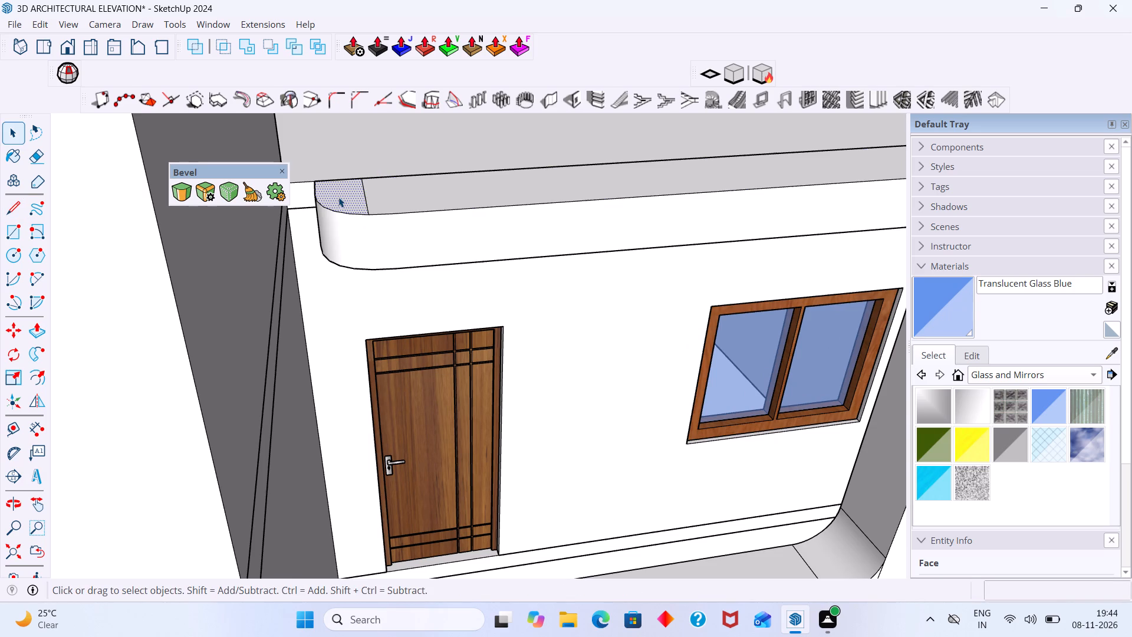
Erase the arc segments and curved surface edges forming the rounded end of the balcony frame's upper band.
{"action": "left_click", "coordinate": [338, 197]}
{"action": "left_click", "coordinate": [330, 210]}
{"action": "key", "text": "Delete"}
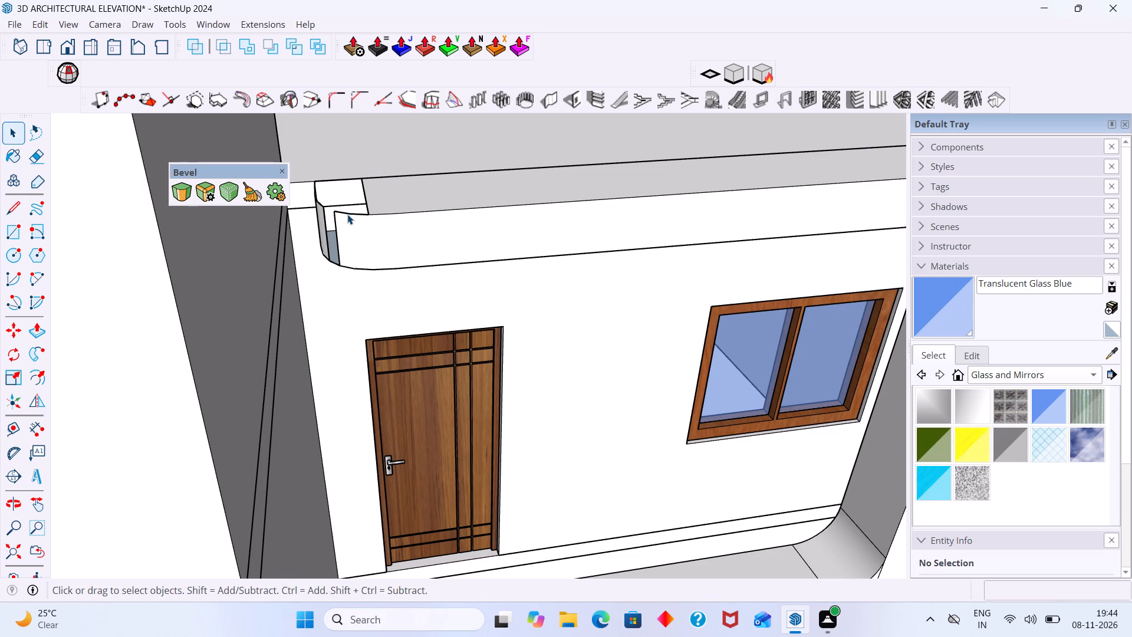
{"action": "key", "text": "e"}
{"action": "left_click", "coordinate": [349, 214]}
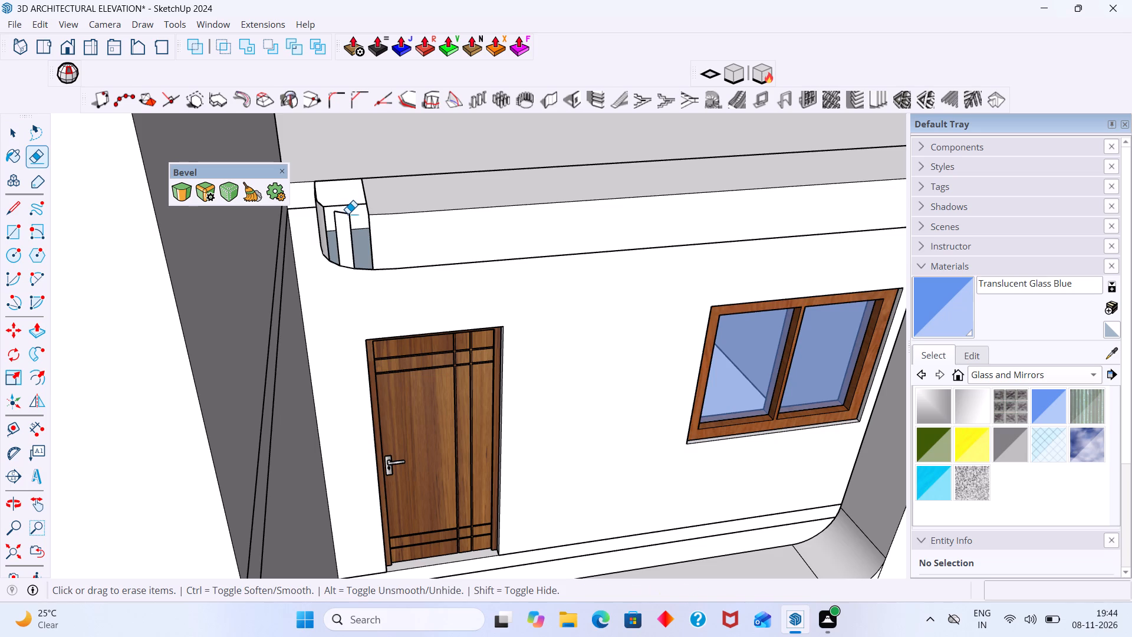
{"action": "left_click", "coordinate": [348, 214]}
{"action": "left_click", "coordinate": [351, 269]}
{"action": "middle_click_drag", "start_coordinate": [360, 257], "coordinate": [374, 258]}
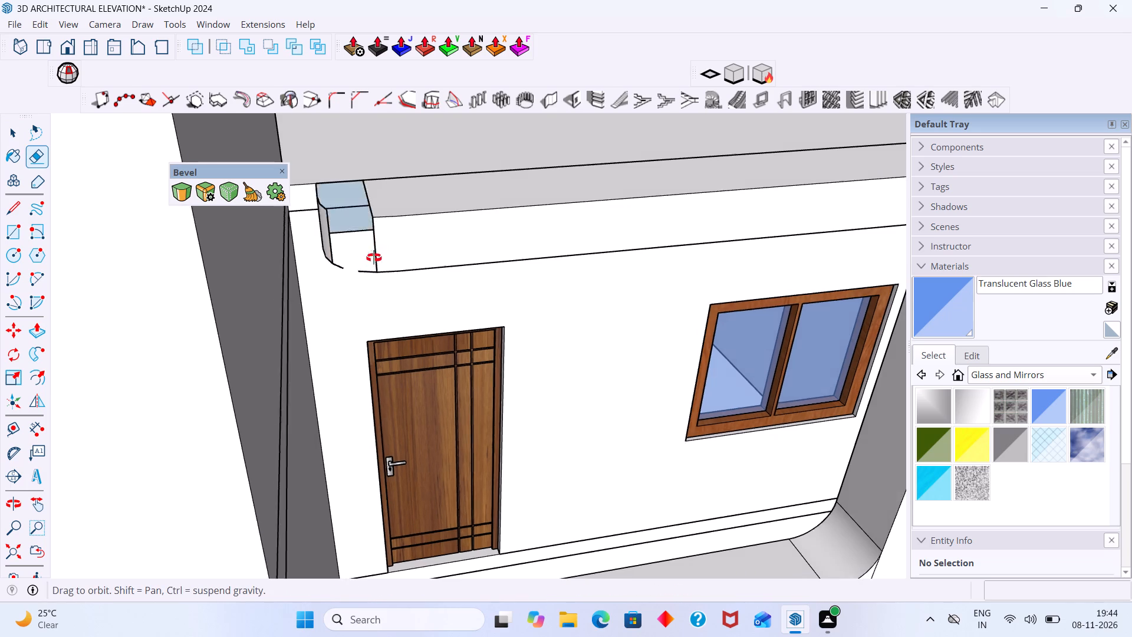
{"action": "middle_click_drag", "start_coordinate": [374, 258], "coordinate": [373, 261]}
{"action": "left_click", "coordinate": [361, 234]}
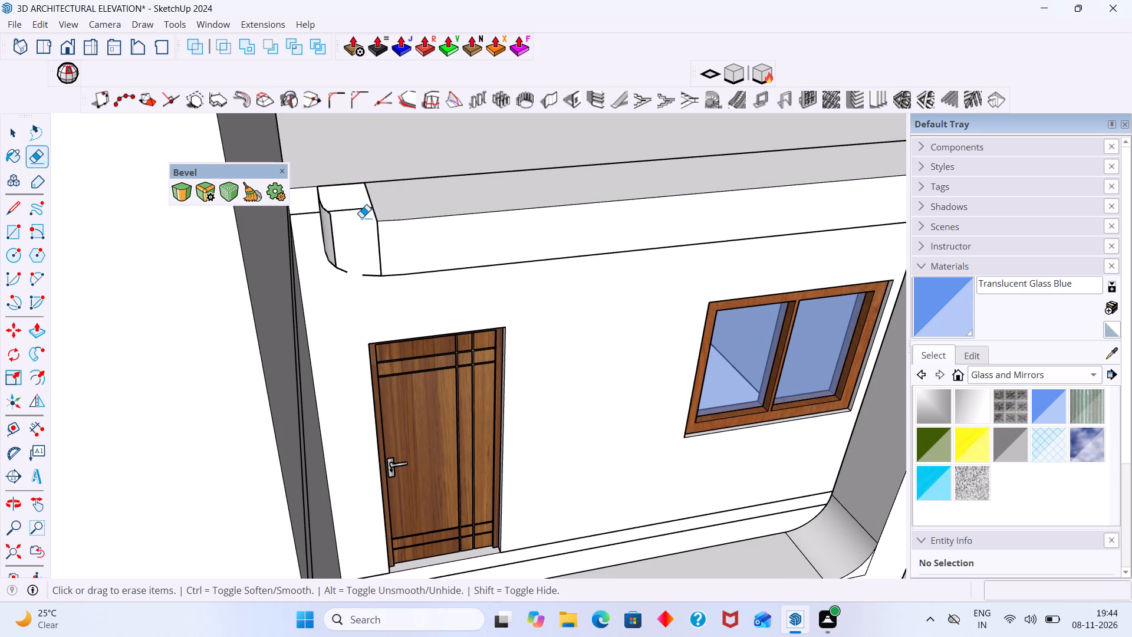
{"action": "left_click", "coordinate": [361, 212]}
{"action": "left_click", "coordinate": [360, 205]}
{"action": "left_click", "coordinate": [333, 225]}
{"action": "left_click", "coordinate": [327, 215]}
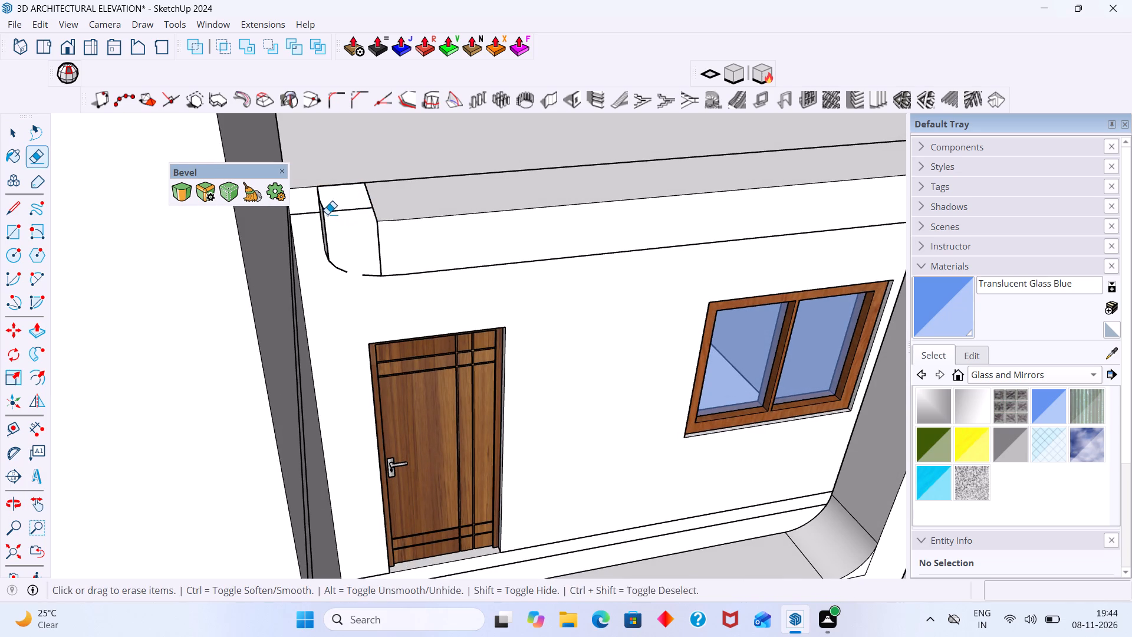
Erase the remaining curved edge segments of the removed rounded end, around the front wall above the door.
{"action": "middle_click_drag", "start_coordinate": [327, 231], "coordinate": [337, 247]}
{"action": "scroll", "coordinate": [335, 244], "scroll_direction": "up", "scroll_amount": 7}
{"action": "left_click", "coordinate": [328, 253]}
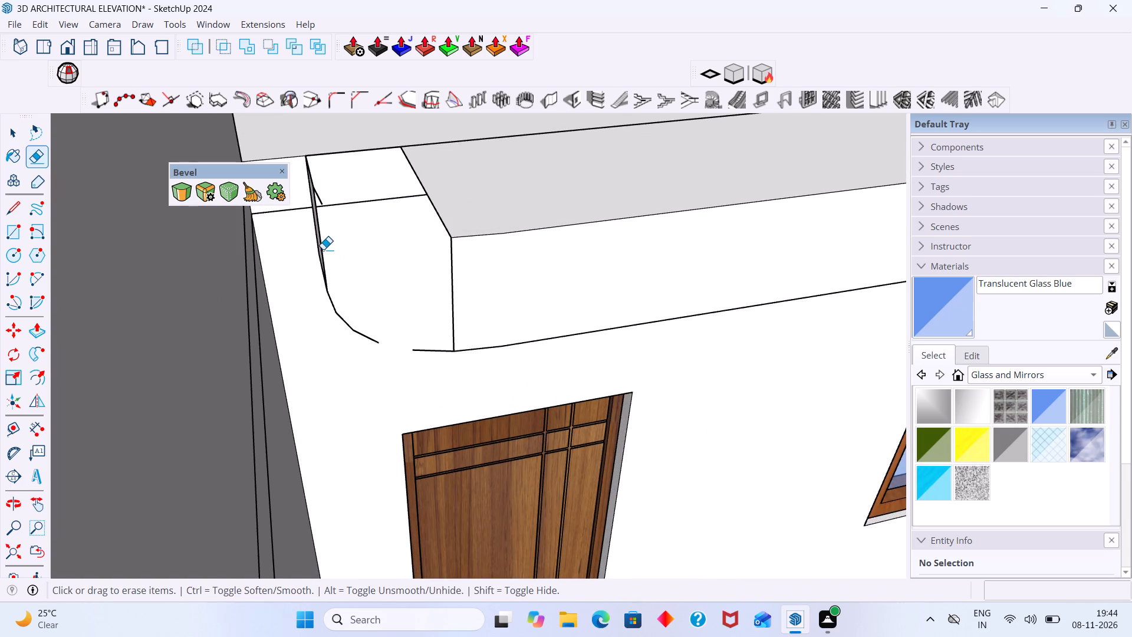
{"action": "left_click", "coordinate": [322, 248]}
{"action": "left_click", "coordinate": [318, 242]}
{"action": "left_click", "coordinate": [326, 275]}
{"action": "left_click_drag", "start_coordinate": [324, 272], "coordinate": [326, 275]}
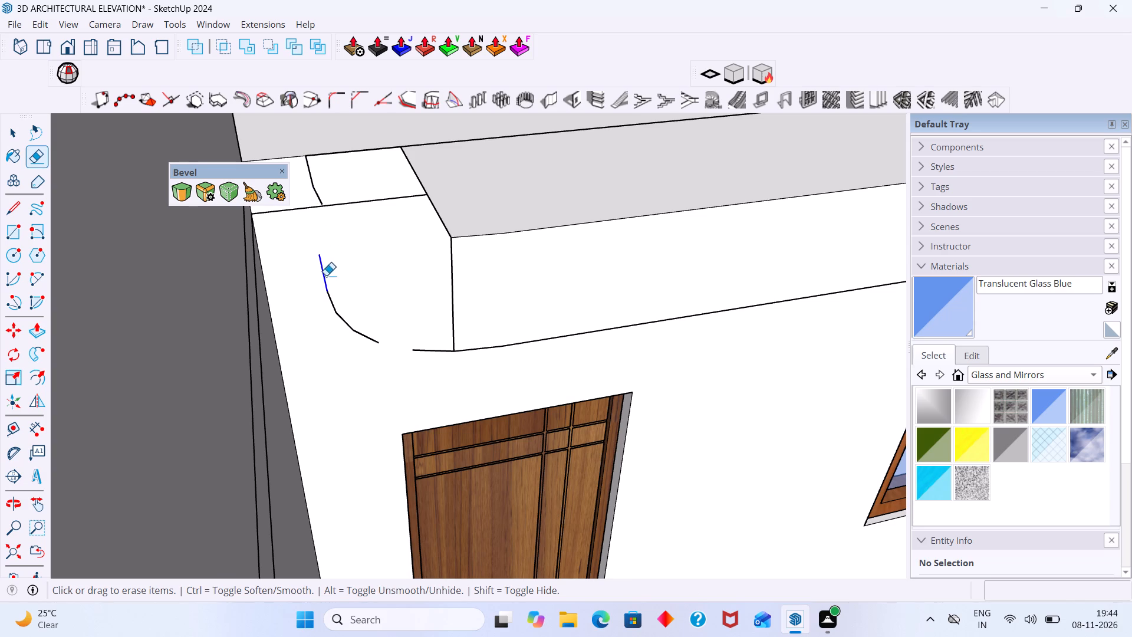
{"action": "left_click_drag", "start_coordinate": [326, 275], "coordinate": [368, 336]}
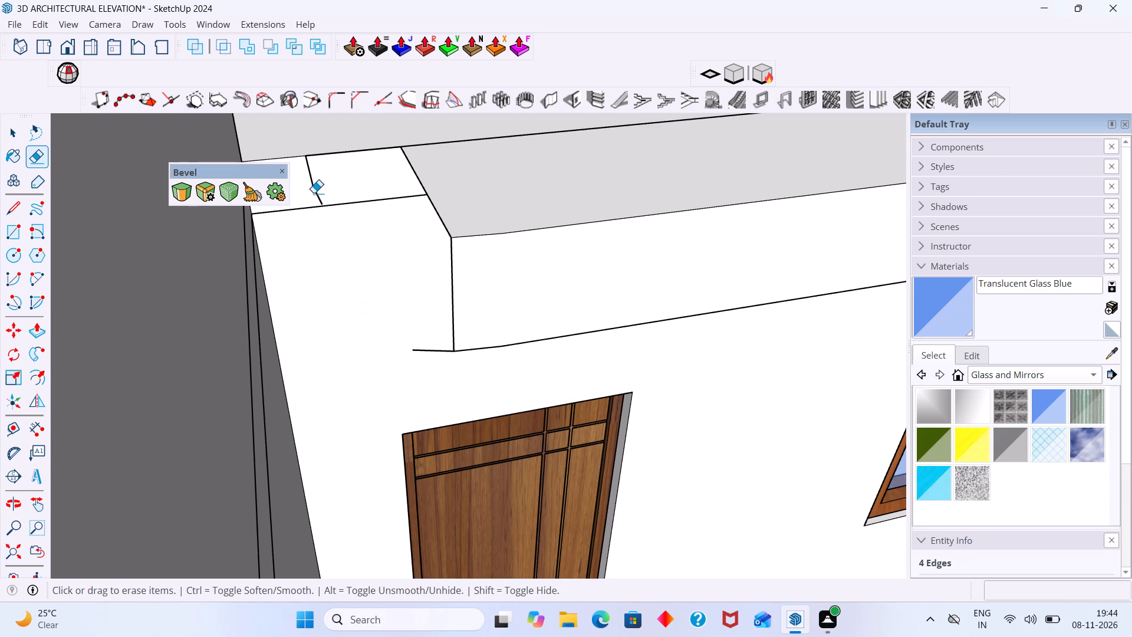
{"action": "left_click_drag", "start_coordinate": [315, 185], "coordinate": [318, 199]}
Erase the short leftover edge at the lower corner of the upper band's cut end.
{"action": "scroll", "coordinate": [371, 232], "scroll_direction": "down", "scroll_amount": 4}
{"action": "scroll", "coordinate": [373, 225], "scroll_direction": "up", "scroll_amount": 3}
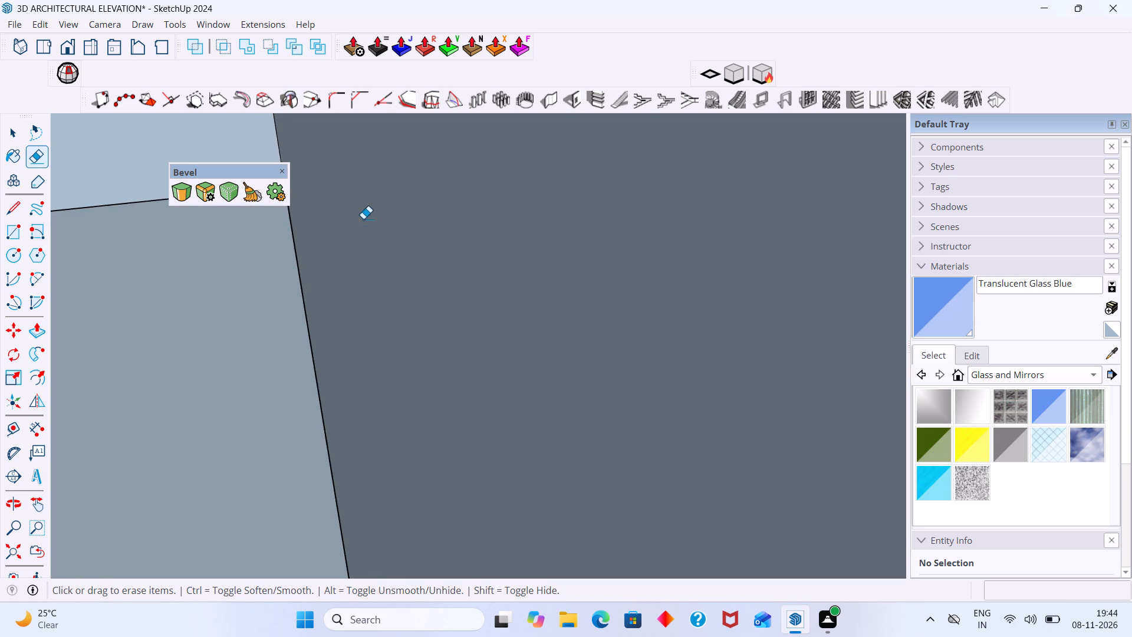
{"action": "left_click", "coordinate": [9, 557]}
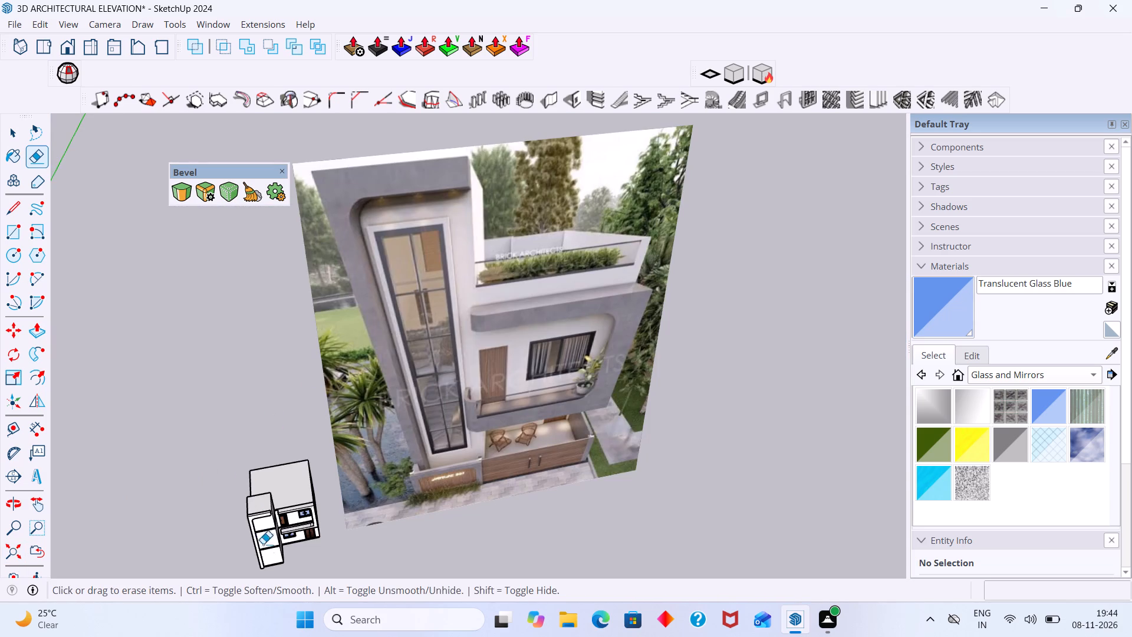
{"action": "scroll", "coordinate": [268, 534], "scroll_direction": "up", "scroll_amount": 5}
{"action": "middle_click_drag", "start_coordinate": [272, 481], "coordinate": [272, 378]}
{"action": "scroll", "coordinate": [286, 437], "scroll_direction": "up", "scroll_amount": 3}
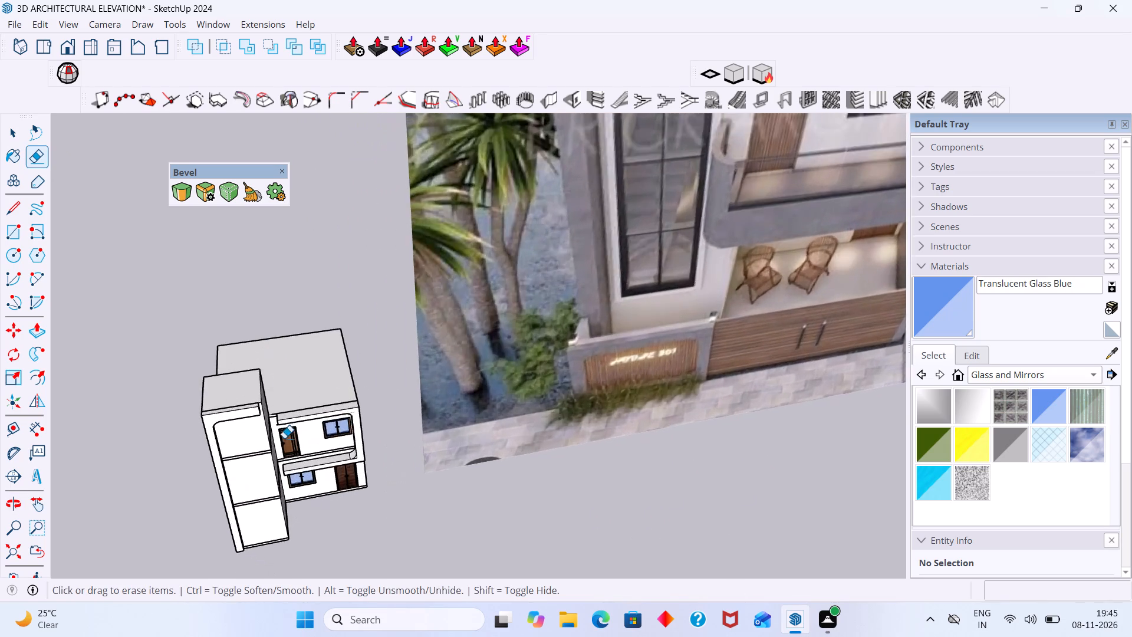
{"action": "scroll", "coordinate": [284, 438], "scroll_direction": "up", "scroll_amount": 20}
{"action": "scroll", "coordinate": [284, 438], "scroll_direction": "up", "scroll_amount": 3}
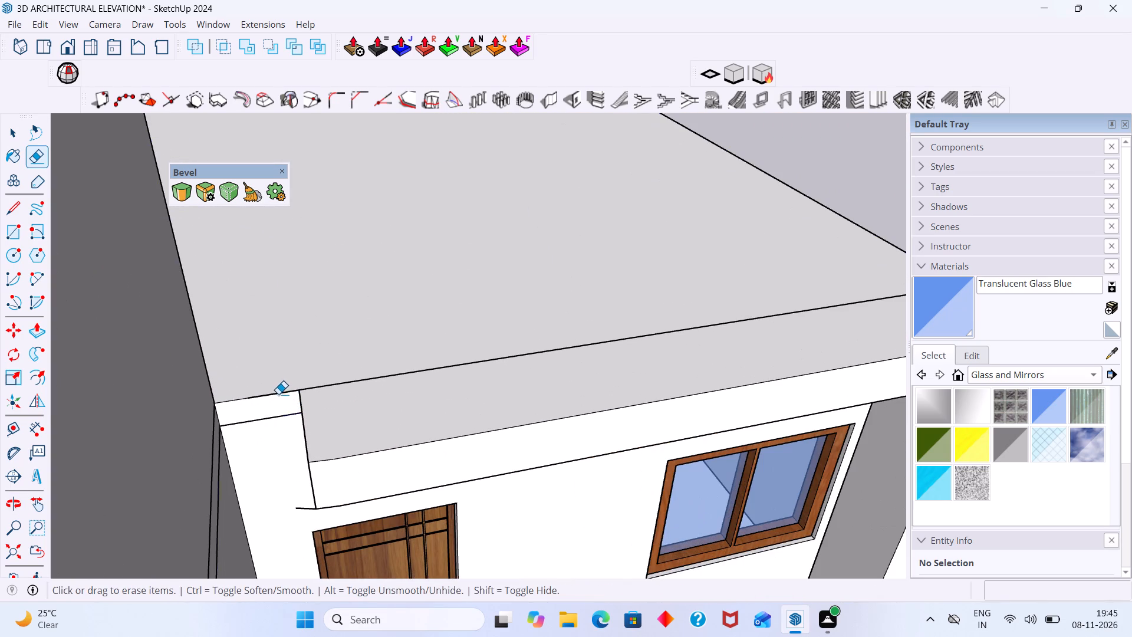
{"action": "left_click", "coordinate": [278, 393]}
{"action": "key", "text": "ctrl+z"}
{"action": "scroll", "coordinate": [275, 402], "scroll_direction": "up", "scroll_amount": 3}
{"action": "middle_click_drag", "start_coordinate": [282, 399], "coordinate": [312, 375]}
{"action": "scroll", "coordinate": [331, 534], "scroll_direction": "up", "scroll_amount": 3}
{"action": "left_click", "coordinate": [339, 560]}
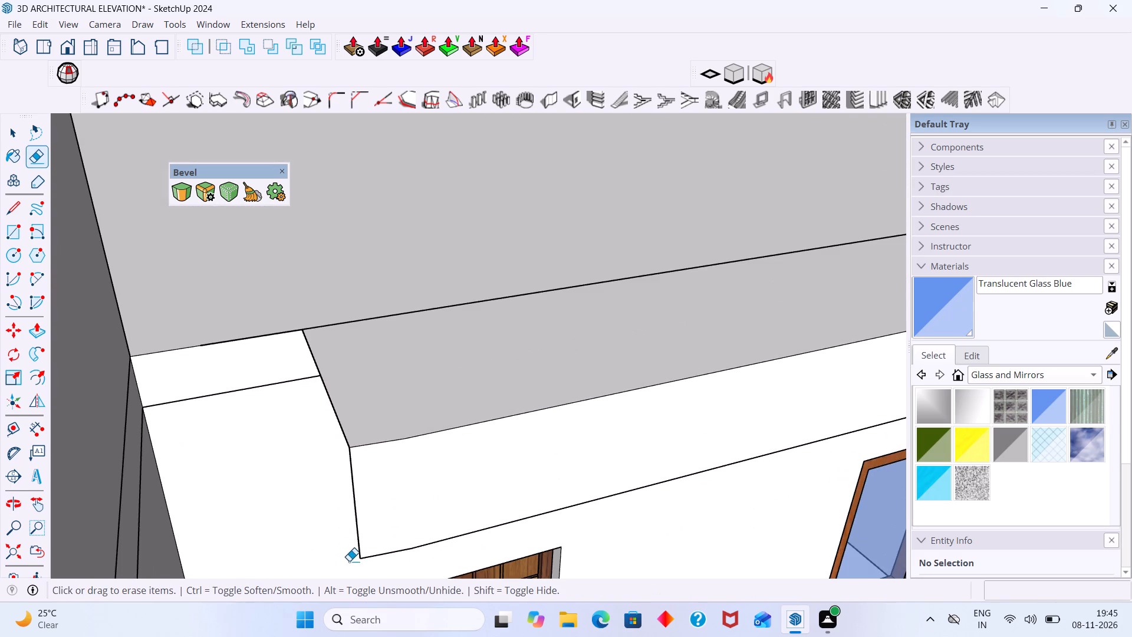
Erase the last slanted arc segments and the stray edge at the upper band's end, leaving a straight front face.
{"action": "scroll", "coordinate": [323, 540], "scroll_direction": "down", "scroll_amount": 7}
{"action": "scroll", "coordinate": [372, 531], "scroll_direction": "up", "scroll_amount": 8}
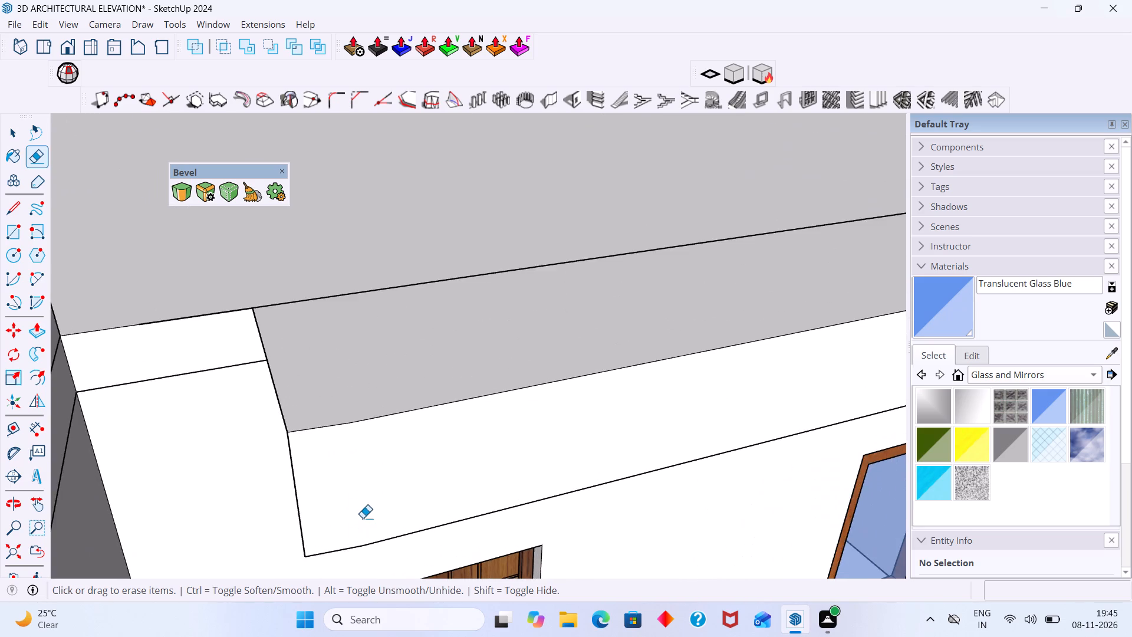
{"action": "scroll", "coordinate": [363, 518], "scroll_direction": "up", "scroll_amount": 2}
{"action": "scroll", "coordinate": [363, 517], "scroll_direction": "down", "scroll_amount": 5}
{"action": "scroll", "coordinate": [363, 524], "scroll_direction": "up", "scroll_amount": 7}
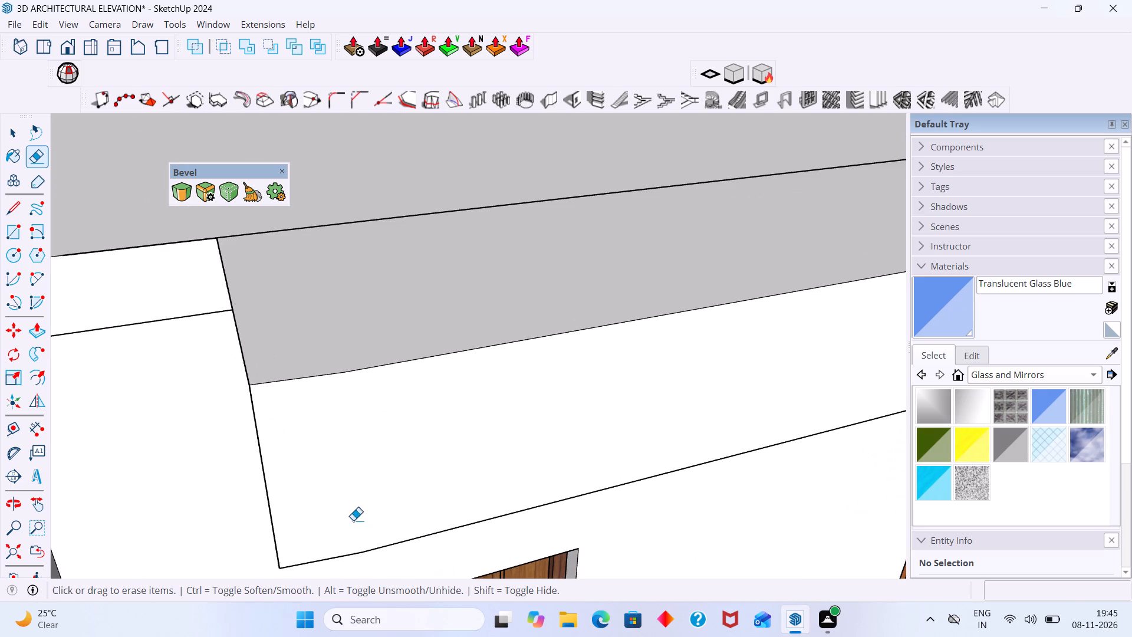
{"action": "scroll", "coordinate": [349, 536], "scroll_direction": "up", "scroll_amount": 1}
{"action": "scroll", "coordinate": [347, 530], "scroll_direction": "down", "scroll_amount": 14}
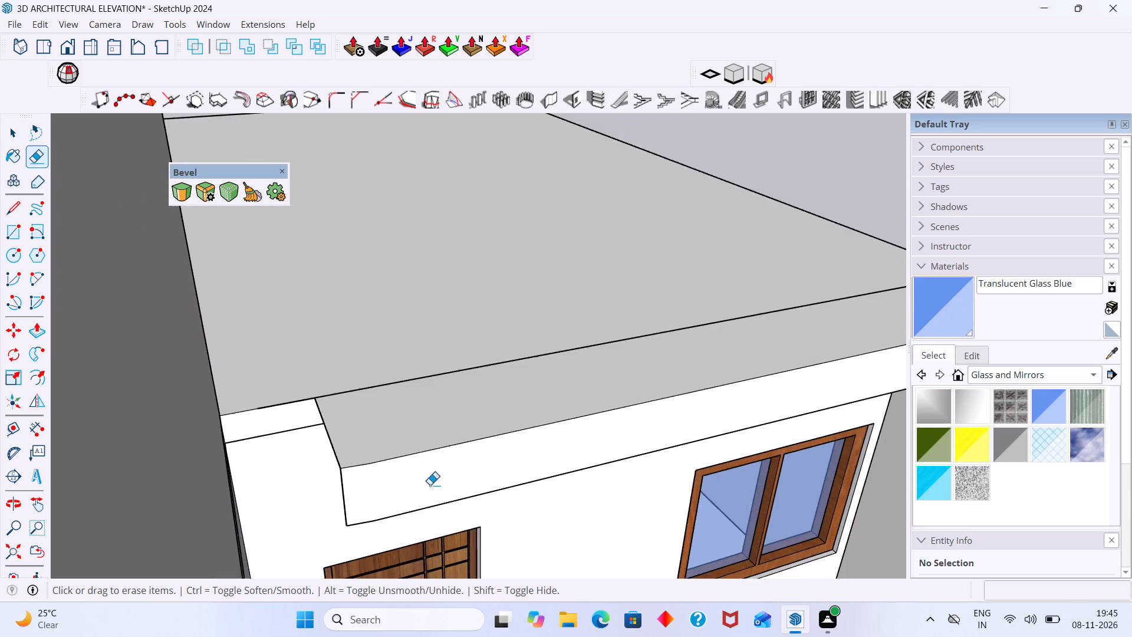
{"action": "scroll", "coordinate": [430, 485], "scroll_direction": "down", "scroll_amount": 4}
{"action": "middle_click_drag", "start_coordinate": [475, 492], "coordinate": [242, 479]}
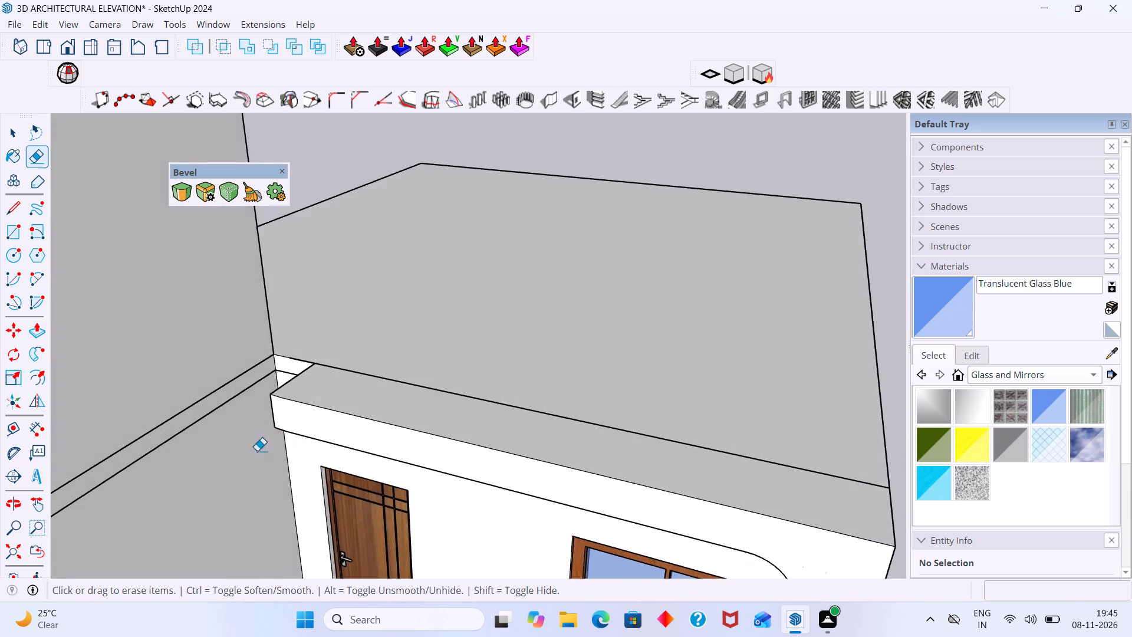
{"action": "scroll", "coordinate": [265, 434], "scroll_direction": "up", "scroll_amount": 14}
{"action": "scroll", "coordinate": [307, 431], "scroll_direction": "down", "scroll_amount": 4}
{"action": "middle_click_drag", "start_coordinate": [322, 452], "coordinate": [358, 454]}
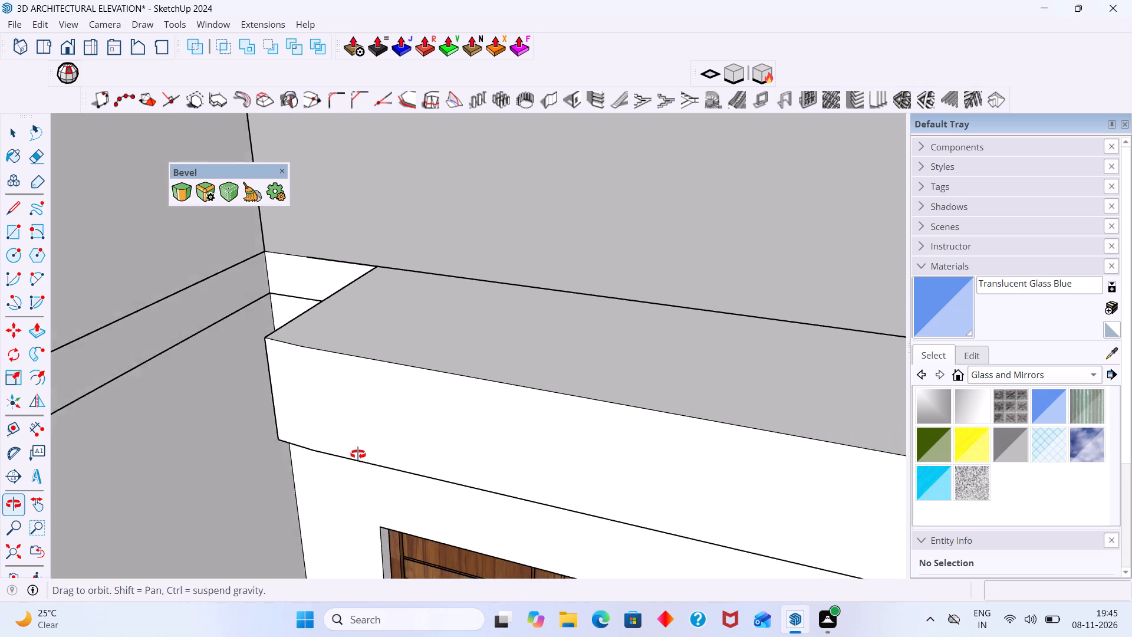
{"action": "middle_click_drag", "start_coordinate": [358, 454], "coordinate": [508, 373]}
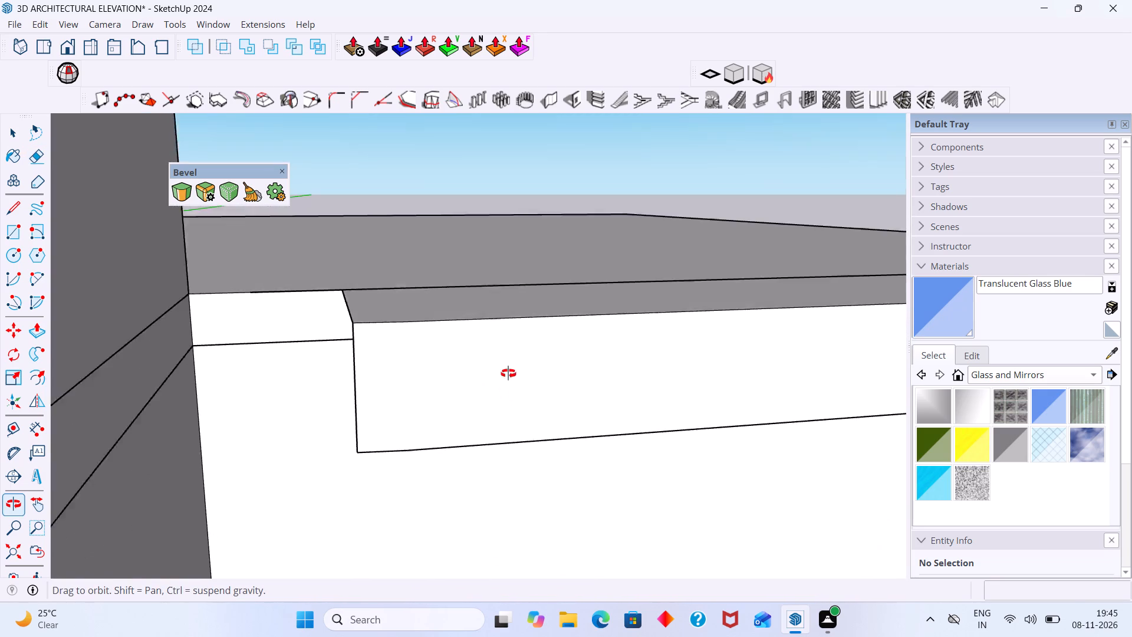
{"action": "middle_click_drag", "start_coordinate": [508, 373], "coordinate": [504, 360]}
{"action": "scroll", "coordinate": [536, 476], "scroll_direction": "down", "scroll_amount": 2}
{"action": "middle_click_drag", "start_coordinate": [535, 484], "coordinate": [521, 342]}
{"action": "middle_click_drag", "start_coordinate": [516, 390], "coordinate": [526, 319]}
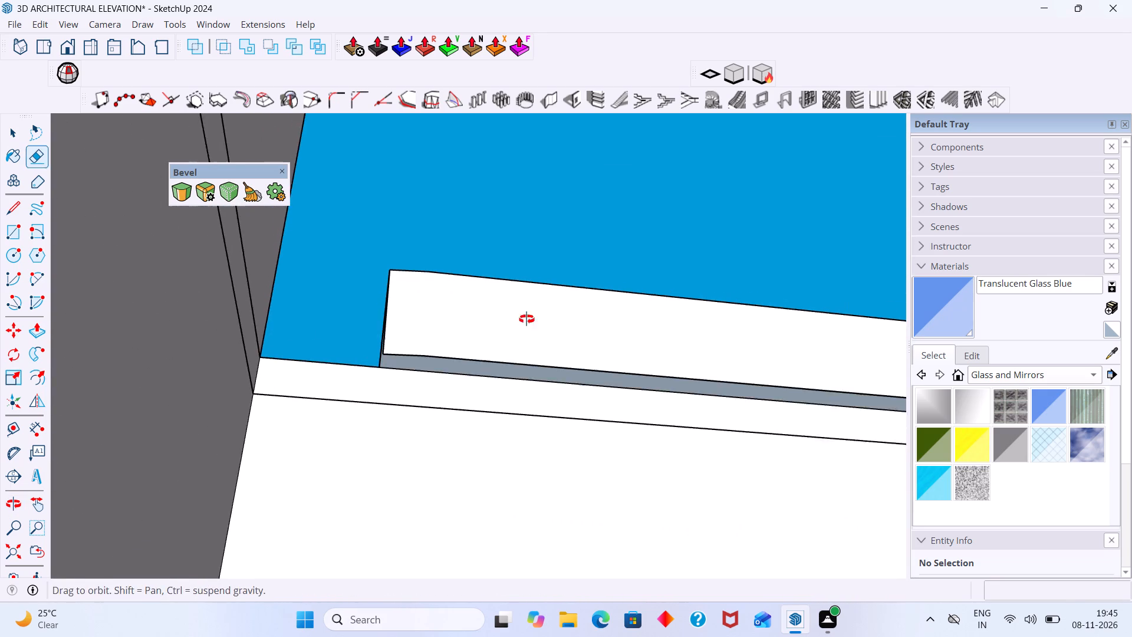
{"action": "middle_click_drag", "start_coordinate": [526, 319], "coordinate": [528, 310]}
{"action": "middle_click_drag", "start_coordinate": [538, 390], "coordinate": [544, 305]}
{"action": "scroll", "coordinate": [547, 390], "scroll_direction": "down", "scroll_amount": 2}
{"action": "scroll", "coordinate": [437, 343], "scroll_direction": "up", "scroll_amount": 2}
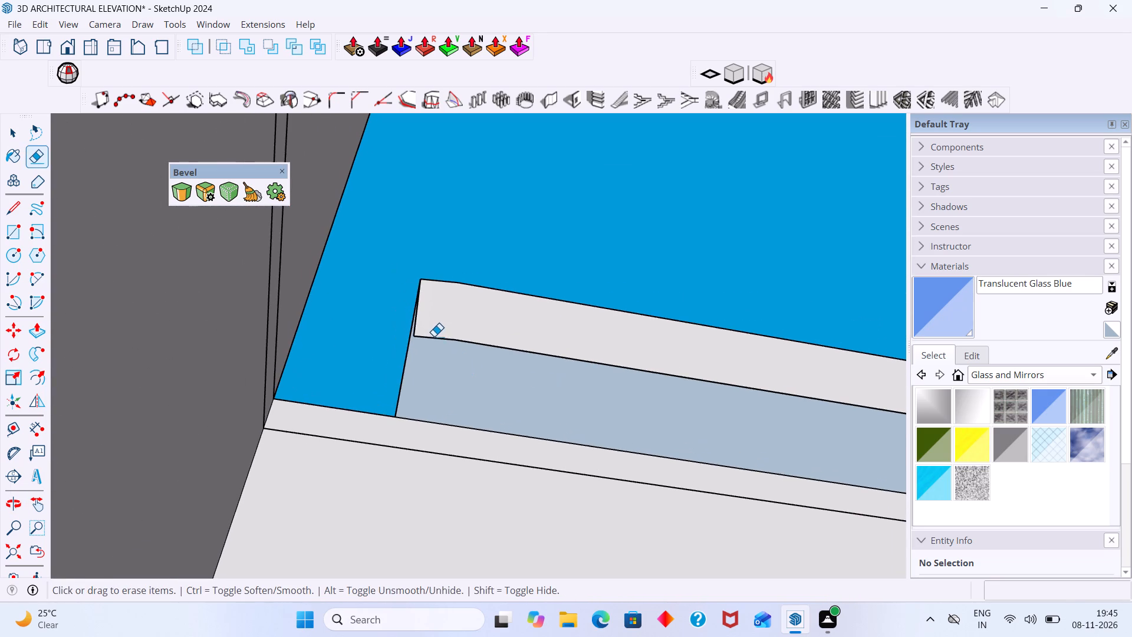
{"action": "left_click", "coordinate": [433, 338]}
{"action": "scroll", "coordinate": [442, 327], "scroll_direction": "down", "scroll_amount": 3}
{"action": "middle_click_drag", "start_coordinate": [442, 316], "coordinate": [438, 411]}
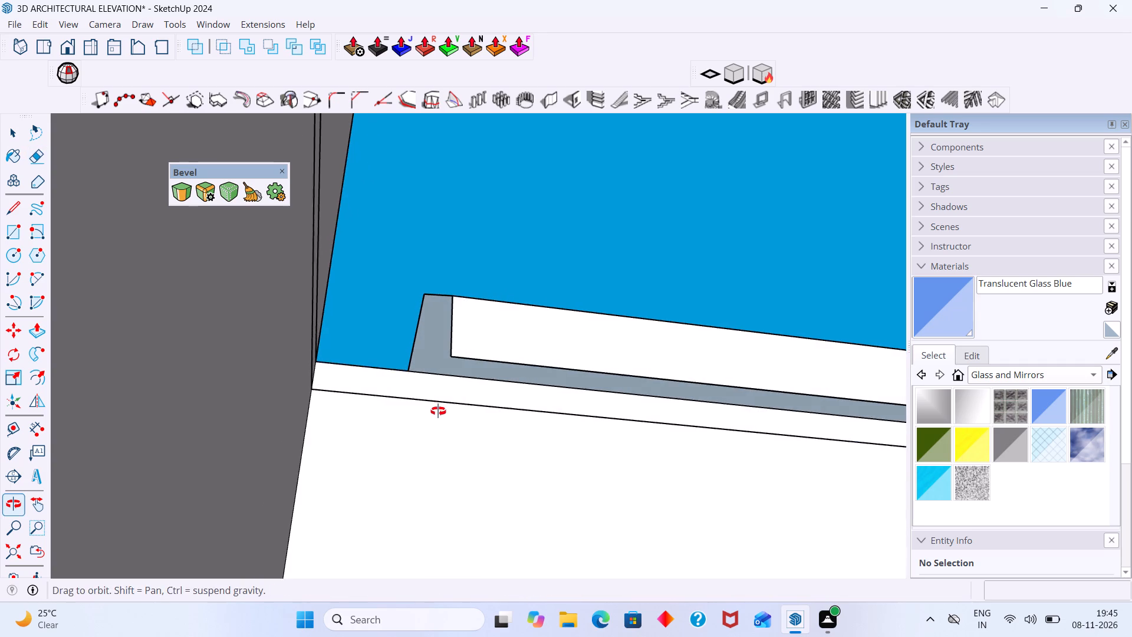
{"action": "middle_click_drag", "start_coordinate": [438, 411], "coordinate": [436, 392]}
{"action": "left_click", "coordinate": [441, 294]}
{"action": "middle_click_drag", "start_coordinate": [441, 326], "coordinate": [439, 412]}
{"action": "scroll", "coordinate": [441, 337], "scroll_direction": "down", "scroll_amount": 1}
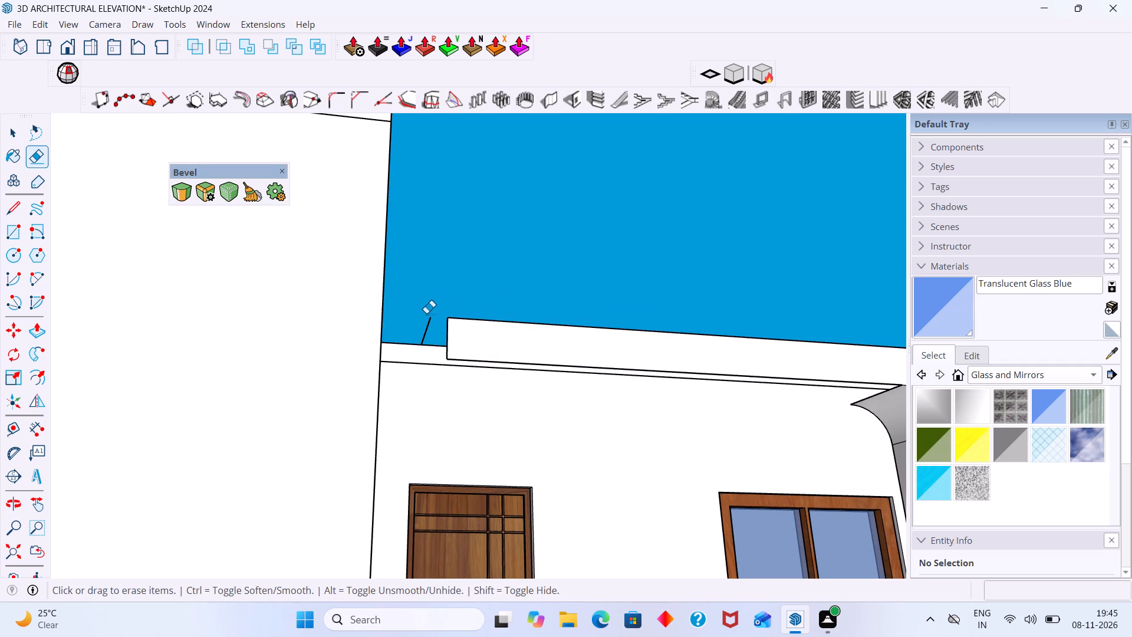
{"action": "left_click", "coordinate": [431, 318]}
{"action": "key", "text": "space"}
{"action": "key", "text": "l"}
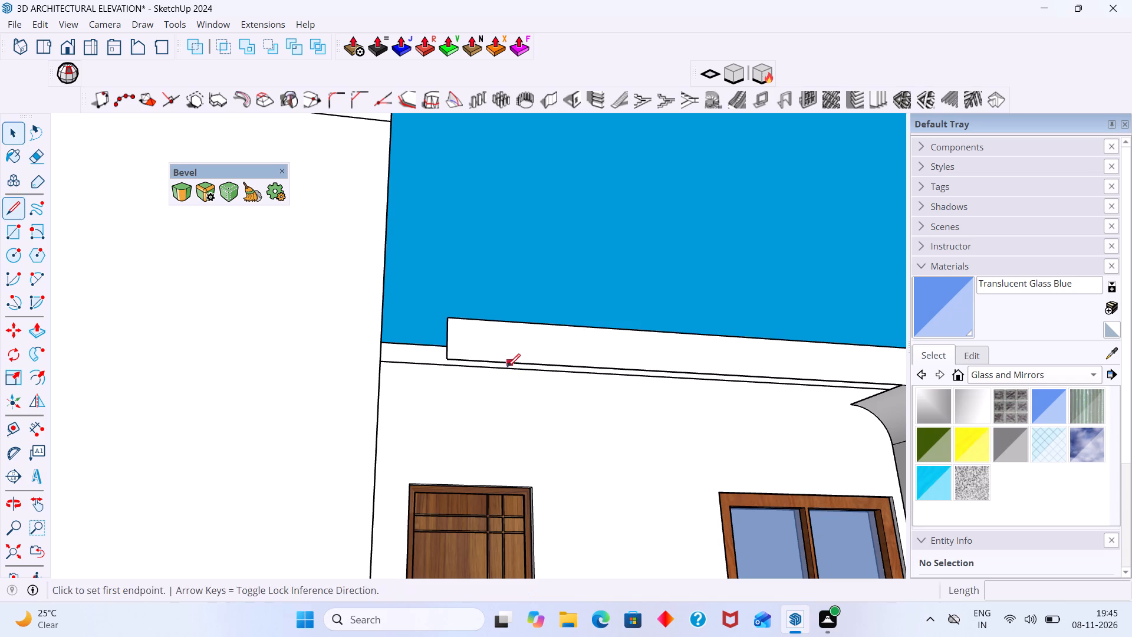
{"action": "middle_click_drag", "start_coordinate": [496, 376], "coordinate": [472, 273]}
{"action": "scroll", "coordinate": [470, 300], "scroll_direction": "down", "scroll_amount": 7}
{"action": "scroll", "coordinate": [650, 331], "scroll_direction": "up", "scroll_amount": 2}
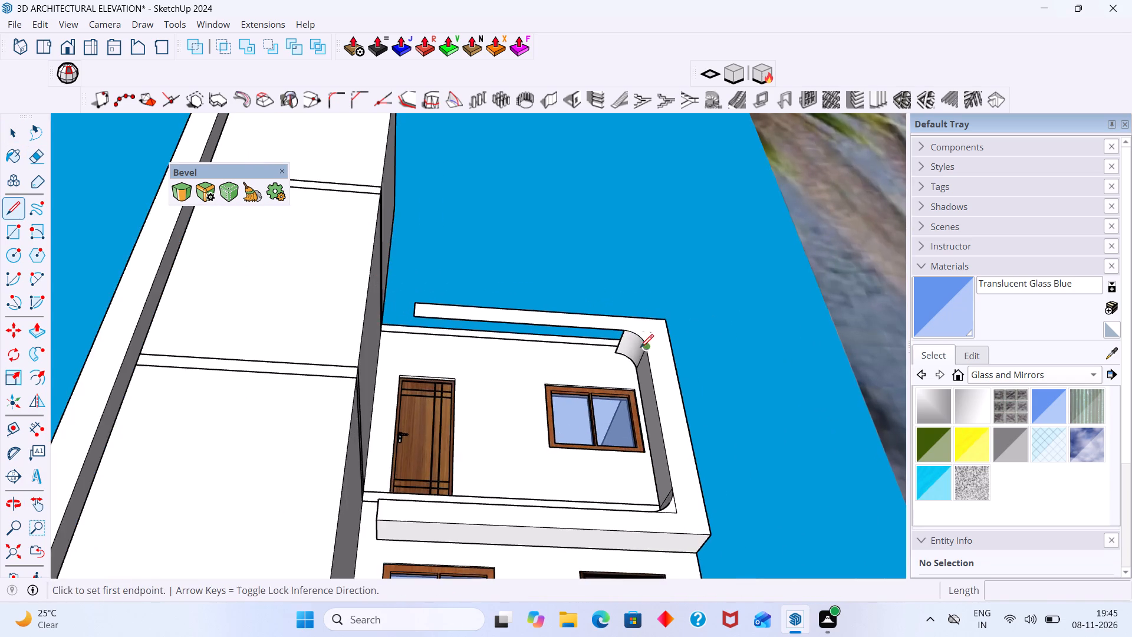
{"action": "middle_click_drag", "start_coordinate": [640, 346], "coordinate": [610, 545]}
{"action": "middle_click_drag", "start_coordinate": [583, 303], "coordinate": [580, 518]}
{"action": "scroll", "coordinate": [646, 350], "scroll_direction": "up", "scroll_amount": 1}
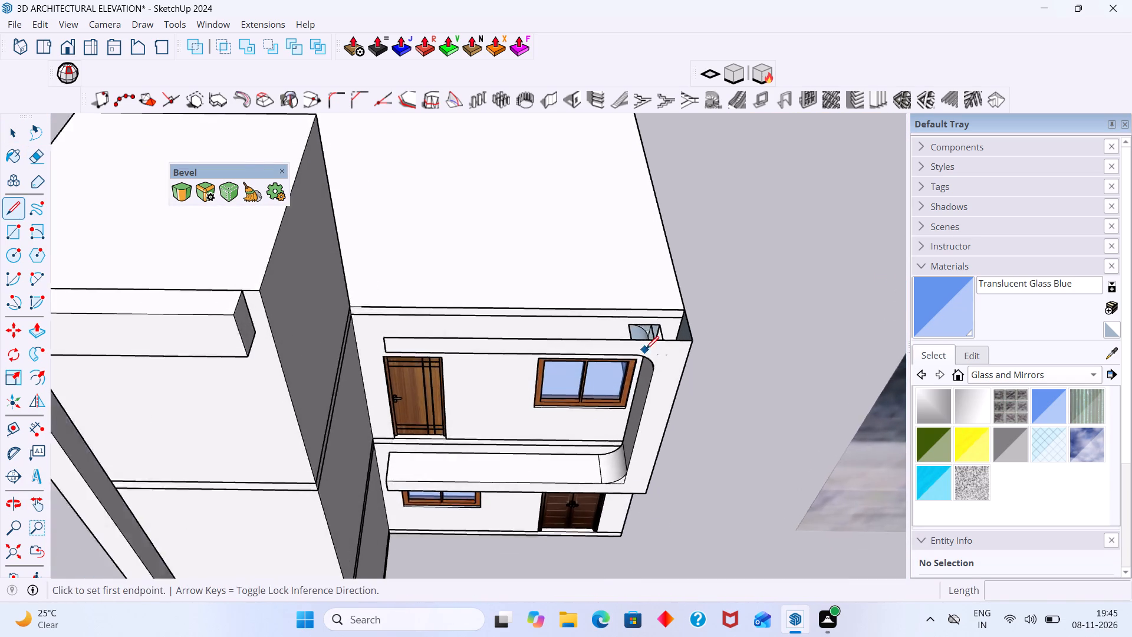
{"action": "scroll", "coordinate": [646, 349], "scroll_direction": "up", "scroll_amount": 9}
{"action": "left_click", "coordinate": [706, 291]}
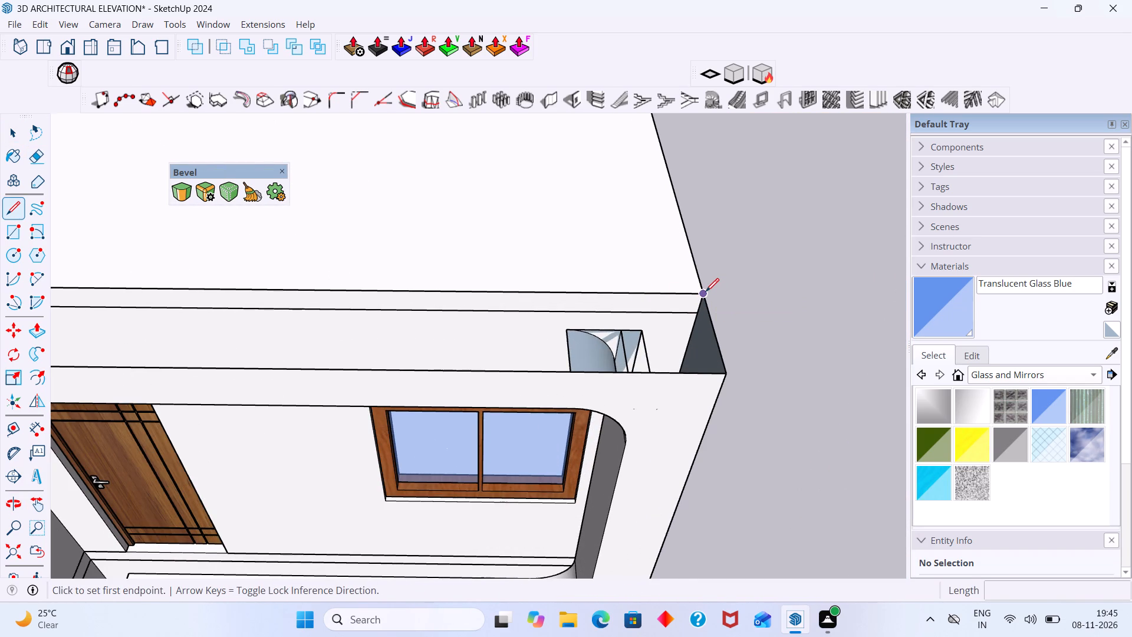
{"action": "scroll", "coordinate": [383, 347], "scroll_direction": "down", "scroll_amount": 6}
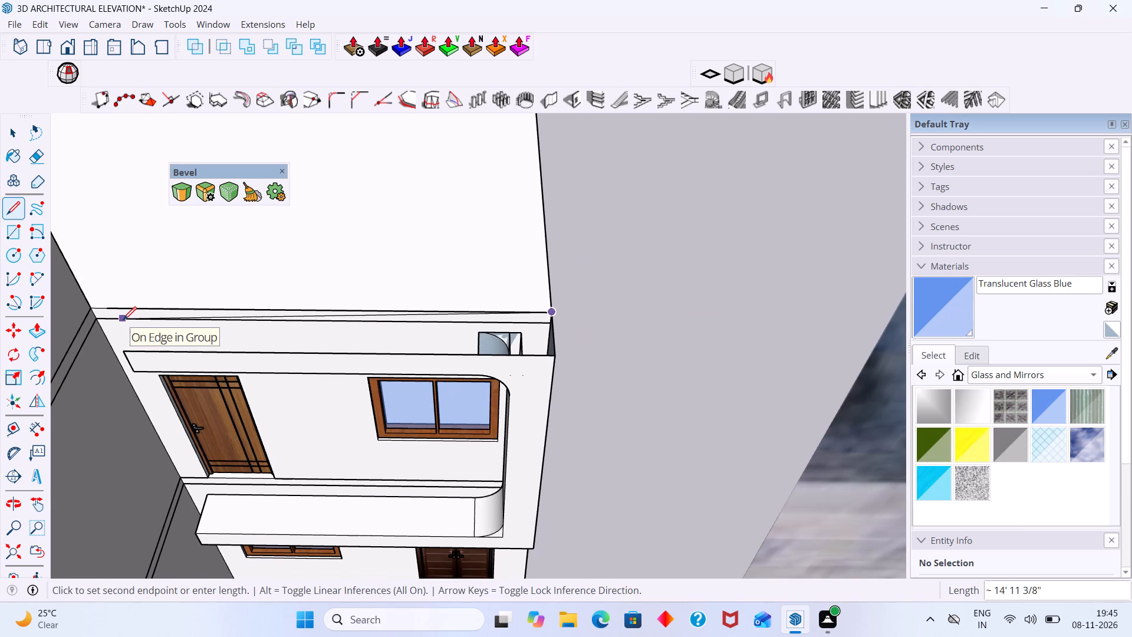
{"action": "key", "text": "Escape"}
Draw a rectangle about 14' 5/8" by 2' closing the open top of the balcony frame's upper band.
{"action": "key", "text": "r"}
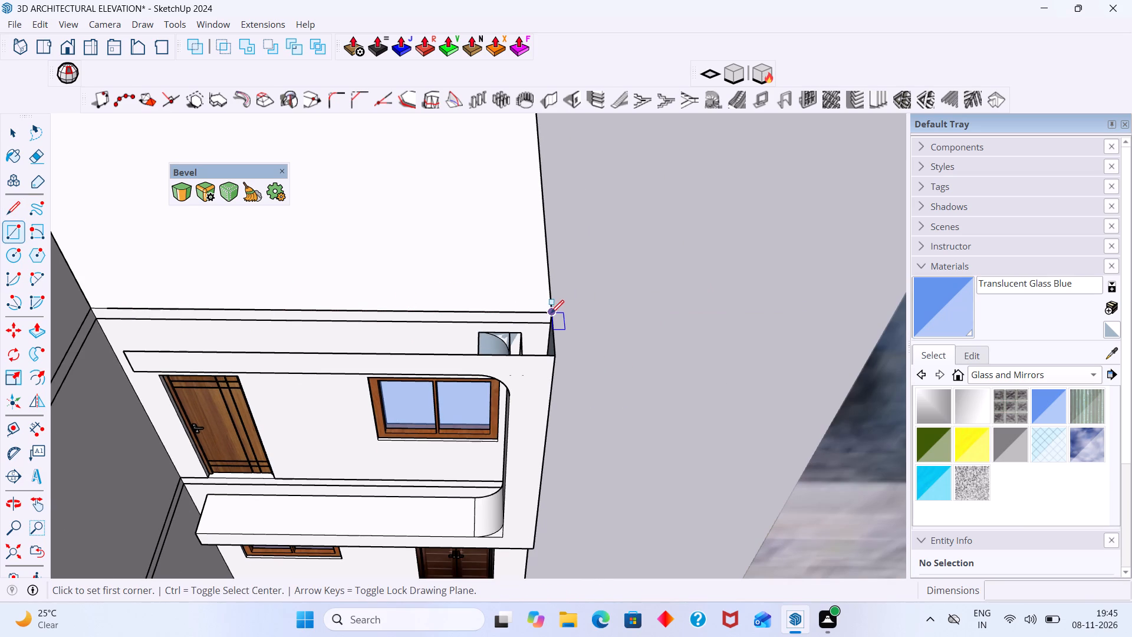
{"action": "left_click", "coordinate": [551, 313]}
{"action": "left_click", "coordinate": [124, 349]}
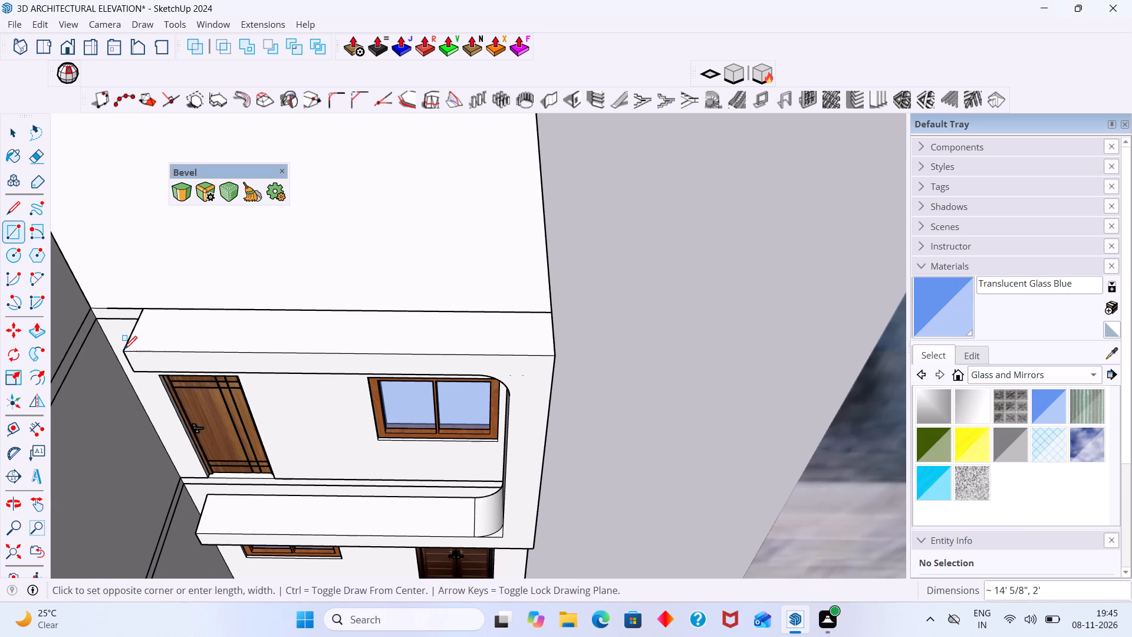
{"action": "key", "text": "space"}
Examine the balcony frame's upper band and its underside from the front and from below.
{"action": "scroll", "coordinate": [172, 379], "scroll_direction": "down", "scroll_amount": 4}
{"action": "middle_click_drag", "start_coordinate": [190, 389], "coordinate": [214, 273]}
{"action": "middle_click_drag", "start_coordinate": [208, 310], "coordinate": [206, 310]}
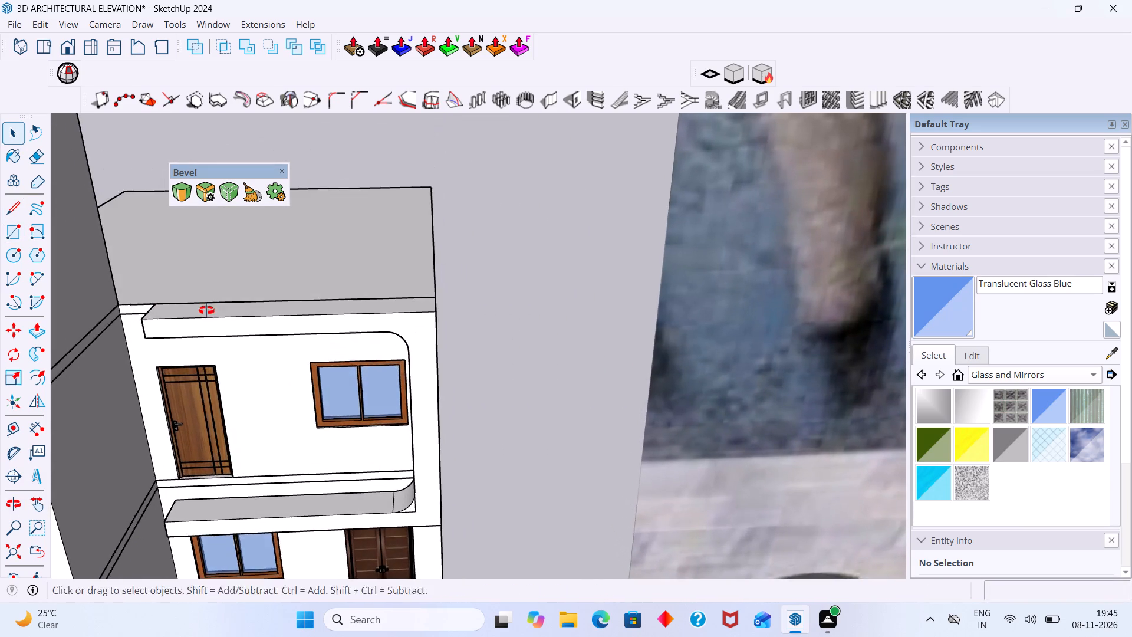
{"action": "middle_click_drag", "start_coordinate": [206, 310], "coordinate": [221, 244]}
{"action": "middle_click_drag", "start_coordinate": [208, 285], "coordinate": [221, 235]}
{"action": "scroll", "coordinate": [241, 262], "scroll_direction": "down", "scroll_amount": 2}
{"action": "middle_click_drag", "start_coordinate": [219, 343], "coordinate": [216, 227]}
{"action": "middle_click_drag", "start_coordinate": [216, 280], "coordinate": [216, 278]}
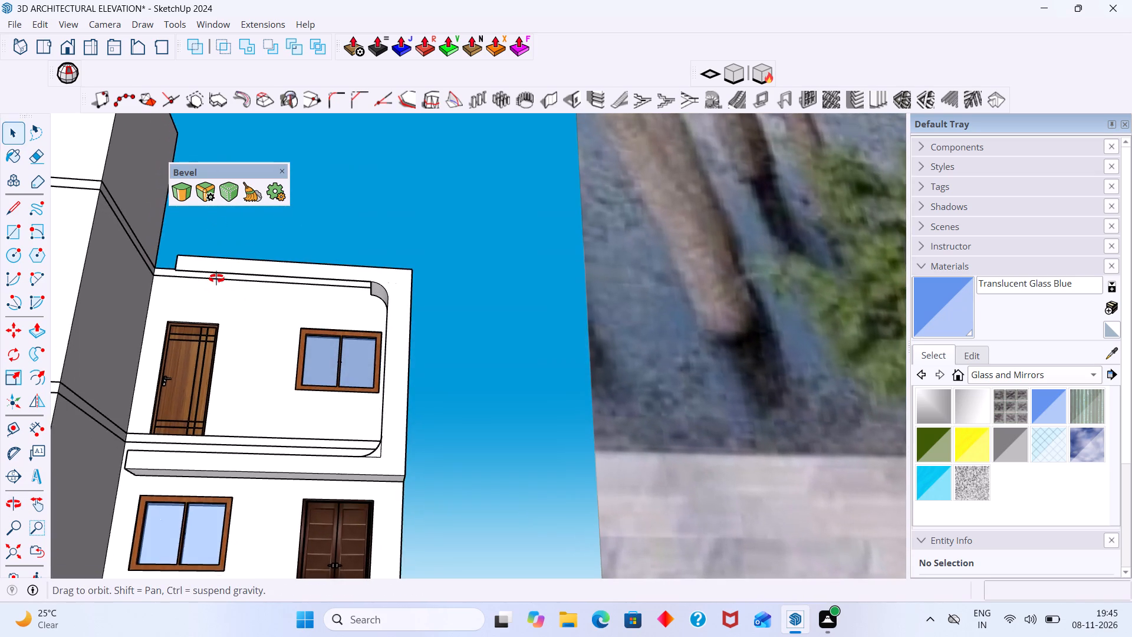
{"action": "middle_click_drag", "start_coordinate": [216, 278], "coordinate": [275, 287]}
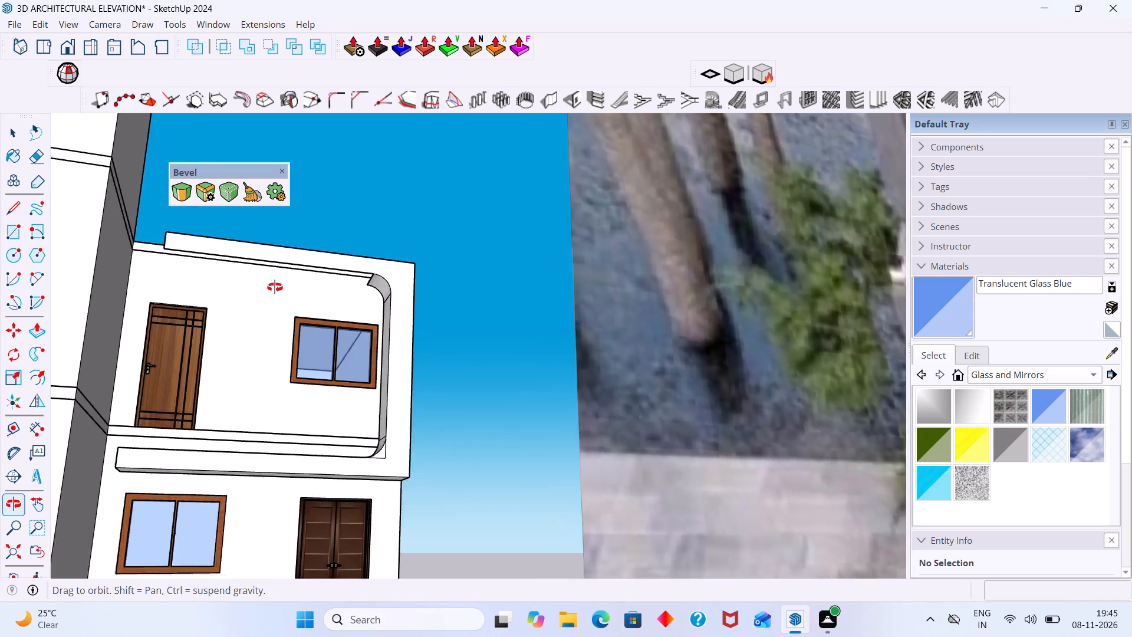
Extend the long recessed face behind the balcony frame's upper band by 1' using Joint Push Pull, filling the gap along its underside.
{"action": "middle_click_drag", "start_coordinate": [275, 287], "coordinate": [297, 218]}
{"action": "scroll", "coordinate": [297, 258], "scroll_direction": "up", "scroll_amount": 1}
{"action": "middle_click_drag", "start_coordinate": [297, 257], "coordinate": [298, 216]}
{"action": "scroll", "coordinate": [298, 216], "scroll_direction": "down", "scroll_amount": 1}
{"action": "scroll", "coordinate": [298, 248], "scroll_direction": "up", "scroll_amount": 5}
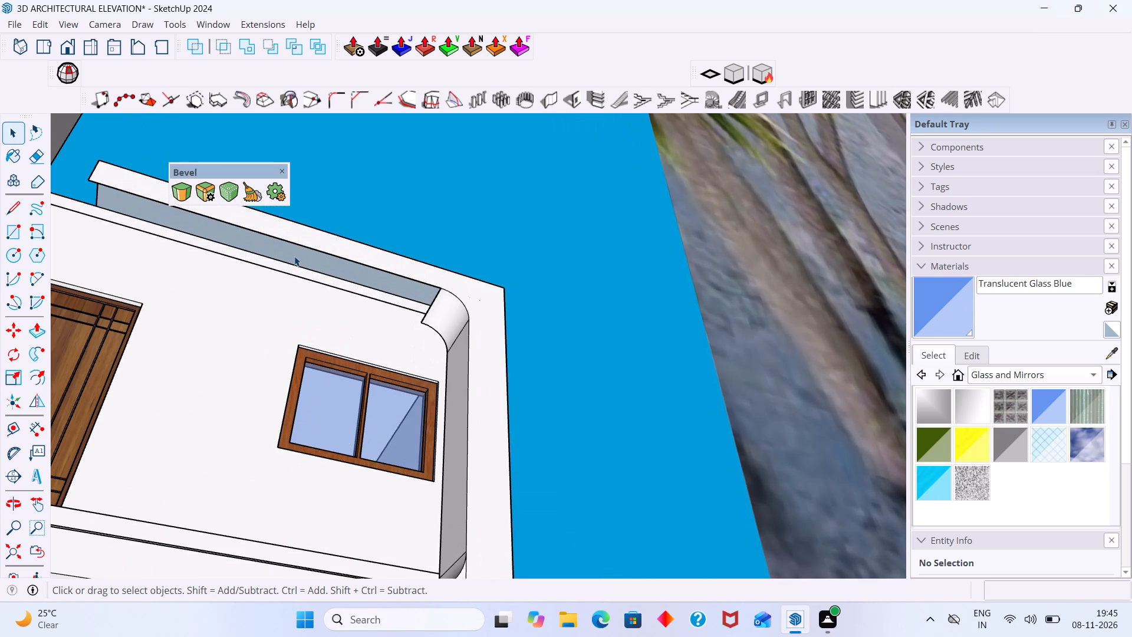
{"action": "left_click", "coordinate": [399, 42]}
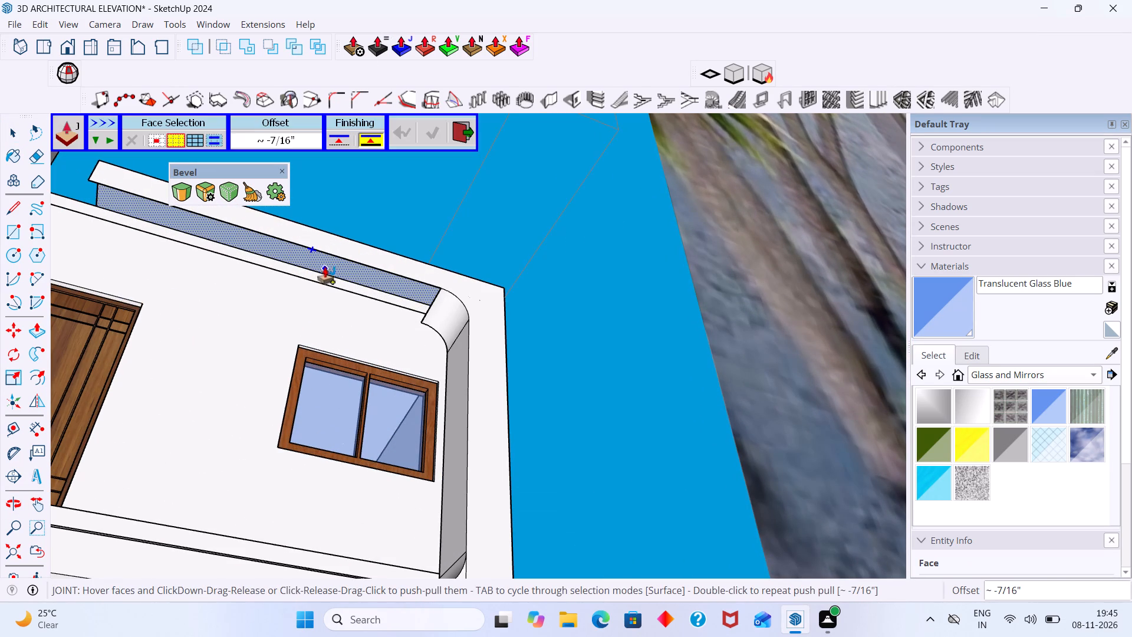
{"action": "left_click", "coordinate": [325, 261]}
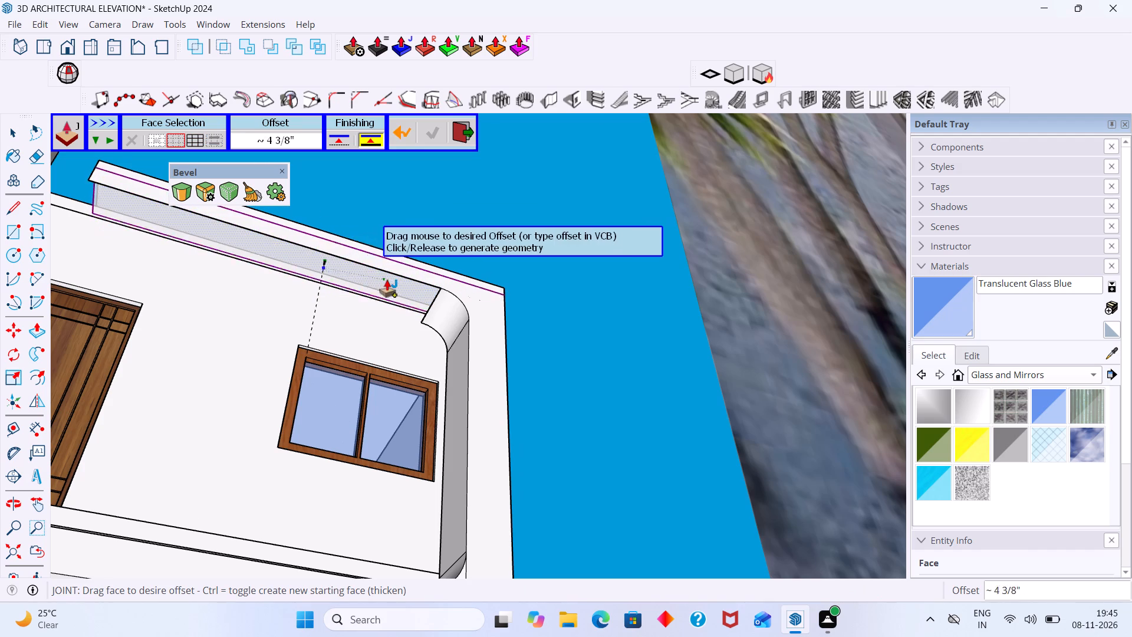
{"action": "left_click", "coordinate": [87, 179]}
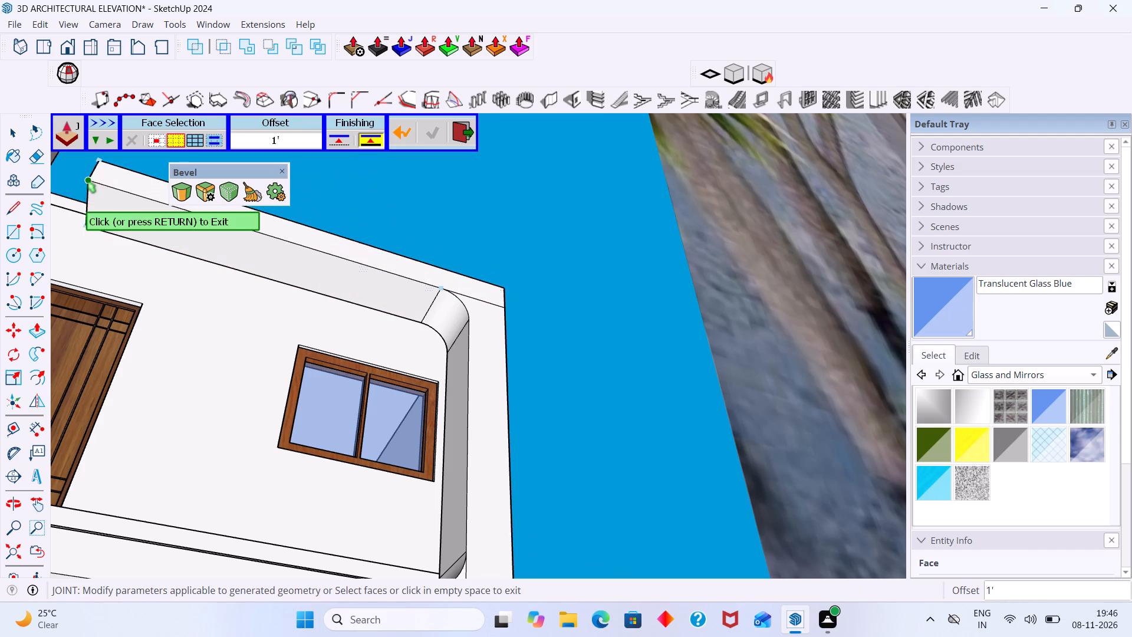
{"action": "key", "text": "space"}
Erase the leftover straight edges around the balcony frame's rounded upper corner, including the line running across to the frame's outer side.
{"action": "middle_click_drag", "start_coordinate": [239, 281], "coordinate": [300, 381]}
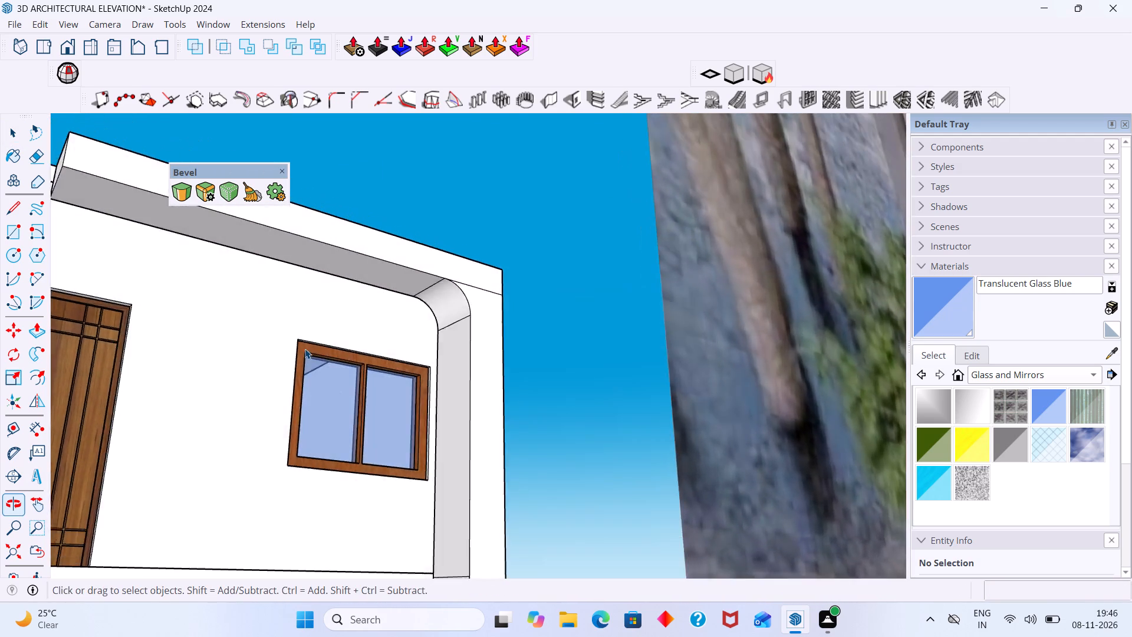
{"action": "scroll", "coordinate": [305, 347], "scroll_direction": "down", "scroll_amount": 7}
{"action": "middle_click_drag", "start_coordinate": [485, 315], "coordinate": [323, 449]}
{"action": "scroll", "coordinate": [413, 316], "scroll_direction": "up", "scroll_amount": 4}
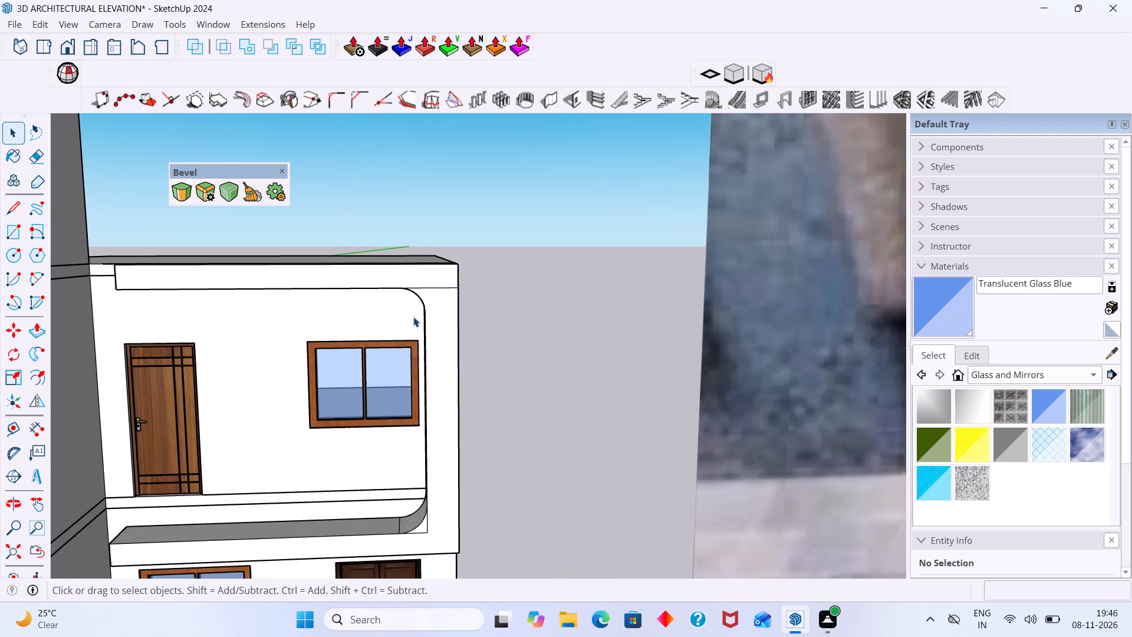
{"action": "scroll", "coordinate": [410, 321], "scroll_direction": "down", "scroll_amount": 2}
{"action": "key", "text": "e"}
{"action": "scroll", "coordinate": [430, 421], "scroll_direction": "up", "scroll_amount": 3}
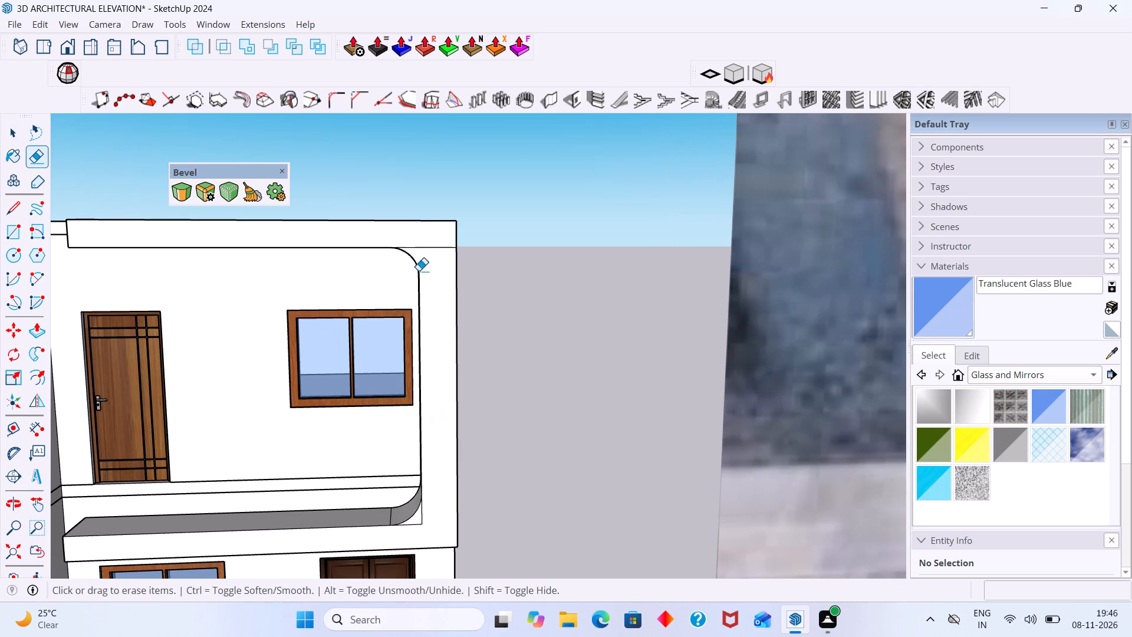
{"action": "left_click_drag", "start_coordinate": [416, 237], "coordinate": [438, 263]}
{"action": "left_click", "coordinate": [441, 249]}
{"action": "left_click", "coordinate": [414, 247]}
Erase the leftover square-corner edges outside the balcony frame's rounded lower corner.
{"action": "scroll", "coordinate": [416, 262], "scroll_direction": "down", "scroll_amount": 5}
{"action": "scroll", "coordinate": [430, 442], "scroll_direction": "up", "scroll_amount": 10}
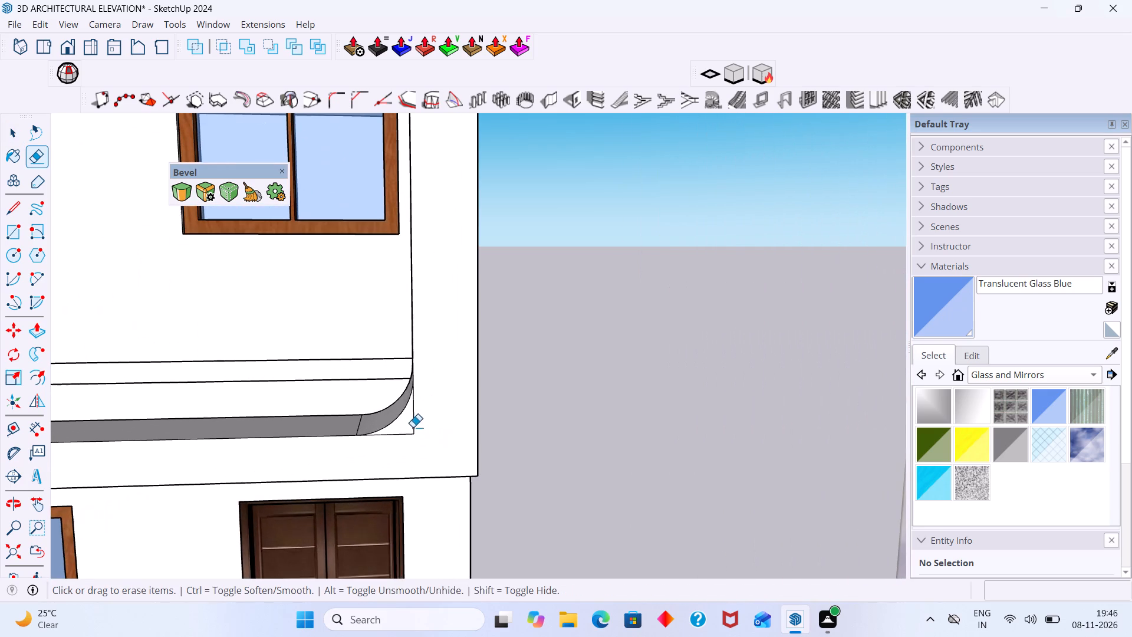
{"action": "left_click_drag", "start_coordinate": [418, 415], "coordinate": [400, 439]}
{"action": "scroll", "coordinate": [413, 421], "scroll_direction": "down", "scroll_amount": 10}
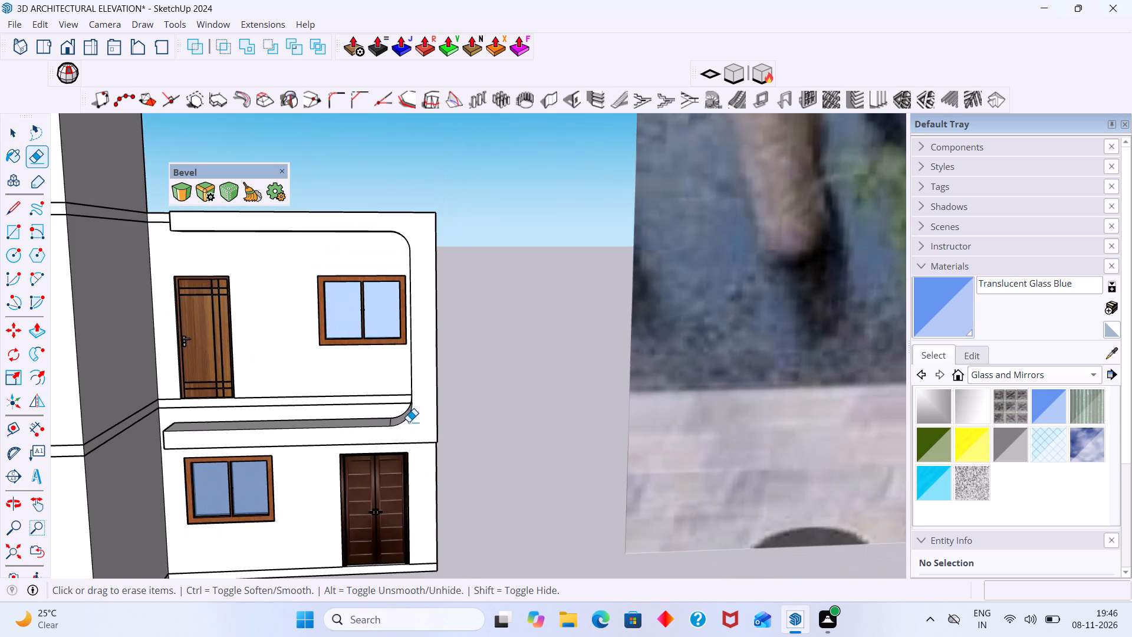
{"action": "key", "text": "space"}
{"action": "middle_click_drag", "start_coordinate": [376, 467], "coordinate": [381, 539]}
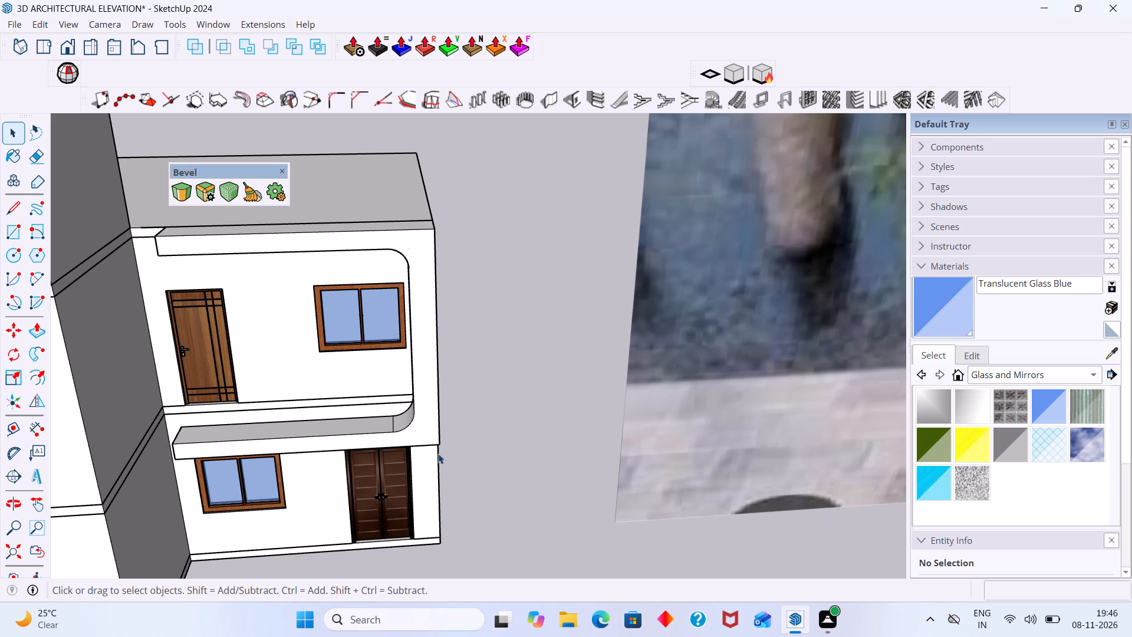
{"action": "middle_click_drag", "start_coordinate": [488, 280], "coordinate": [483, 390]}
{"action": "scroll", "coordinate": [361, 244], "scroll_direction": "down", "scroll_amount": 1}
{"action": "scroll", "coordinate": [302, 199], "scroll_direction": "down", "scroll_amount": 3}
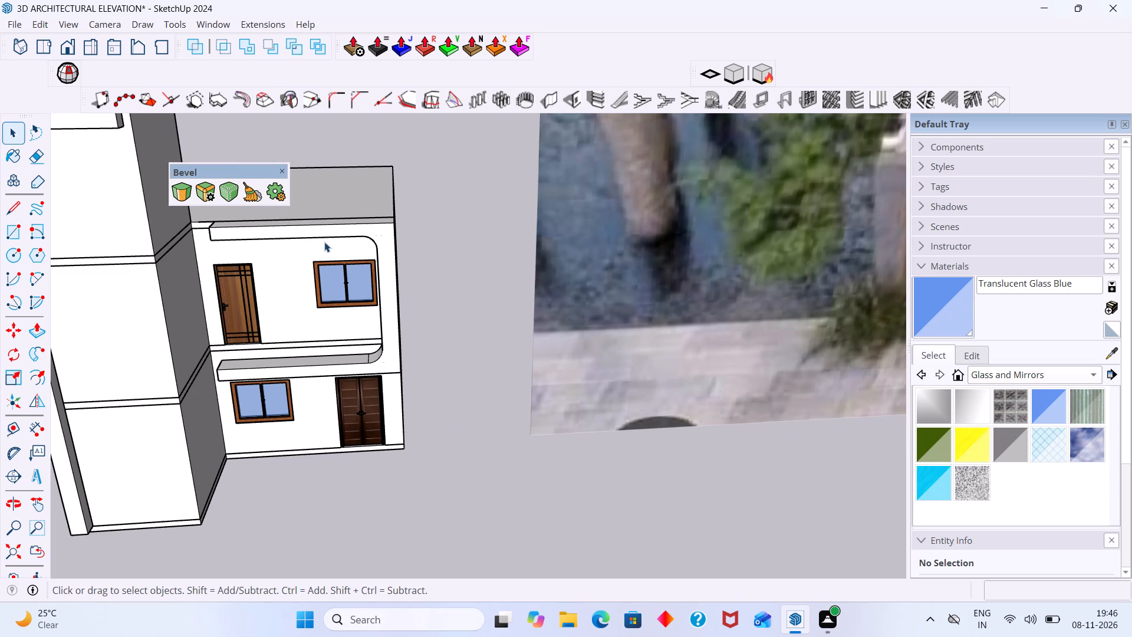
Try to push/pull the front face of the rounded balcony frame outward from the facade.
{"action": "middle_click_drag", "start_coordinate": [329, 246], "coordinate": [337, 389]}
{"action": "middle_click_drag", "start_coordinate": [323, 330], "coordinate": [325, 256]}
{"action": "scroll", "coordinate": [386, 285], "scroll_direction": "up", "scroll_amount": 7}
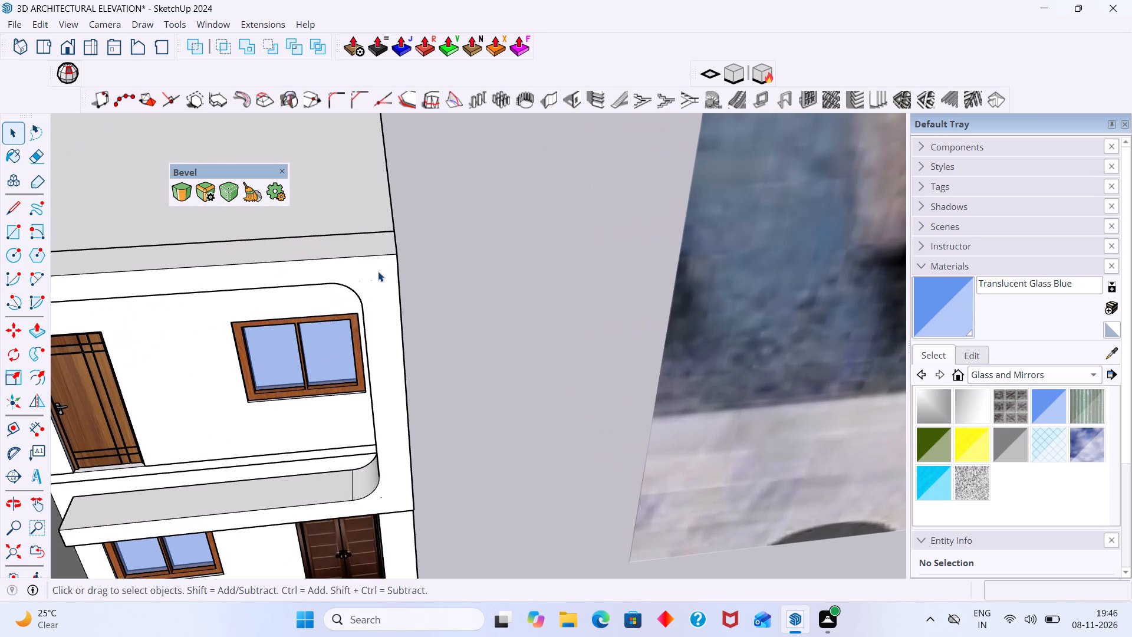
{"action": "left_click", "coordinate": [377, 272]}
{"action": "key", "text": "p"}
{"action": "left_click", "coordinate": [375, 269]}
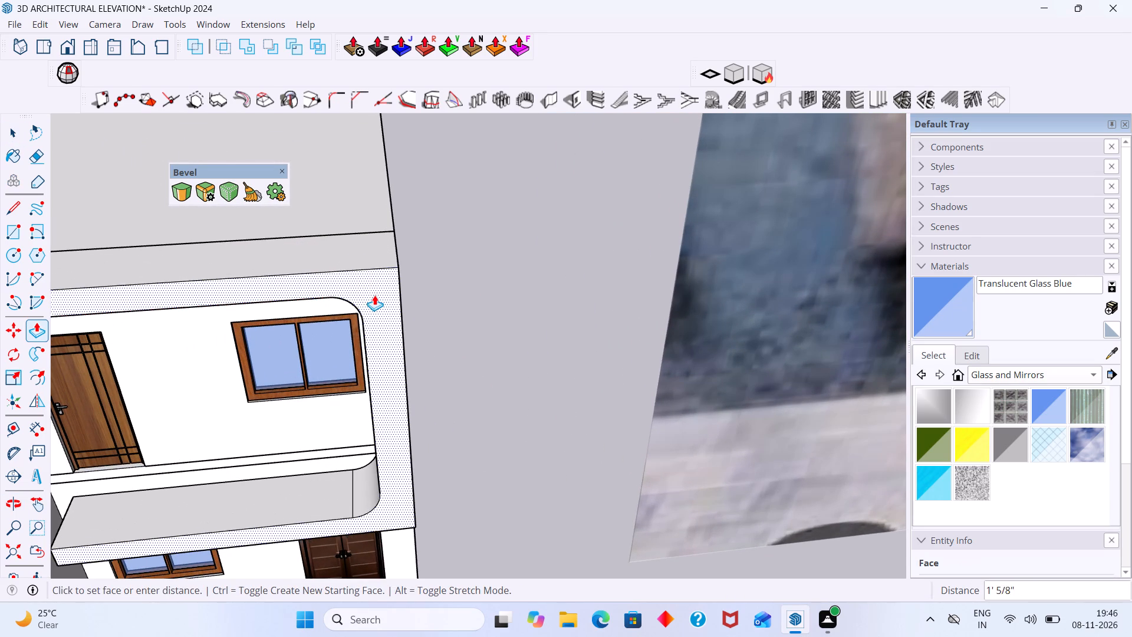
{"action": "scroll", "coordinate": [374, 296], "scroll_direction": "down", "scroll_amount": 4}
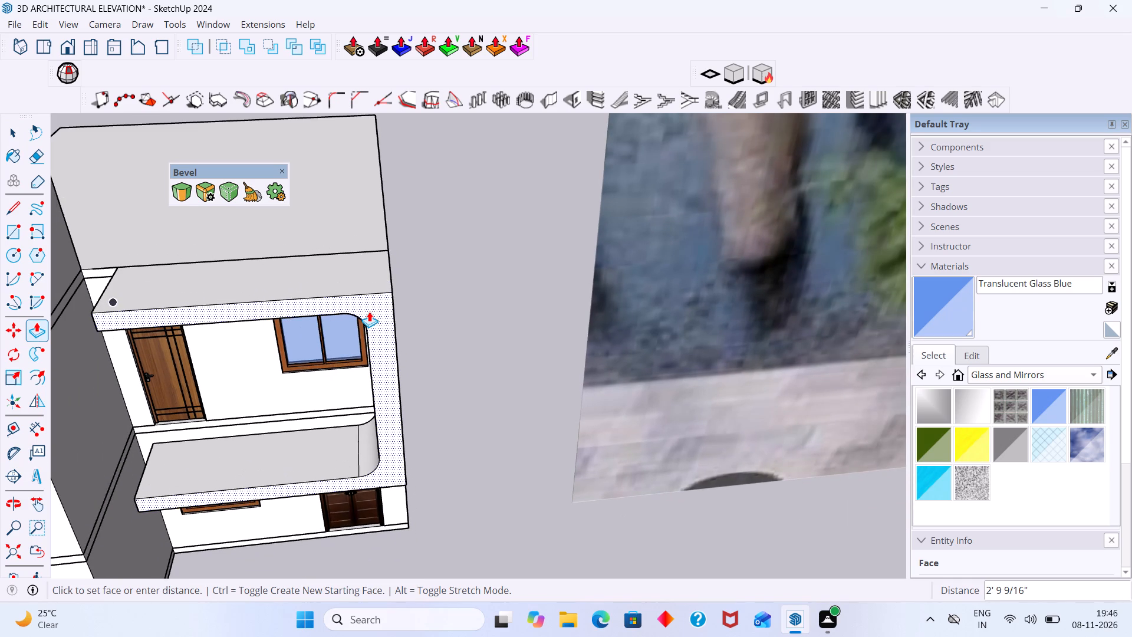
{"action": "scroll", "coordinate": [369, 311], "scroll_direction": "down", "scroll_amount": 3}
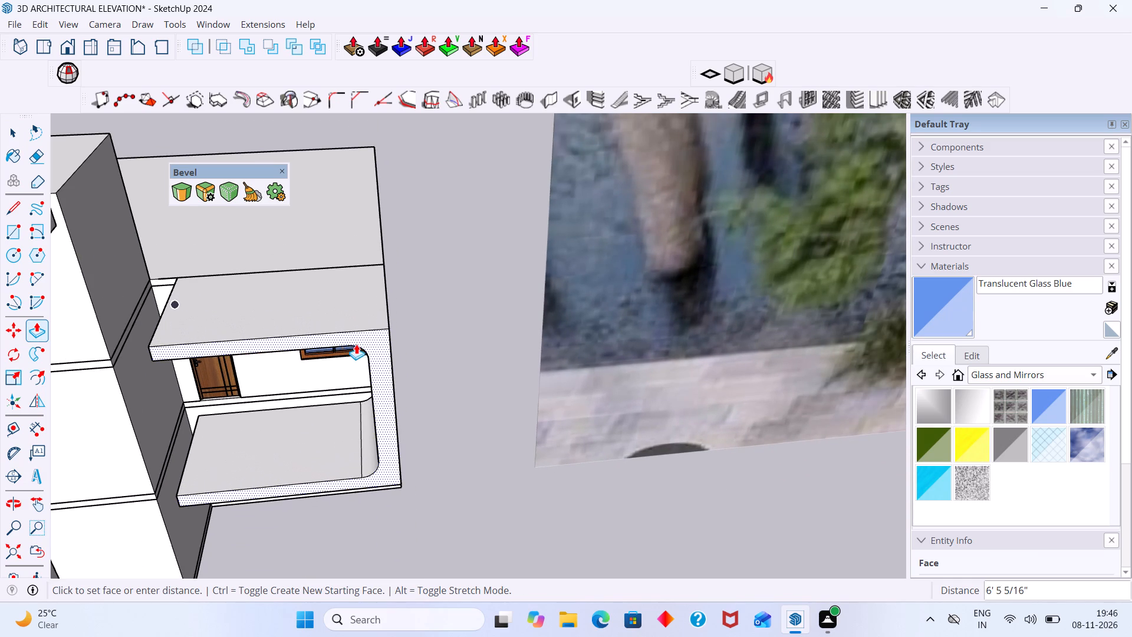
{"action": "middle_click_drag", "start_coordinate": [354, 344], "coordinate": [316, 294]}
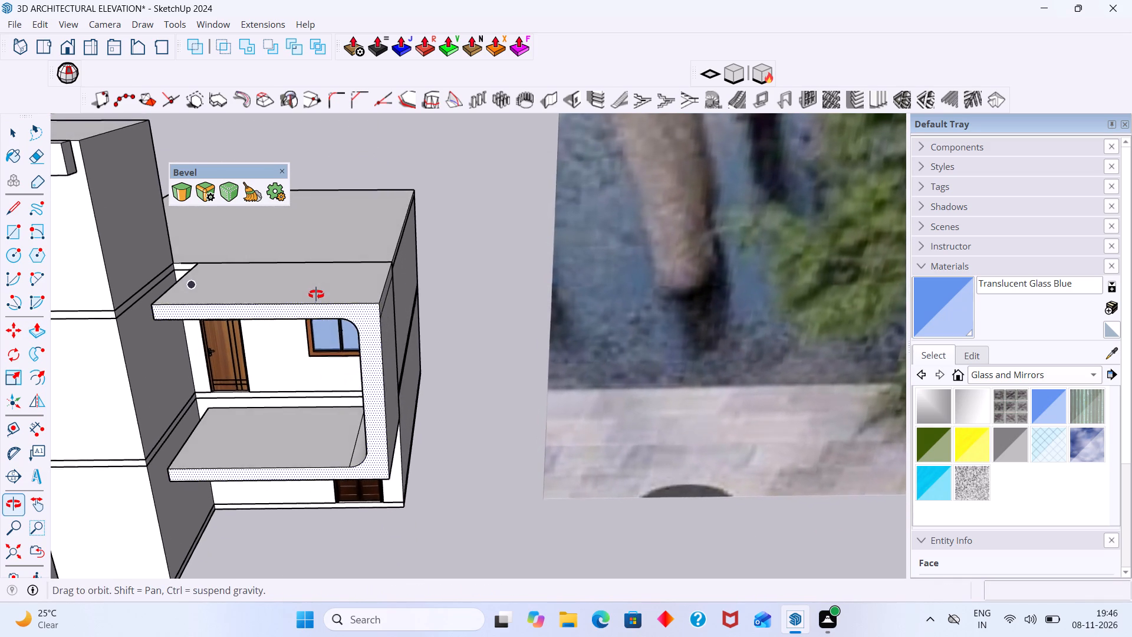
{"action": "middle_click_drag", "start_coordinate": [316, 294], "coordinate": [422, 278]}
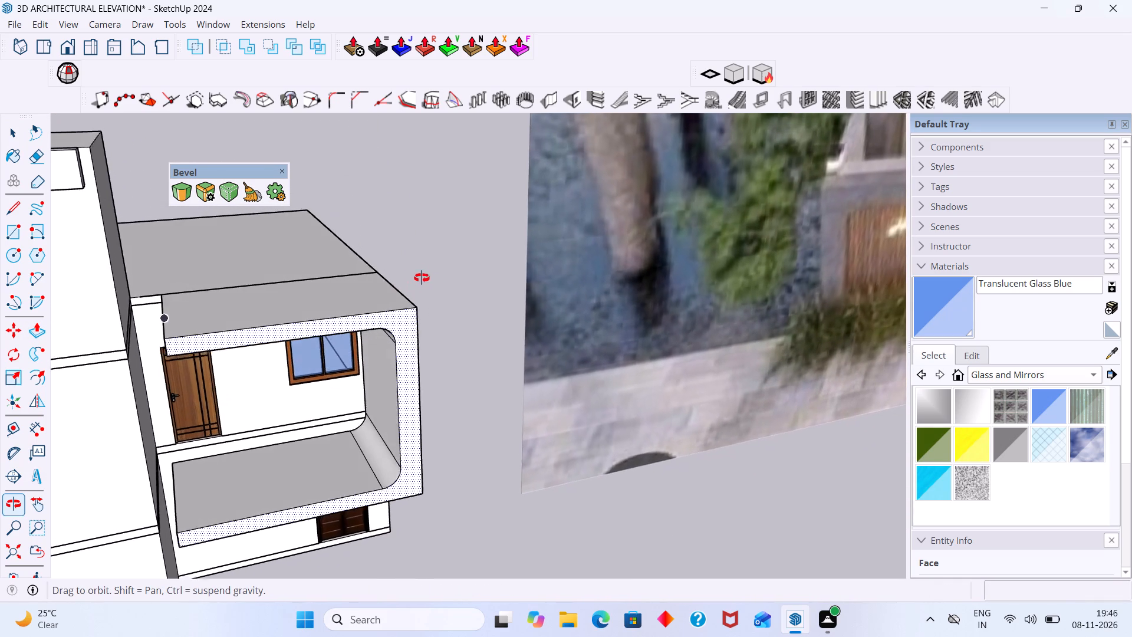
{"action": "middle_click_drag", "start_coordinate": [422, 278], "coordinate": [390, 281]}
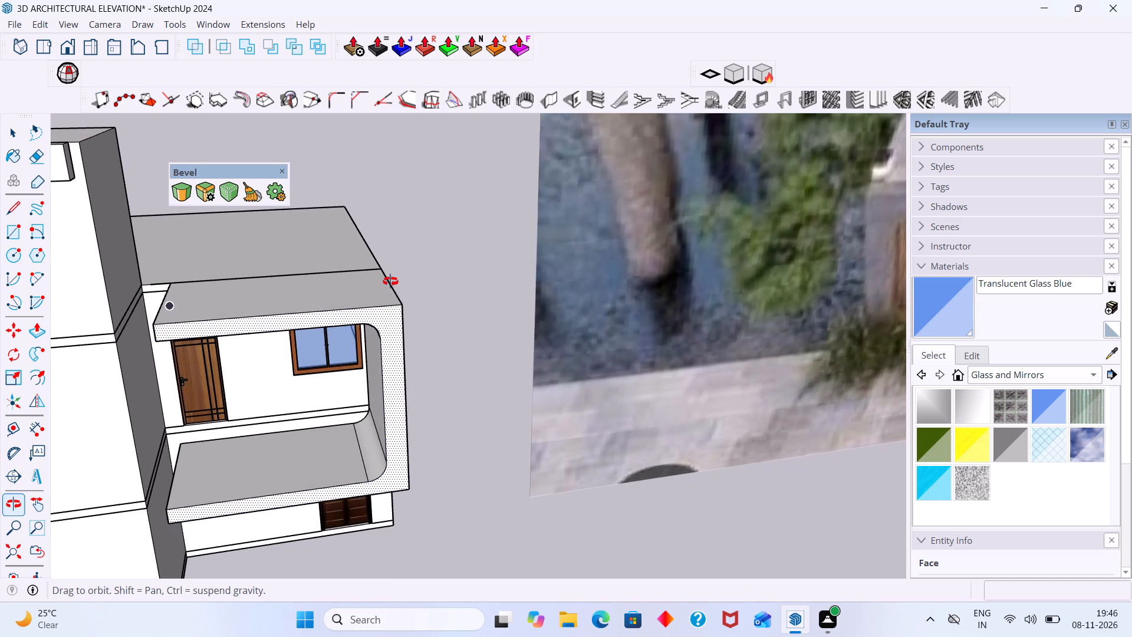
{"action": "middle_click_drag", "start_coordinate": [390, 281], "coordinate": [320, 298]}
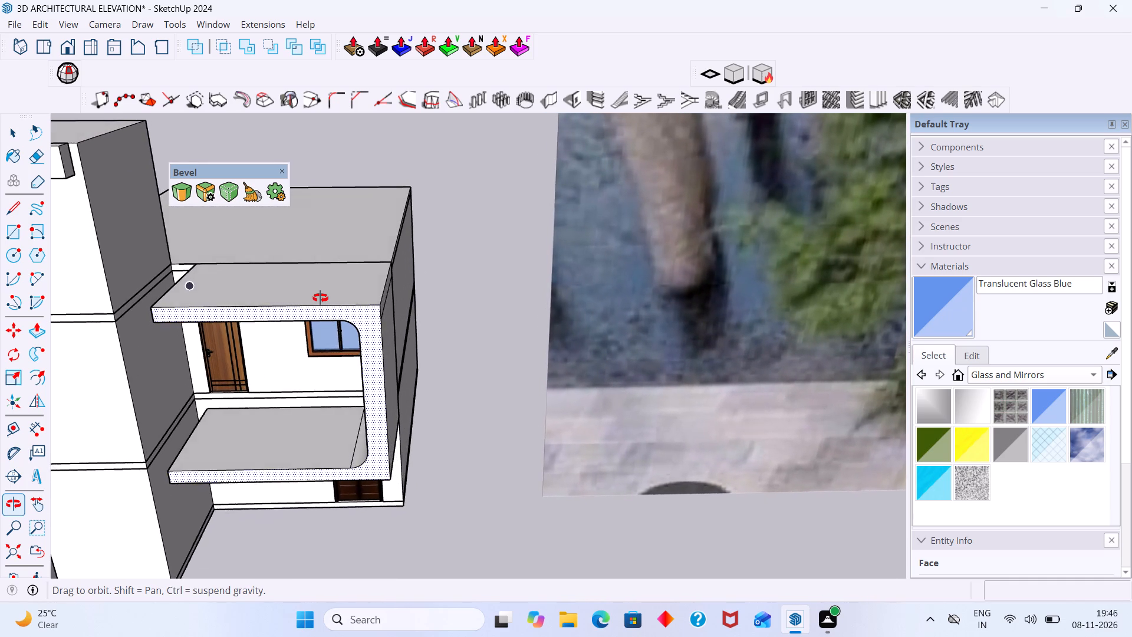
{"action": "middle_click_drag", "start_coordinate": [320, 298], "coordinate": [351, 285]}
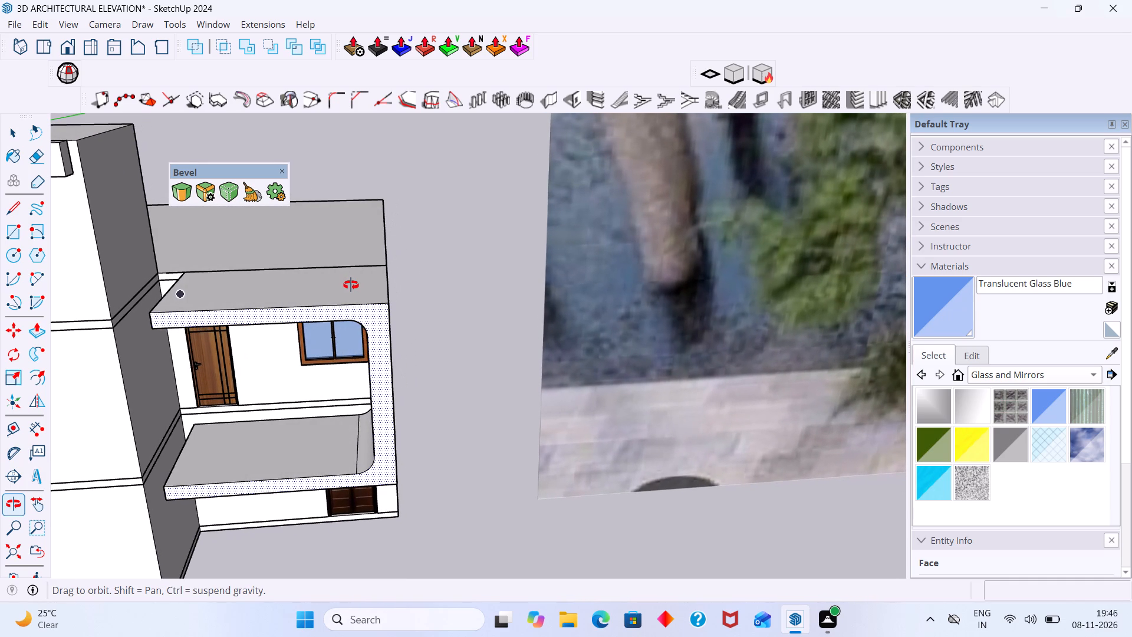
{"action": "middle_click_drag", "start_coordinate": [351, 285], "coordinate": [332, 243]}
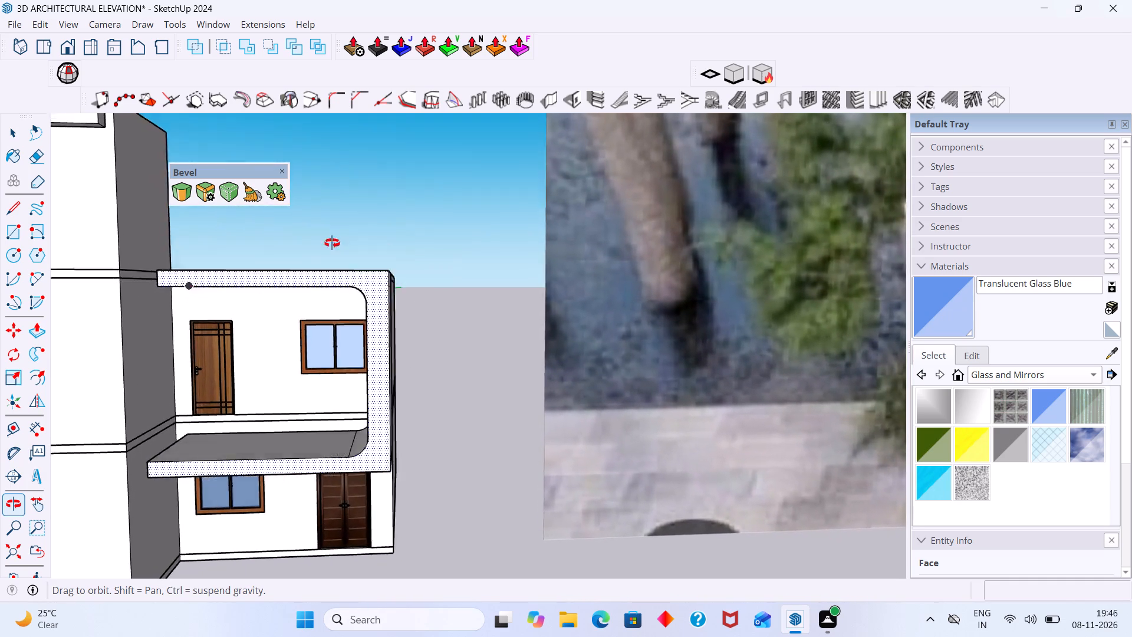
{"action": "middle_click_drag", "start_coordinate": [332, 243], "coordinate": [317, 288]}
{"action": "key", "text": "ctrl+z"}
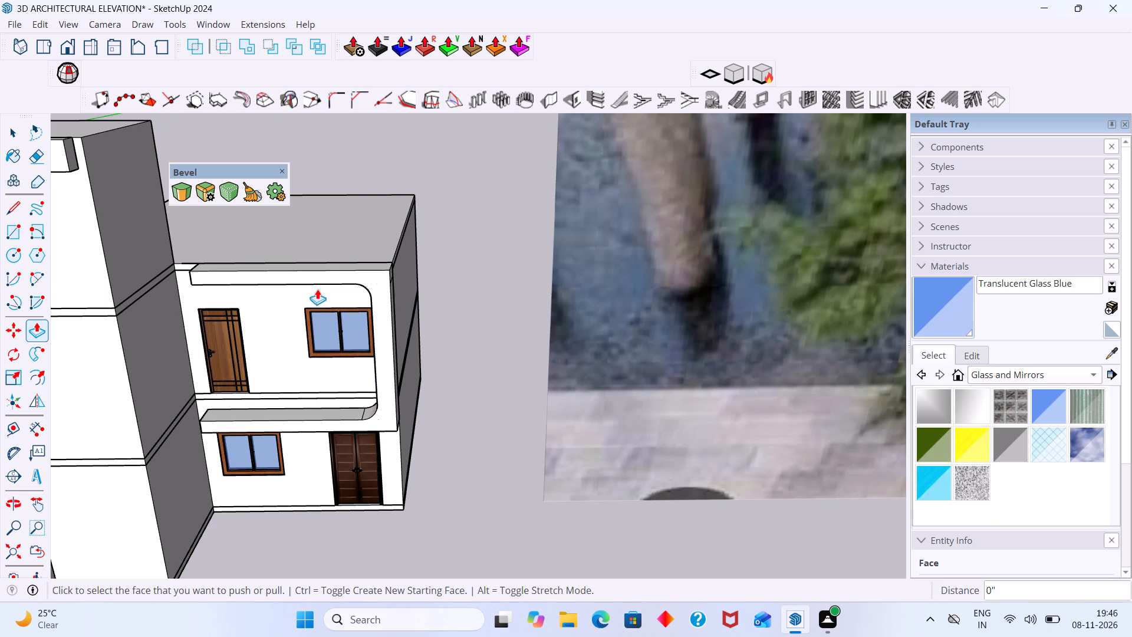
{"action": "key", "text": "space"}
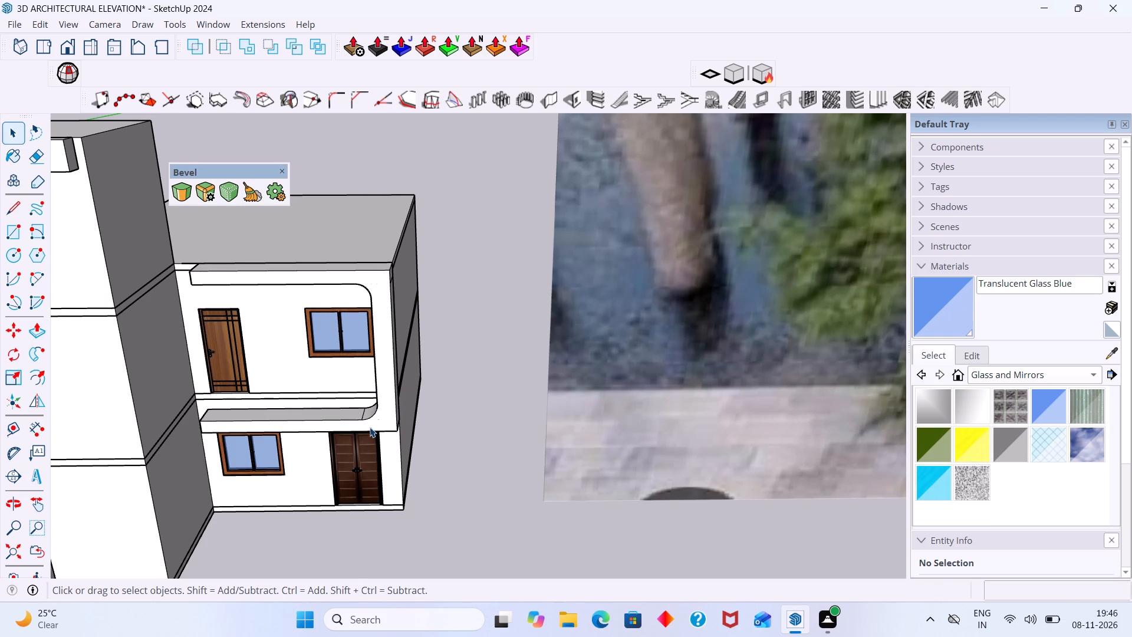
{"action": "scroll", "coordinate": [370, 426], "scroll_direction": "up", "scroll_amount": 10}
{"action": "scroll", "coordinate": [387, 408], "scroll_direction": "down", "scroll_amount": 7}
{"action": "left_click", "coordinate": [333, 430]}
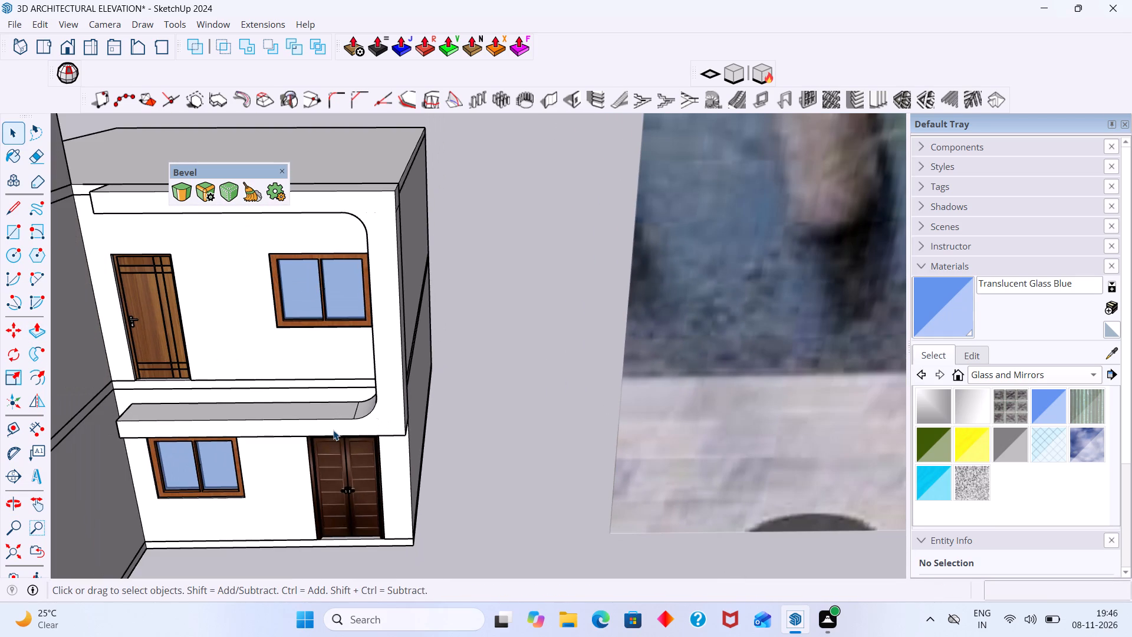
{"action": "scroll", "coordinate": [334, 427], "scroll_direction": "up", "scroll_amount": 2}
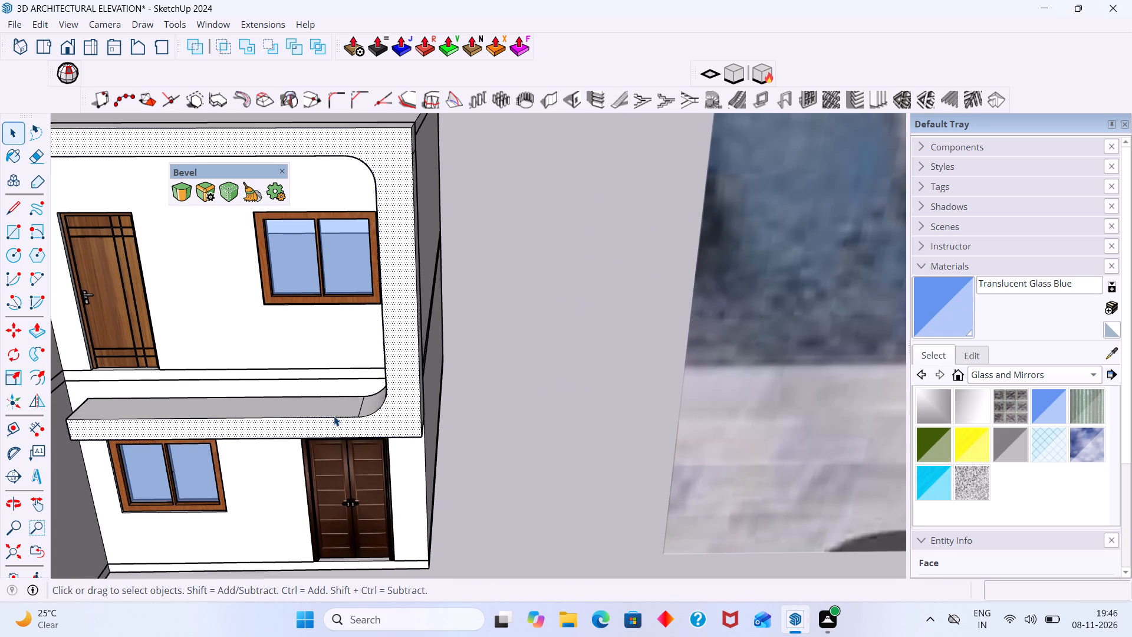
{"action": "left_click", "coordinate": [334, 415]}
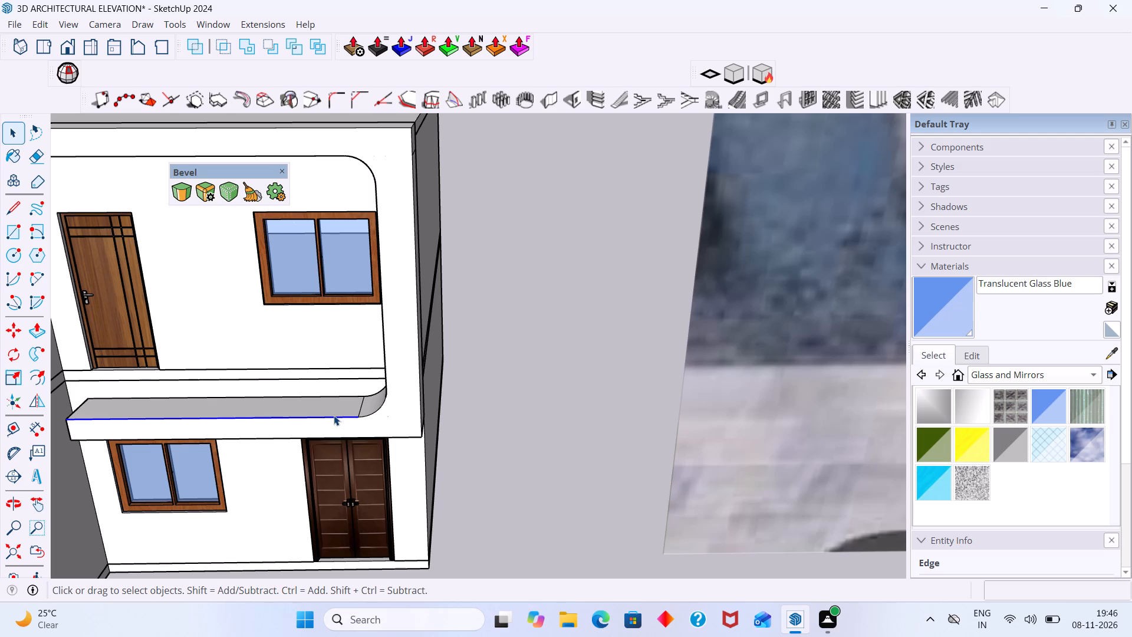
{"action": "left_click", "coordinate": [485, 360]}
Raise the flat balcony ledge inside the rounded frame by about 1' 4 5/8" with Joint Push Pull.
{"action": "scroll", "coordinate": [454, 372], "scroll_direction": "down", "scroll_amount": 5}
{"action": "scroll", "coordinate": [314, 420], "scroll_direction": "up", "scroll_amount": 3}
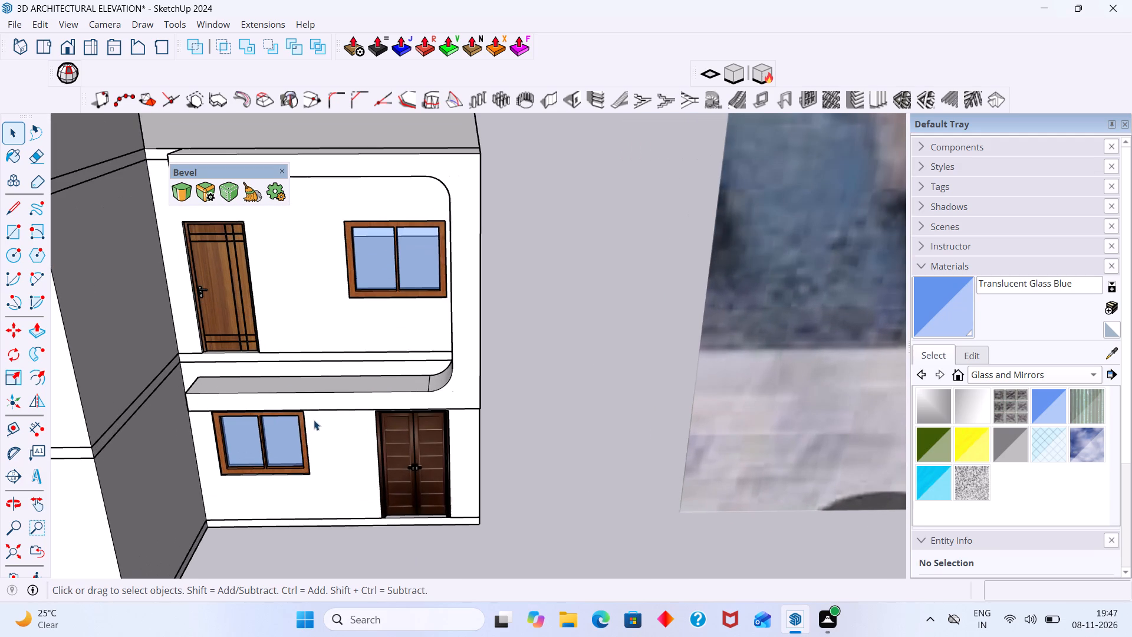
{"action": "middle_click_drag", "start_coordinate": [302, 368], "coordinate": [302, 397]}
{"action": "scroll", "coordinate": [300, 364], "scroll_direction": "up", "scroll_amount": 2}
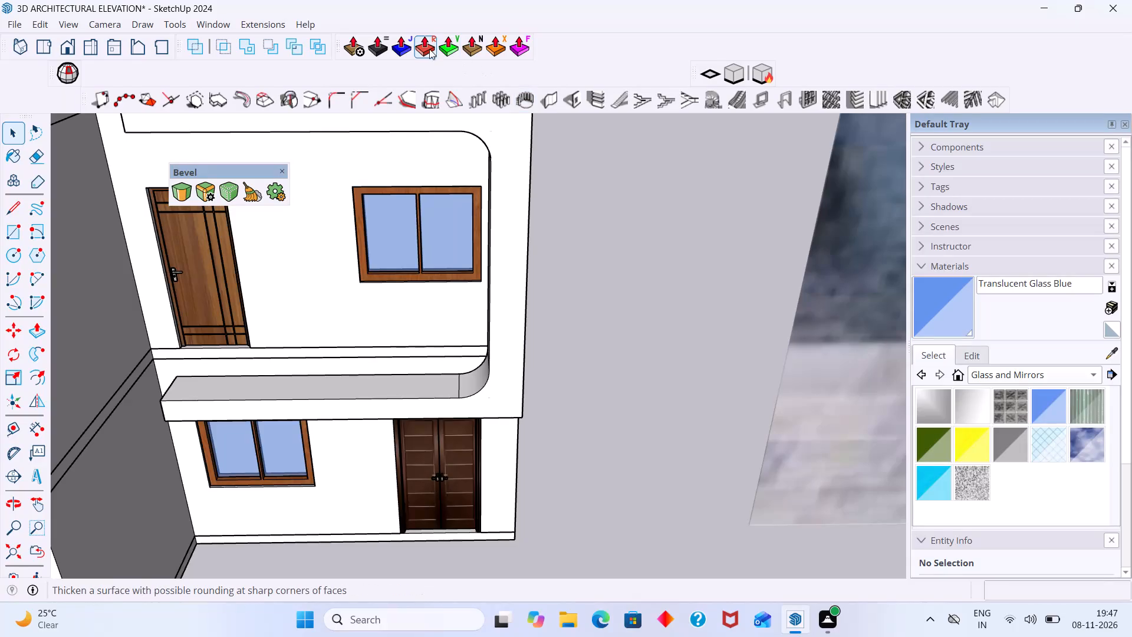
{"action": "left_click", "coordinate": [406, 47]}
{"action": "scroll", "coordinate": [335, 386], "scroll_direction": "up", "scroll_amount": 3}
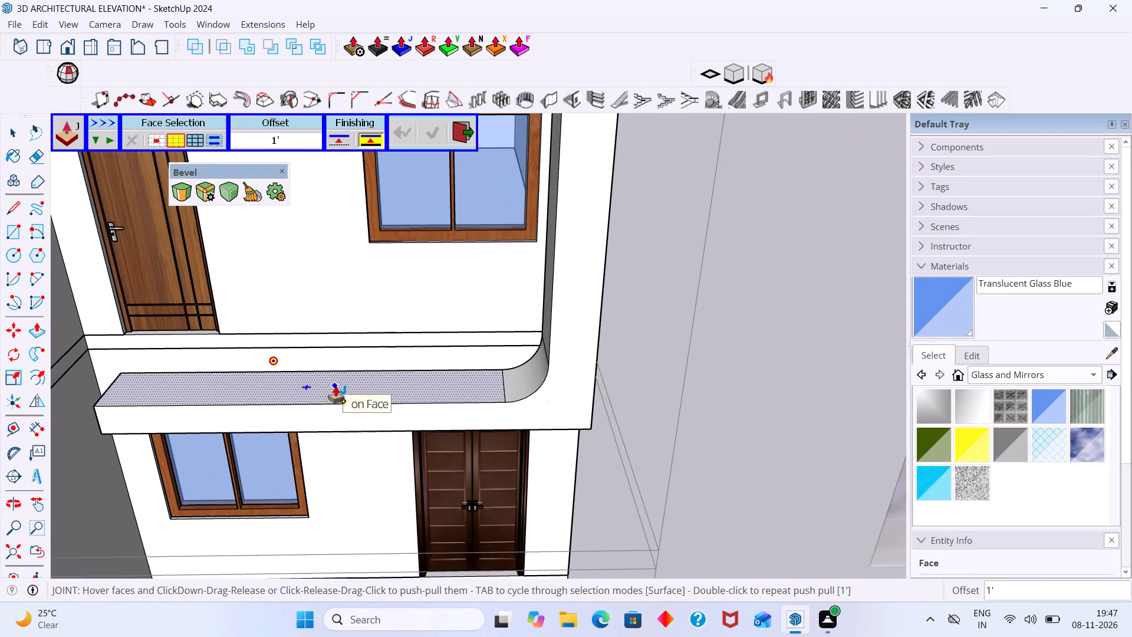
{"action": "left_click", "coordinate": [335, 386]}
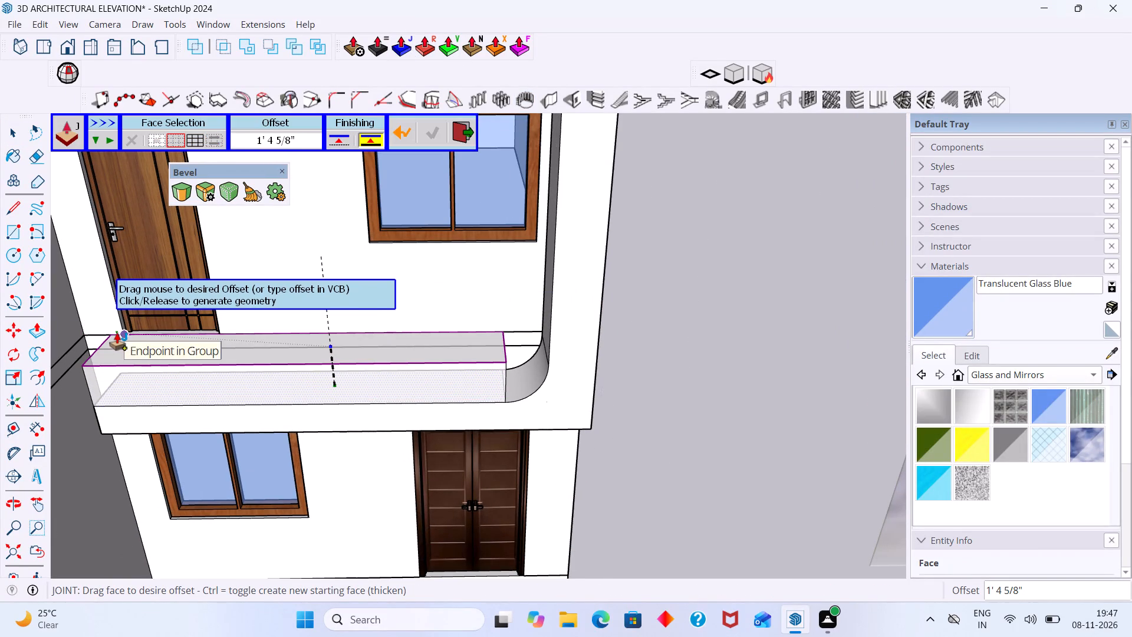
{"action": "left_click", "coordinate": [117, 333]}
{"action": "key", "text": "space"}
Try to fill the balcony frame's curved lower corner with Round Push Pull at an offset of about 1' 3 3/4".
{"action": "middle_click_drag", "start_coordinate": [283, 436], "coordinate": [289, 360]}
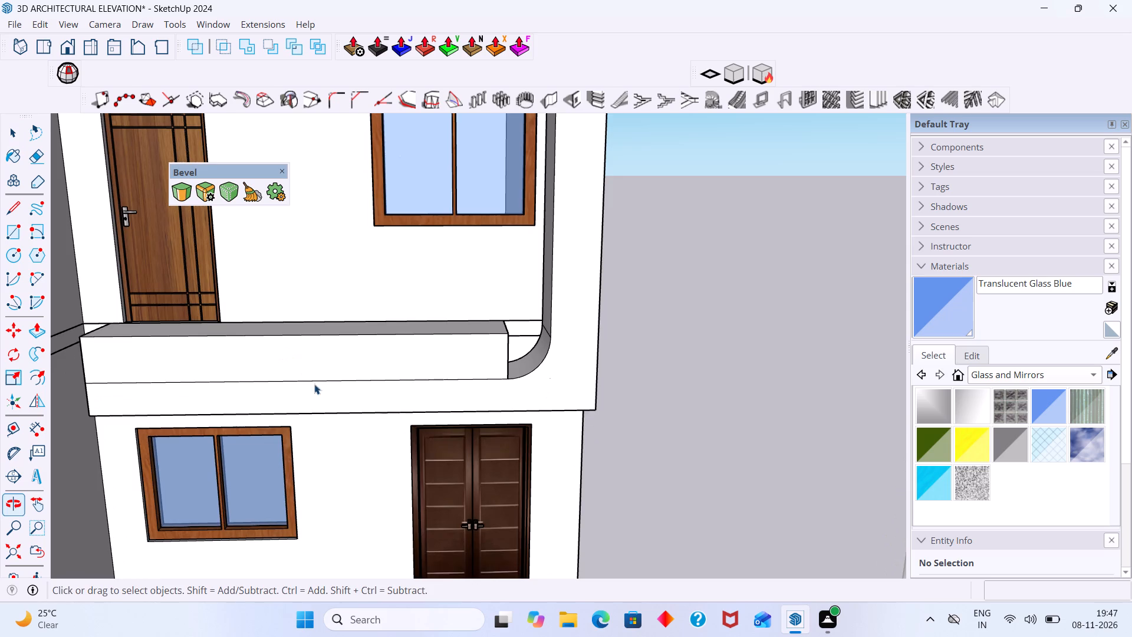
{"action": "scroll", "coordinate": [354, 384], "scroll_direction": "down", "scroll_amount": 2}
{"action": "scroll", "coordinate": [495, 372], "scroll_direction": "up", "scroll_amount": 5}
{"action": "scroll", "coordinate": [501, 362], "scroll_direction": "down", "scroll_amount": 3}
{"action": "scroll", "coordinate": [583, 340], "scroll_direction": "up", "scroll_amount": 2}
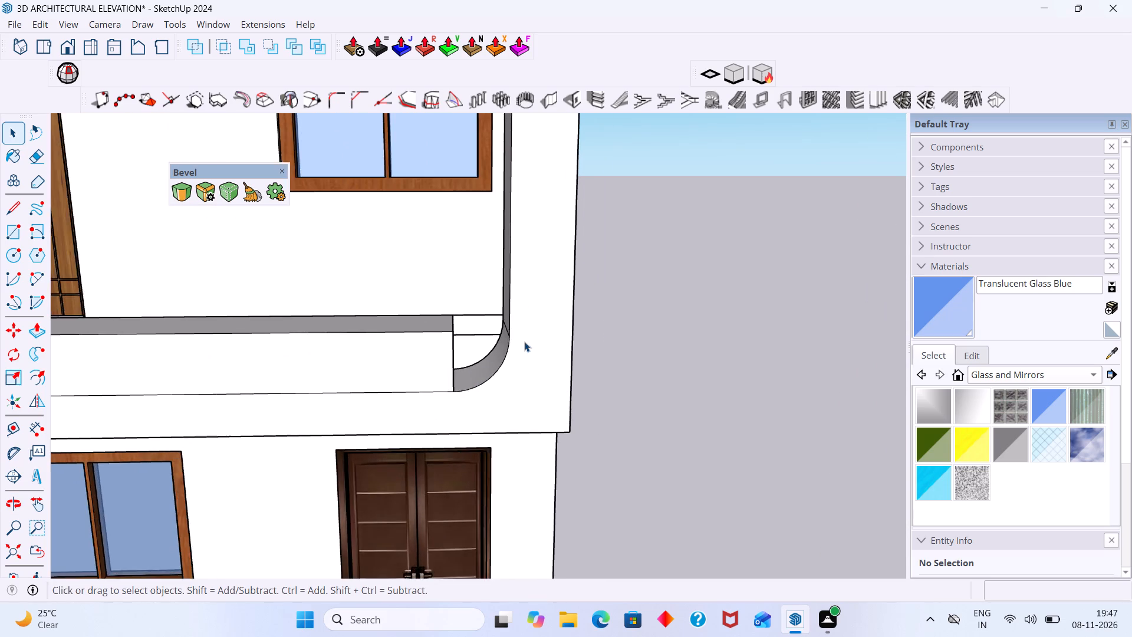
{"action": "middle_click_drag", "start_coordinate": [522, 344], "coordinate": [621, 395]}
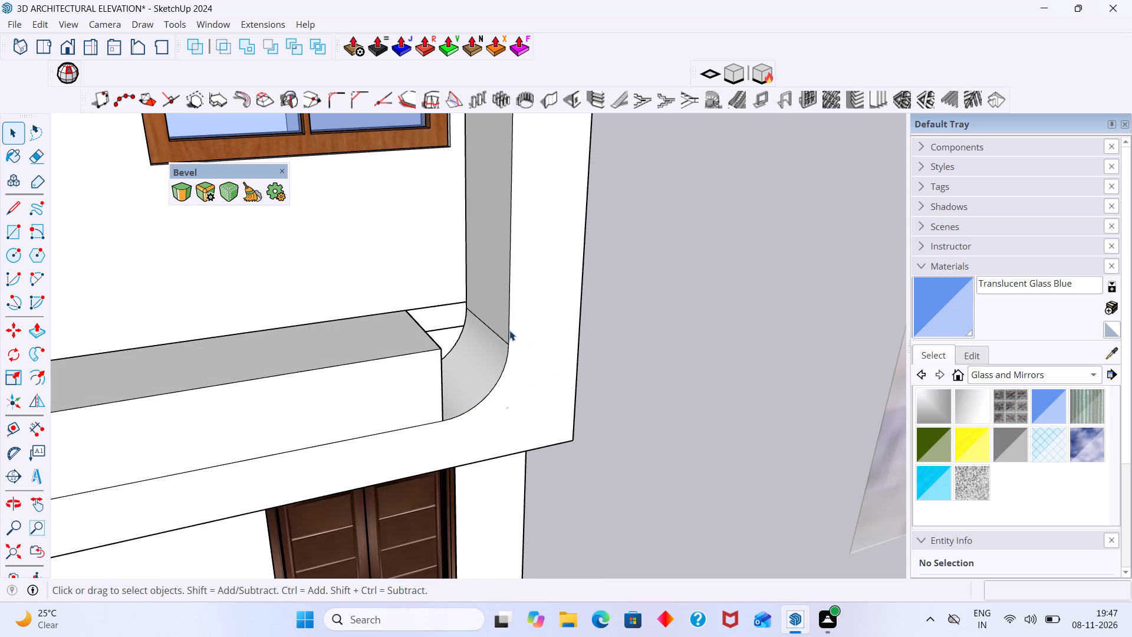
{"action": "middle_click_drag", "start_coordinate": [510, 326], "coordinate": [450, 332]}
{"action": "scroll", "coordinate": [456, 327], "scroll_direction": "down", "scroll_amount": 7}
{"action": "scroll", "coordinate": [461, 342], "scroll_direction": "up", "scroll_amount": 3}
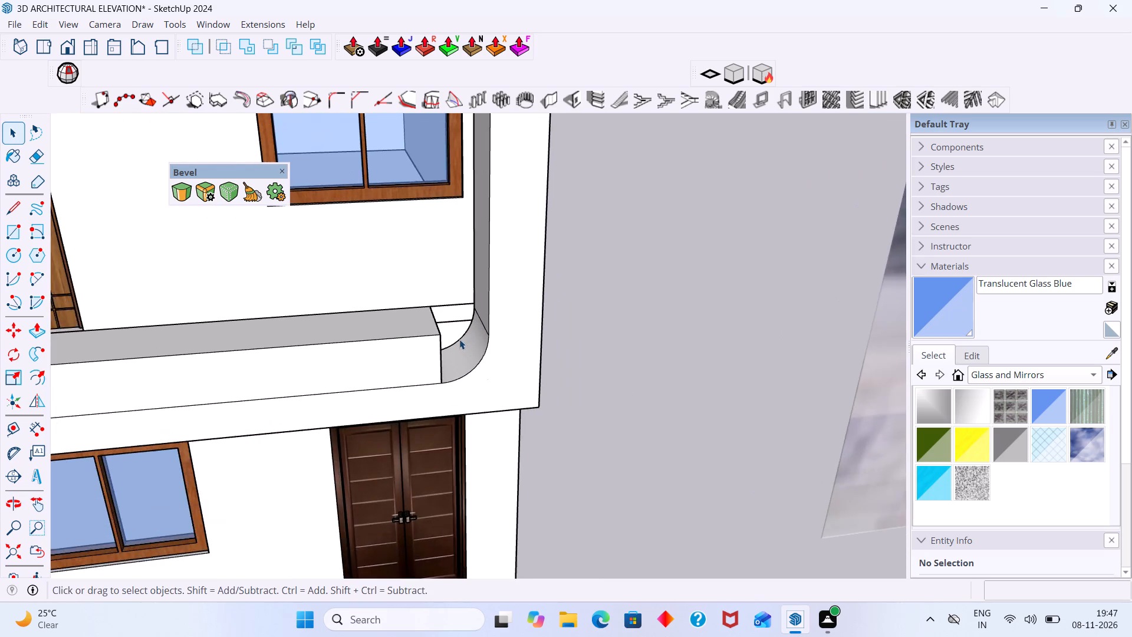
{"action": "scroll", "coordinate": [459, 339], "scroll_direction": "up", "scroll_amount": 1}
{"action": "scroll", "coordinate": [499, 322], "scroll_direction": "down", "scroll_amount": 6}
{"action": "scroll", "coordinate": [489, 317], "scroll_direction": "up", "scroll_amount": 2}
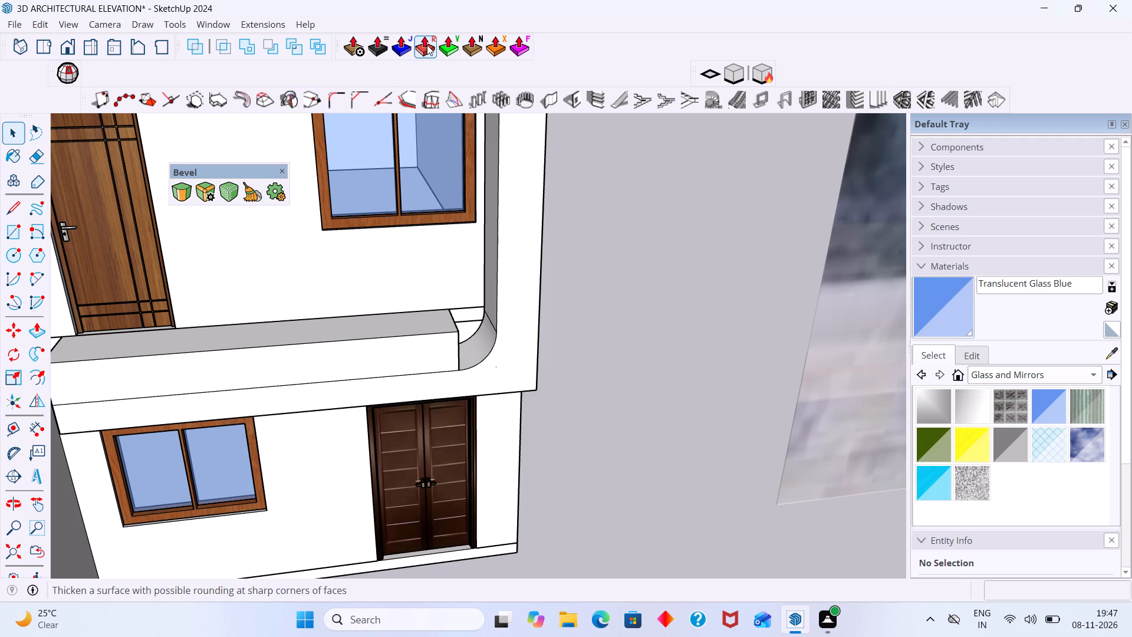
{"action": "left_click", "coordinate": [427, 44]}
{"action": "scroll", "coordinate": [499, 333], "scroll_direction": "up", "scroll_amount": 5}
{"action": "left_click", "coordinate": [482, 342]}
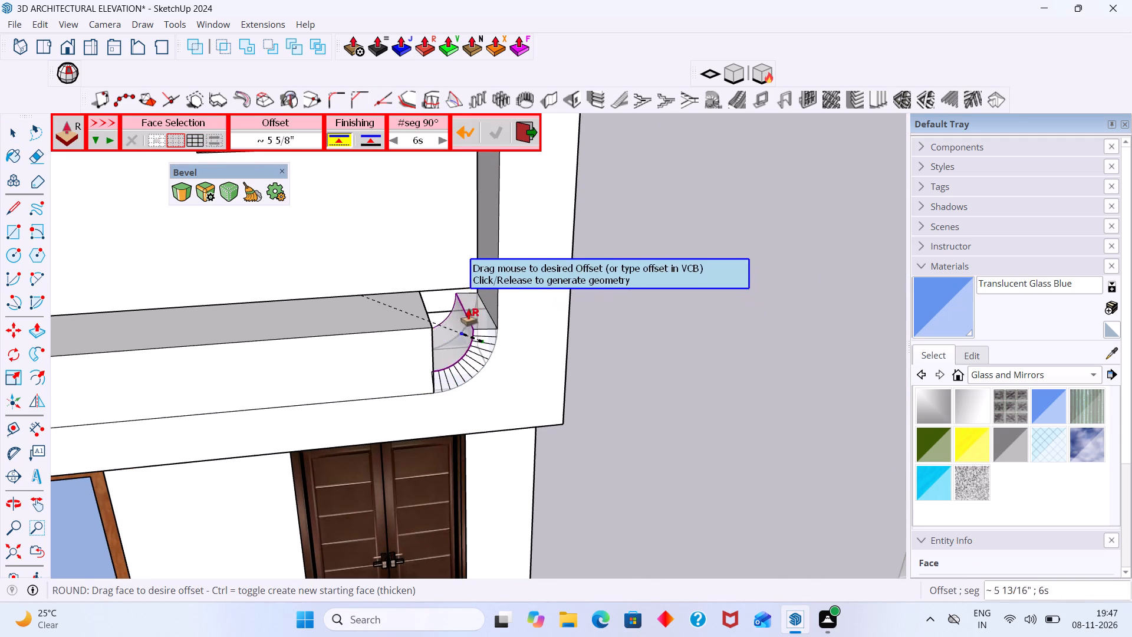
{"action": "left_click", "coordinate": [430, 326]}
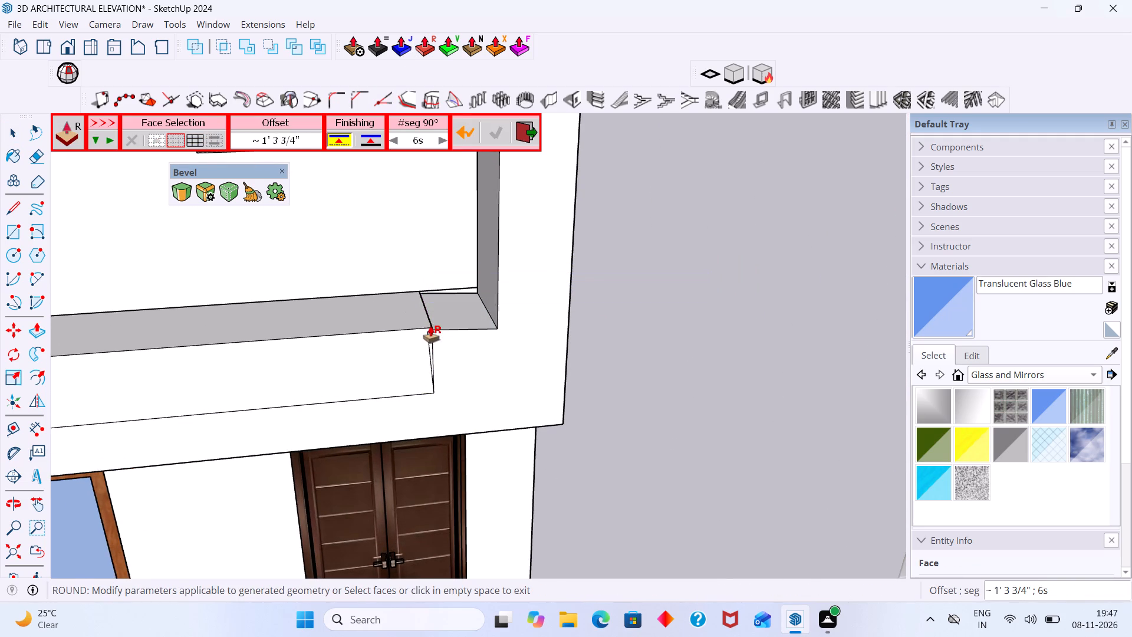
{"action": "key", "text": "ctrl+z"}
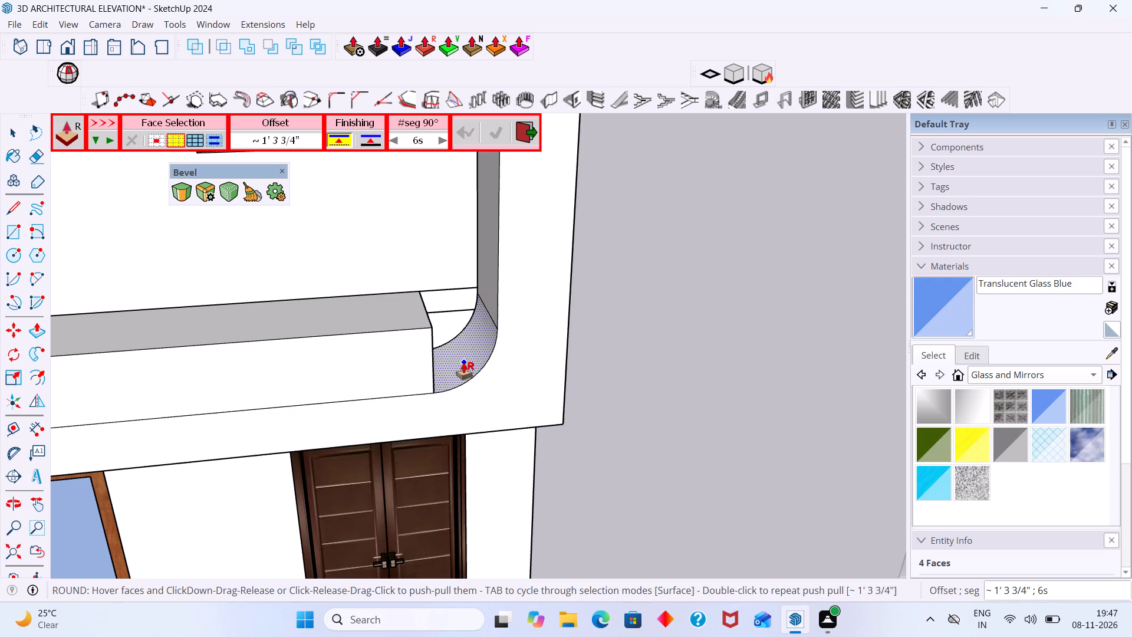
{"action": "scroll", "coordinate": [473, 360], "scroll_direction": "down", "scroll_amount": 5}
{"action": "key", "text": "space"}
Delete the front and rear arc edges of the balcony frame's rounded lower corner.
{"action": "scroll", "coordinate": [496, 345], "scroll_direction": "down", "scroll_amount": 3}
{"action": "scroll", "coordinate": [482, 348], "scroll_direction": "up", "scroll_amount": 4}
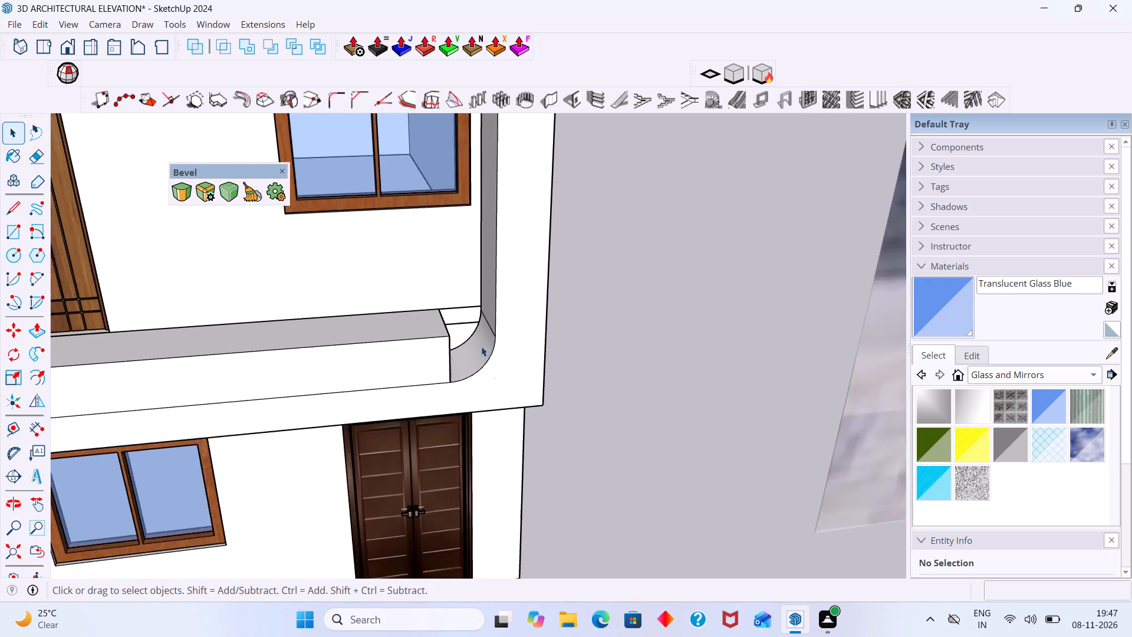
{"action": "scroll", "coordinate": [481, 346], "scroll_direction": "up", "scroll_amount": 2}
{"action": "left_click", "coordinate": [489, 366]}
{"action": "key", "text": "Delete"}
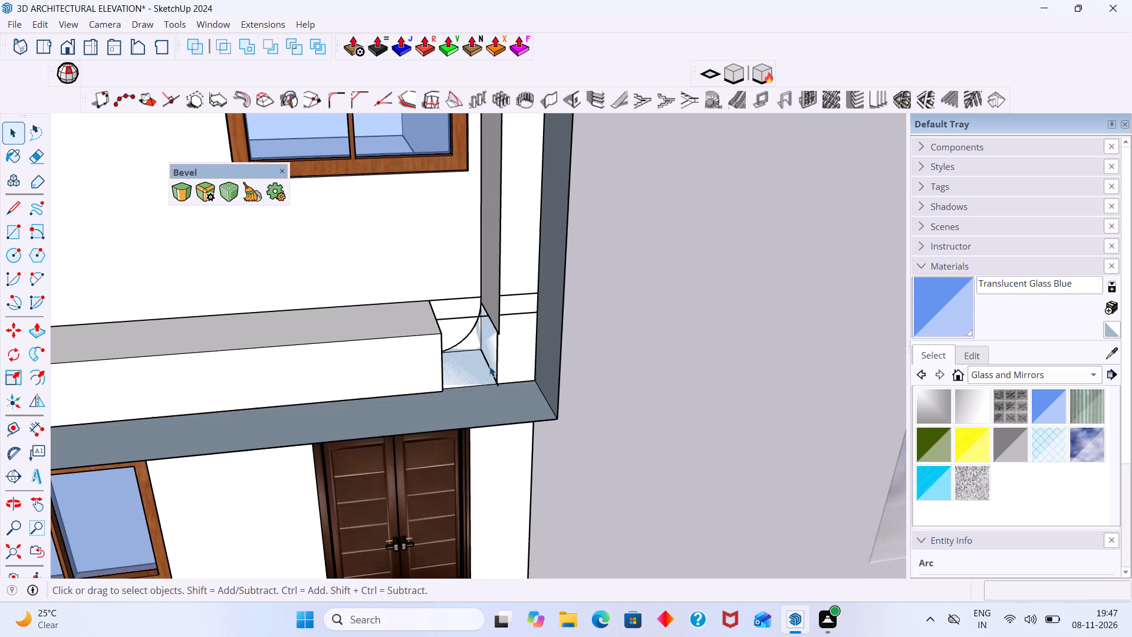
{"action": "left_click", "coordinate": [474, 330]}
{"action": "key", "text": "Delete"}
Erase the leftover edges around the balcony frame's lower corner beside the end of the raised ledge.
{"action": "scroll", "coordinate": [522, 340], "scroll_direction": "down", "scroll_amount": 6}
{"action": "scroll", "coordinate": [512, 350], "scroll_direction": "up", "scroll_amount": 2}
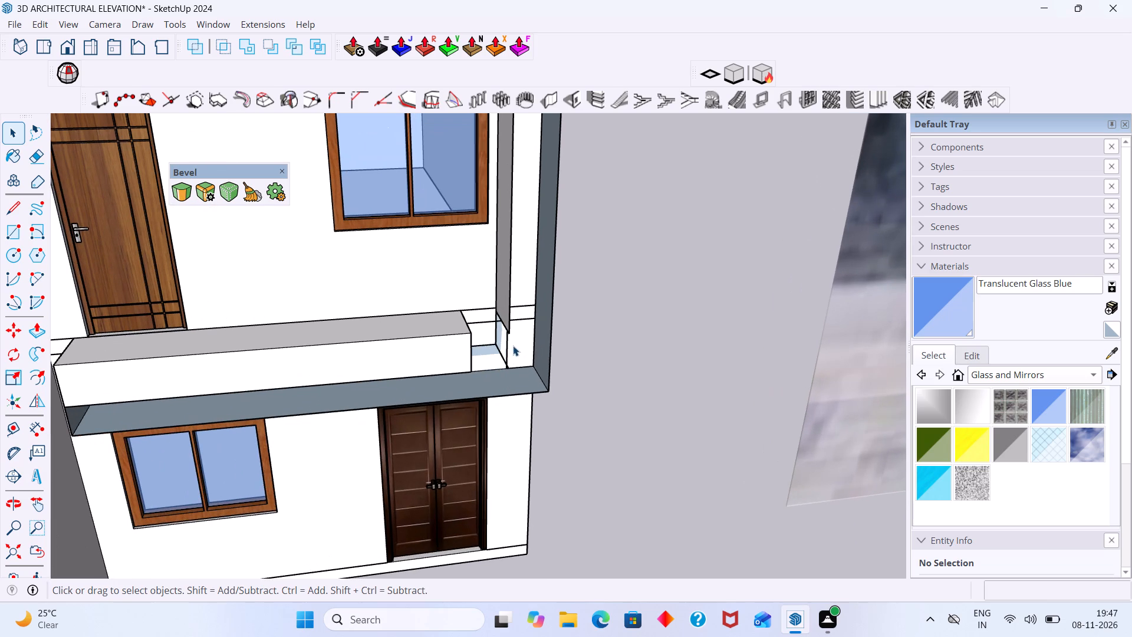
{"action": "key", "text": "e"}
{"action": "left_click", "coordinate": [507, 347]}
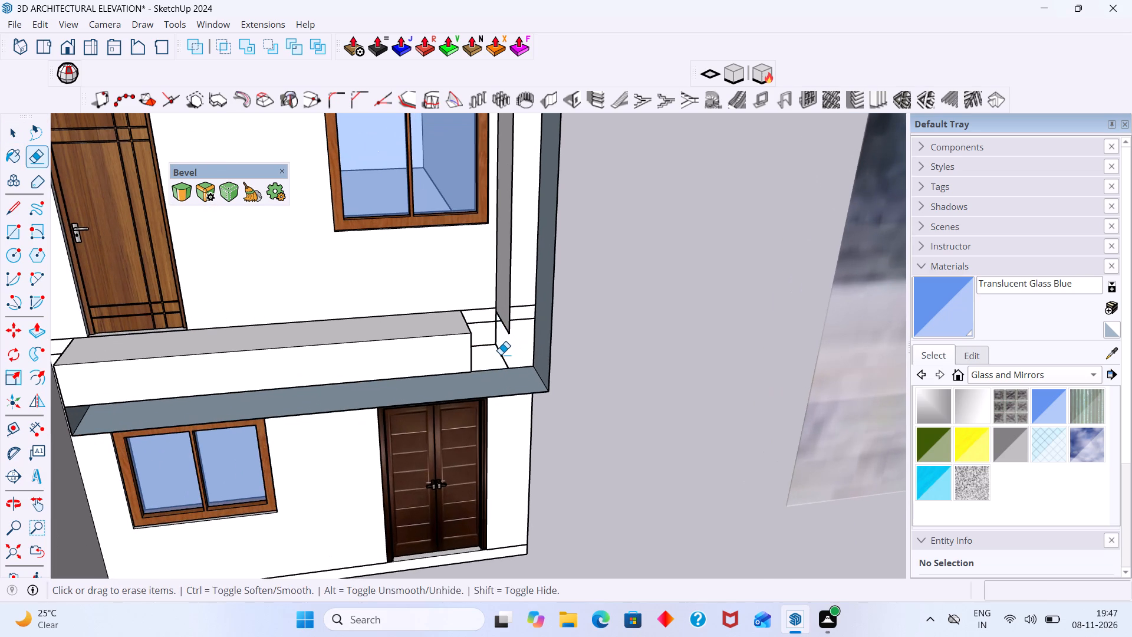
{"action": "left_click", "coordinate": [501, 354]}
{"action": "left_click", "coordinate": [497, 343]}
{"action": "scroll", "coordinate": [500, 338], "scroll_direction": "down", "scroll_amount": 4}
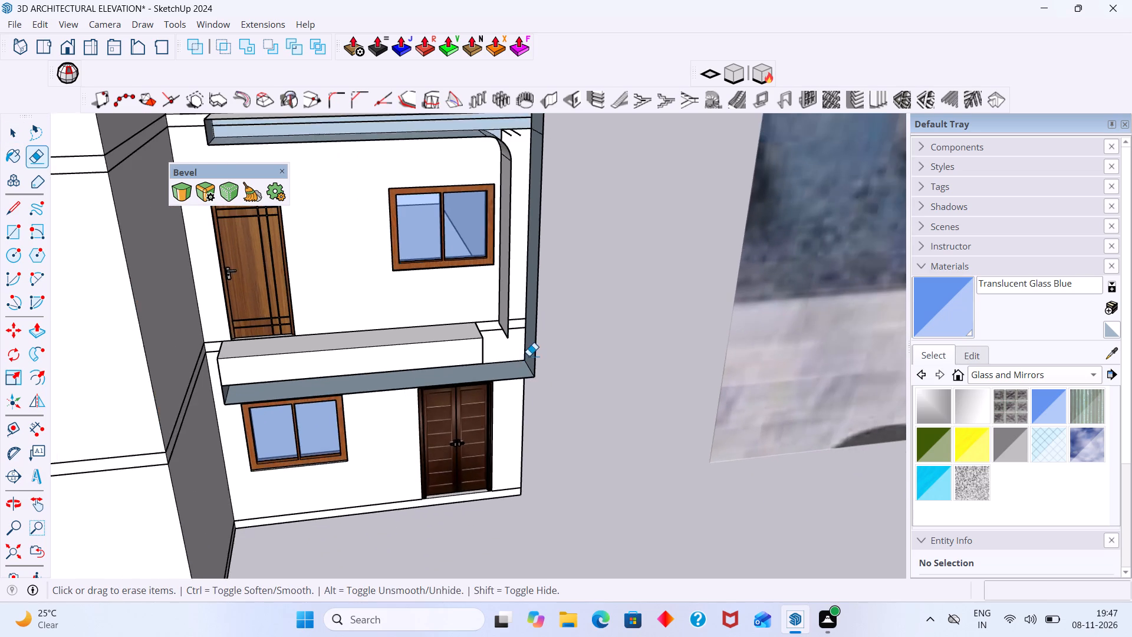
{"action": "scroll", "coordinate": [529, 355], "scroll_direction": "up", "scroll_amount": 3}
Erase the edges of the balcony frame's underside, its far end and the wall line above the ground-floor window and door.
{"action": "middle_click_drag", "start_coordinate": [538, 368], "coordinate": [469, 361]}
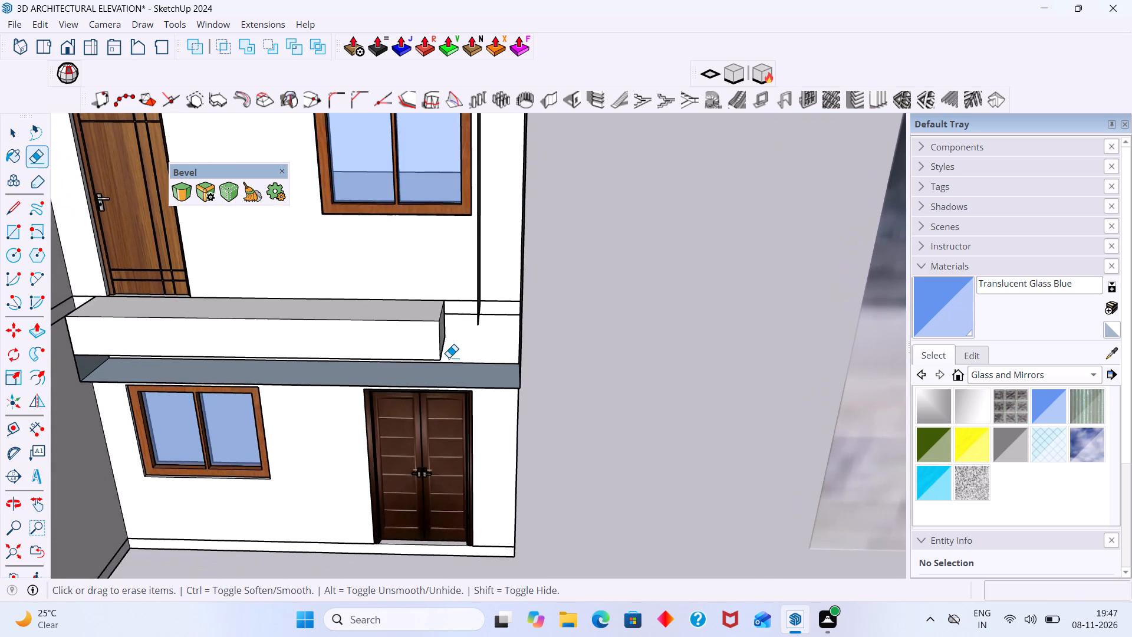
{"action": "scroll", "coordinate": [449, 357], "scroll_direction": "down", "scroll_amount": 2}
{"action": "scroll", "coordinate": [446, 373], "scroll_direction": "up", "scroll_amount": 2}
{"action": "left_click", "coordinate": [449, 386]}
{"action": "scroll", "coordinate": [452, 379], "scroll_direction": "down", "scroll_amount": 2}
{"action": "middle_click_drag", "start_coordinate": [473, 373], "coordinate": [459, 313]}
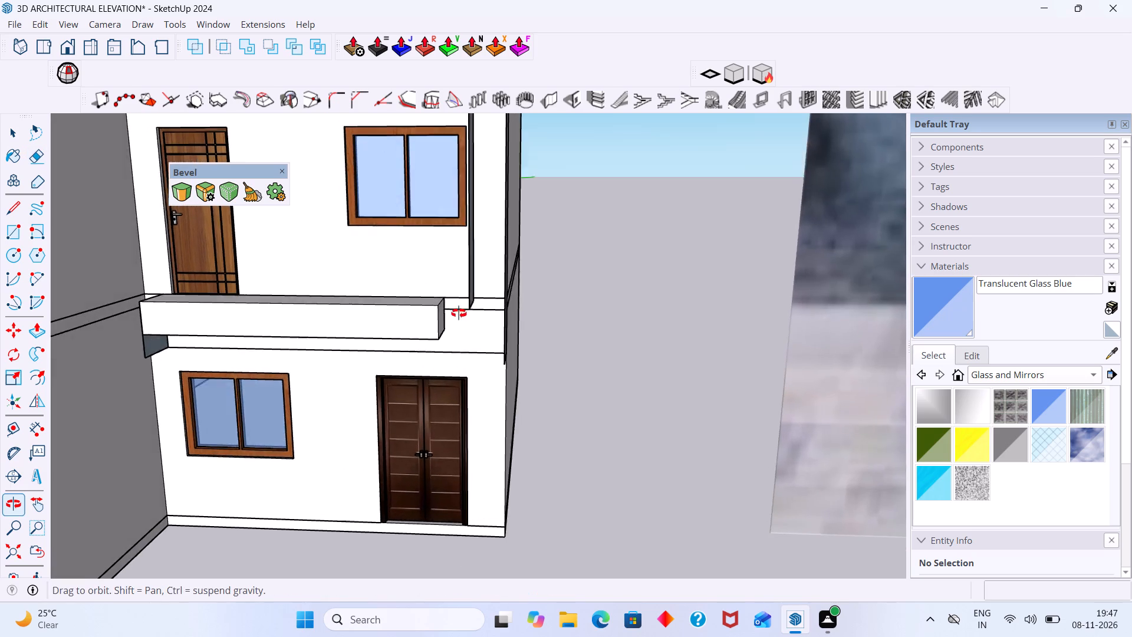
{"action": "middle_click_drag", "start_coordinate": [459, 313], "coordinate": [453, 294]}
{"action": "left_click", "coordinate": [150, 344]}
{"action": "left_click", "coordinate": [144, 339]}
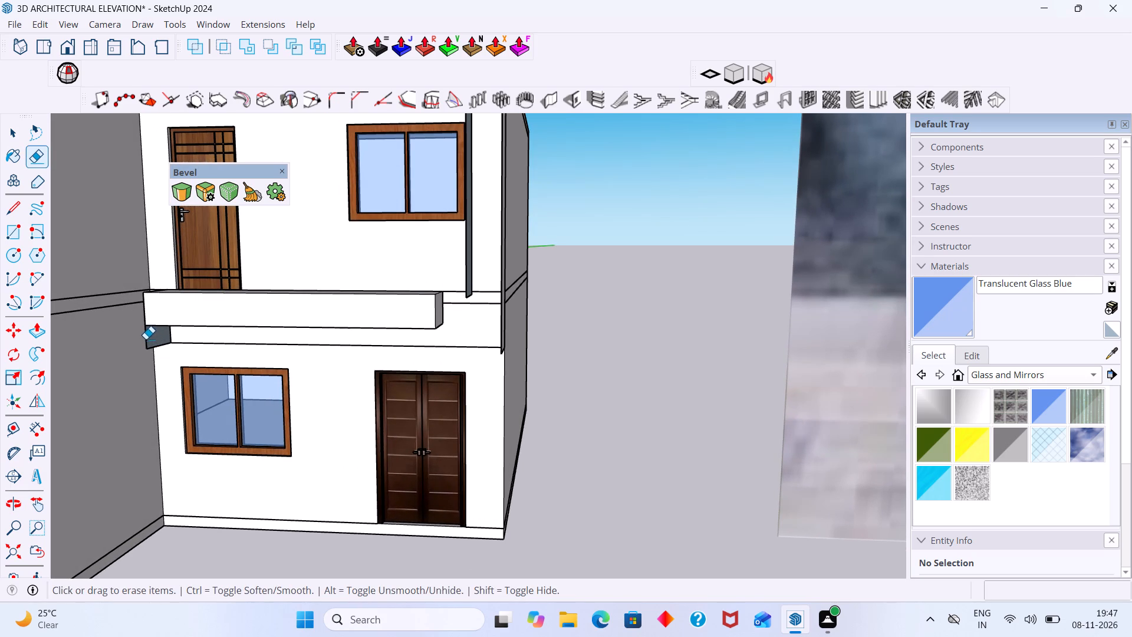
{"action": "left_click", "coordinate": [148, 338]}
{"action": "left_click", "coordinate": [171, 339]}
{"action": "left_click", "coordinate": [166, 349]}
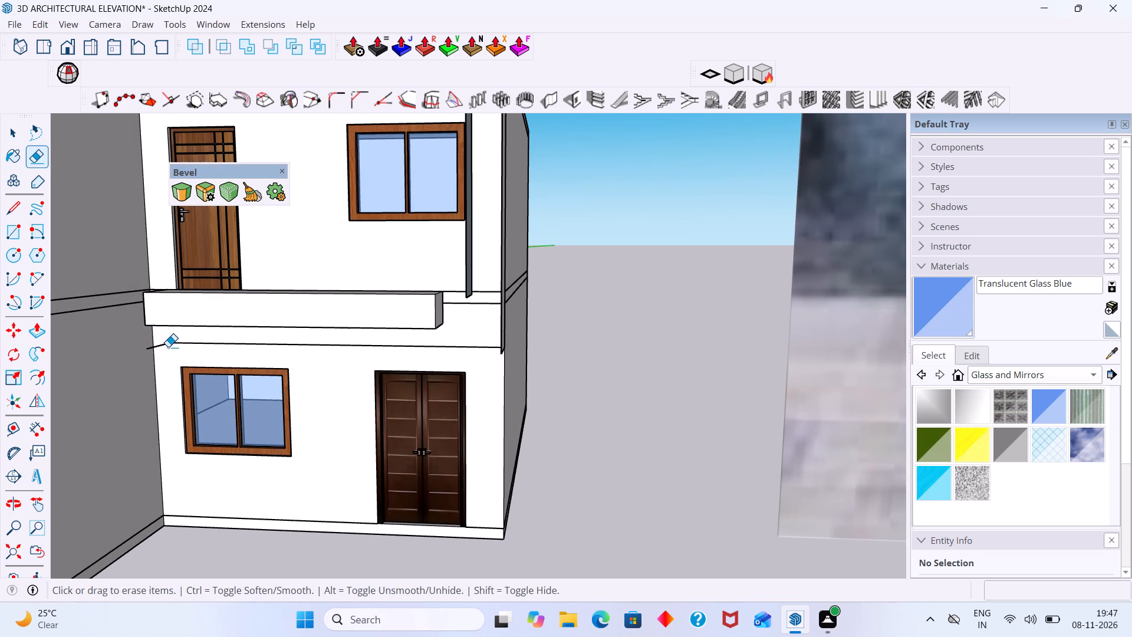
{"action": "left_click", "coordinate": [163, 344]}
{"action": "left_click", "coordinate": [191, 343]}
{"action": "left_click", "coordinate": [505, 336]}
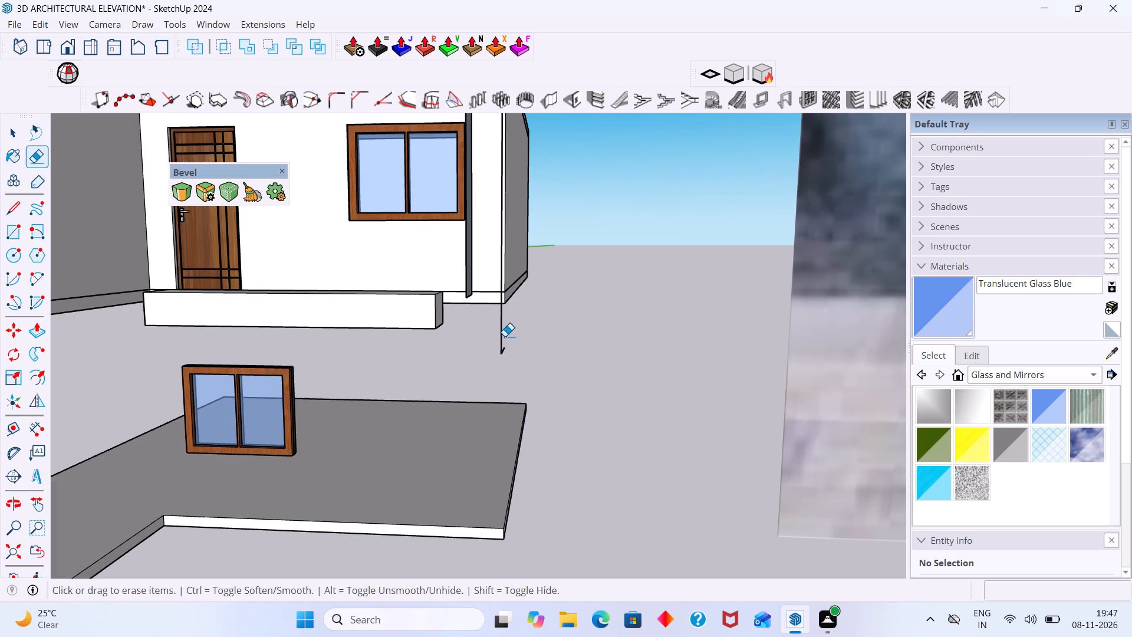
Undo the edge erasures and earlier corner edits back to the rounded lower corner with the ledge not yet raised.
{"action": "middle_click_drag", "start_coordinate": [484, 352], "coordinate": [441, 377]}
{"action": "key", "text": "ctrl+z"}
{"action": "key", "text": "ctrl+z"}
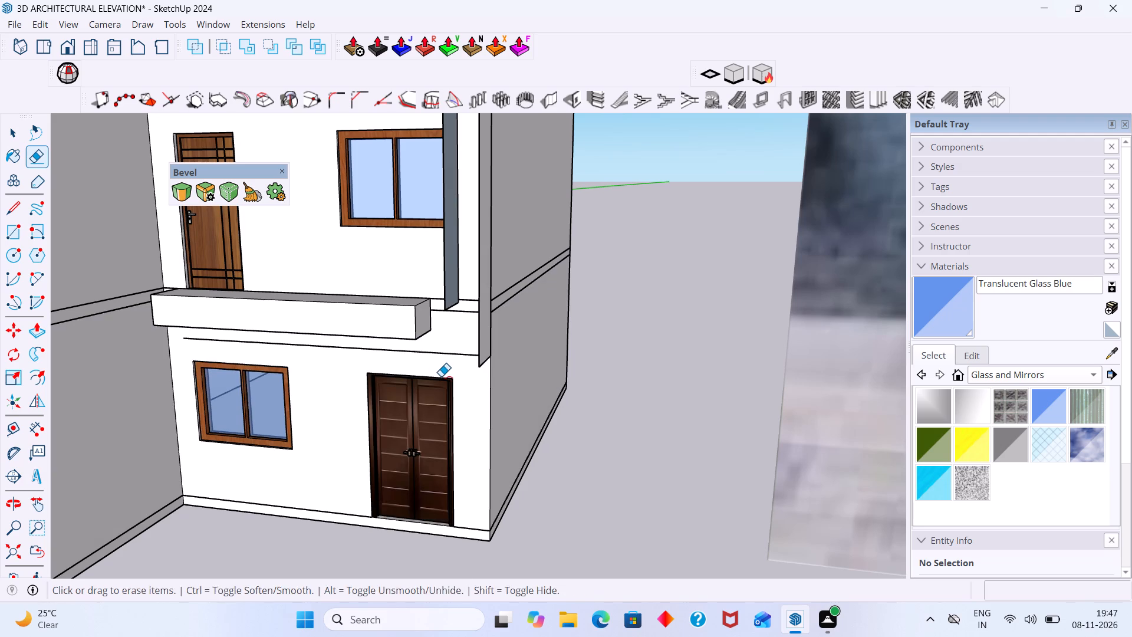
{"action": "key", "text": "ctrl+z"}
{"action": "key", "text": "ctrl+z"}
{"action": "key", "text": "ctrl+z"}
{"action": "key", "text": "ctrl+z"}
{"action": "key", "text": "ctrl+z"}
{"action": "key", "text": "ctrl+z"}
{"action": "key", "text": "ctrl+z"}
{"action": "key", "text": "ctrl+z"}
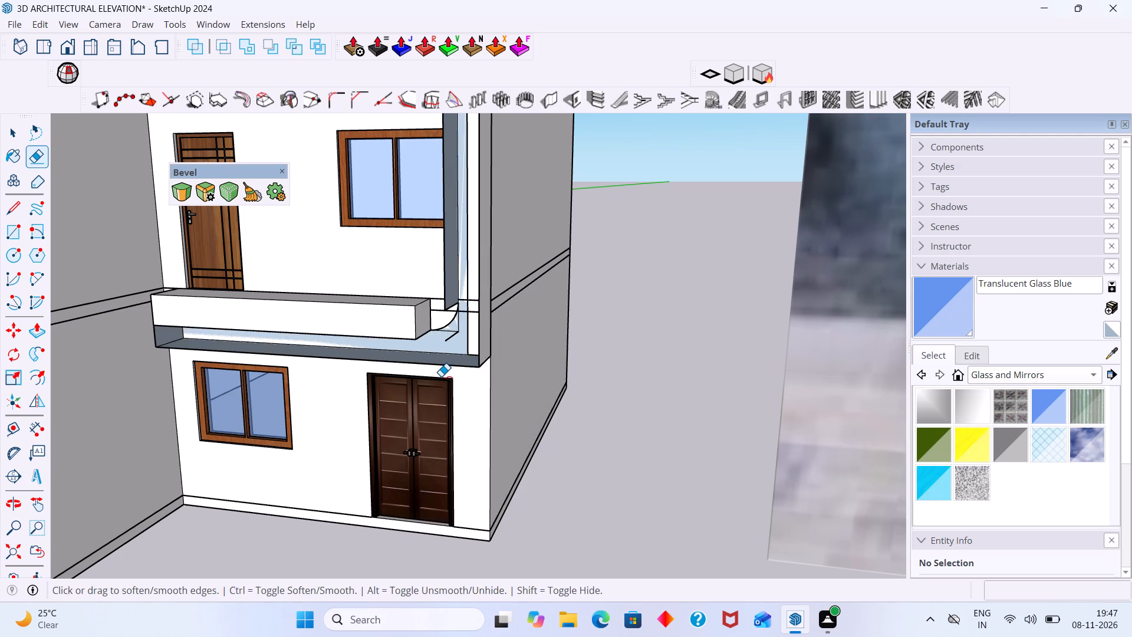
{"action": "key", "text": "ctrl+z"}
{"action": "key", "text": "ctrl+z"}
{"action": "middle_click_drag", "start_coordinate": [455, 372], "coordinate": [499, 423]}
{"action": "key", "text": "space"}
Push/pull the flat balcony ledge inside the rounded frame upward by 1' 4 5/8", to the top of the corner curve.
{"action": "middle_click_drag", "start_coordinate": [564, 380], "coordinate": [694, 372]}
{"action": "scroll", "coordinate": [570, 376], "scroll_direction": "down", "scroll_amount": 5}
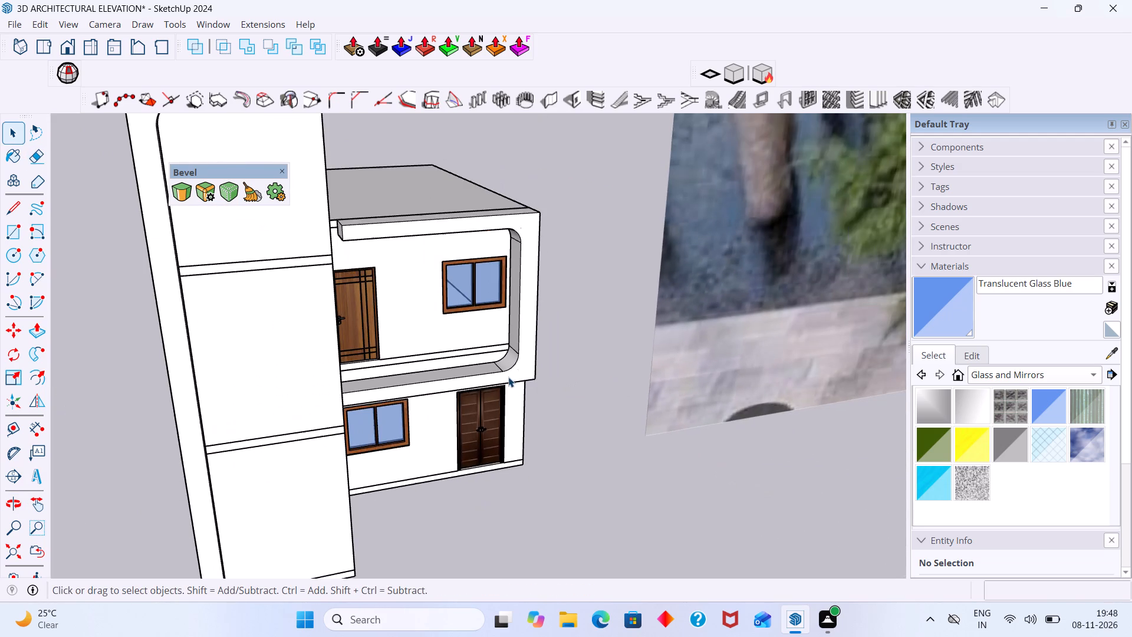
{"action": "scroll", "coordinate": [516, 369], "scroll_direction": "up", "scroll_amount": 9}
{"action": "middle_click_drag", "start_coordinate": [501, 365], "coordinate": [522, 406]}
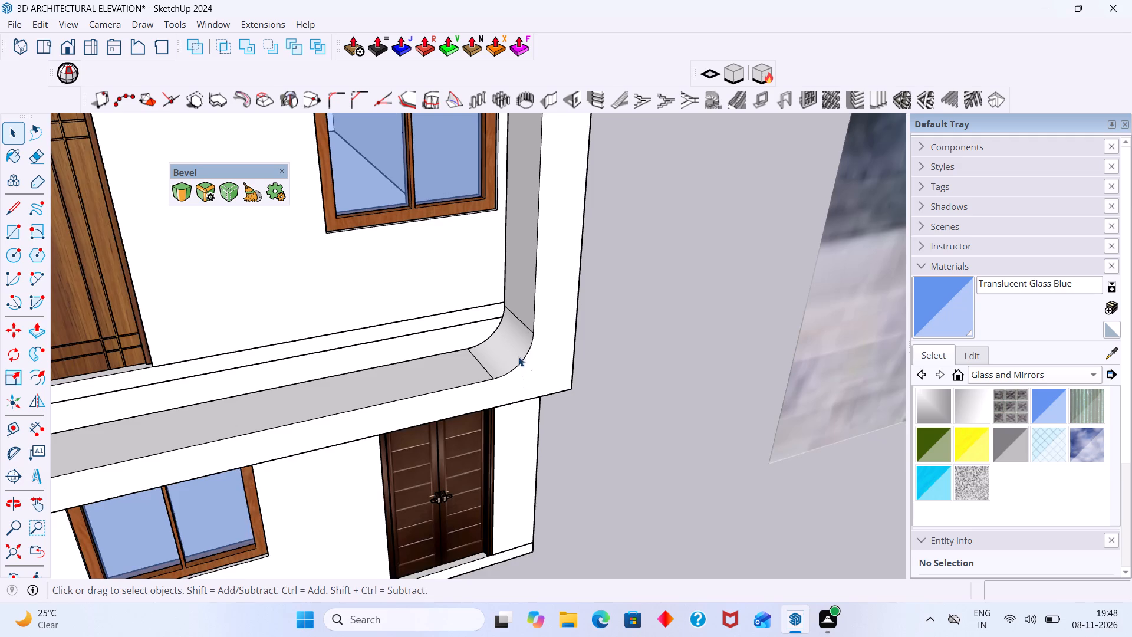
{"action": "scroll", "coordinate": [518, 353], "scroll_direction": "up", "scroll_amount": 1}
{"action": "scroll", "coordinate": [442, 364], "scroll_direction": "up", "scroll_amount": 1}
{"action": "left_click", "coordinate": [439, 376]}
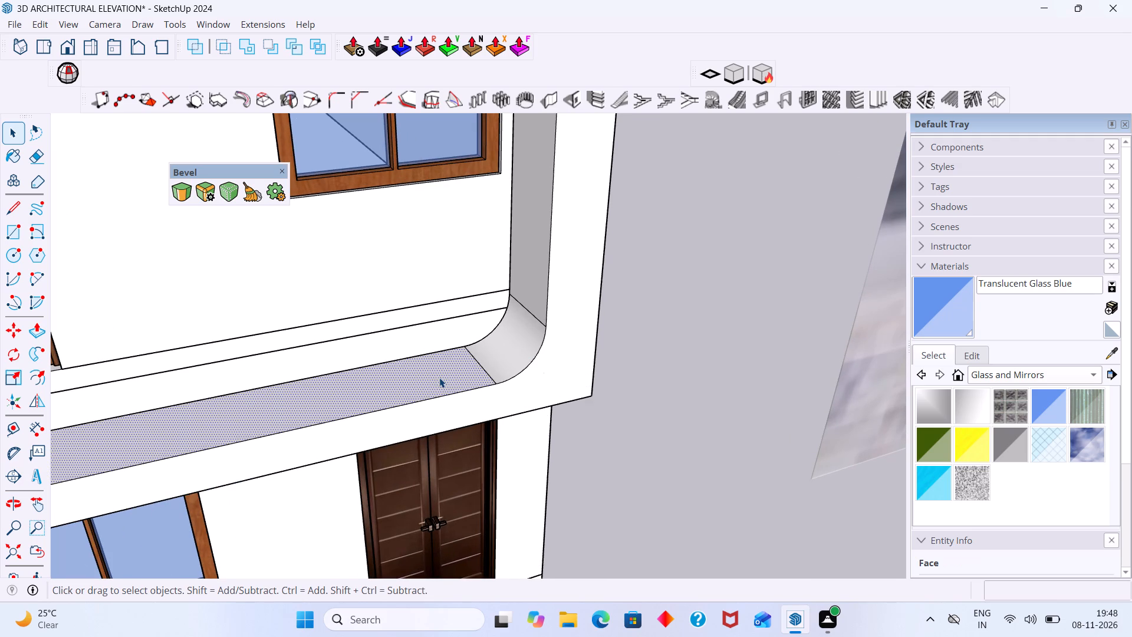
{"action": "key", "text": "p"}
{"action": "left_click", "coordinate": [439, 377]}
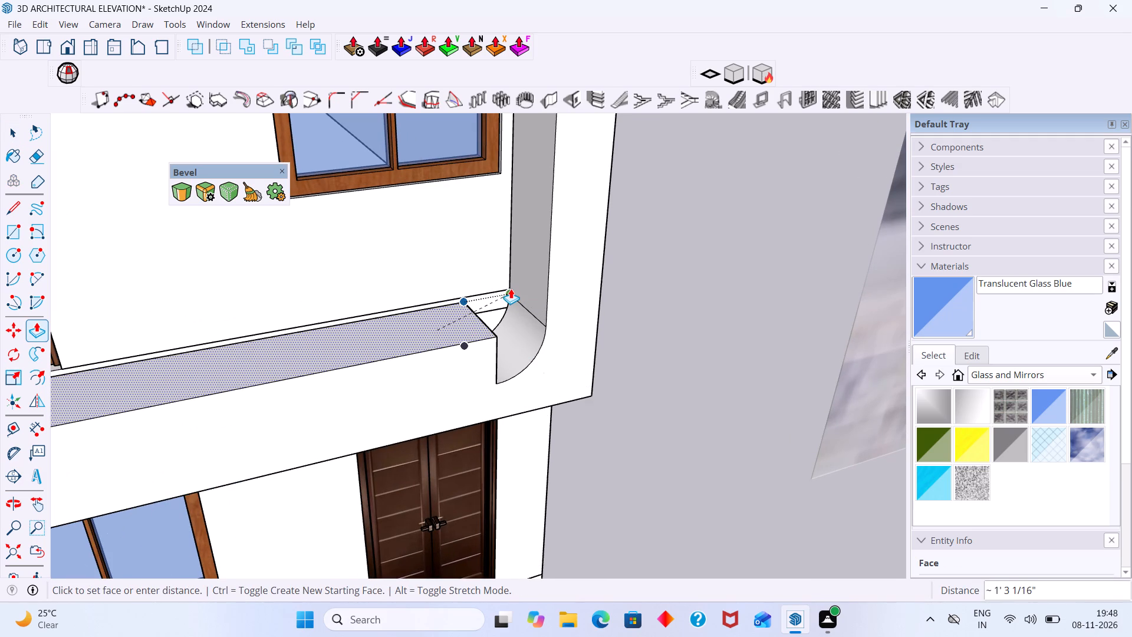
{"action": "scroll", "coordinate": [511, 287], "scroll_direction": "up", "scroll_amount": 7}
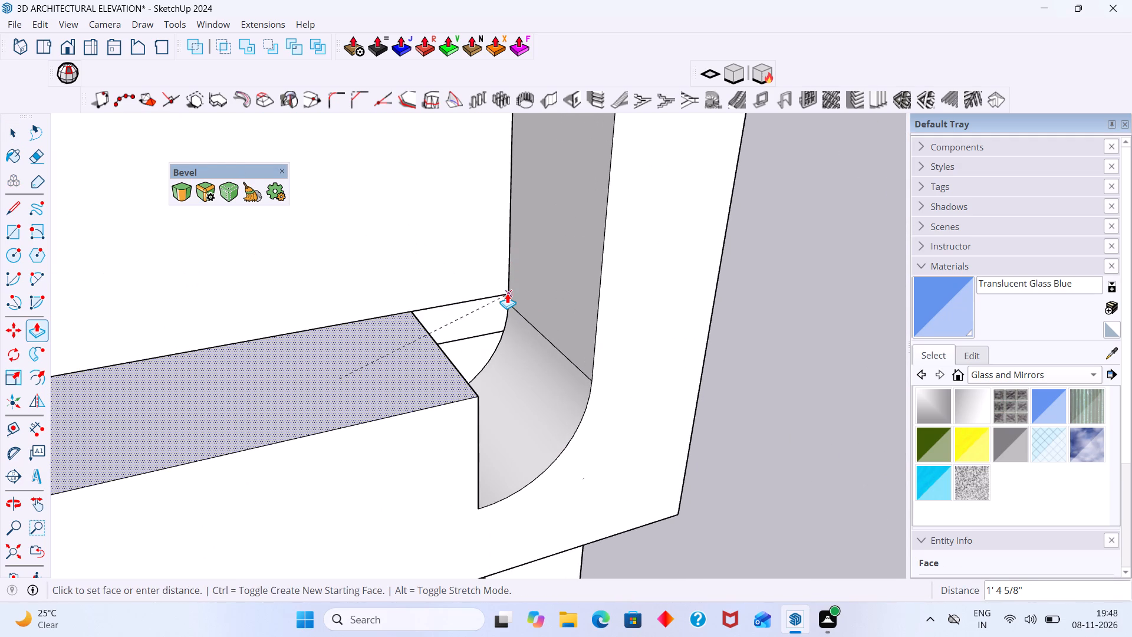
{"action": "left_click", "coordinate": [506, 293]}
{"action": "key", "text": "space"}
{"action": "scroll", "coordinate": [481, 329], "scroll_direction": "down", "scroll_amount": 13}
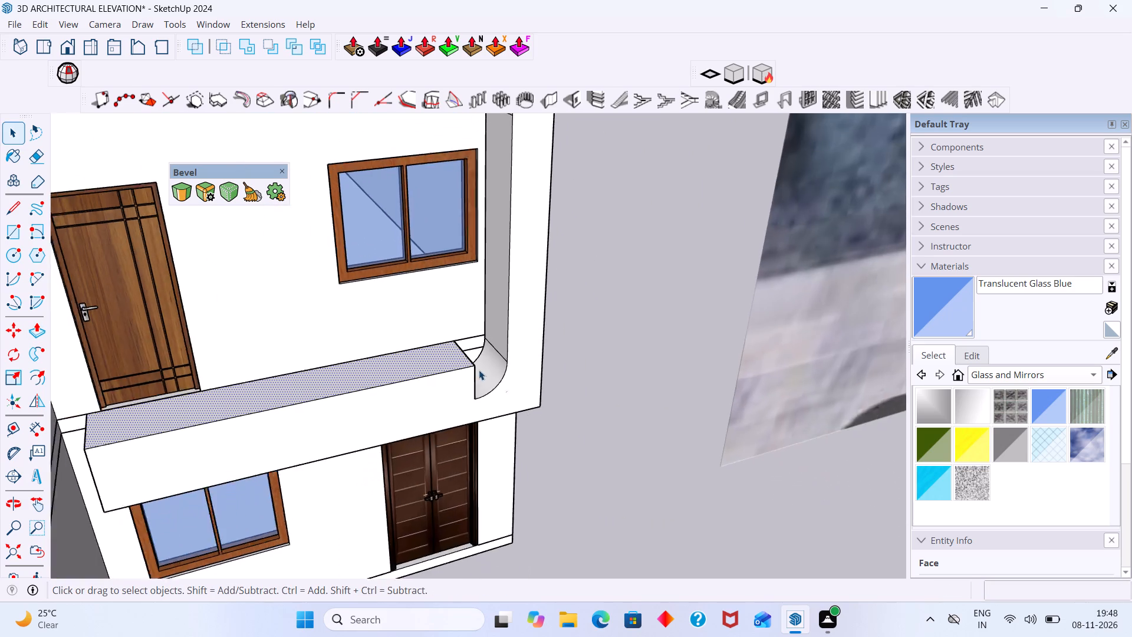
Push/pull the balcony frame's front face outward 7' 9 5/8", level with the corner of the adjacent block.
{"action": "middle_click_drag", "start_coordinate": [492, 368], "coordinate": [433, 360]}
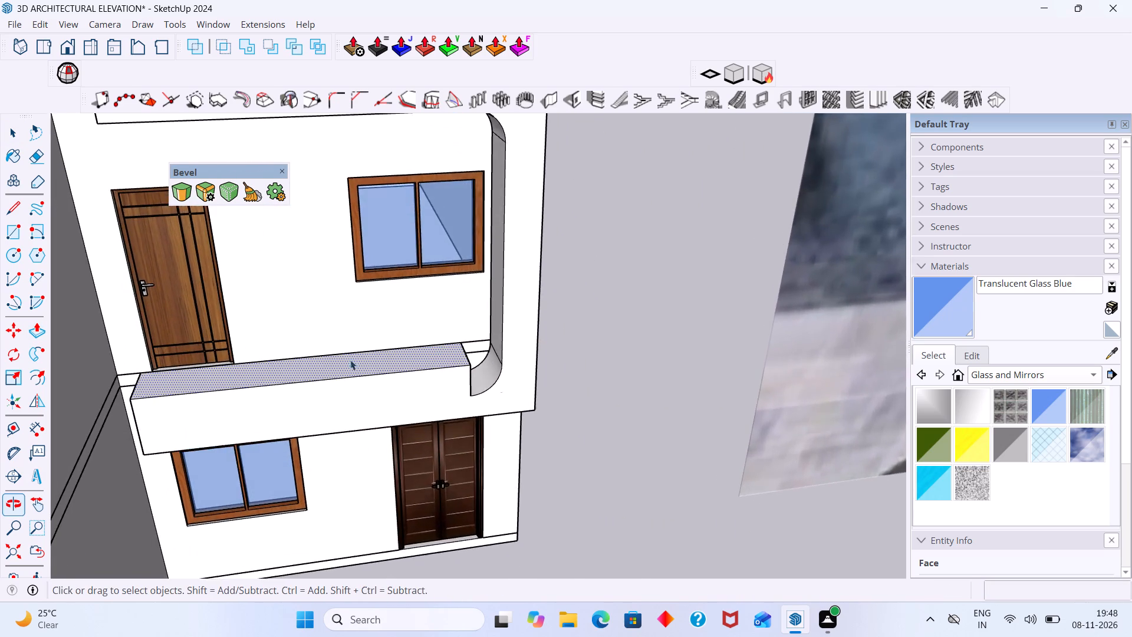
{"action": "scroll", "coordinate": [304, 359], "scroll_direction": "up", "scroll_amount": 6}
{"action": "scroll", "coordinate": [162, 382], "scroll_direction": "down", "scroll_amount": 17}
{"action": "middle_click_drag", "start_coordinate": [295, 404], "coordinate": [293, 403]}
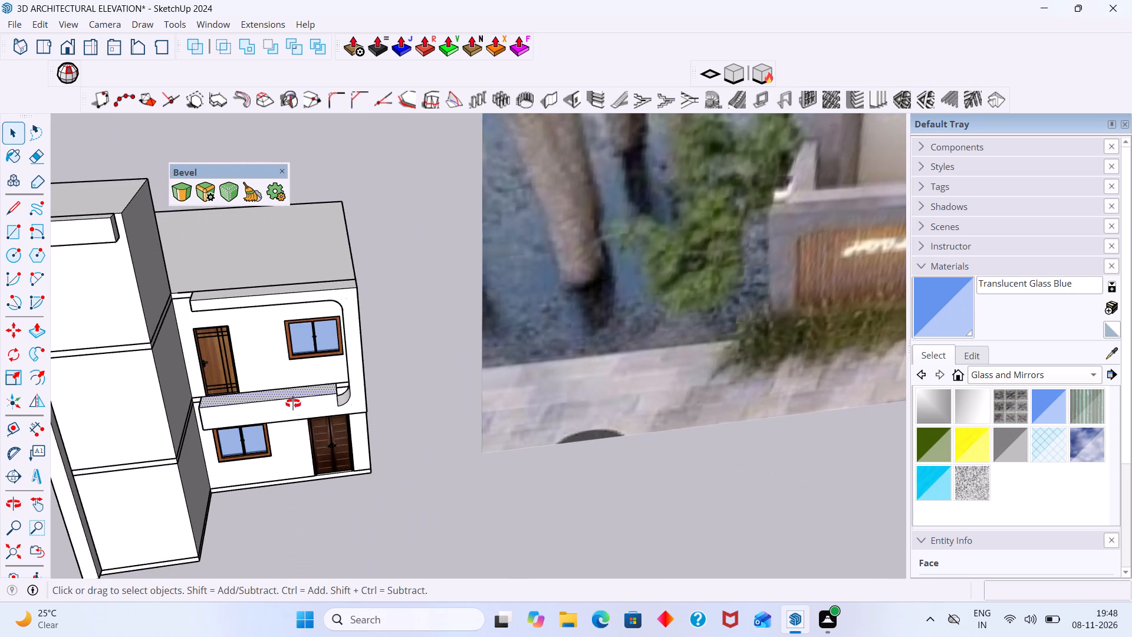
{"action": "middle_click_drag", "start_coordinate": [293, 403], "coordinate": [205, 408]}
{"action": "scroll", "coordinate": [303, 384], "scroll_direction": "up", "scroll_amount": 8}
{"action": "left_click", "coordinate": [308, 381]}
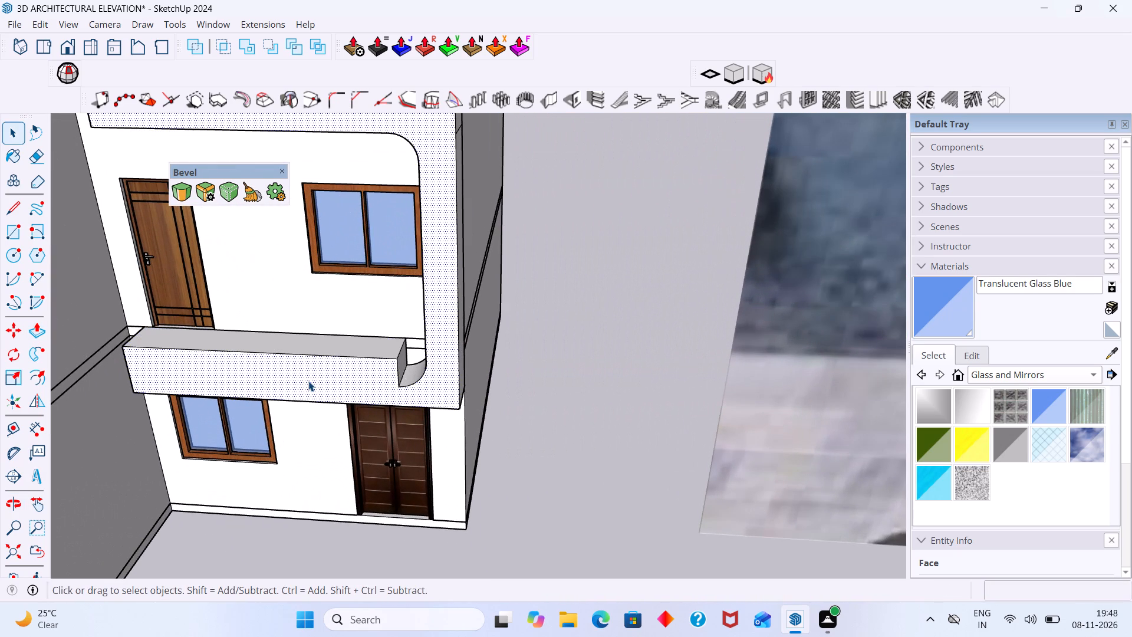
{"action": "key", "text": "p"}
{"action": "left_click", "coordinate": [310, 380]}
{"action": "scroll", "coordinate": [279, 421], "scroll_direction": "down", "scroll_amount": 5}
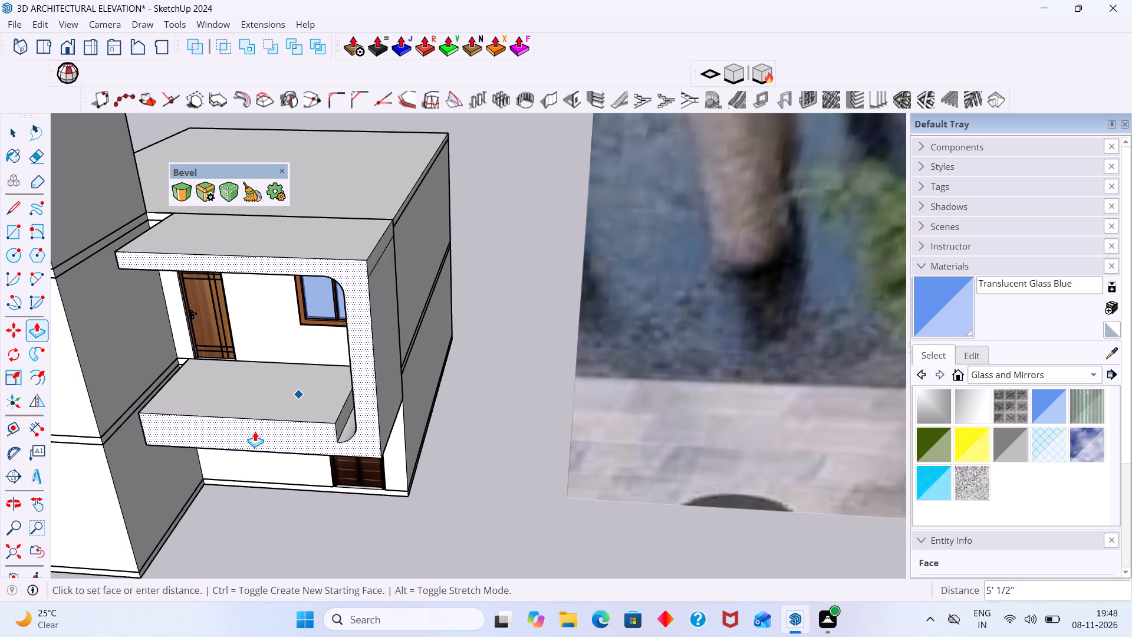
{"action": "left_click", "coordinate": [106, 451]}
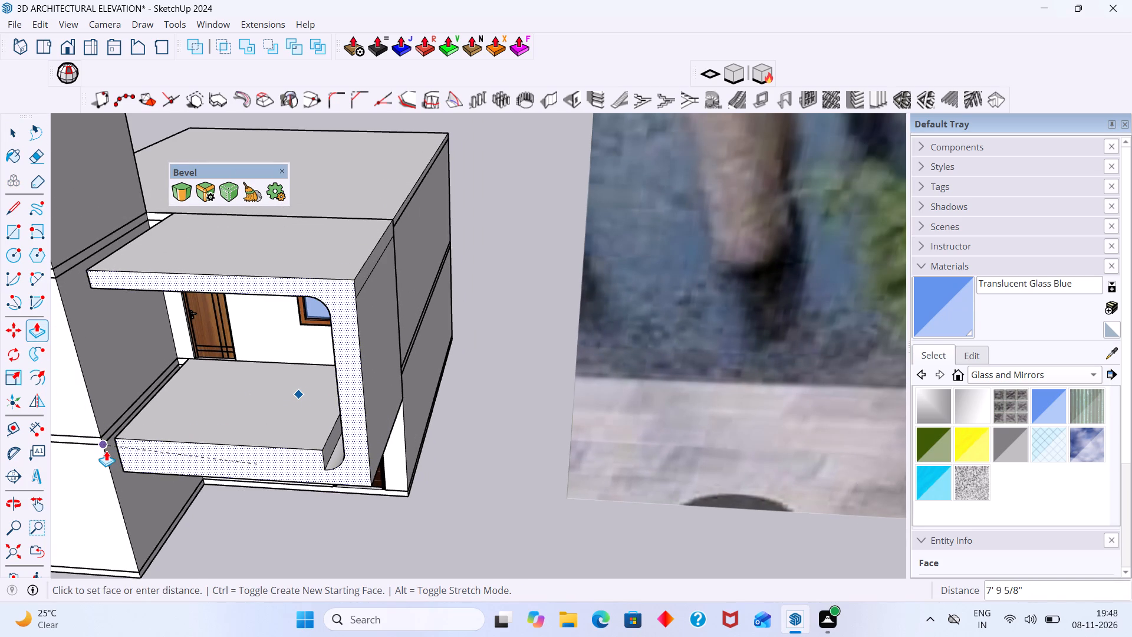
{"action": "key", "text": "space"}
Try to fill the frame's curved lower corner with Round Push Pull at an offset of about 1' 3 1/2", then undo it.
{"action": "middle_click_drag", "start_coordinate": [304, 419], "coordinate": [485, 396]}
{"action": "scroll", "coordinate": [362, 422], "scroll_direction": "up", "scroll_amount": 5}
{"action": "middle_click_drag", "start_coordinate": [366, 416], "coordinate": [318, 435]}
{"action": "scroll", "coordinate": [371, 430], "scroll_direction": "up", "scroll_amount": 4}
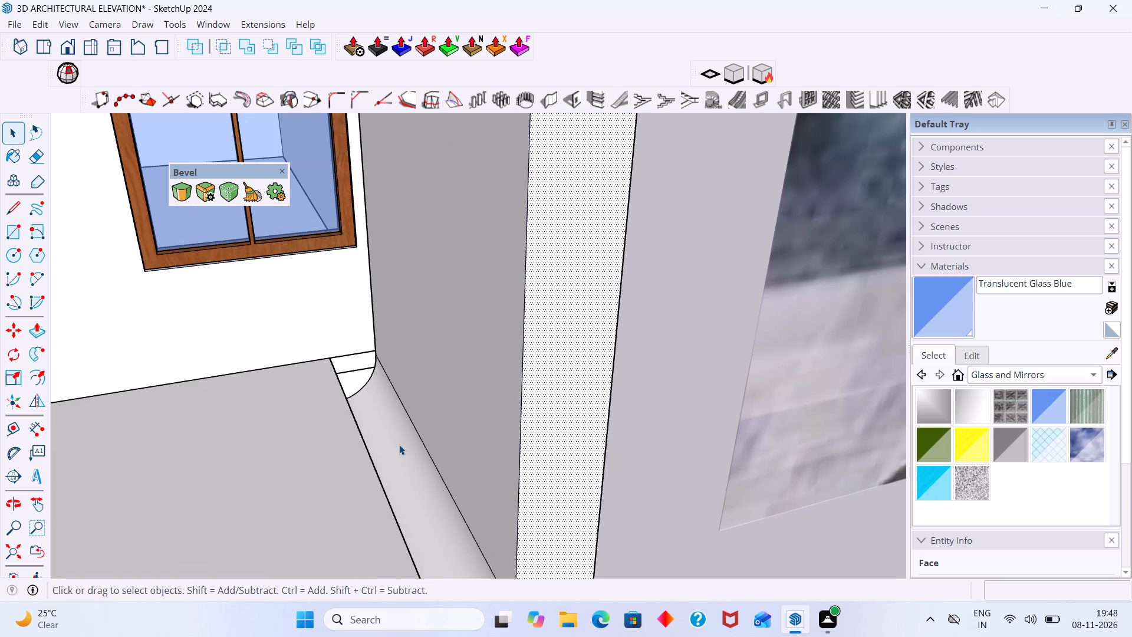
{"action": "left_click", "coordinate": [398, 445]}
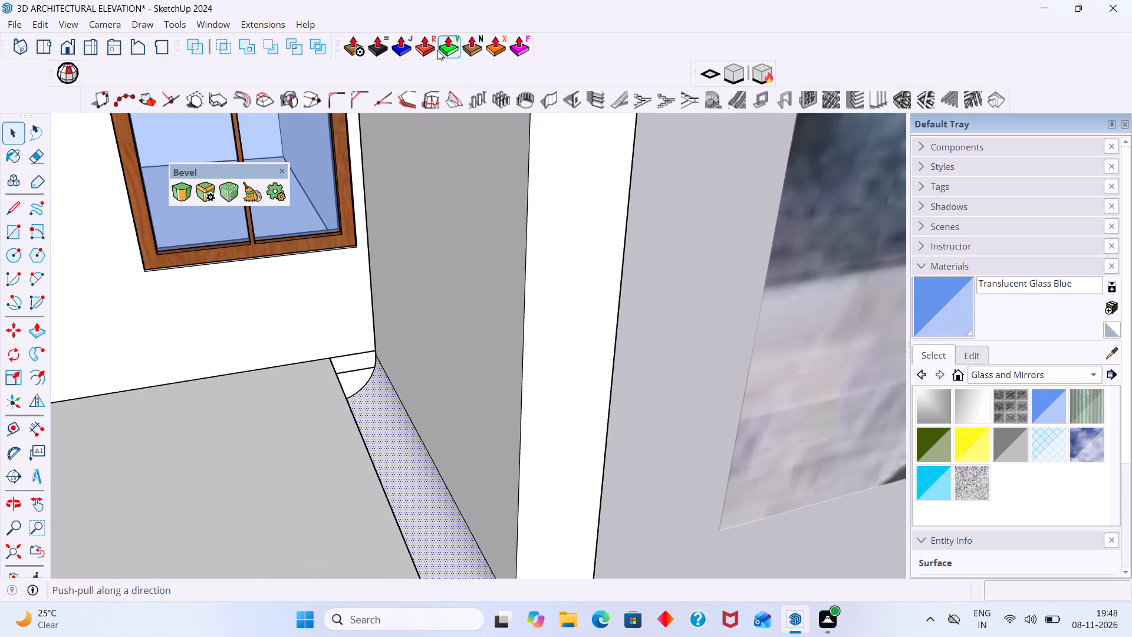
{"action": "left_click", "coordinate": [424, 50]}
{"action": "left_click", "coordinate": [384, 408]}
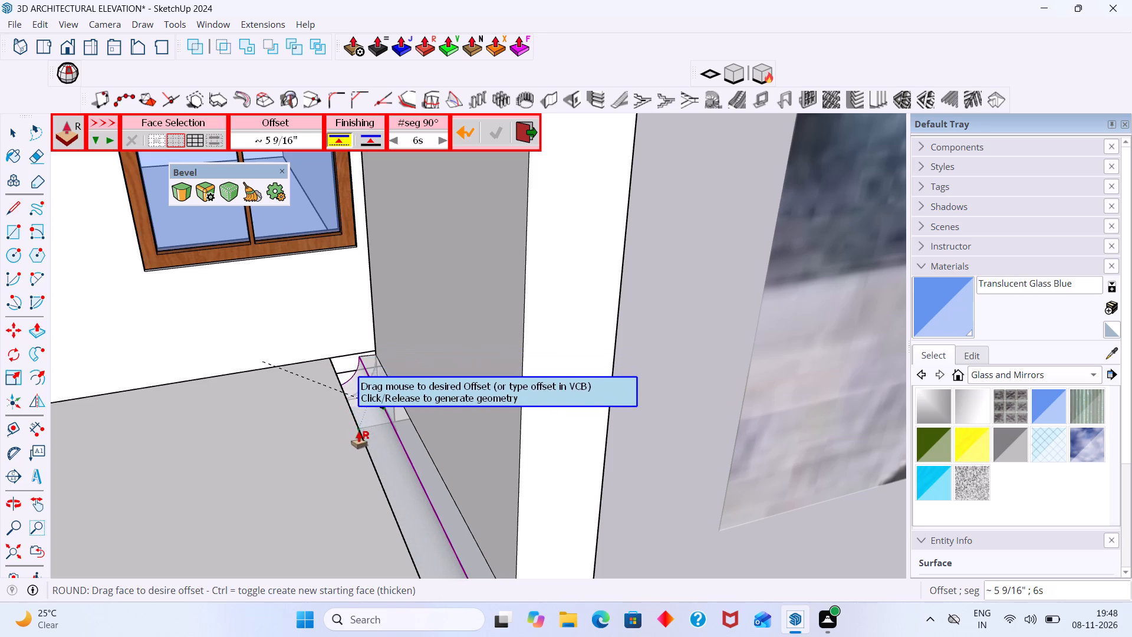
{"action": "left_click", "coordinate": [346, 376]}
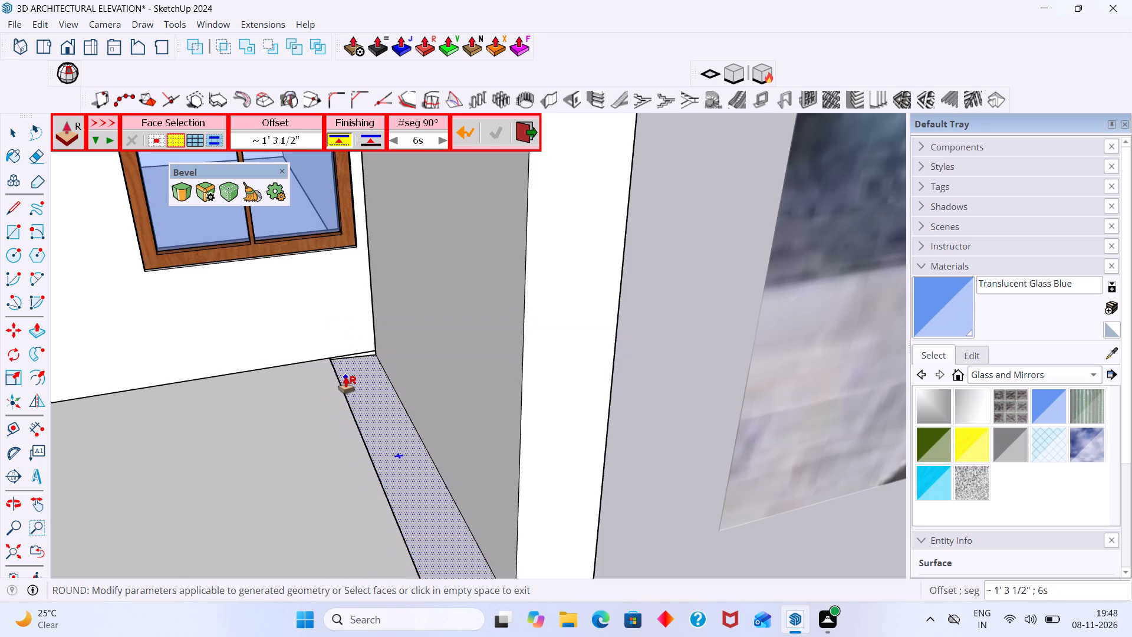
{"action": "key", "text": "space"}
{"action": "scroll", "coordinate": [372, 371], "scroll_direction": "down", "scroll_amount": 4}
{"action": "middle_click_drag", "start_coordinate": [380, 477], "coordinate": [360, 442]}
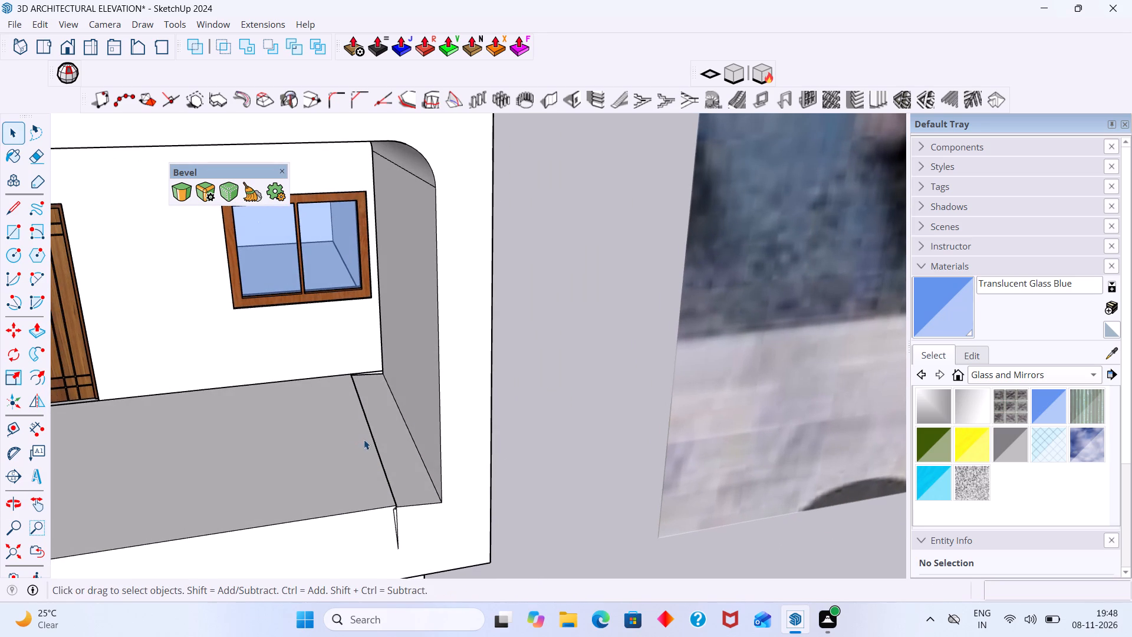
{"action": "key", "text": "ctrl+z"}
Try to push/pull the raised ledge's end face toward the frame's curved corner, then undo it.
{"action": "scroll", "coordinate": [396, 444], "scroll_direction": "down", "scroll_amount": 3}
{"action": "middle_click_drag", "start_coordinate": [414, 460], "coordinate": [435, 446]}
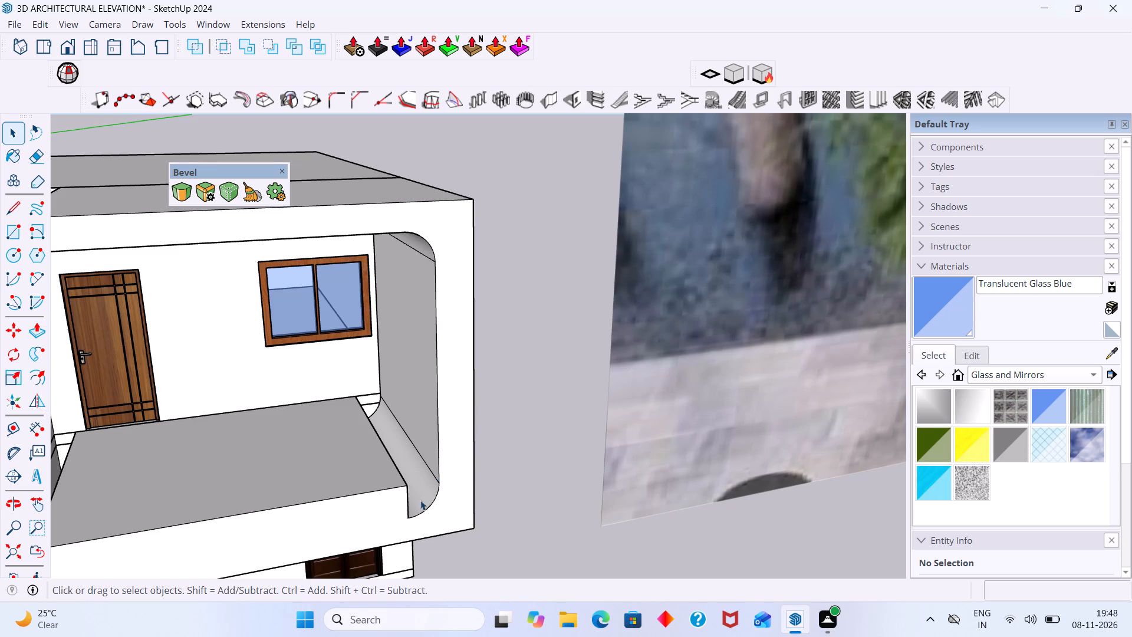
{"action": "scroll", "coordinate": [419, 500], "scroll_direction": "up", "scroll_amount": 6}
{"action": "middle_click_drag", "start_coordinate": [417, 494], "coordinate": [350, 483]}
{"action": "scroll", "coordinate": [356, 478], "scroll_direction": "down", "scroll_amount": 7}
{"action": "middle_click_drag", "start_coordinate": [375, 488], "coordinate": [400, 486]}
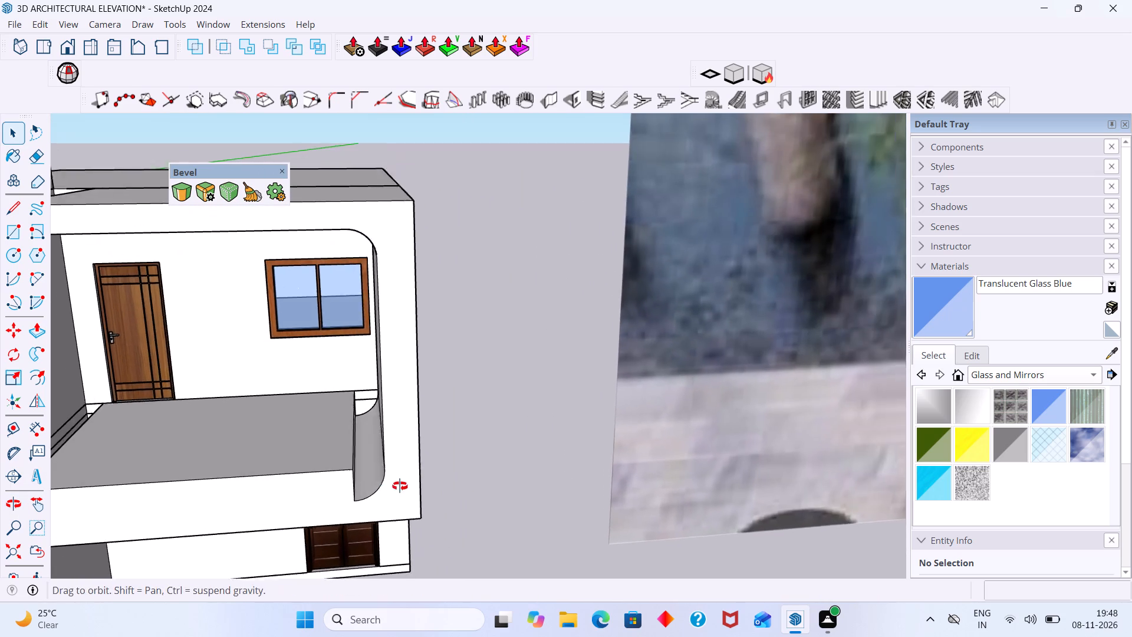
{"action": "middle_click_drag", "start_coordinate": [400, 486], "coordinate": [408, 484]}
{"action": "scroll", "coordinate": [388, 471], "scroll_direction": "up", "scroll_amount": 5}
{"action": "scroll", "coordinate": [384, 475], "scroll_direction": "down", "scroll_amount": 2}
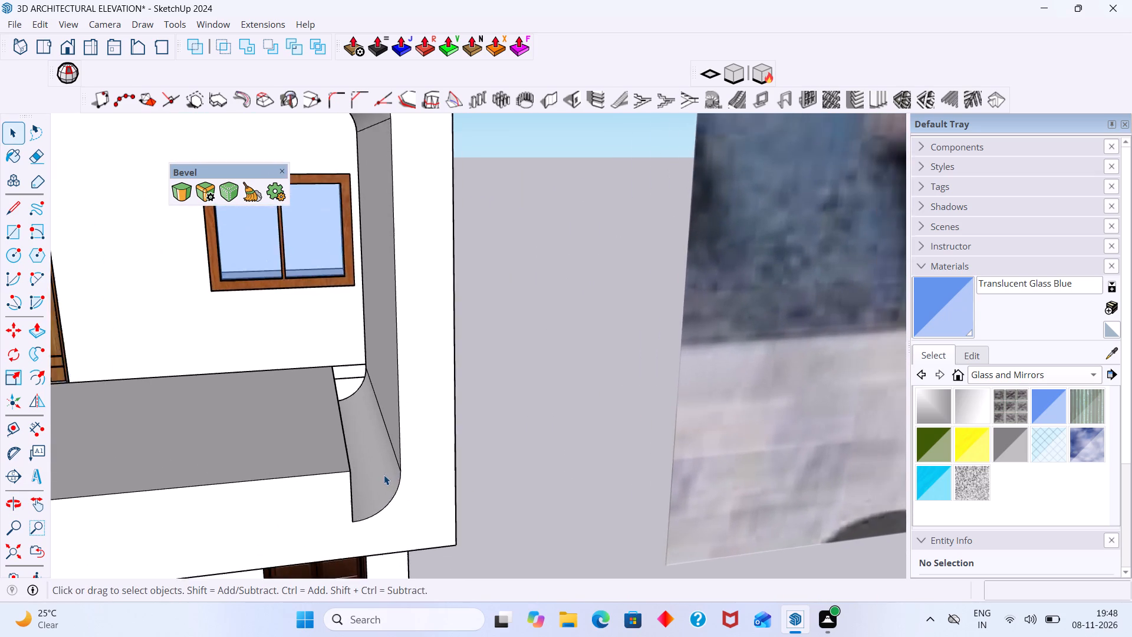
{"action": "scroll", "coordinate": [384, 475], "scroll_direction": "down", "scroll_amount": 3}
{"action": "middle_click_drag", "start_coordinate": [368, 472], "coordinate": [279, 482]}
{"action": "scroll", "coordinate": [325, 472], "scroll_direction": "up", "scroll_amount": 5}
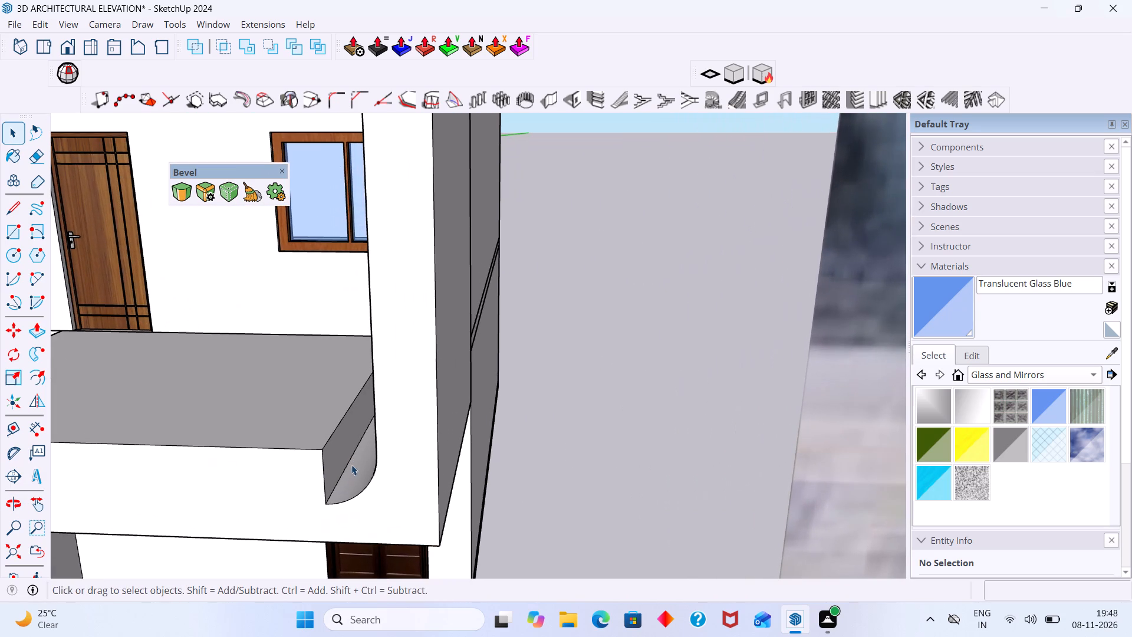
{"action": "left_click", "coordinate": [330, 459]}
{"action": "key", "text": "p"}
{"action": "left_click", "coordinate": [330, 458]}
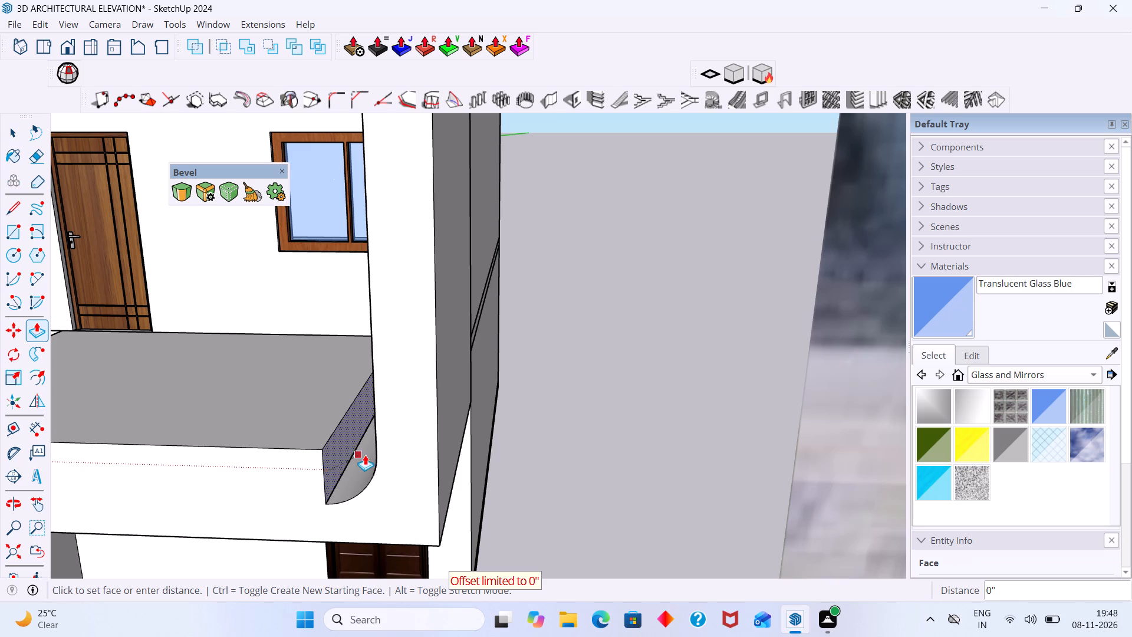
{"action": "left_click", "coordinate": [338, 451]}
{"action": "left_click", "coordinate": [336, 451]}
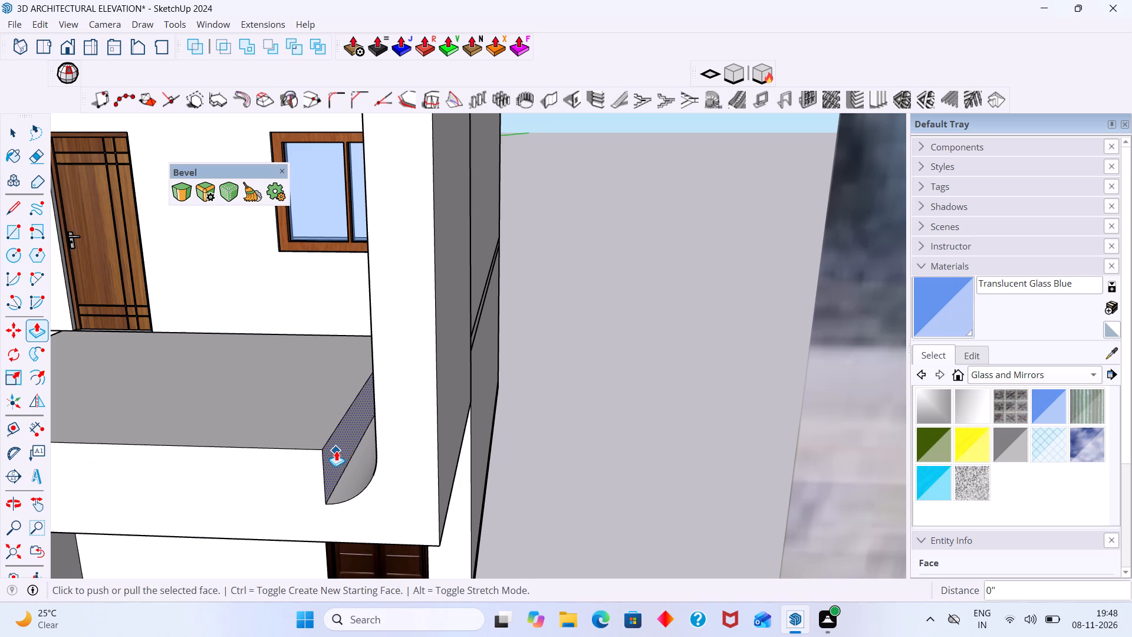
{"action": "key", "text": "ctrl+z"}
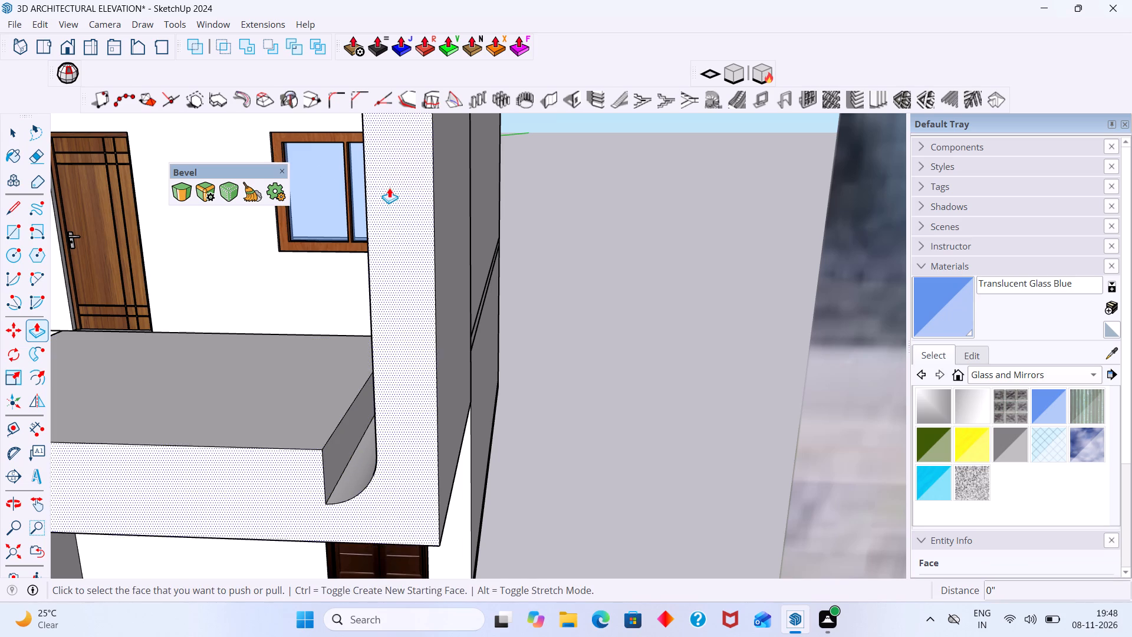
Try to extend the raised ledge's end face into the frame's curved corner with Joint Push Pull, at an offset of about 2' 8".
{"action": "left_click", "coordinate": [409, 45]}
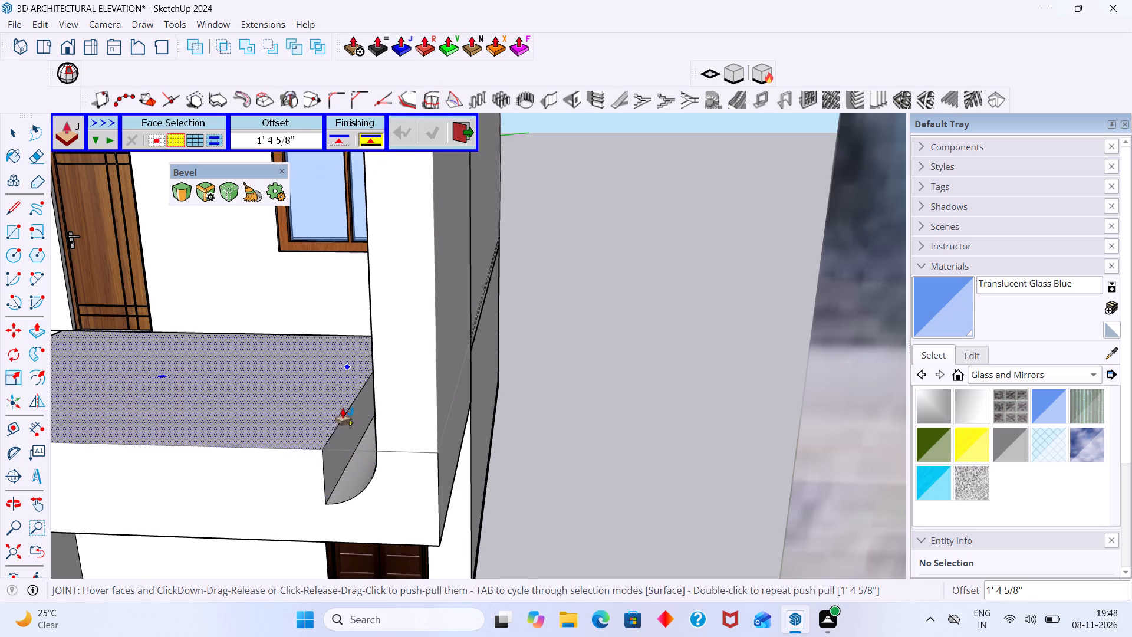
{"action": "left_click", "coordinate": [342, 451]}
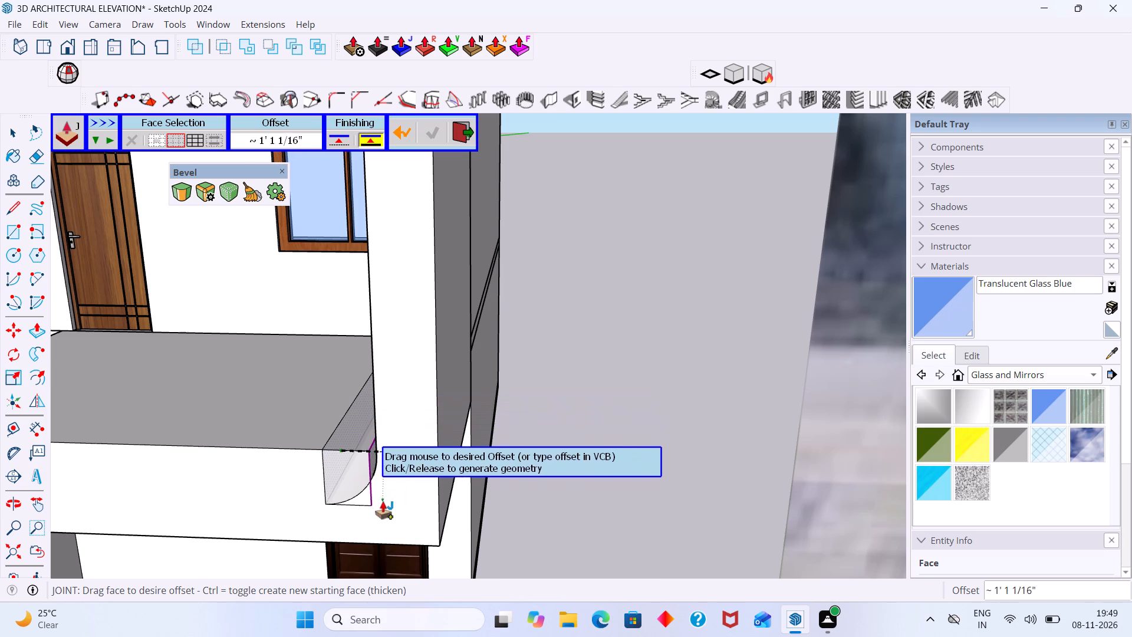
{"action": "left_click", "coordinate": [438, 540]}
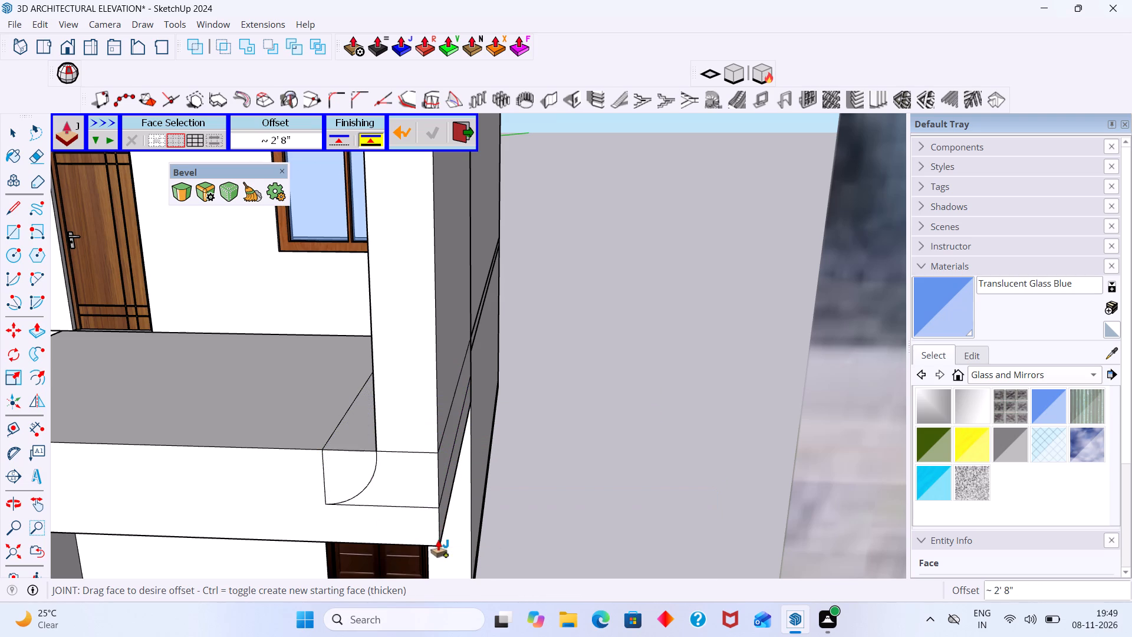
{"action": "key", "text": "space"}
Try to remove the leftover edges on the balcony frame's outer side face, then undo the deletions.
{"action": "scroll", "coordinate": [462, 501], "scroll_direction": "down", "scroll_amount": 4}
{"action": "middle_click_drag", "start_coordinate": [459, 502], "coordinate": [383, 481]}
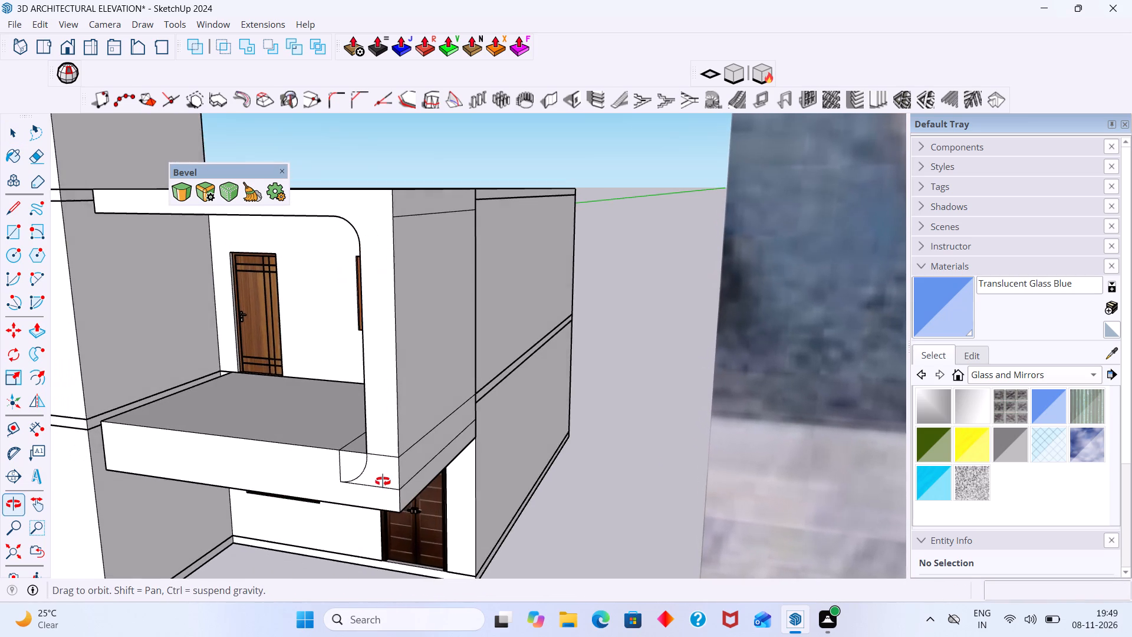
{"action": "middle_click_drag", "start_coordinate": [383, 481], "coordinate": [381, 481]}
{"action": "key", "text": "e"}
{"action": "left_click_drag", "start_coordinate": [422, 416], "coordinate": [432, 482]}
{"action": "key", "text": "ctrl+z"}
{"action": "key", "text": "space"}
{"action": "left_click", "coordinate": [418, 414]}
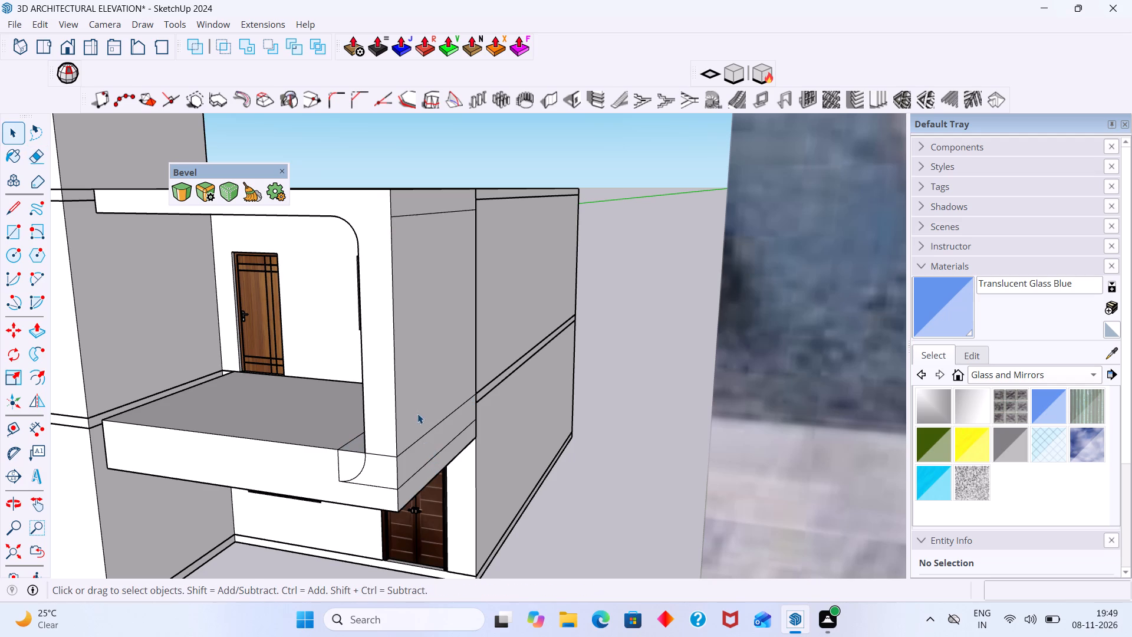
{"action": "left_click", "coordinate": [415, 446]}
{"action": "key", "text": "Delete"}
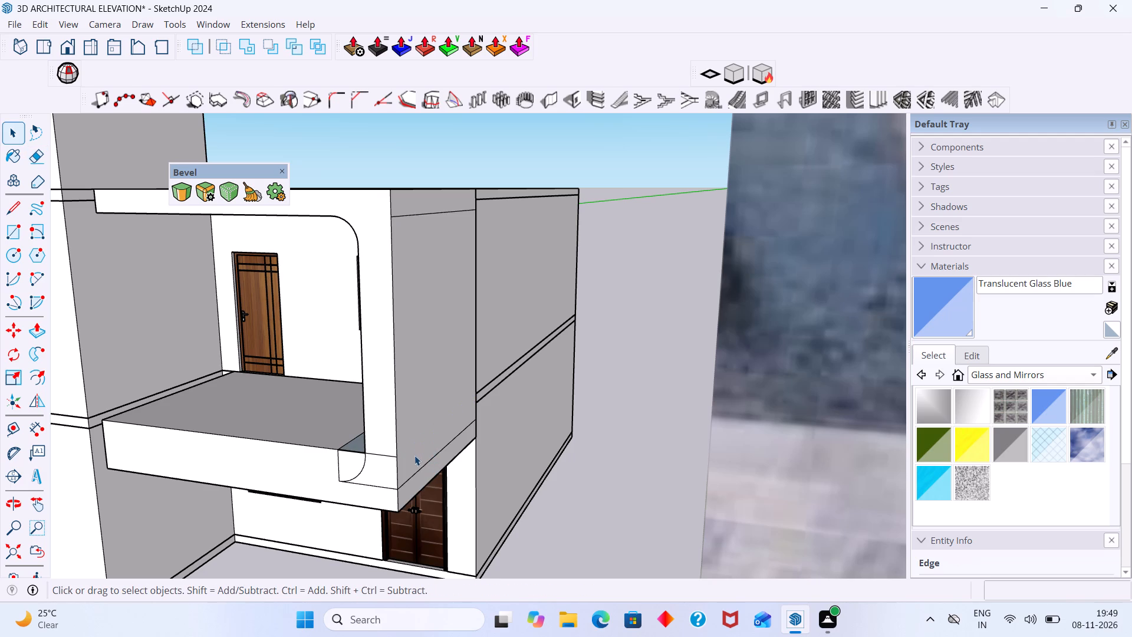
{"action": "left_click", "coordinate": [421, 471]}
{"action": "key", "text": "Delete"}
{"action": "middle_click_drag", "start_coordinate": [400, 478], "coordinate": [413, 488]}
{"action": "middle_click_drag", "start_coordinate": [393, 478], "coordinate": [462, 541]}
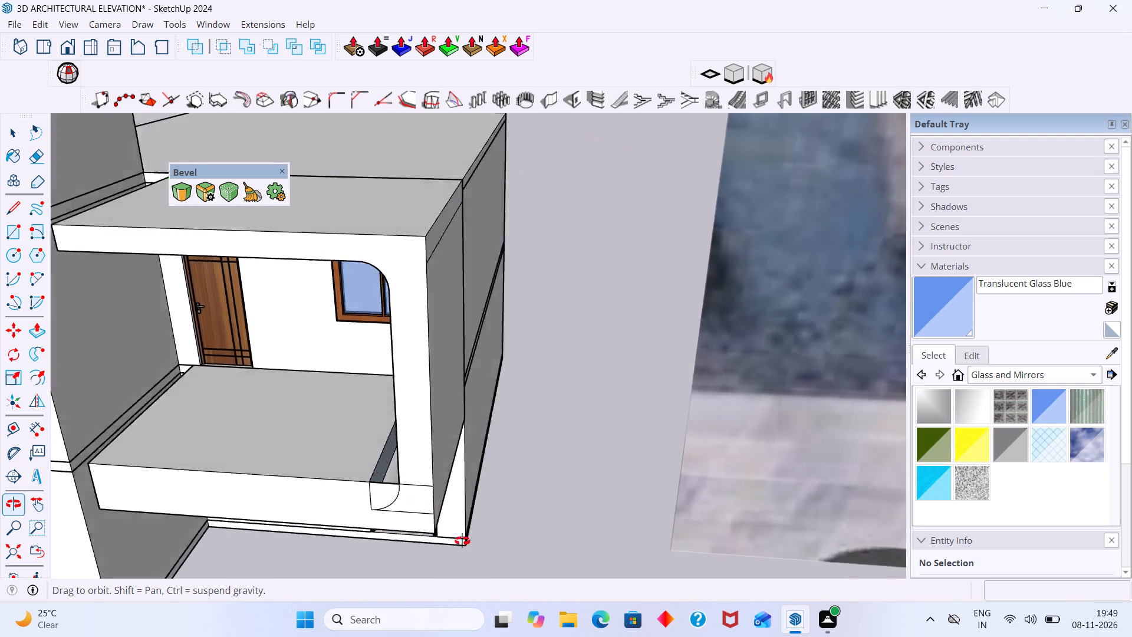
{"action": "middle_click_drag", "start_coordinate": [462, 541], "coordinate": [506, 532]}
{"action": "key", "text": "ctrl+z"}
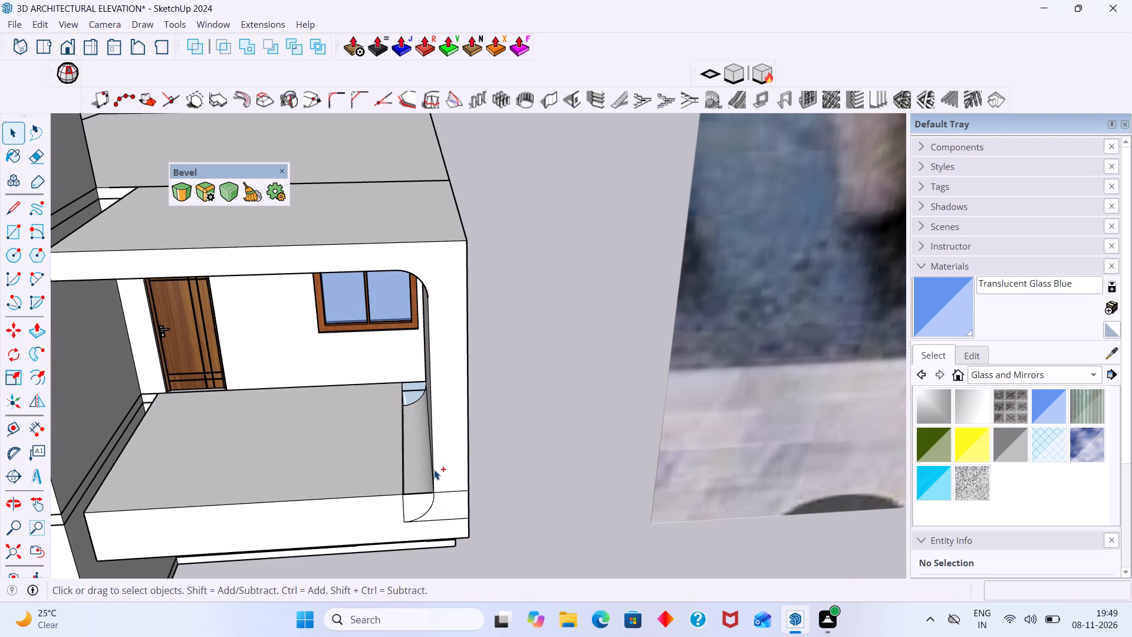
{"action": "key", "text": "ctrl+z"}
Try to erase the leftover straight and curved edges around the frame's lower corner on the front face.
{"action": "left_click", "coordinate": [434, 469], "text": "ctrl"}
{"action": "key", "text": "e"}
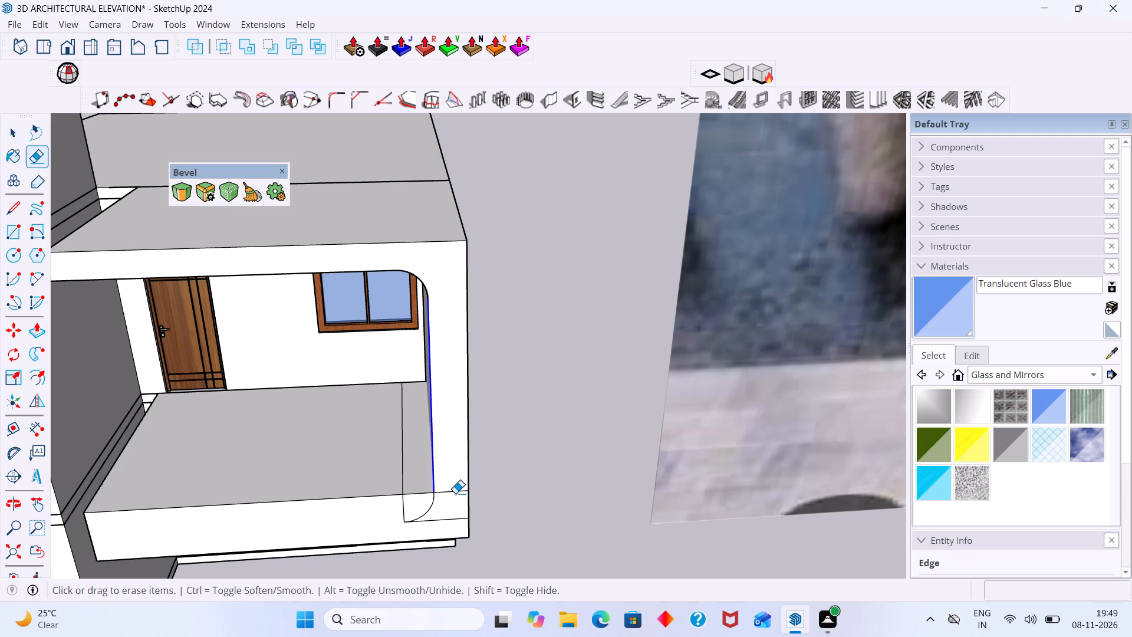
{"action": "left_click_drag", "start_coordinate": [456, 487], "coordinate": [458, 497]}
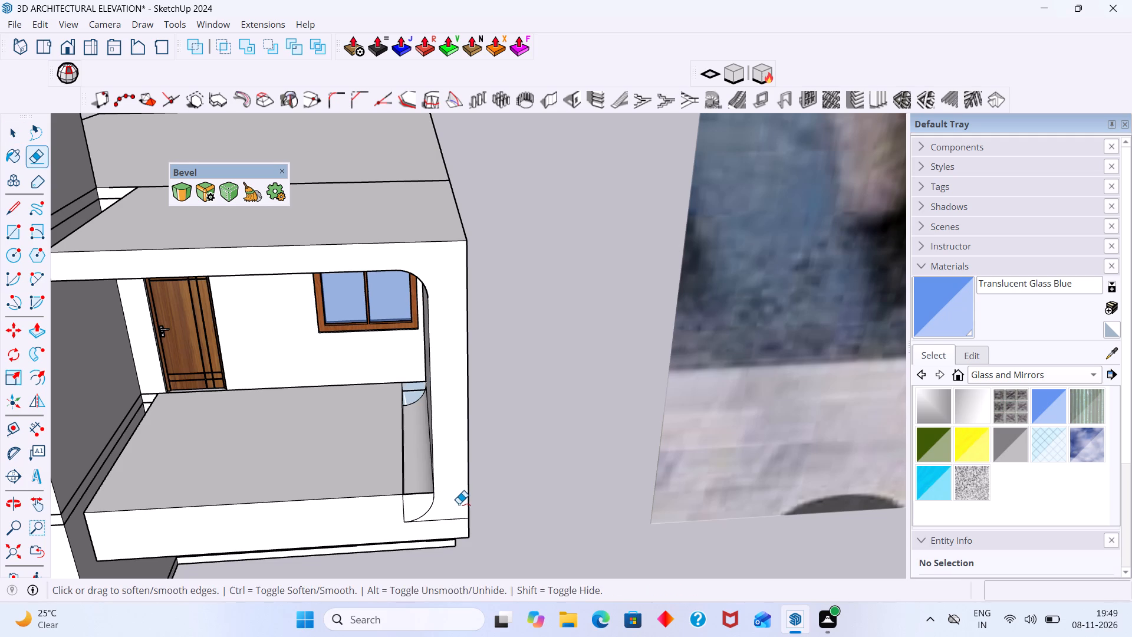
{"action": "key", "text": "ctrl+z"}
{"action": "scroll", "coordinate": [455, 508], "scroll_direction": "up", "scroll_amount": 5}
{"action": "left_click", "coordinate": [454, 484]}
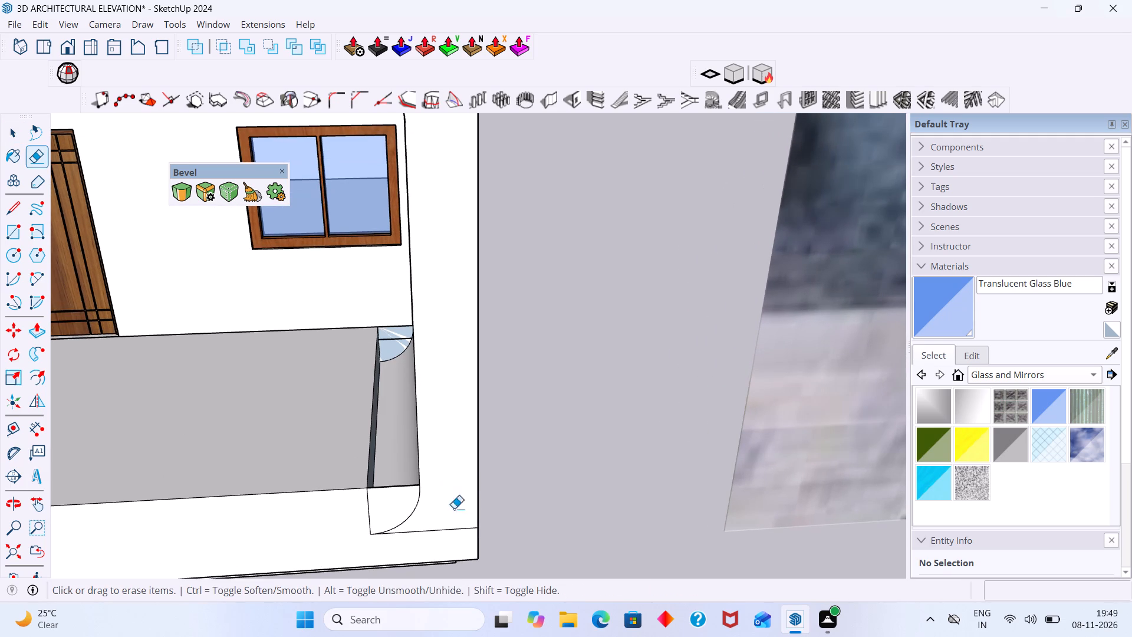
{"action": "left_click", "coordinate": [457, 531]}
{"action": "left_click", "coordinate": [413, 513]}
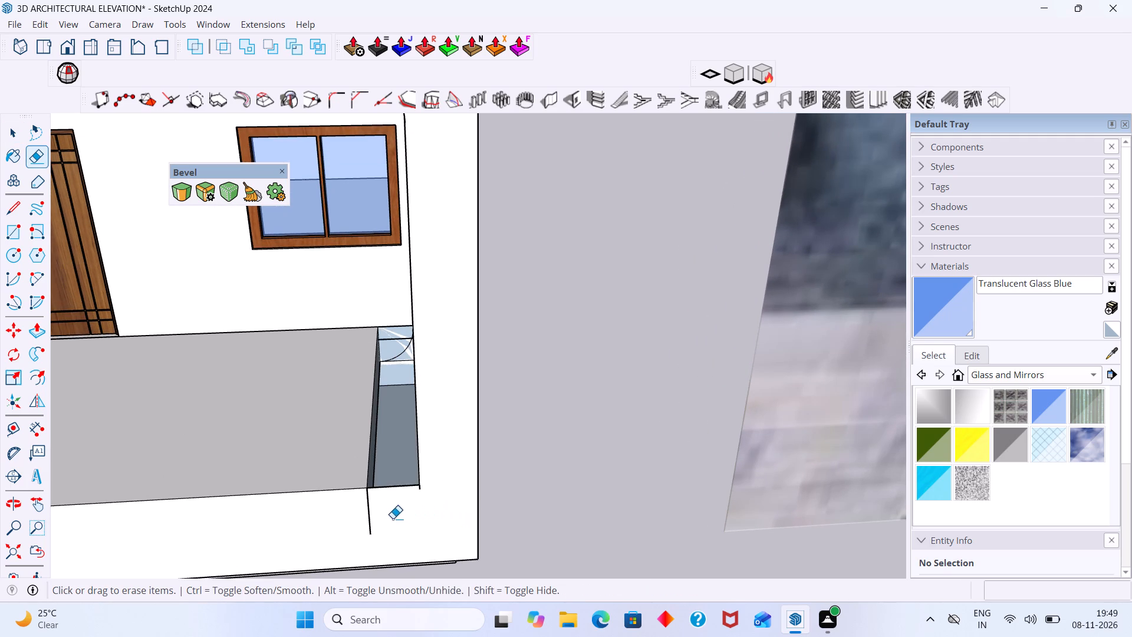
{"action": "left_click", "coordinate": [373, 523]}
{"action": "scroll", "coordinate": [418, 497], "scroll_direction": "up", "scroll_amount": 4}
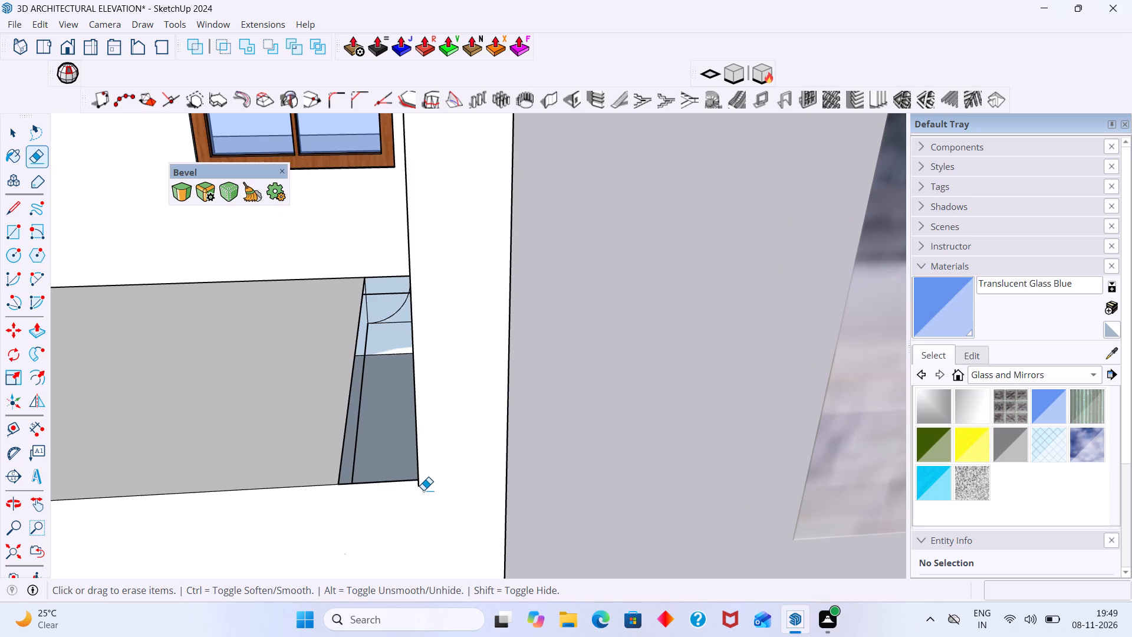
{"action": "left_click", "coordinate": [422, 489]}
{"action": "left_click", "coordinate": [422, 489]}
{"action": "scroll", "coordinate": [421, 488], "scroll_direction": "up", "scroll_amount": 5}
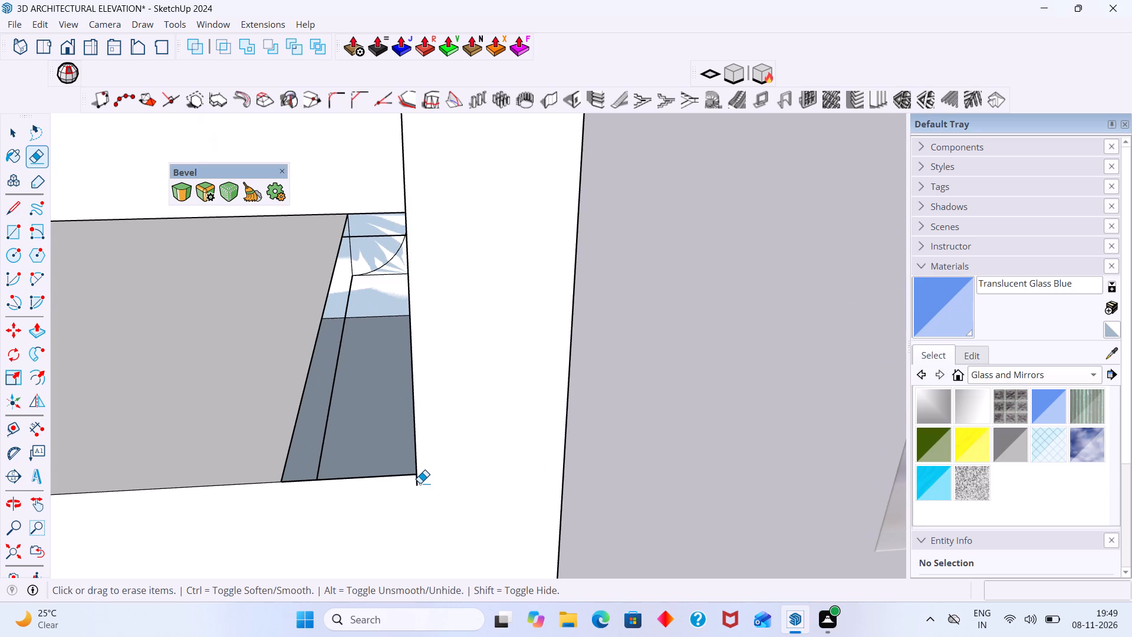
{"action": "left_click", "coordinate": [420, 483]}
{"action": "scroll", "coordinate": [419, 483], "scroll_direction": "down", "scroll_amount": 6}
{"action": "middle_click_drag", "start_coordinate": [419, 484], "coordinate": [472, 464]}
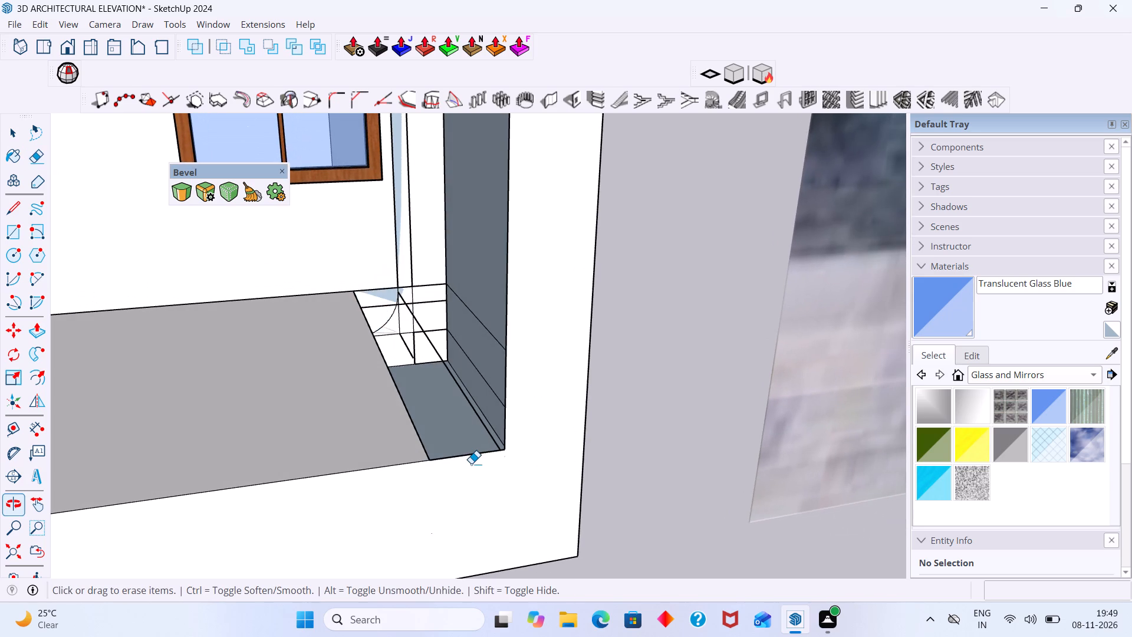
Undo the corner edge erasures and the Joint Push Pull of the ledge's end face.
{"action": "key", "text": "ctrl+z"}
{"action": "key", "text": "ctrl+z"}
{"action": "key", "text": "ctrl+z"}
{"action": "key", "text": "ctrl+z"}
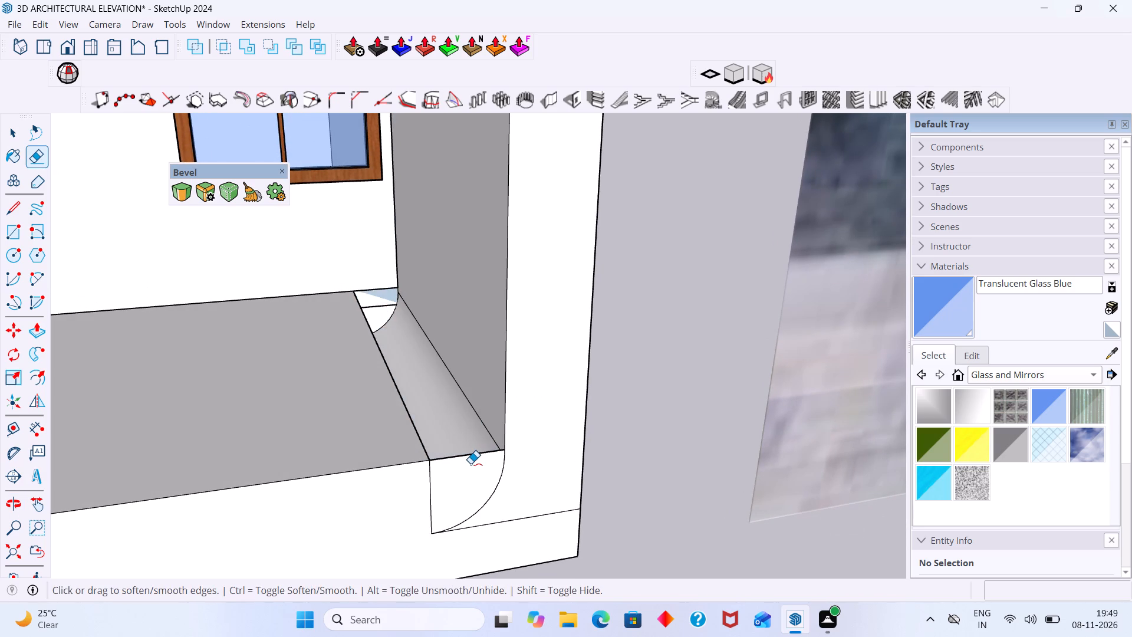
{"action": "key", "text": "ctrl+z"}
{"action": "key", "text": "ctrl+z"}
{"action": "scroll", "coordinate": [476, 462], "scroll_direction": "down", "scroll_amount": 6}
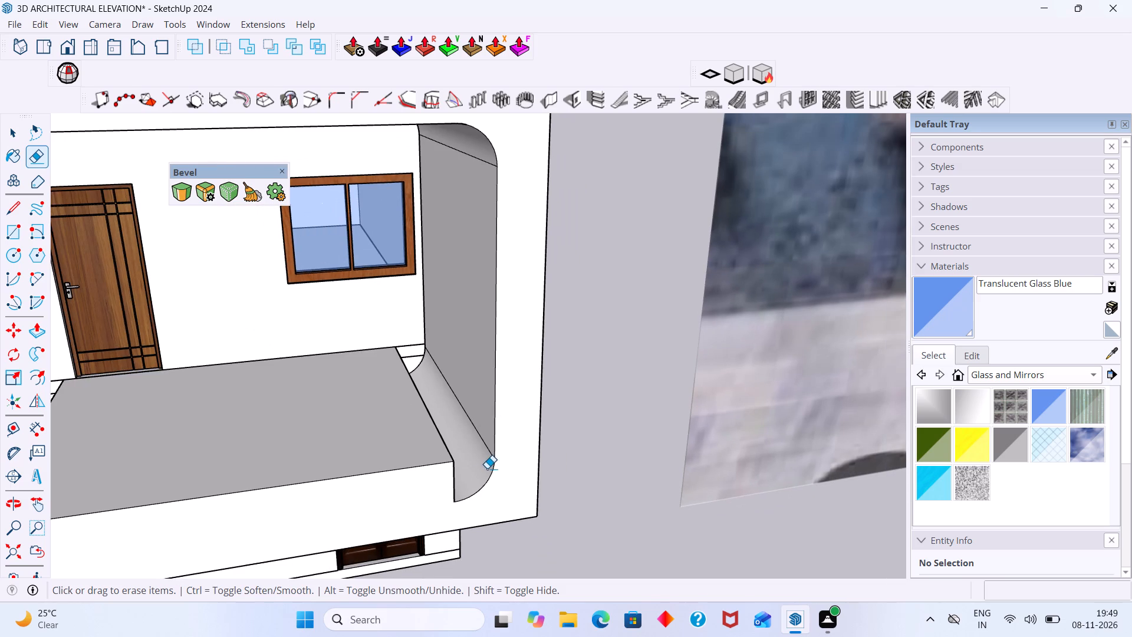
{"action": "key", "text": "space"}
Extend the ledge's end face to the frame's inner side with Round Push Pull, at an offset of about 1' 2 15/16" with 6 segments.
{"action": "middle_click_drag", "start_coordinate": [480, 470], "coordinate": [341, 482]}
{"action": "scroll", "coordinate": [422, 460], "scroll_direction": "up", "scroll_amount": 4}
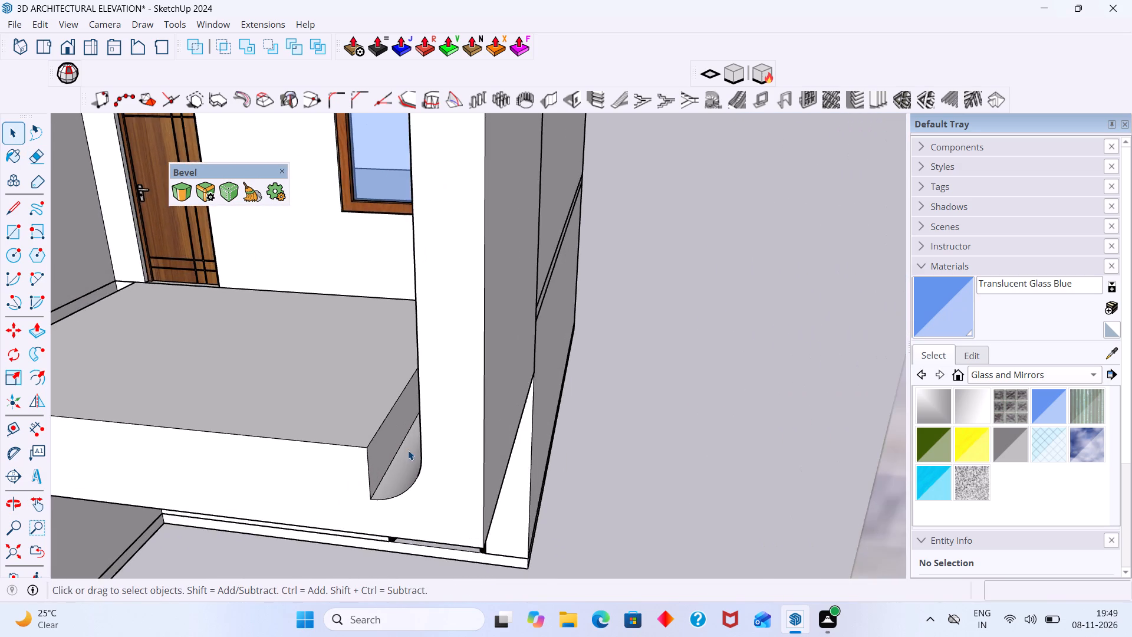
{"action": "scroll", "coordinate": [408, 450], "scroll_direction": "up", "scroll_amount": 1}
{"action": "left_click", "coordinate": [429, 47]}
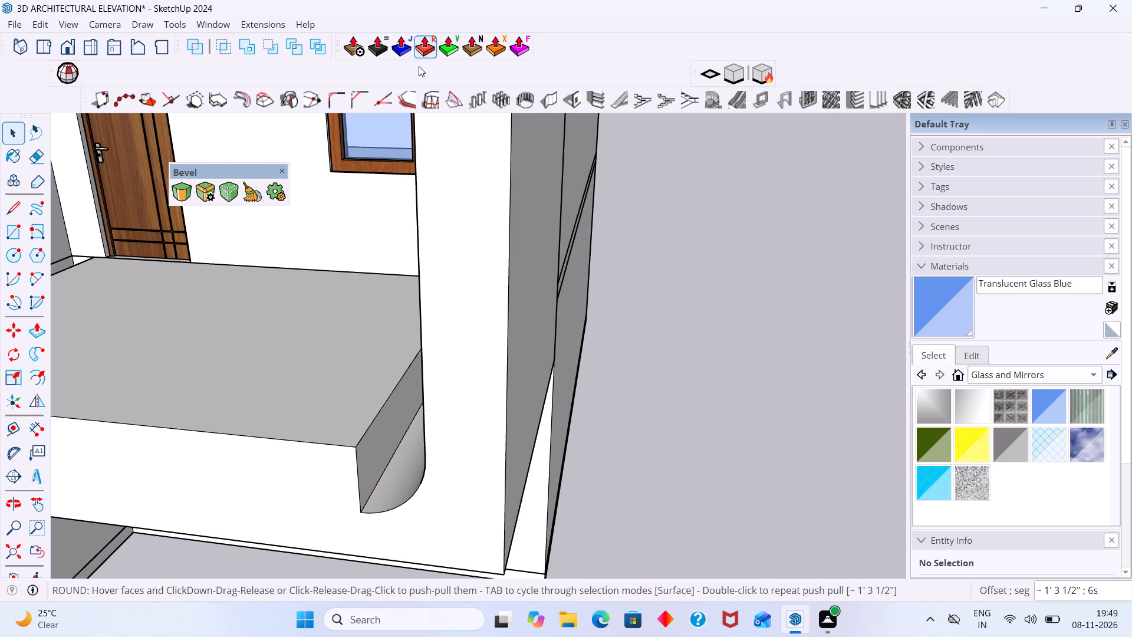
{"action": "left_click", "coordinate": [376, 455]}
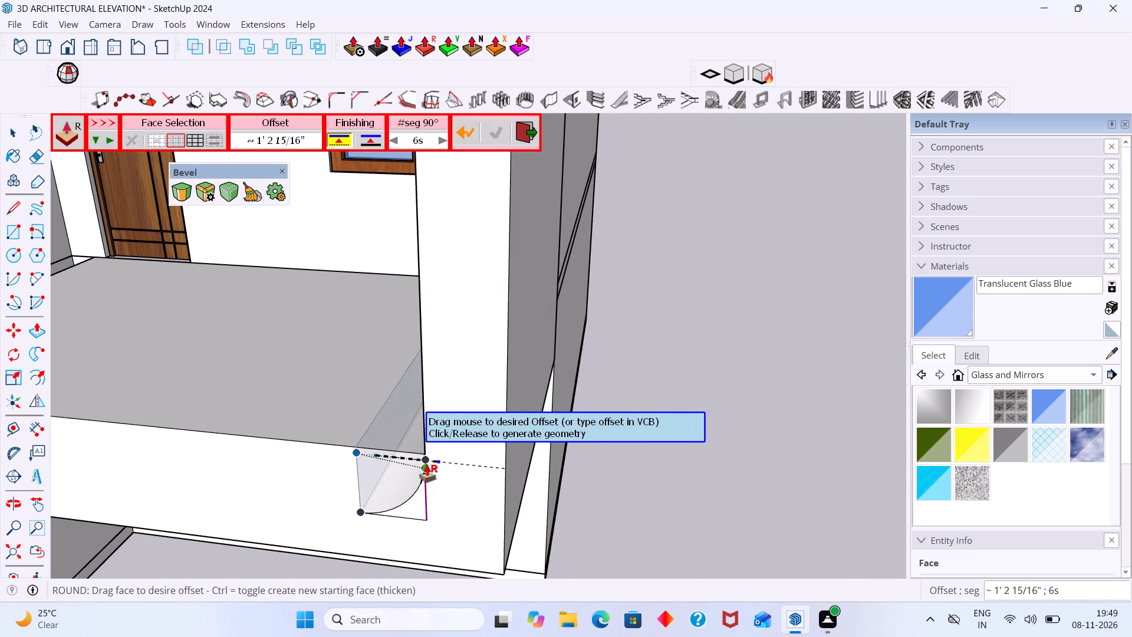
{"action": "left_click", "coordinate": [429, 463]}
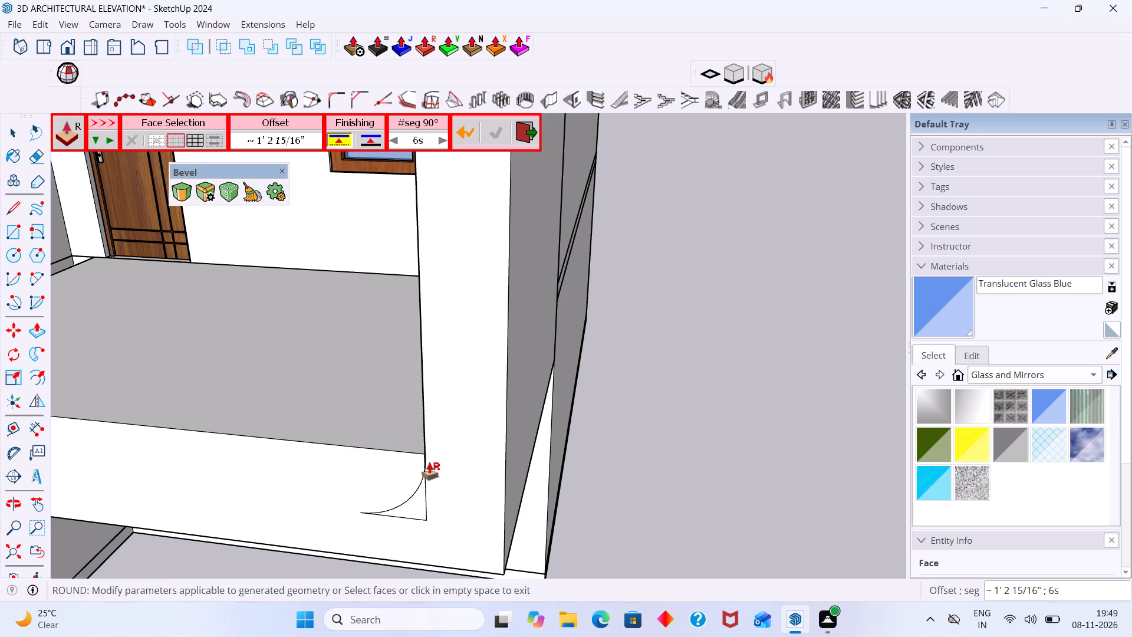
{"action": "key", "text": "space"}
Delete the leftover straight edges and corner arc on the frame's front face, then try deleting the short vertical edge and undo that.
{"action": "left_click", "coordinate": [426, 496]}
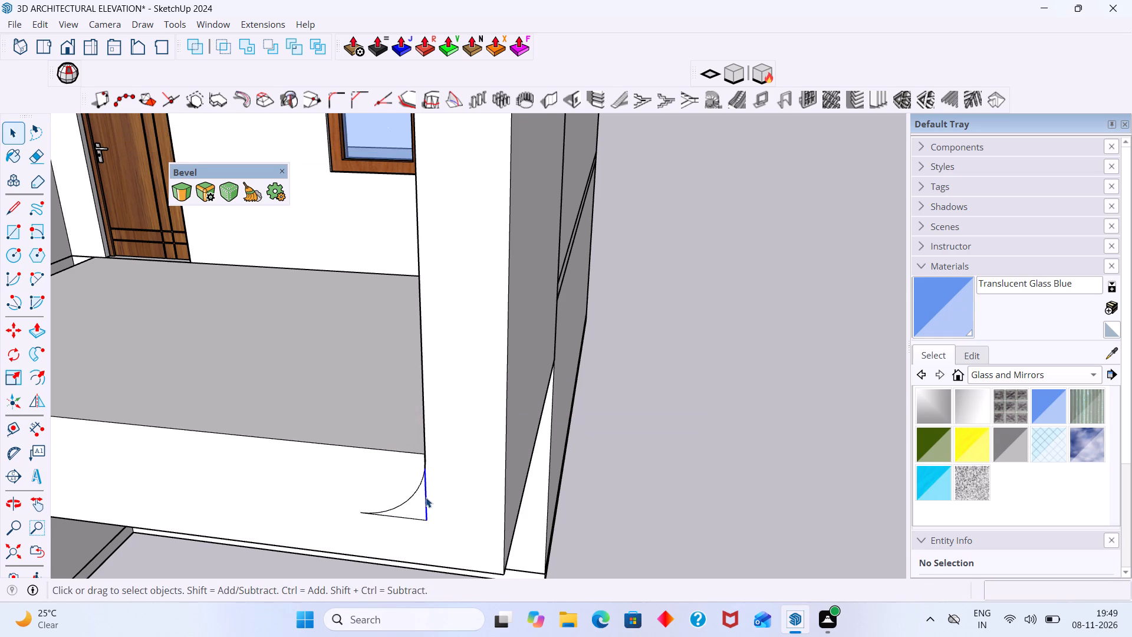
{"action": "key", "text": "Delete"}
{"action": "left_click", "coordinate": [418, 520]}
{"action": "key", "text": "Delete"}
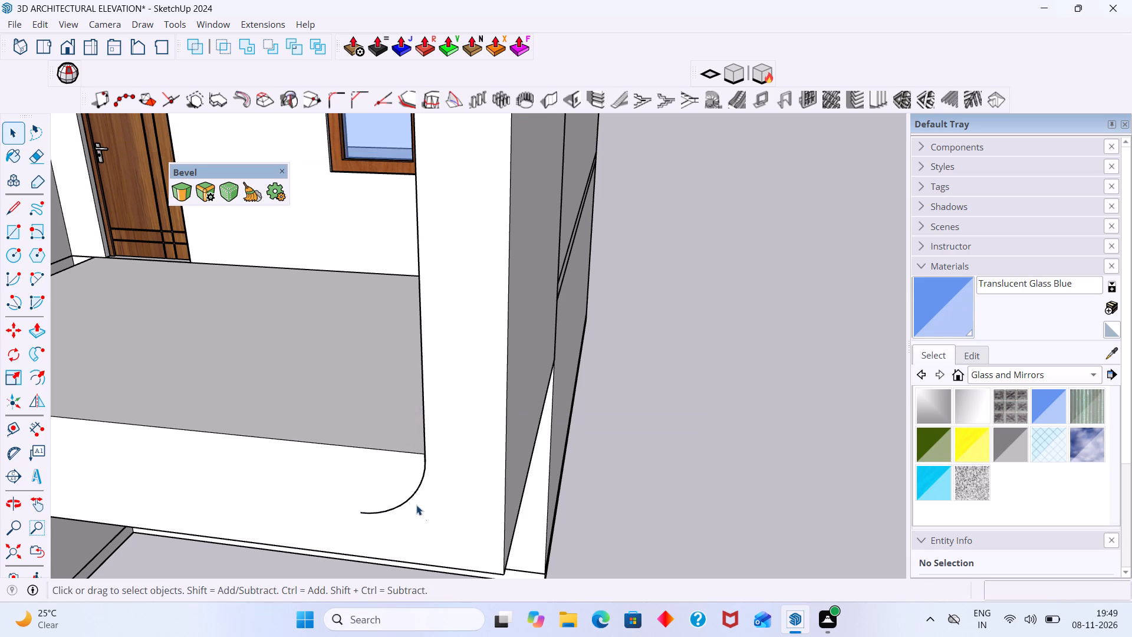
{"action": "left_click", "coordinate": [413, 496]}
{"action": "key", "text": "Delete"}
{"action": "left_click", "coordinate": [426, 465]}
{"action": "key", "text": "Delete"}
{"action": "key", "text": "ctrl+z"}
Undo the corner work back to the state before the ledge was raised and the frame's front face was extended.
{"action": "scroll", "coordinate": [428, 466], "scroll_direction": "up", "scroll_amount": 6}
{"action": "middle_click_drag", "start_coordinate": [423, 462], "coordinate": [439, 475]}
{"action": "scroll", "coordinate": [438, 473], "scroll_direction": "up", "scroll_amount": 3}
{"action": "middle_click_drag", "start_coordinate": [419, 459], "coordinate": [565, 451]}
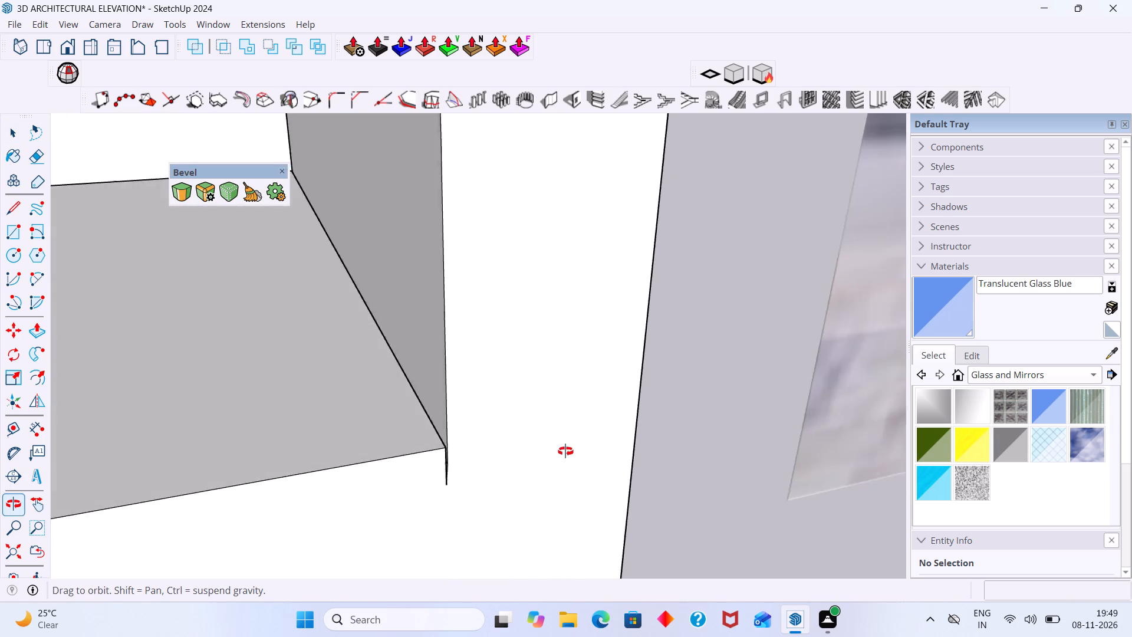
{"action": "middle_click_drag", "start_coordinate": [565, 451], "coordinate": [614, 425]}
{"action": "scroll", "coordinate": [442, 470], "scroll_direction": "up", "scroll_amount": 14}
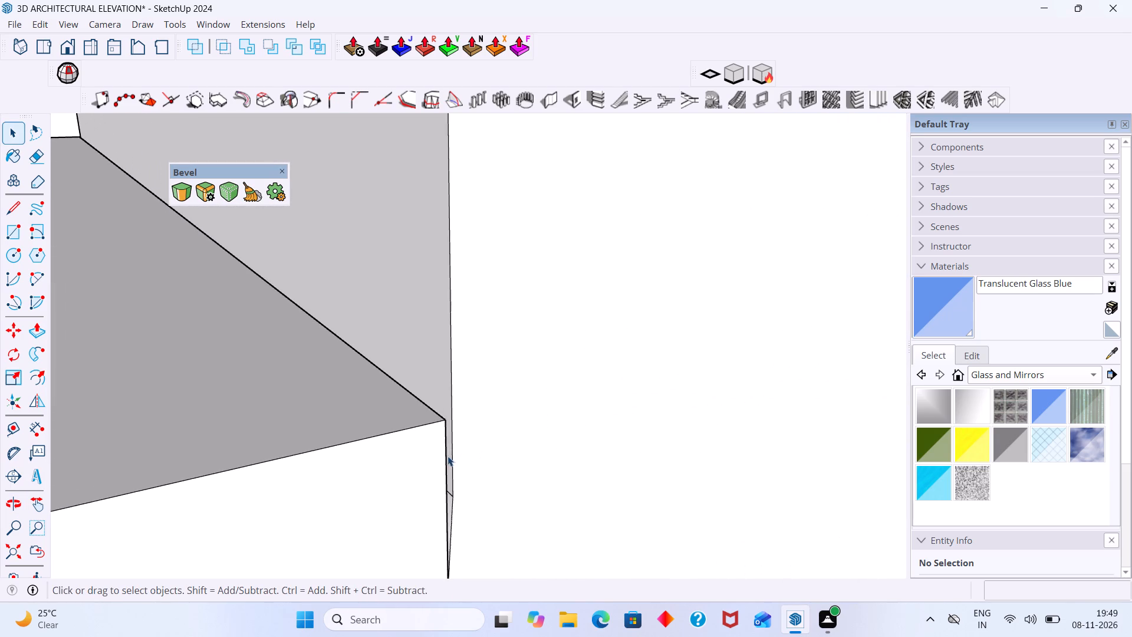
{"action": "middle_click_drag", "start_coordinate": [447, 456], "coordinate": [362, 485]}
{"action": "key", "text": "ctrl+z"}
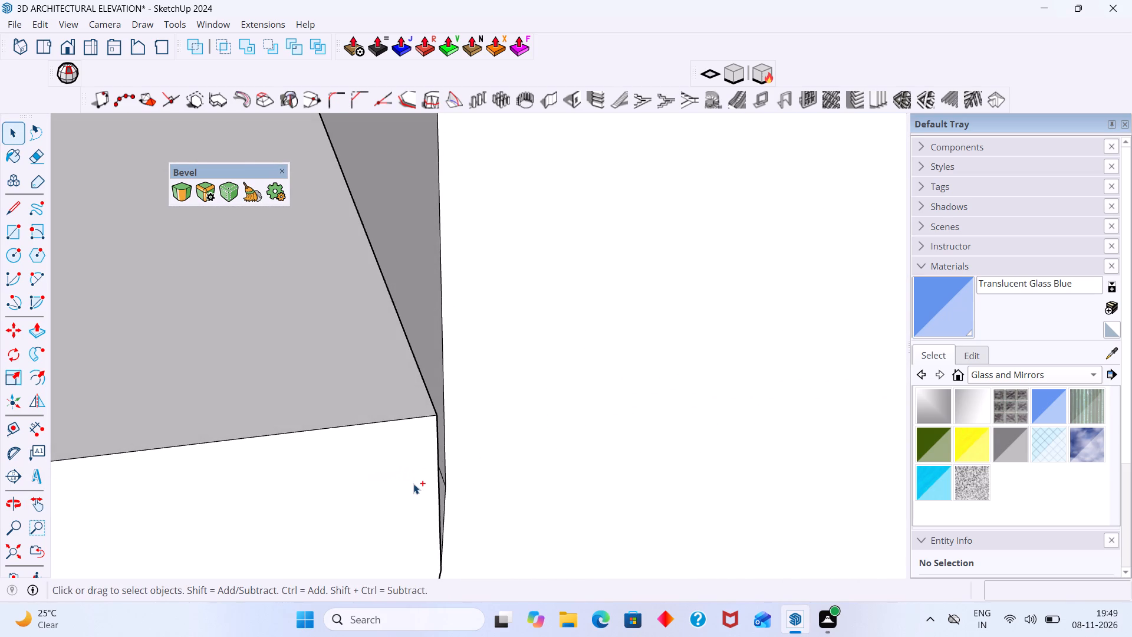
{"action": "key", "text": "ctrl+z"}
{"action": "key", "text": "ctrl+z"}
{"action": "key", "text": "ctrl+z"}
{"action": "key", "text": "ctrl+z"}
{"action": "scroll", "coordinate": [436, 479], "scroll_direction": "down", "scroll_amount": 12}
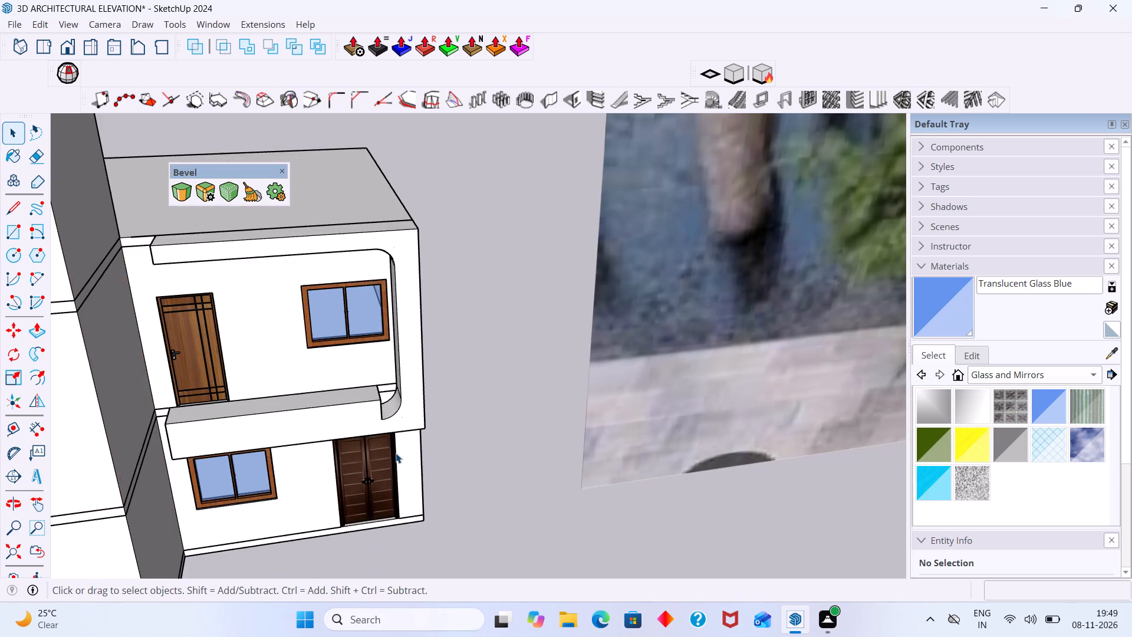
{"action": "scroll", "coordinate": [397, 457], "scroll_direction": "down", "scroll_amount": 3}
{"action": "key", "text": "ctrl+z"}
Move the entire balcony frame, with its ledge and rounded corner, up about 1' 5 5/16" so the ledge meets the upper door's base.
{"action": "left_click", "coordinate": [479, 400]}
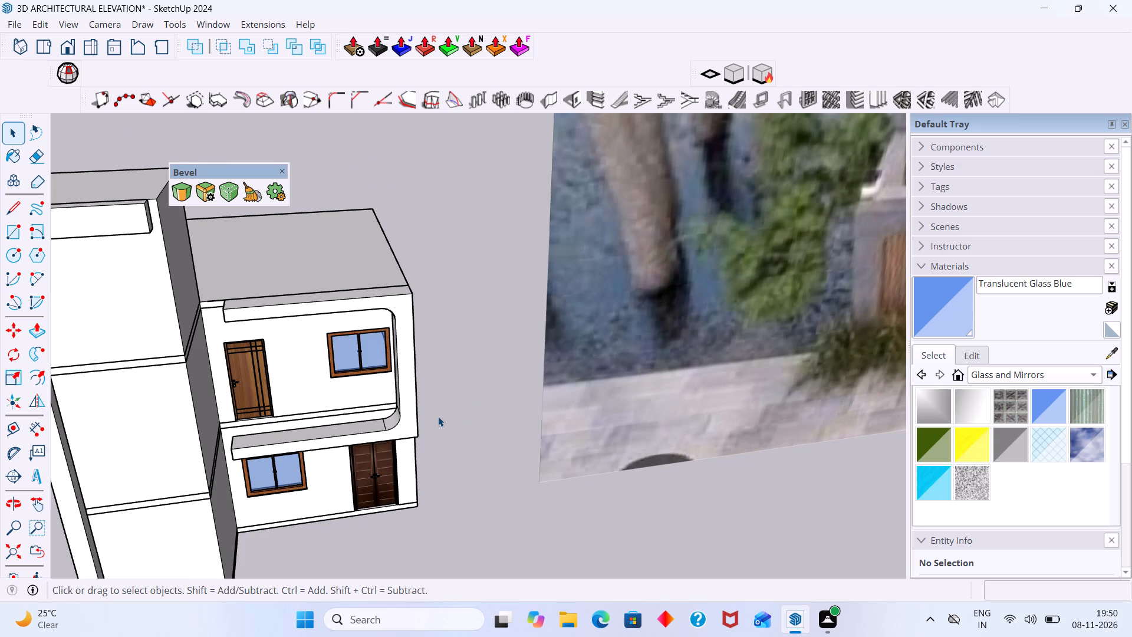
{"action": "middle_click_drag", "start_coordinate": [397, 352], "coordinate": [390, 368]}
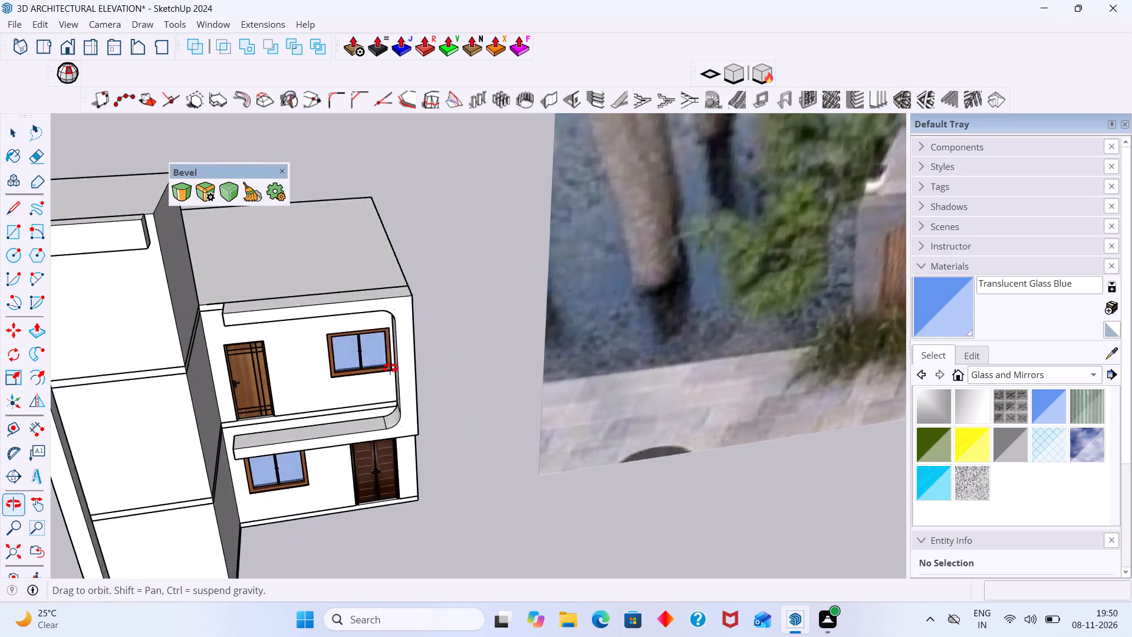
{"action": "middle_click_drag", "start_coordinate": [390, 368], "coordinate": [252, 395]}
{"action": "scroll", "coordinate": [286, 397], "scroll_direction": "up", "scroll_amount": 5}
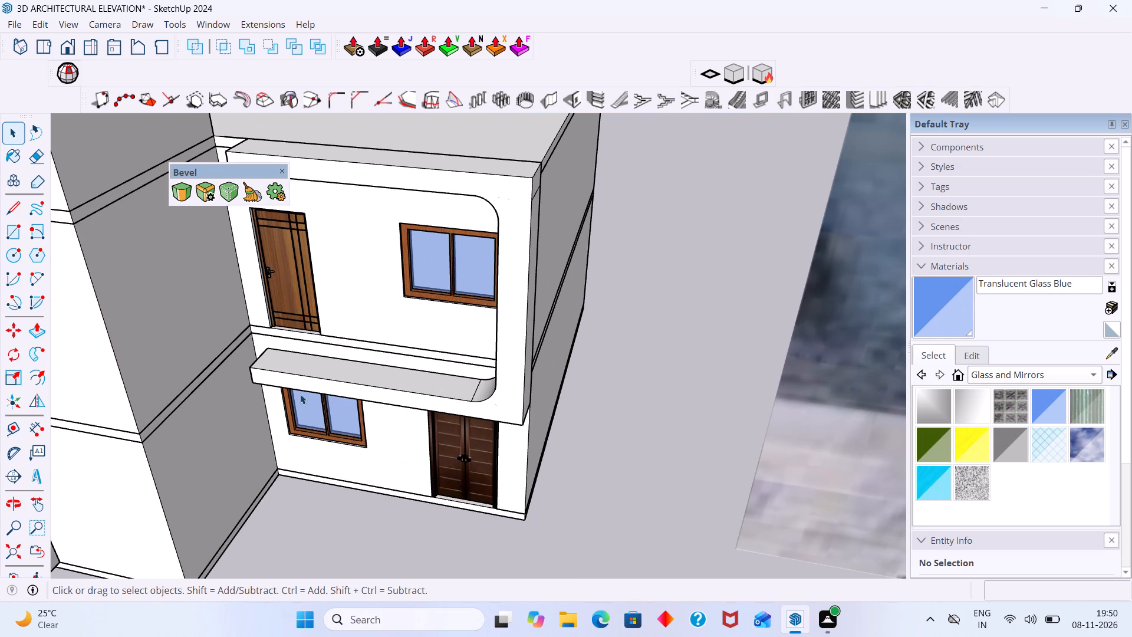
{"action": "scroll", "coordinate": [369, 396], "scroll_direction": "up", "scroll_amount": 6}
{"action": "left_click", "coordinate": [383, 382]}
{"action": "scroll", "coordinate": [383, 382], "scroll_direction": "down", "scroll_amount": 2}
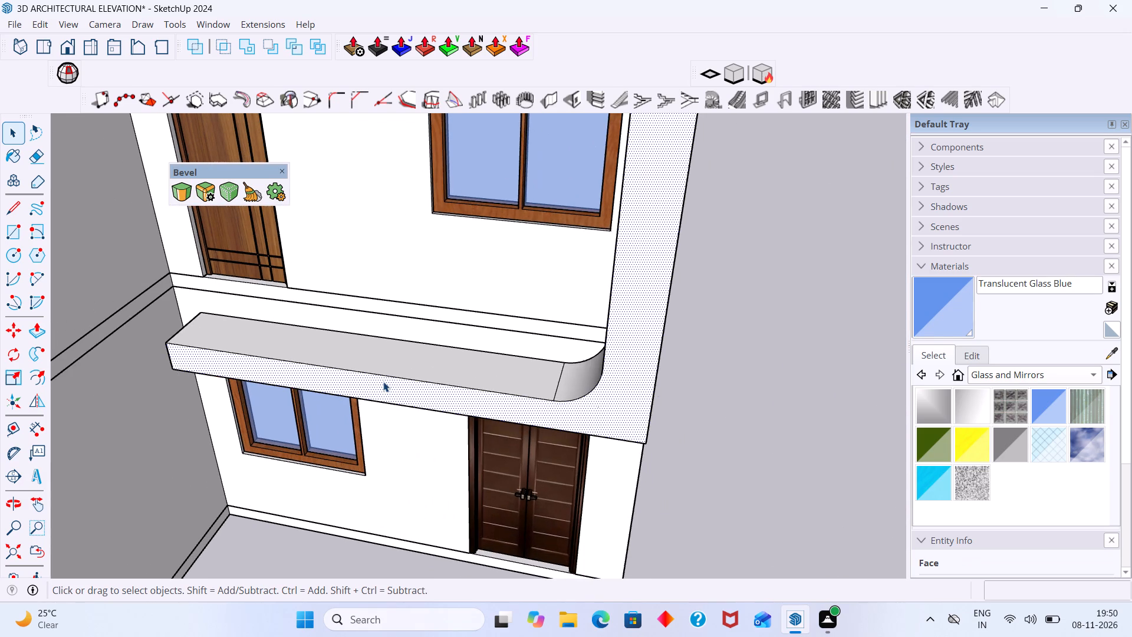
{"action": "double_click", "coordinate": [383, 382]}
{"action": "left_click", "coordinate": [384, 380]}
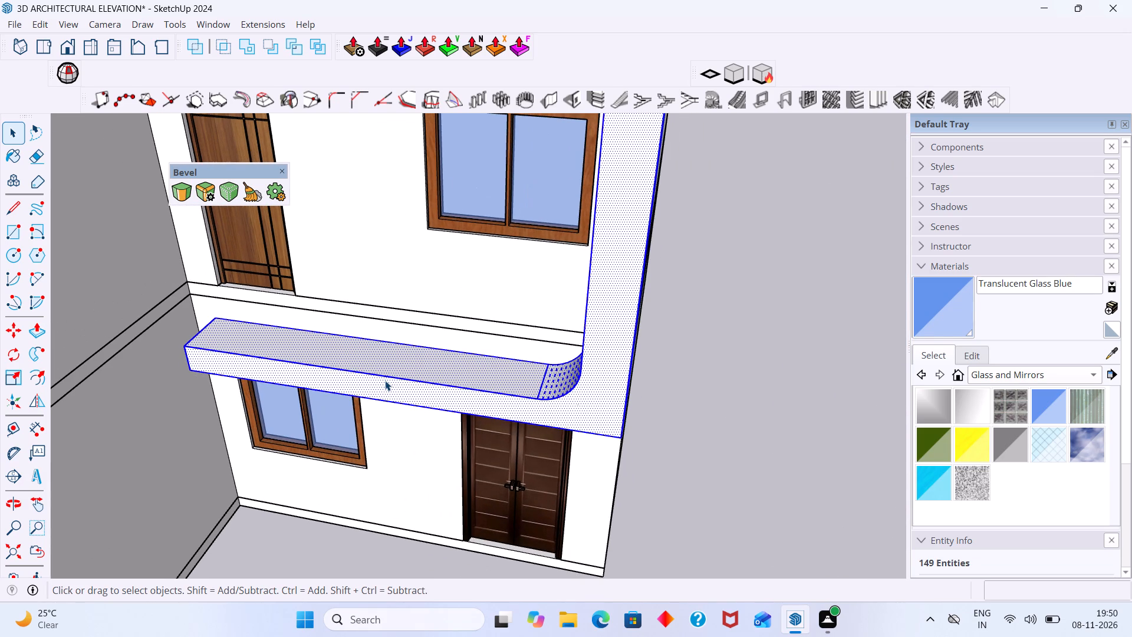
{"action": "key", "text": "m"}
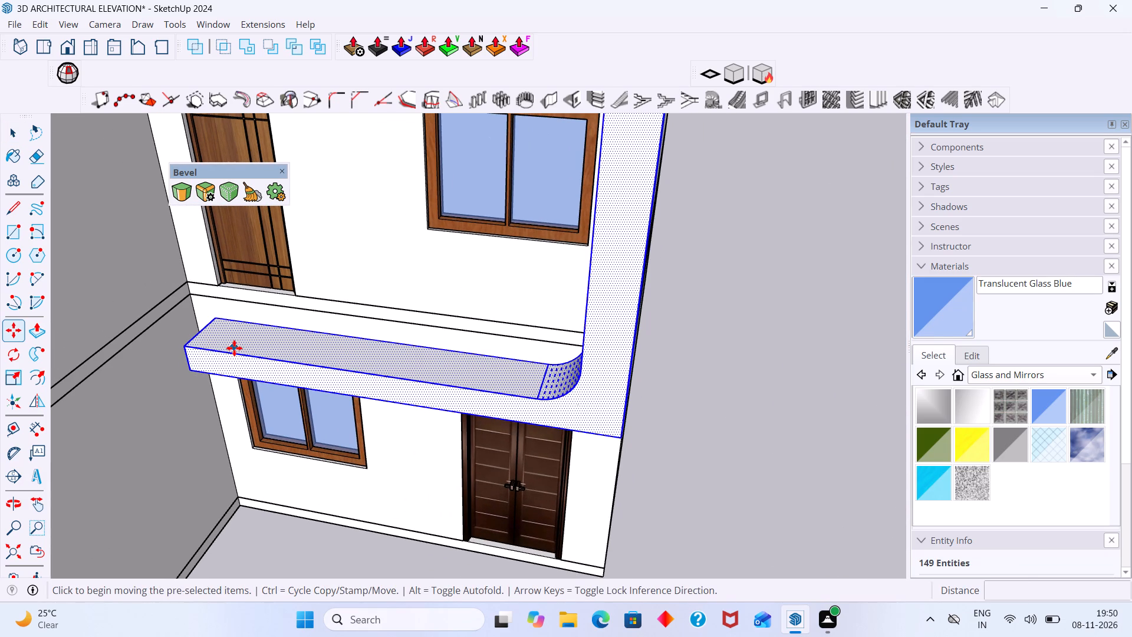
{"action": "scroll", "coordinate": [237, 343], "scroll_direction": "up", "scroll_amount": 5}
{"action": "left_click", "coordinate": [219, 304]}
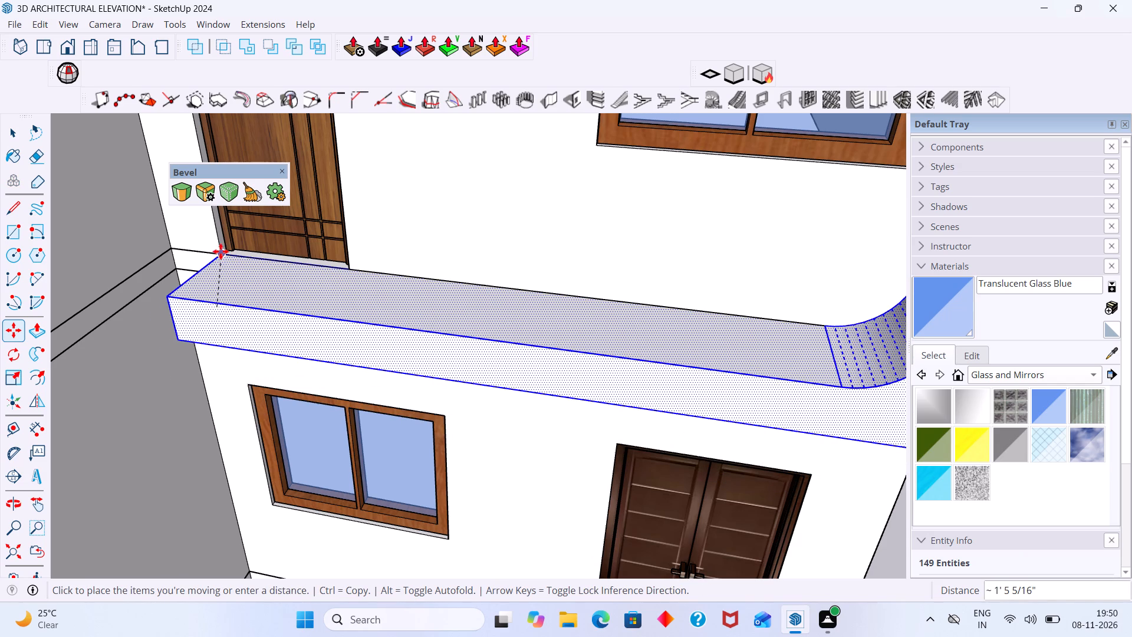
{"action": "left_click", "coordinate": [219, 251]}
{"action": "key", "text": "space"}
{"action": "scroll", "coordinate": [316, 419], "scroll_direction": "down", "scroll_amount": 4}
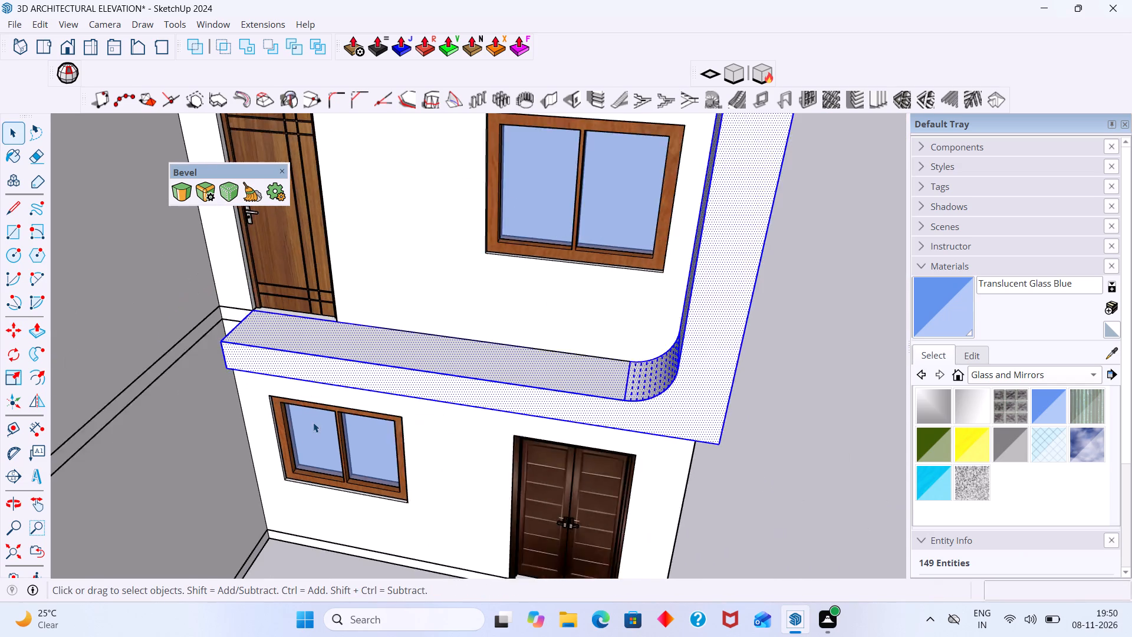
{"action": "scroll", "coordinate": [313, 422], "scroll_direction": "down", "scroll_amount": 6}
{"action": "left_click", "coordinate": [628, 331]}
Examine the raised balcony frame from several angles, comparing its top with the roof edge and its ledge with the floor level.
{"action": "middle_click_drag", "start_coordinate": [428, 366], "coordinate": [593, 359]}
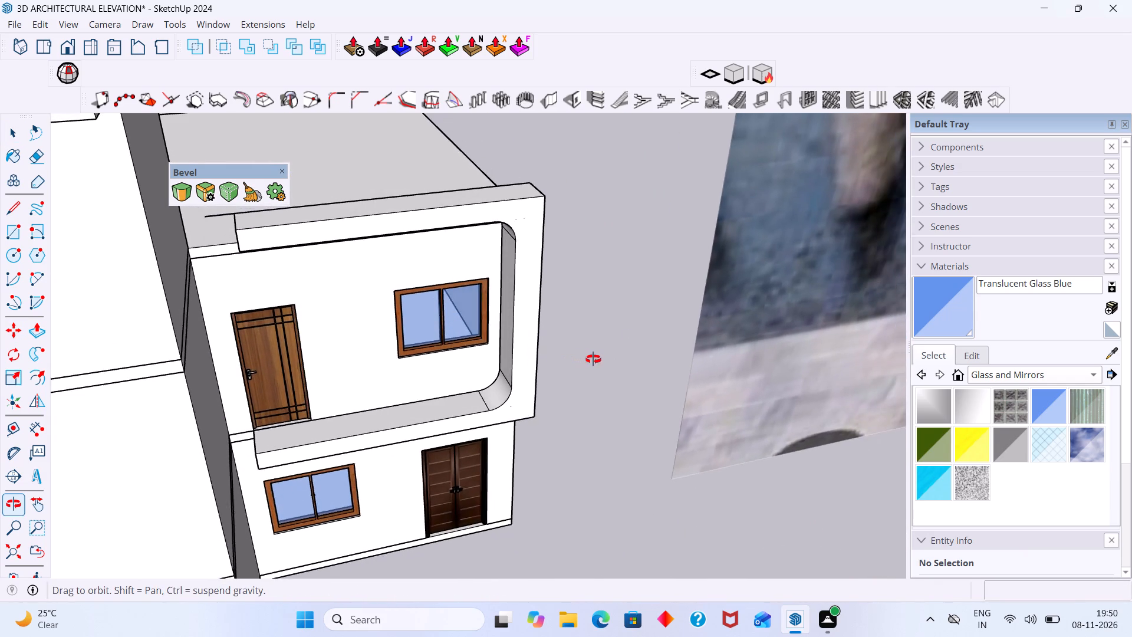
{"action": "middle_click_drag", "start_coordinate": [593, 359], "coordinate": [394, 353]}
{"action": "scroll", "coordinate": [389, 366], "scroll_direction": "down", "scroll_amount": 6}
{"action": "scroll", "coordinate": [420, 403], "scroll_direction": "up", "scroll_amount": 4}
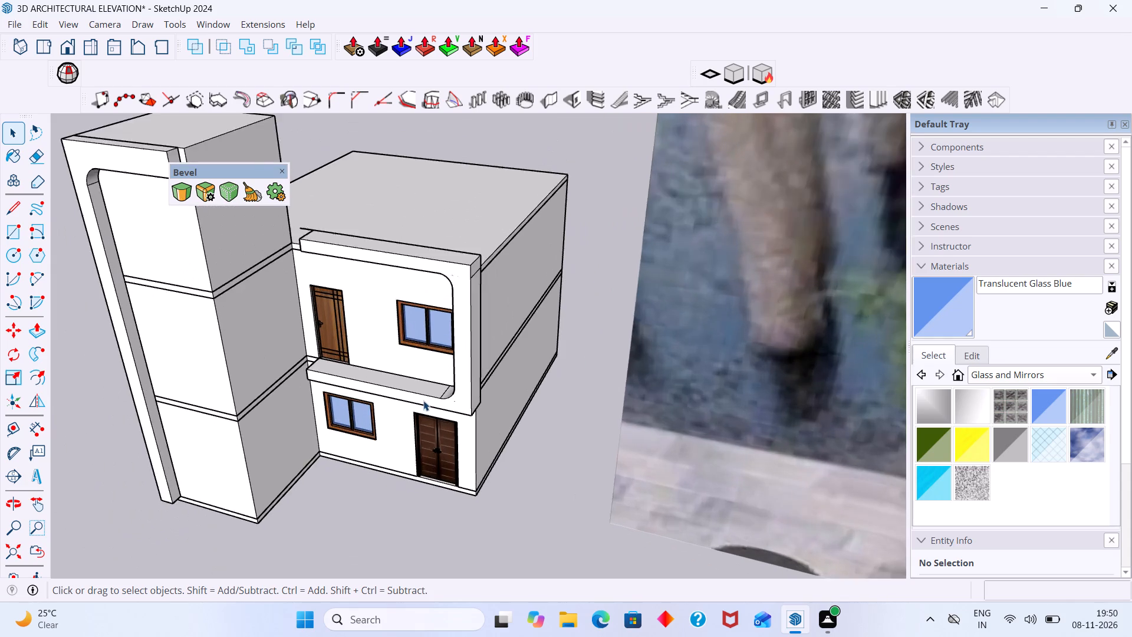
{"action": "scroll", "coordinate": [423, 400], "scroll_direction": "up", "scroll_amount": 5}
{"action": "scroll", "coordinate": [430, 401], "scroll_direction": "down", "scroll_amount": 5}
{"action": "middle_click_drag", "start_coordinate": [333, 237], "coordinate": [356, 264]}
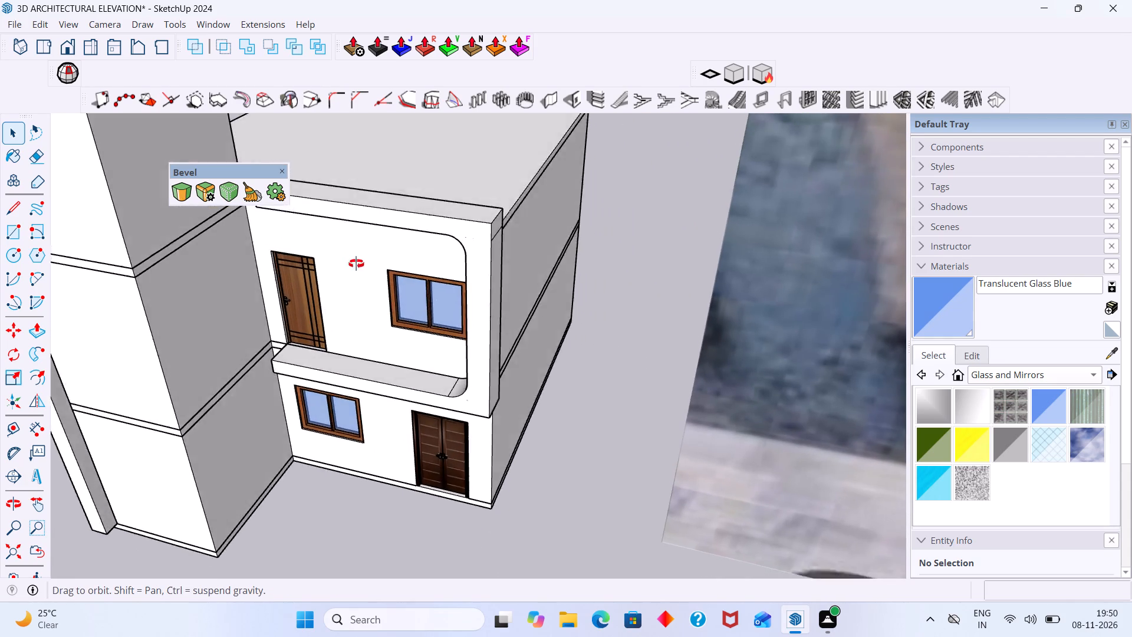
{"action": "middle_click_drag", "start_coordinate": [356, 264], "coordinate": [413, 163]}
{"action": "middle_click_drag", "start_coordinate": [386, 183], "coordinate": [388, 147]}
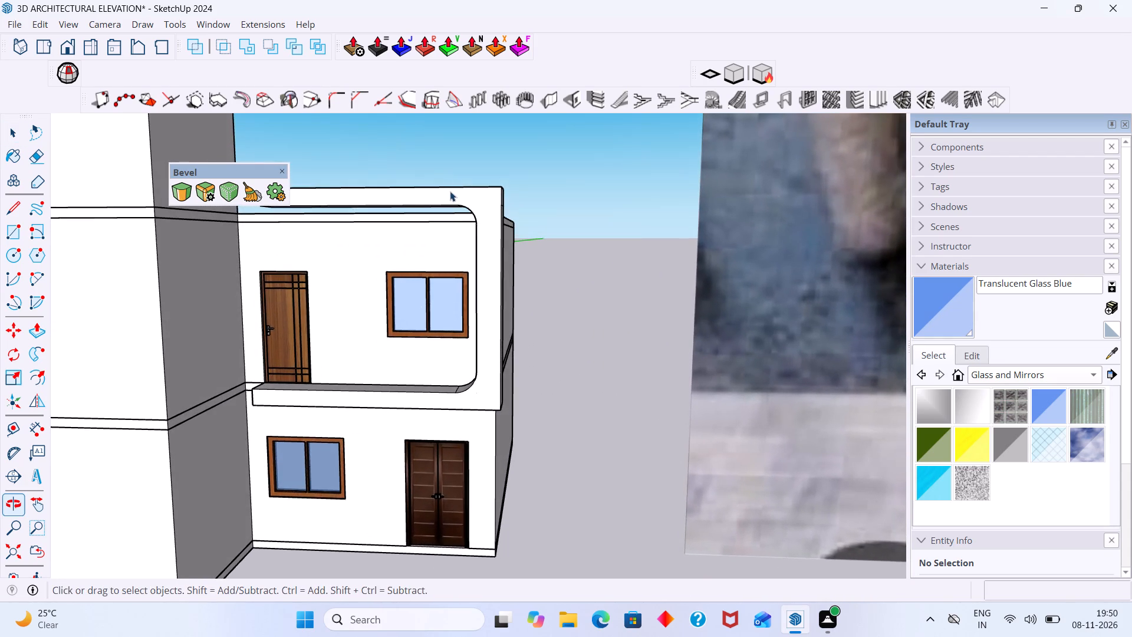
{"action": "scroll", "coordinate": [450, 191], "scroll_direction": "up", "scroll_amount": 1}
{"action": "middle_click_drag", "start_coordinate": [458, 195], "coordinate": [434, 310]}
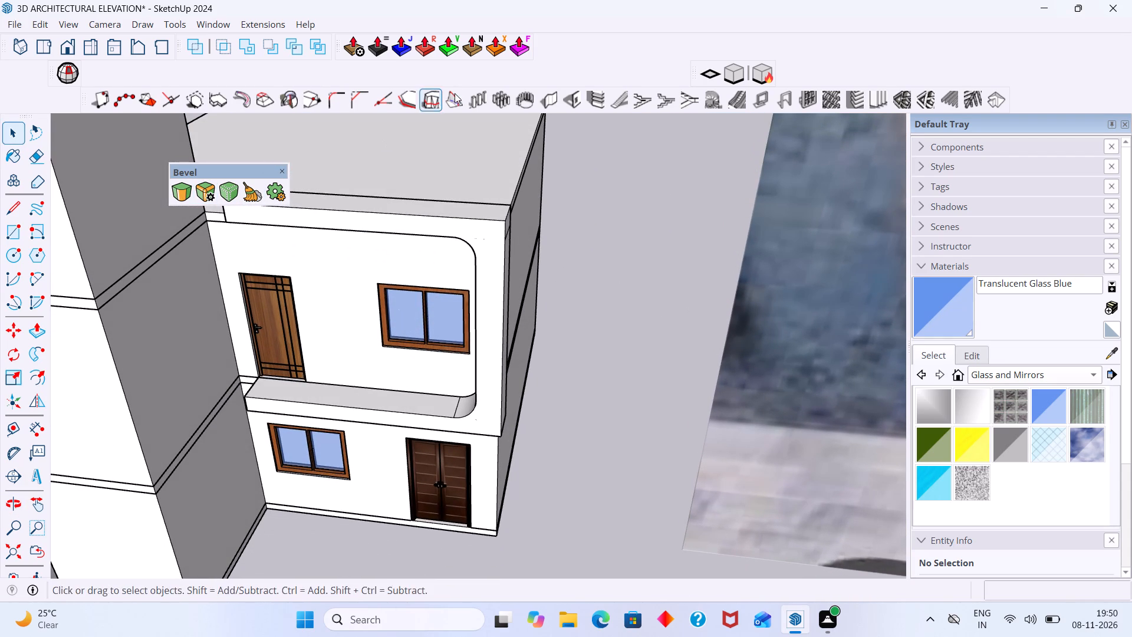
Push the balcony frame's top face down about 2' 1 1/8" with Joint Push Pull.
{"action": "left_click", "coordinate": [400, 50]}
{"action": "scroll", "coordinate": [439, 210], "scroll_direction": "up", "scroll_amount": 6}
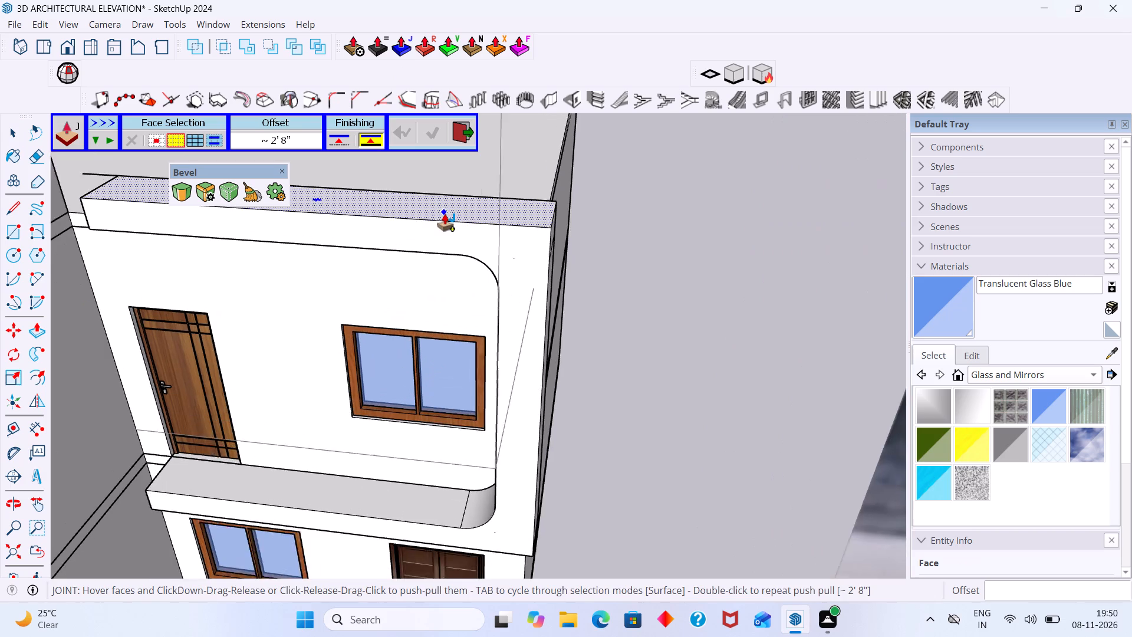
{"action": "left_click", "coordinate": [446, 211]}
{"action": "scroll", "coordinate": [442, 274], "scroll_direction": "down", "scroll_amount": 2}
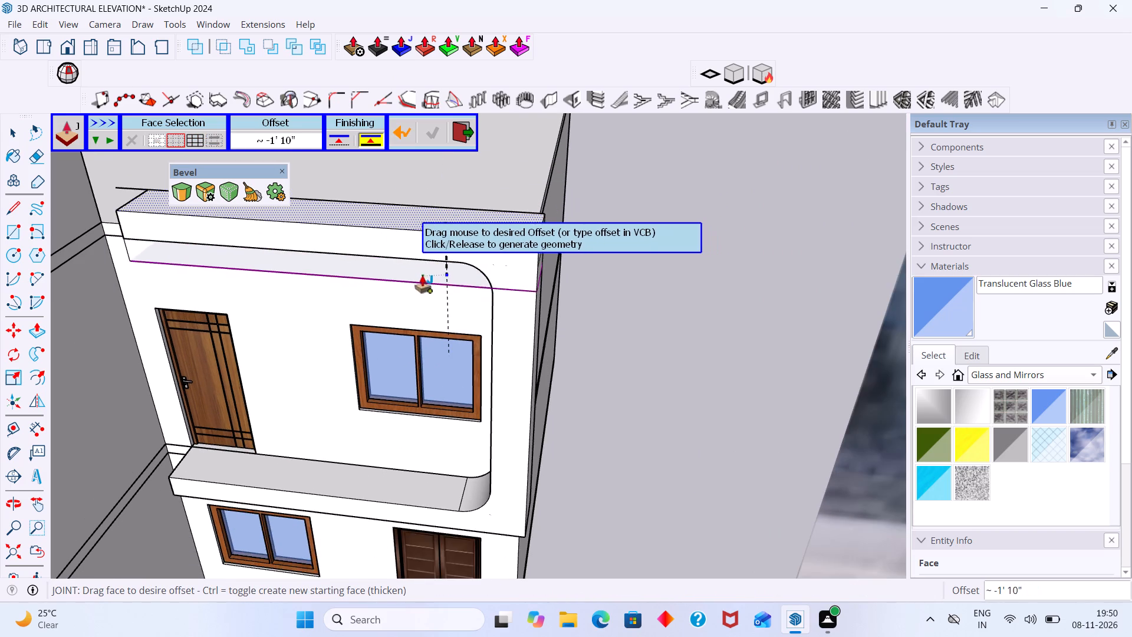
{"action": "scroll", "coordinate": [422, 275], "scroll_direction": "down", "scroll_amount": 1}
{"action": "middle_click_drag", "start_coordinate": [412, 281], "coordinate": [608, 327], "text": "shift"}
{"action": "middle_click_drag", "start_coordinate": [354, 319], "coordinate": [356, 312]}
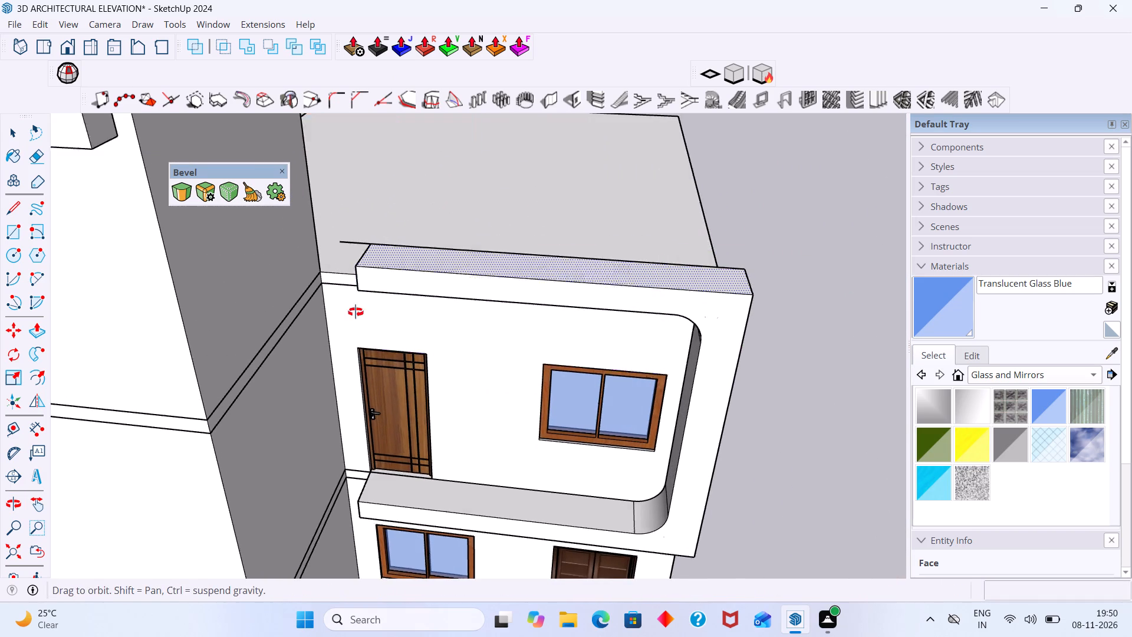
{"action": "middle_click_drag", "start_coordinate": [356, 312], "coordinate": [416, 239]}
{"action": "scroll", "coordinate": [362, 277], "scroll_direction": "up", "scroll_amount": 5}
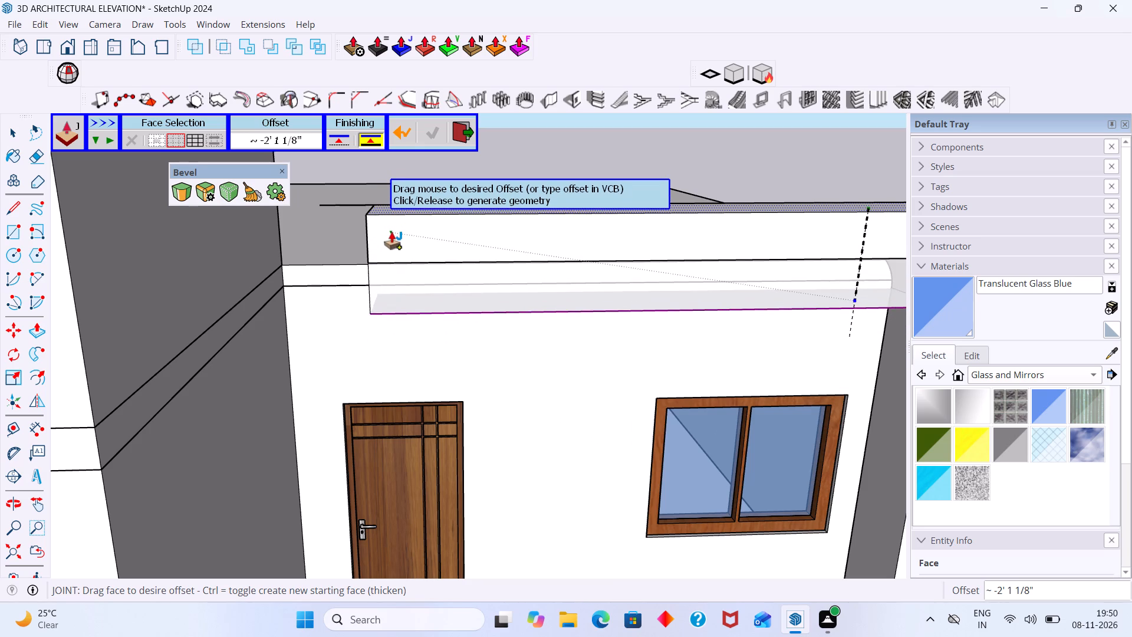
{"action": "left_click", "coordinate": [391, 232]}
{"action": "key", "text": "space"}
Delete the leftover front face of the frame's upper band and erase the old top edges and their end lines above it.
{"action": "scroll", "coordinate": [436, 281], "scroll_direction": "down", "scroll_amount": 3}
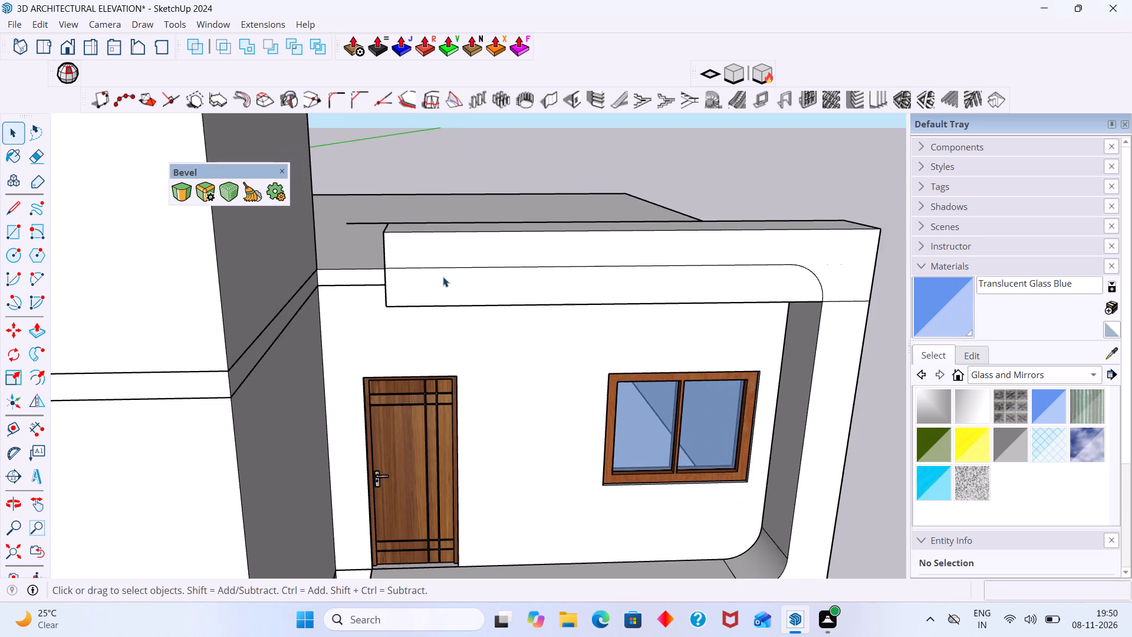
{"action": "middle_click_drag", "start_coordinate": [445, 272], "coordinate": [440, 322]}
{"action": "scroll", "coordinate": [442, 276], "scroll_direction": "up", "scroll_amount": 2}
{"action": "left_click", "coordinate": [443, 265]}
{"action": "key", "text": "Delete"}
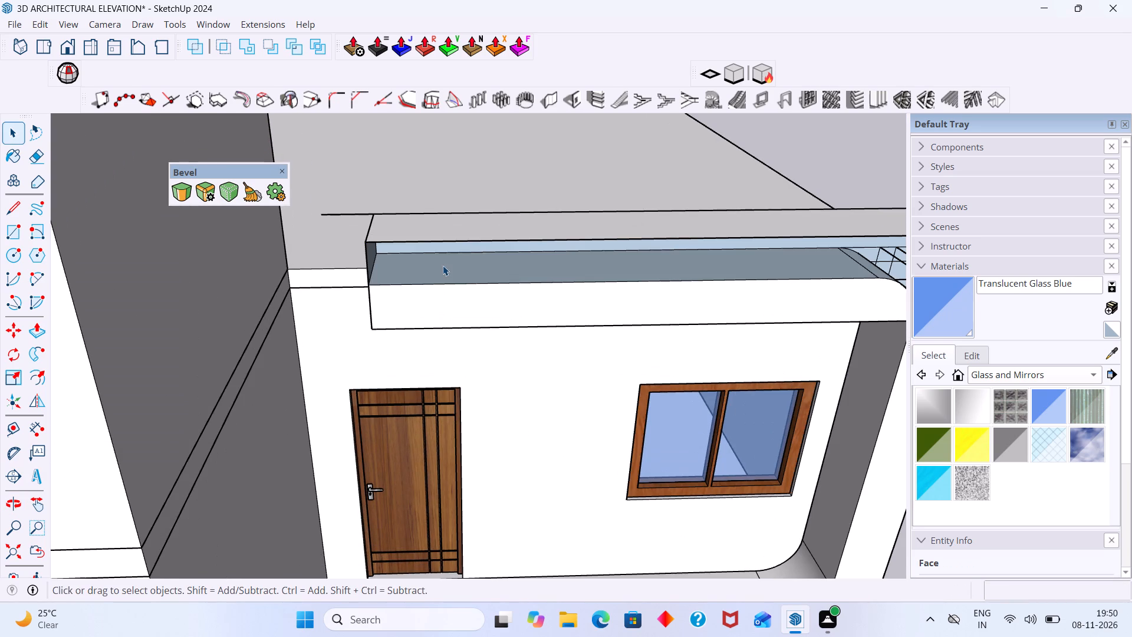
{"action": "key", "text": "e"}
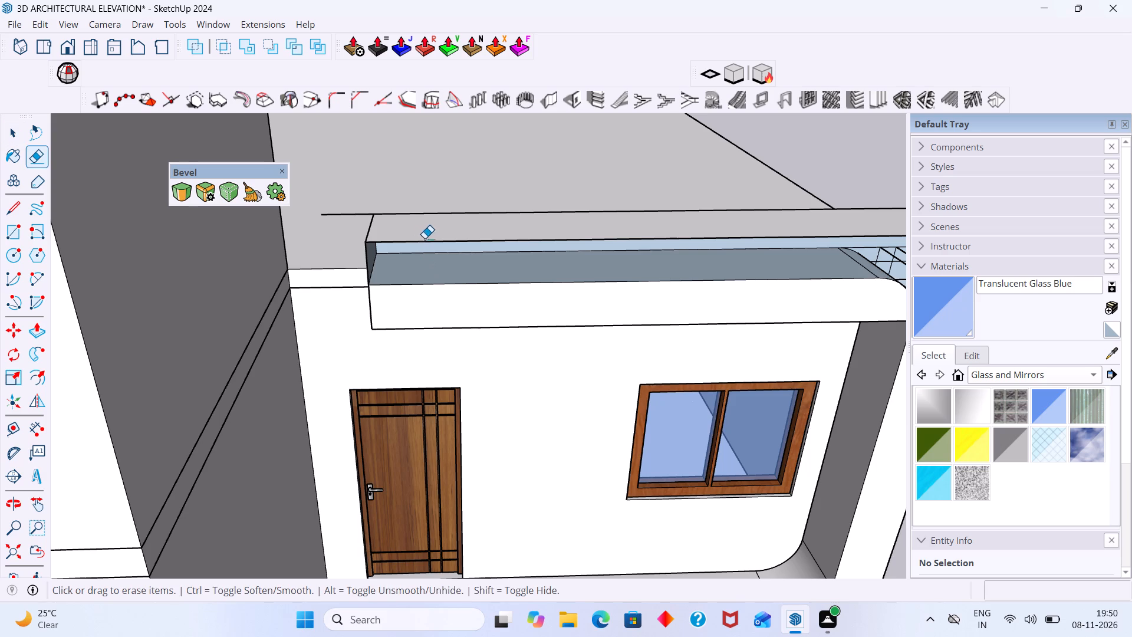
{"action": "left_click_drag", "start_coordinate": [436, 203], "coordinate": [436, 239]}
{"action": "left_click_drag", "start_coordinate": [427, 231], "coordinate": [364, 227]}
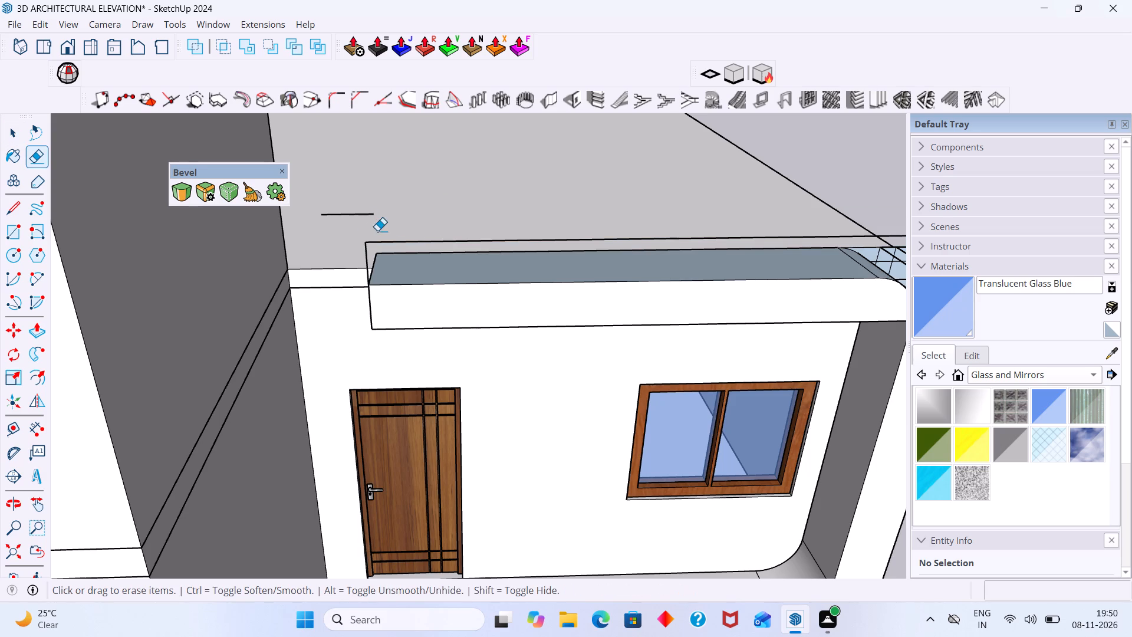
{"action": "left_click_drag", "start_coordinate": [381, 236], "coordinate": [385, 245]}
{"action": "left_click", "coordinate": [366, 251]}
{"action": "left_click", "coordinate": [370, 215]}
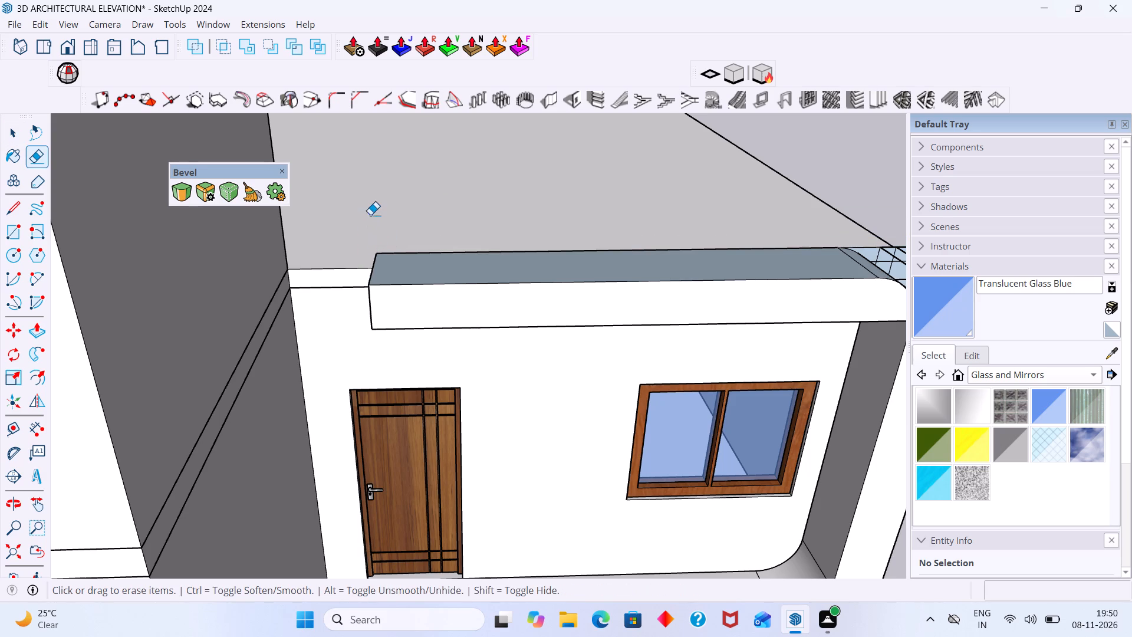
Erase the leftover faces, stray lines and upright edges standing above the frame's rounded top corner and side post.
{"action": "scroll", "coordinate": [368, 227], "scroll_direction": "down", "scroll_amount": 7}
{"action": "scroll", "coordinate": [620, 262], "scroll_direction": "up", "scroll_amount": 5}
{"action": "middle_click_drag", "start_coordinate": [664, 254], "coordinate": [580, 235]}
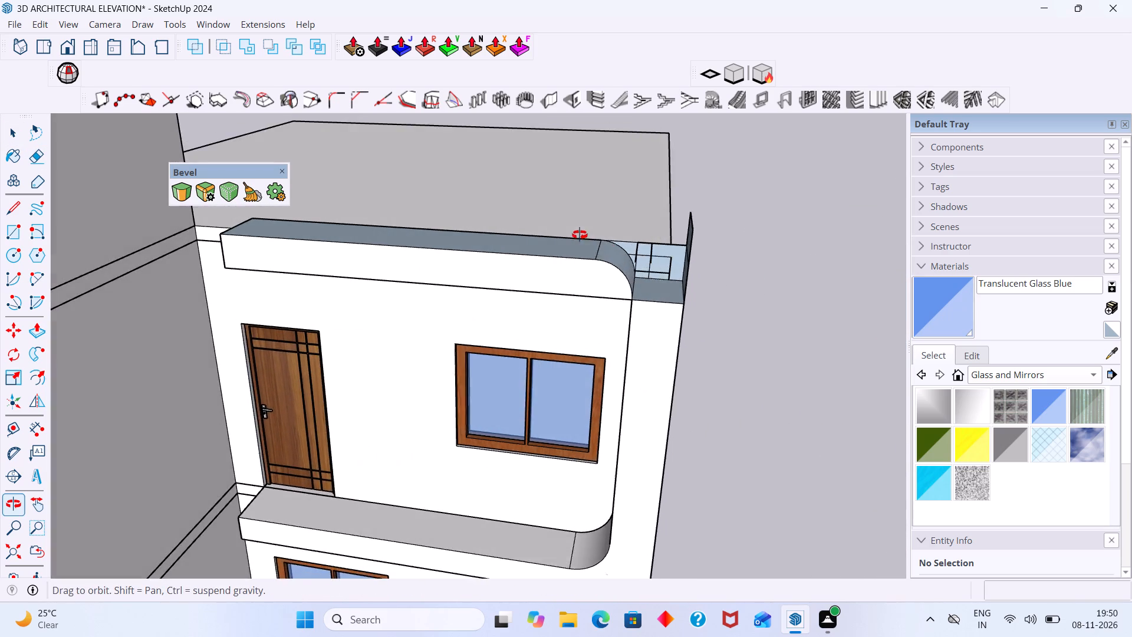
{"action": "middle_click_drag", "start_coordinate": [580, 235], "coordinate": [579, 236]}
{"action": "scroll", "coordinate": [661, 266], "scroll_direction": "up", "scroll_amount": 3}
{"action": "left_click_drag", "start_coordinate": [716, 254], "coordinate": [686, 228]}
{"action": "middle_click_drag", "start_coordinate": [693, 252], "coordinate": [549, 208]}
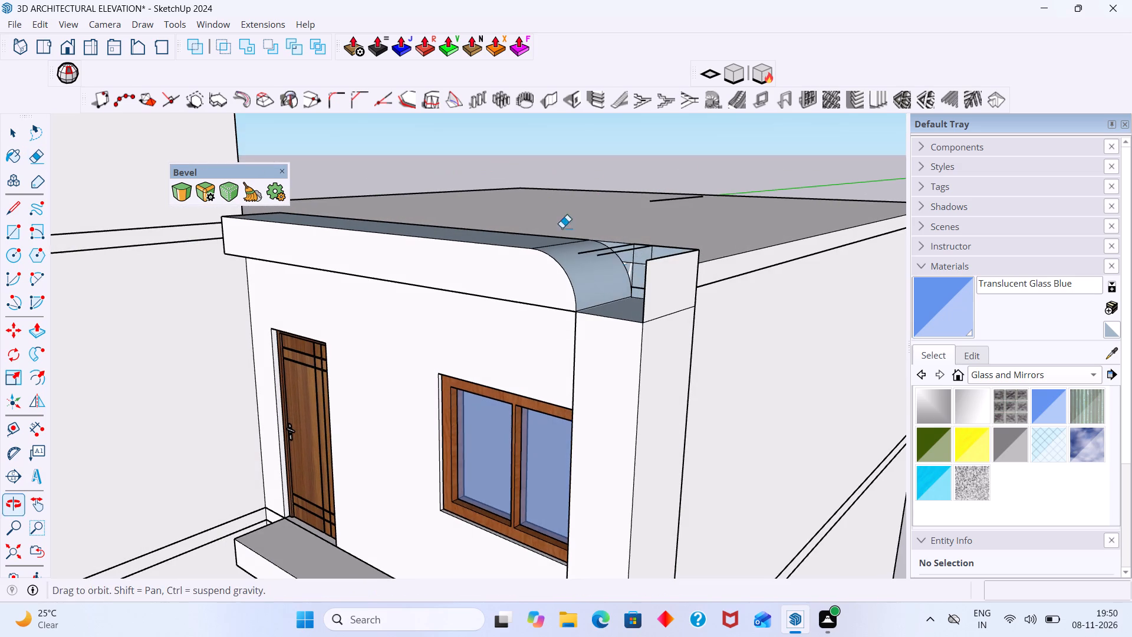
{"action": "left_click", "coordinate": [664, 196]}
{"action": "left_click_drag", "start_coordinate": [610, 238], "coordinate": [623, 254]}
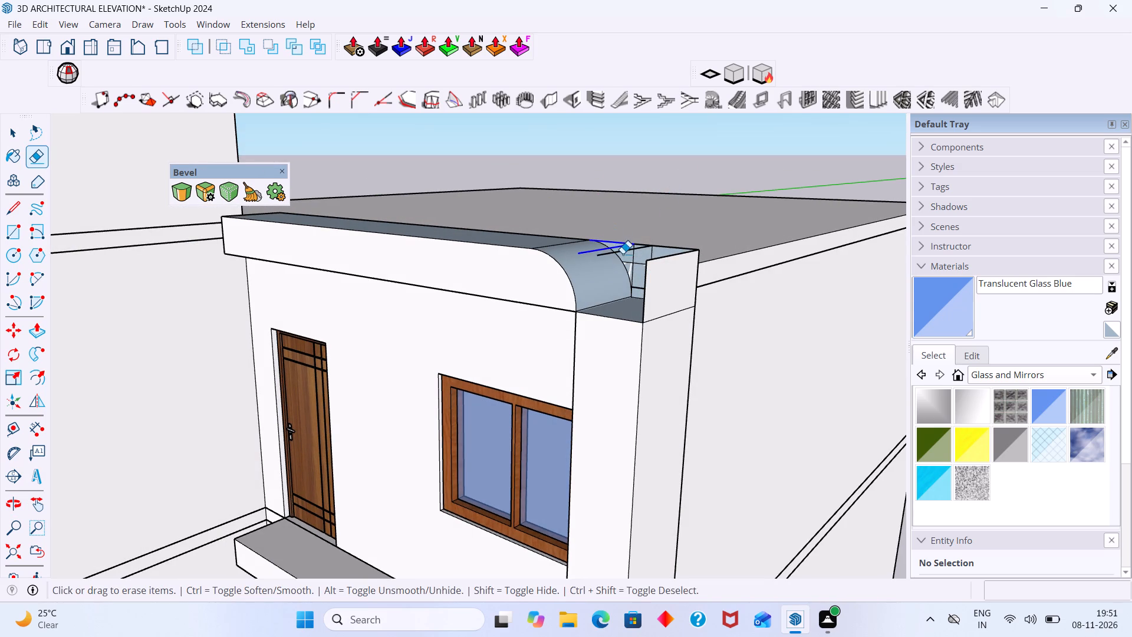
{"action": "left_click_drag", "start_coordinate": [623, 254], "coordinate": [623, 255]}
{"action": "left_click_drag", "start_coordinate": [651, 247], "coordinate": [670, 262]}
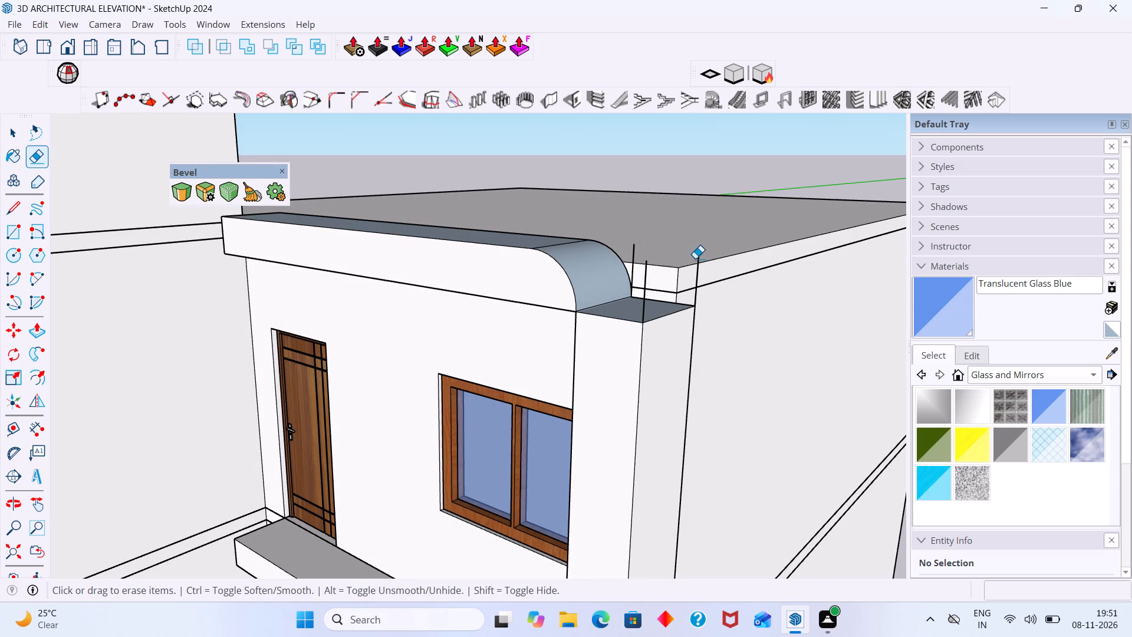
{"action": "left_click_drag", "start_coordinate": [704, 256], "coordinate": [628, 247]}
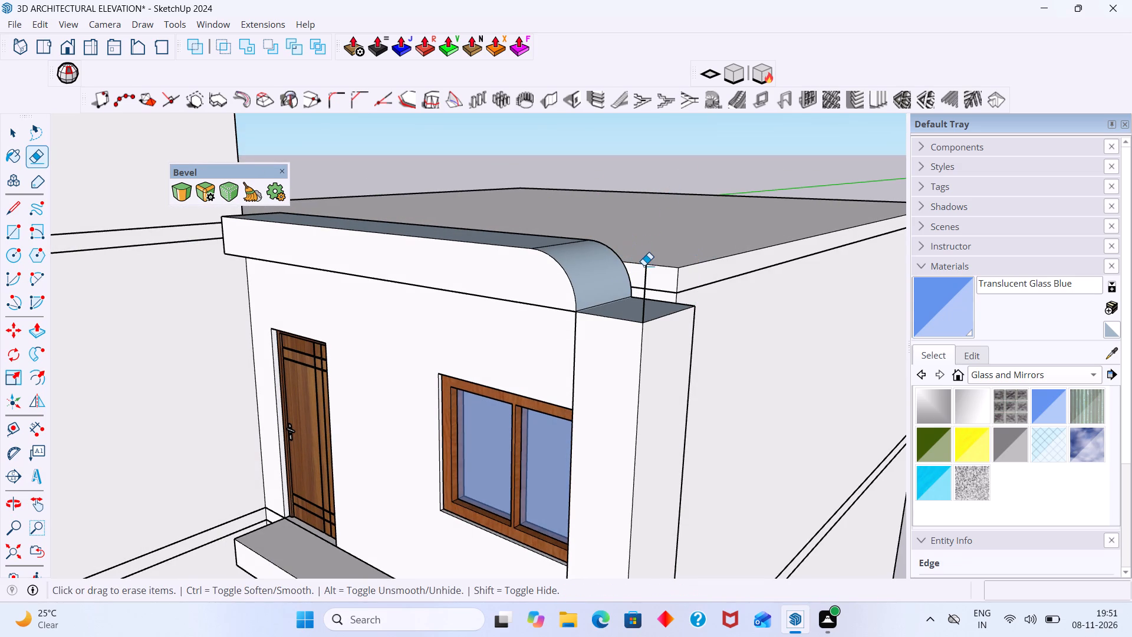
{"action": "left_click", "coordinate": [644, 265]}
{"action": "key", "text": "ctrl+z"}
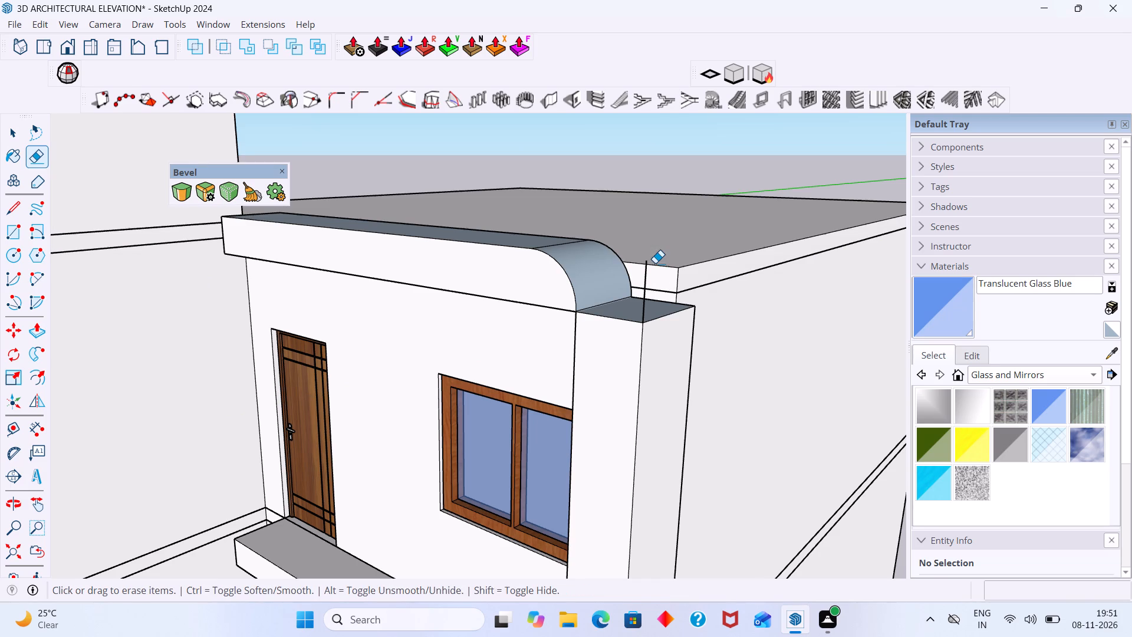
{"action": "left_click", "coordinate": [646, 269]}
{"action": "scroll", "coordinate": [639, 271], "scroll_direction": "down", "scroll_amount": 3}
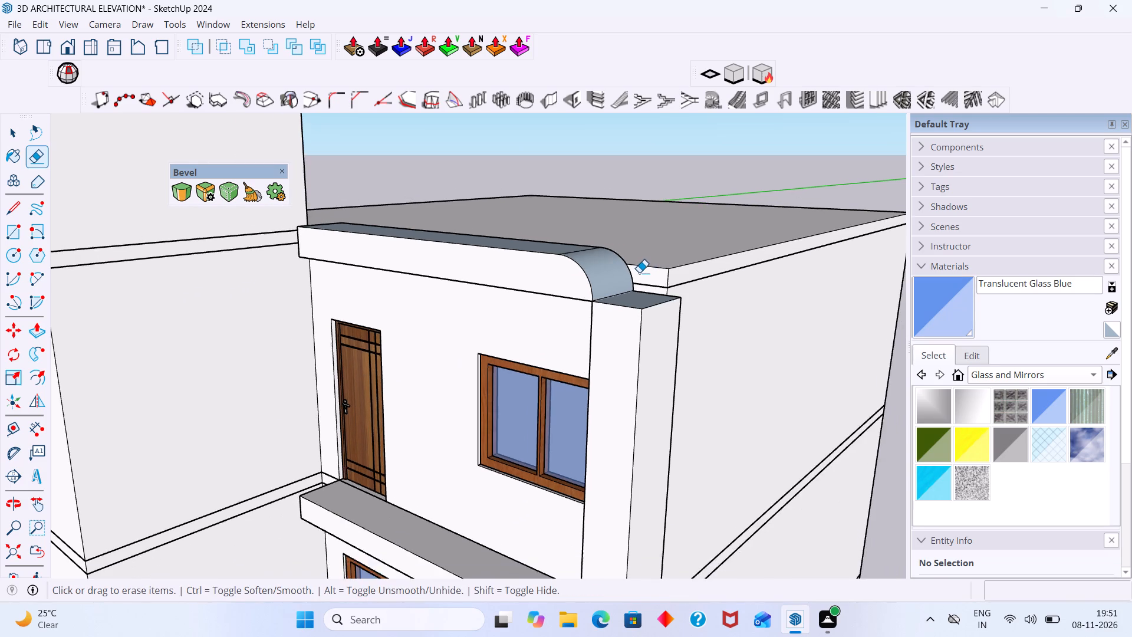
{"action": "scroll", "coordinate": [639, 272], "scroll_direction": "down", "scroll_amount": 1}
{"action": "middle_click_drag", "start_coordinate": [637, 275], "coordinate": [642, 344]}
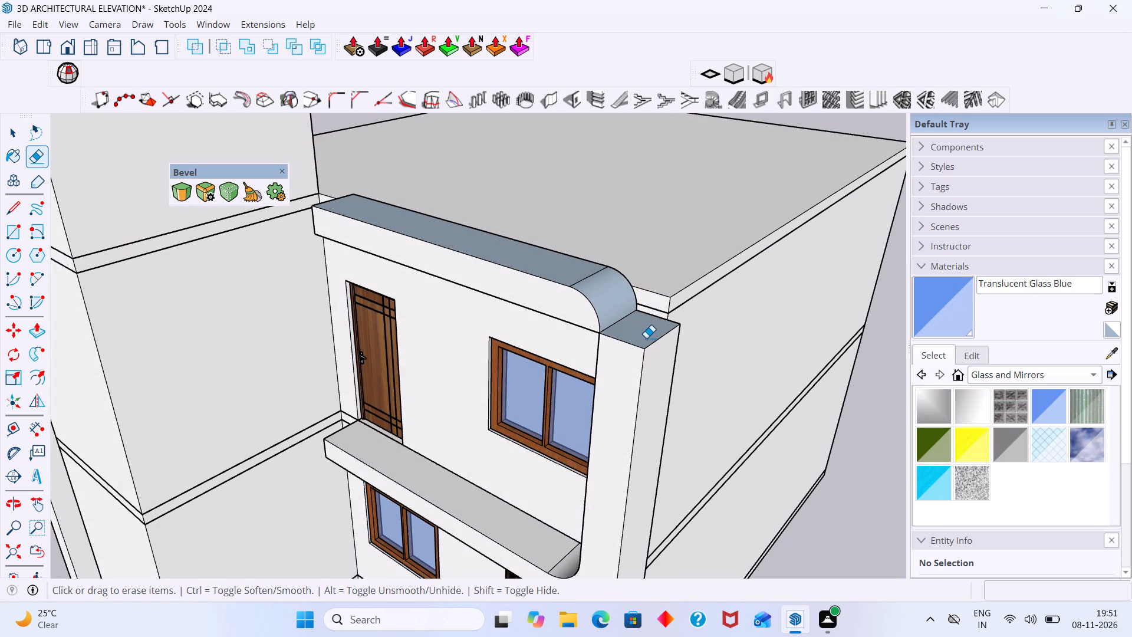
{"action": "key", "text": "space"}
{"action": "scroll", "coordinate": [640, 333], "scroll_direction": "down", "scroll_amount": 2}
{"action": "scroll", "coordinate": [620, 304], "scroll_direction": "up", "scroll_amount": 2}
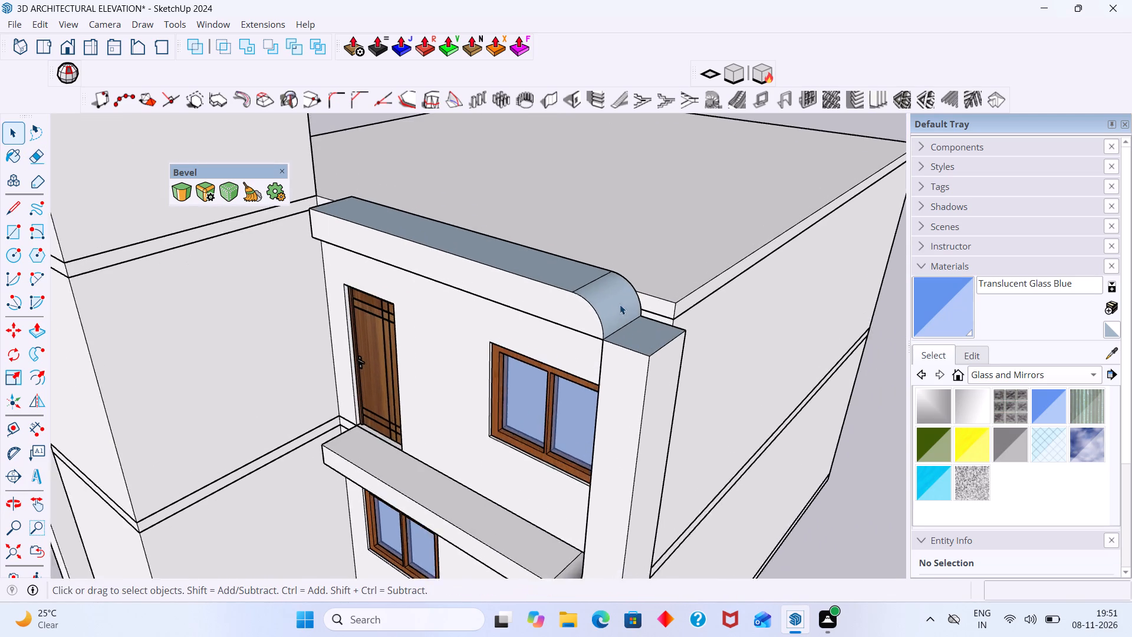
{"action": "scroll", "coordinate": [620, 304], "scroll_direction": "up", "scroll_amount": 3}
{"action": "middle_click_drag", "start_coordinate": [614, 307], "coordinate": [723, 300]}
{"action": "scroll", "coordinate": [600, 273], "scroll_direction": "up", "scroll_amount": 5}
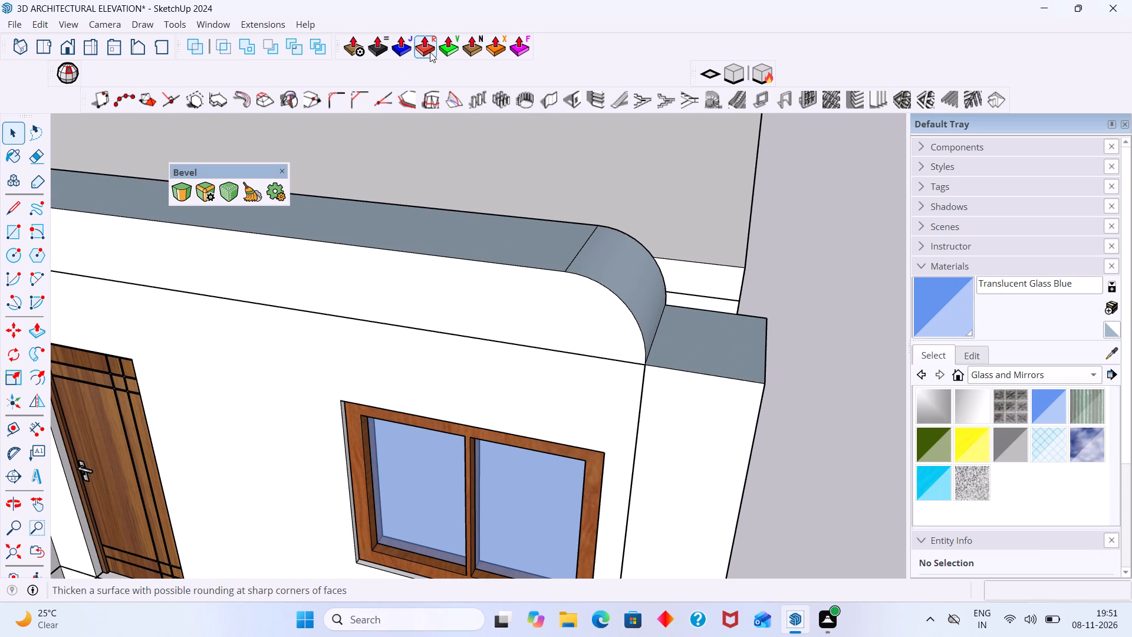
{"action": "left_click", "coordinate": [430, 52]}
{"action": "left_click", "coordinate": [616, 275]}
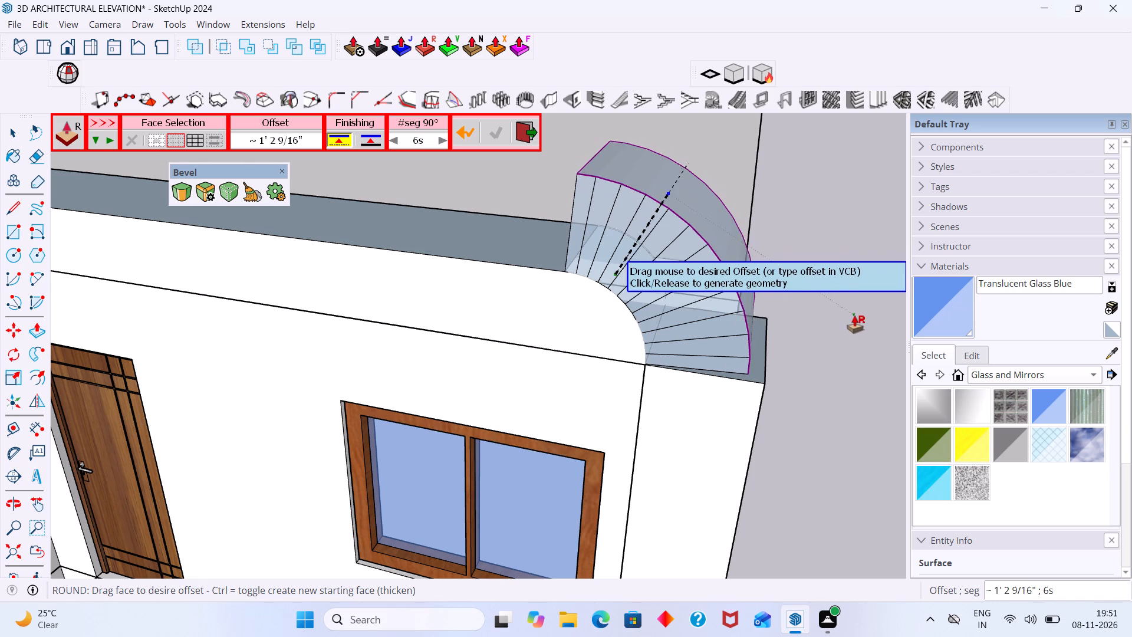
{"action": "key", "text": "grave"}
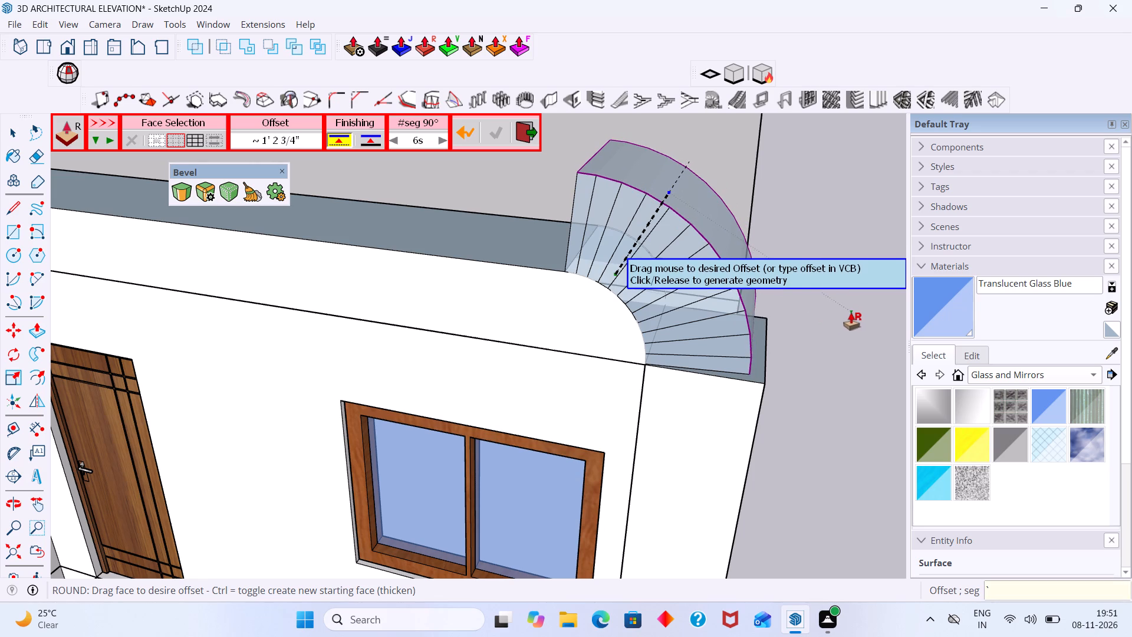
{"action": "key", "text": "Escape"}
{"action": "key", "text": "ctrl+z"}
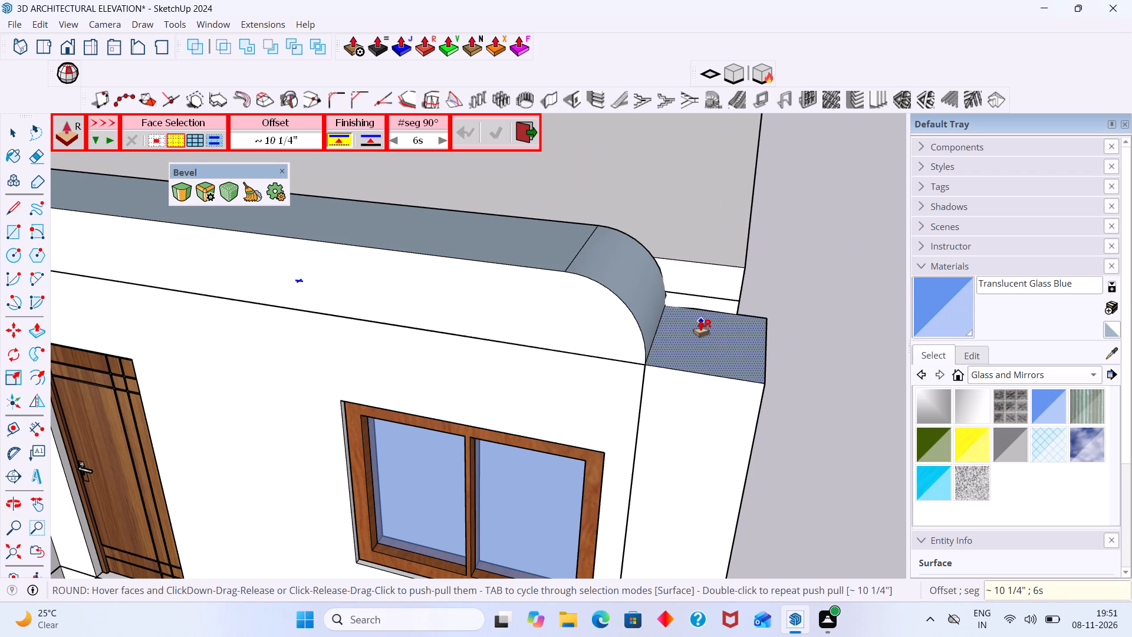
Undo the recent corner cleanup, upper-band deletions and lowering of the balcony frame's top.
{"action": "scroll", "coordinate": [700, 320], "scroll_direction": "down", "scroll_amount": 2}
{"action": "key", "text": "ctrl+z"}
{"action": "key", "text": "ctrl+z"}
{"action": "key", "text": "ctrl+z"}
{"action": "key", "text": "ctrl+z"}
{"action": "key", "text": "ctrl+z"}
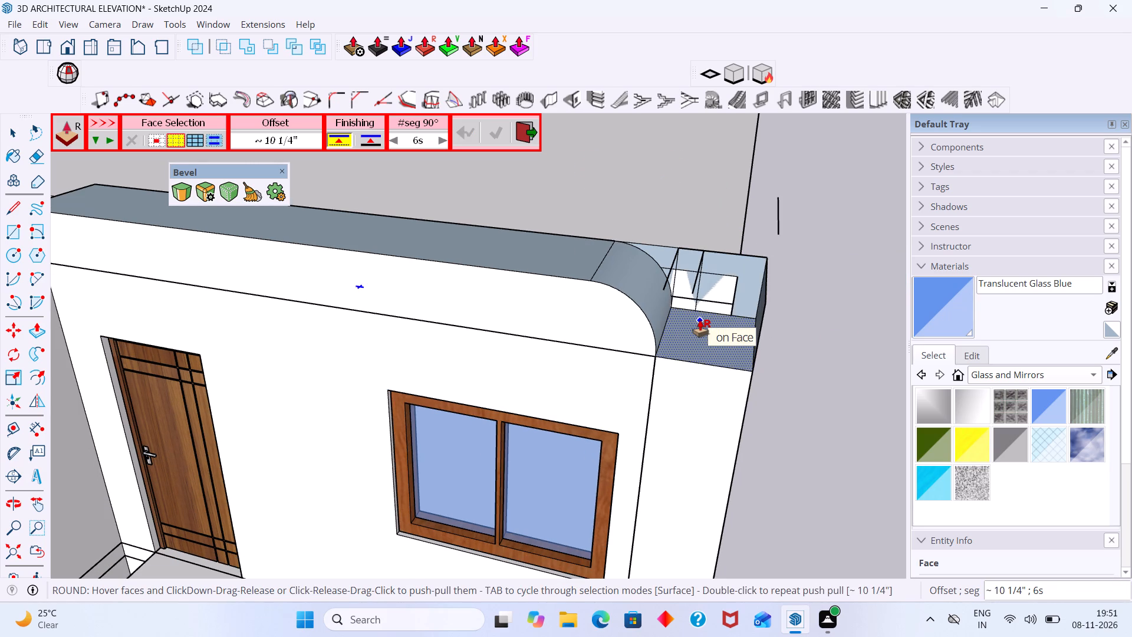
{"action": "key", "text": "ctrl+z"}
{"action": "key", "text": "ctrl+z"}
{"action": "key", "text": "ctrl+z"}
{"action": "key", "text": "ctrl+z"}
{"action": "key", "text": "ctrl+z"}
{"action": "key", "text": "ctrl+z"}
{"action": "key", "text": "ctrl+z"}
{"action": "key", "text": "ctrl+z"}
{"action": "key", "text": "ctrl+z"}
{"action": "key", "text": "ctrl+z"}
{"action": "key", "text": "ctrl+z"}
{"action": "key", "text": "ctrl+z"}
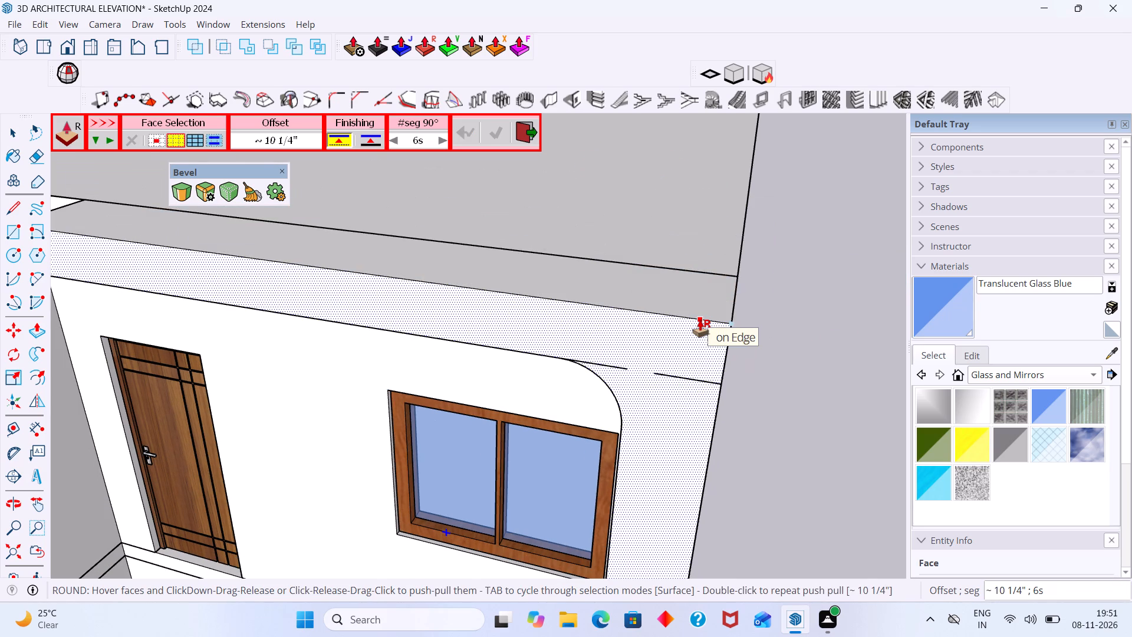
Erase the short leftover edges on the front face beside the balcony frame's rounded upper corner.
{"action": "scroll", "coordinate": [700, 320], "scroll_direction": "down", "scroll_amount": 6}
{"action": "middle_click_drag", "start_coordinate": [701, 371], "coordinate": [868, 308]}
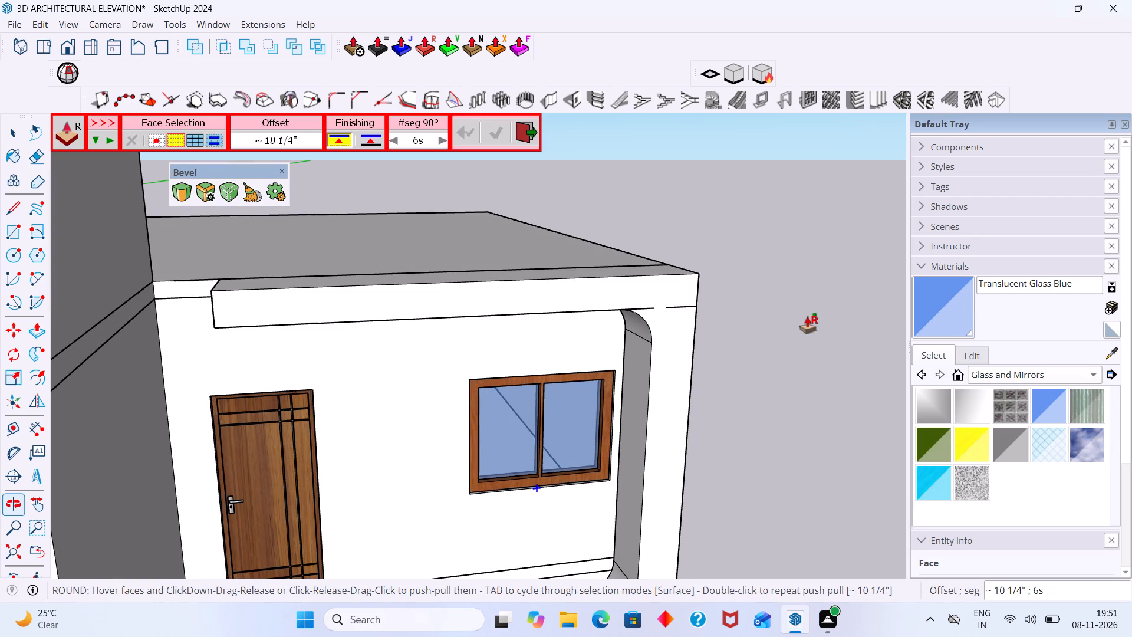
{"action": "key", "text": "space"}
{"action": "left_click", "coordinate": [742, 295]}
{"action": "middle_click_drag", "start_coordinate": [504, 287], "coordinate": [571, 208]}
{"action": "scroll", "coordinate": [616, 280], "scroll_direction": "down", "scroll_amount": 7}
{"action": "middle_click_drag", "start_coordinate": [614, 384], "coordinate": [407, 411]}
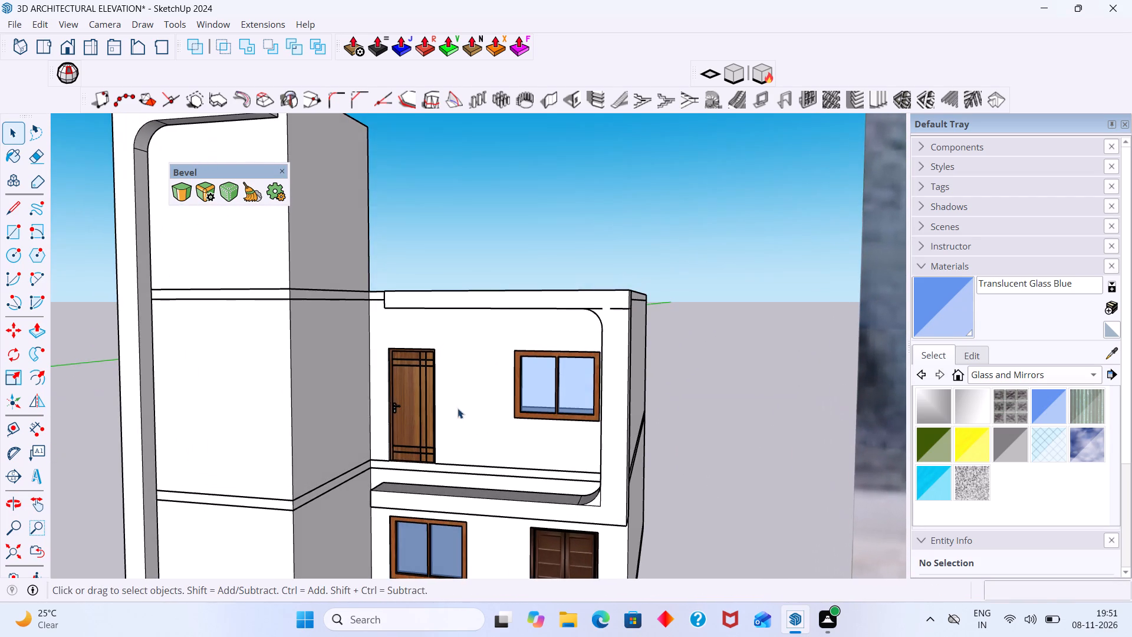
{"action": "middle_click_drag", "start_coordinate": [498, 321], "coordinate": [479, 422]}
{"action": "key", "text": "e"}
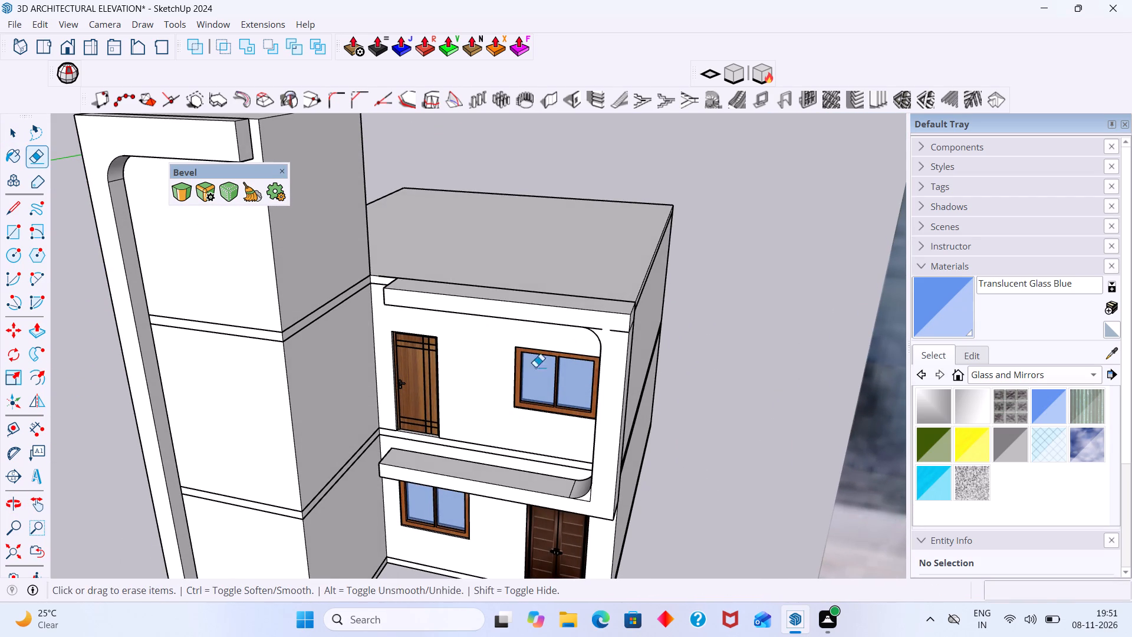
{"action": "scroll", "coordinate": [596, 349], "scroll_direction": "up", "scroll_amount": 7}
{"action": "left_click_drag", "start_coordinate": [636, 305], "coordinate": [639, 330]}
{"action": "left_click", "coordinate": [603, 309]}
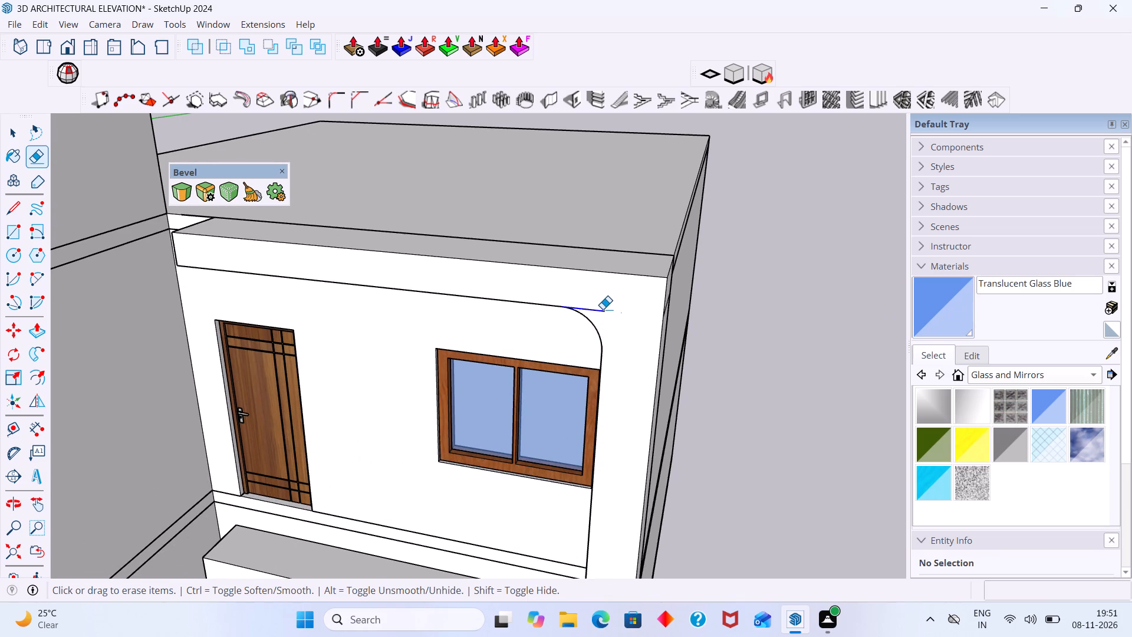
Examine the balcony frame's rounded corners, top band and lower ledge from the front, above and below.
{"action": "scroll", "coordinate": [594, 317], "scroll_direction": "down", "scroll_amount": 7}
{"action": "middle_click_drag", "start_coordinate": [570, 342], "coordinate": [716, 262]}
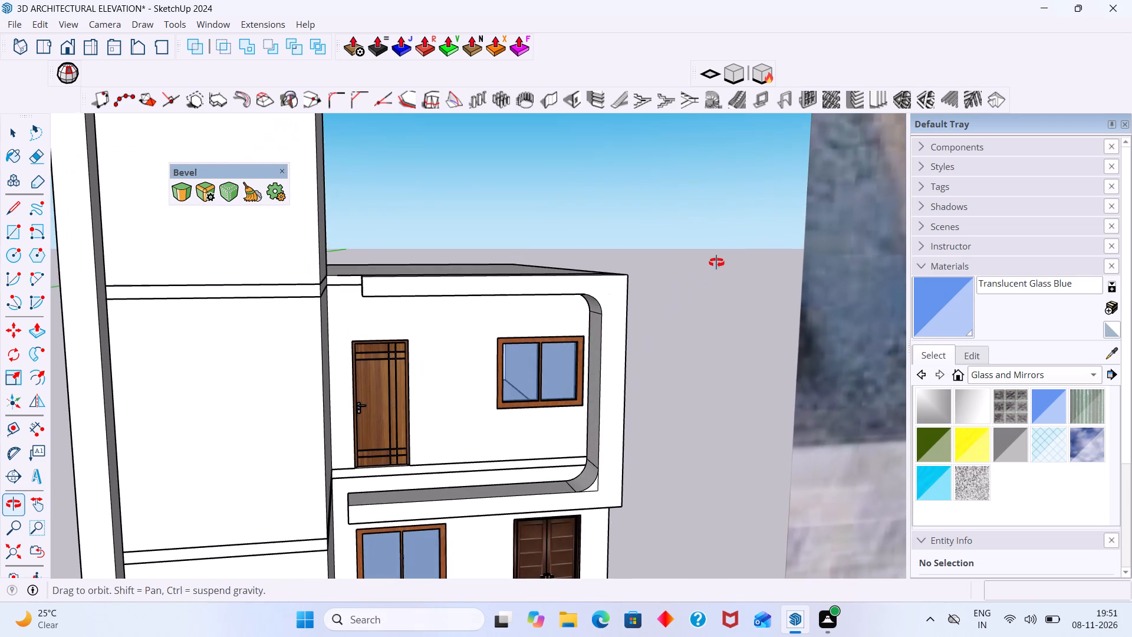
{"action": "middle_click_drag", "start_coordinate": [716, 262], "coordinate": [716, 264]}
{"action": "key", "text": "space"}
{"action": "middle_click_drag", "start_coordinate": [668, 362], "coordinate": [578, 227]}
{"action": "middle_click_drag", "start_coordinate": [545, 508], "coordinate": [485, 636]}
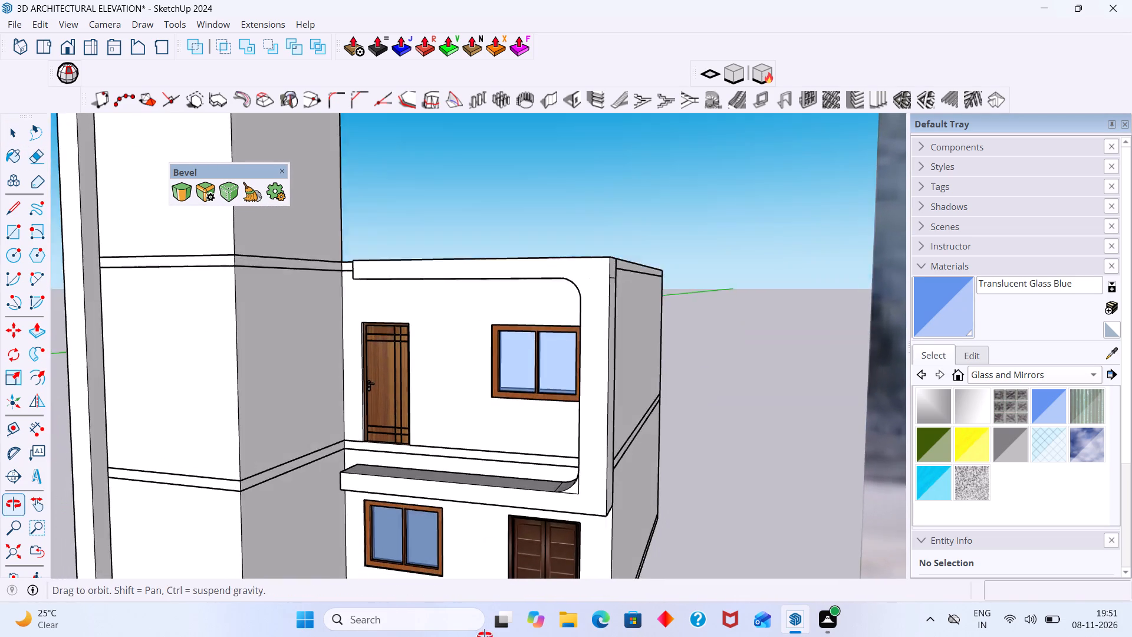
{"action": "middle_click_drag", "start_coordinate": [485, 636], "coordinate": [486, 620]}
{"action": "middle_click_drag", "start_coordinate": [447, 450], "coordinate": [489, 574]}
{"action": "scroll", "coordinate": [549, 477], "scroll_direction": "up", "scroll_amount": 1}
{"action": "middle_click_drag", "start_coordinate": [522, 476], "coordinate": [475, 330]}
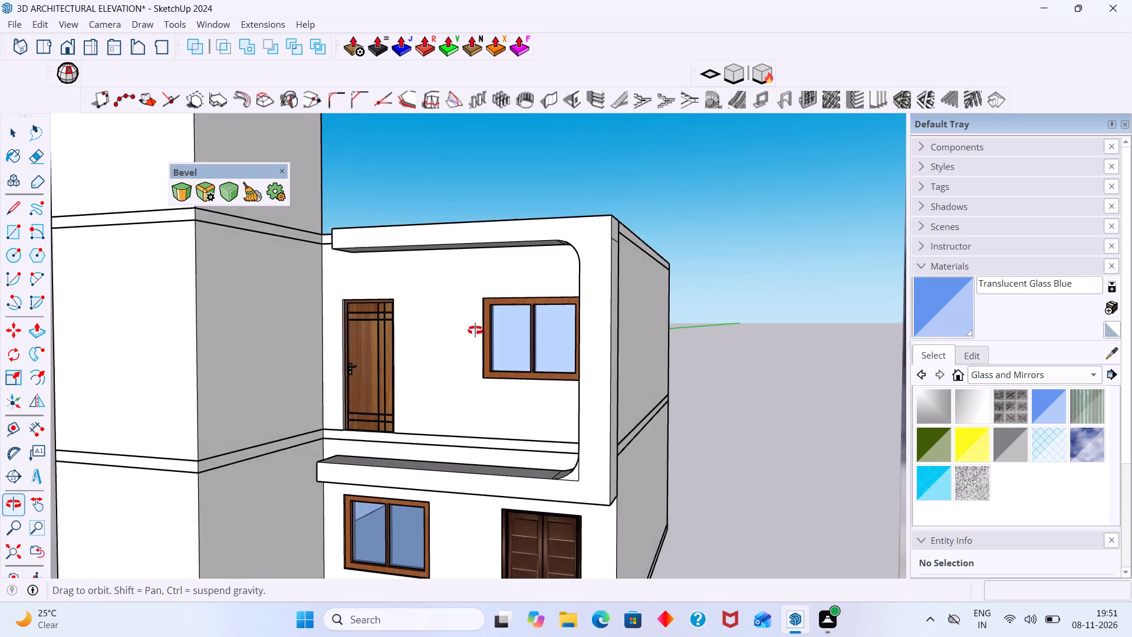
{"action": "middle_click_drag", "start_coordinate": [475, 330], "coordinate": [475, 330]}
{"action": "middle_click_drag", "start_coordinate": [493, 467], "coordinate": [475, 373]}
{"action": "scroll", "coordinate": [472, 467], "scroll_direction": "up", "scroll_amount": 6}
{"action": "scroll", "coordinate": [493, 479], "scroll_direction": "down", "scroll_amount": 4}
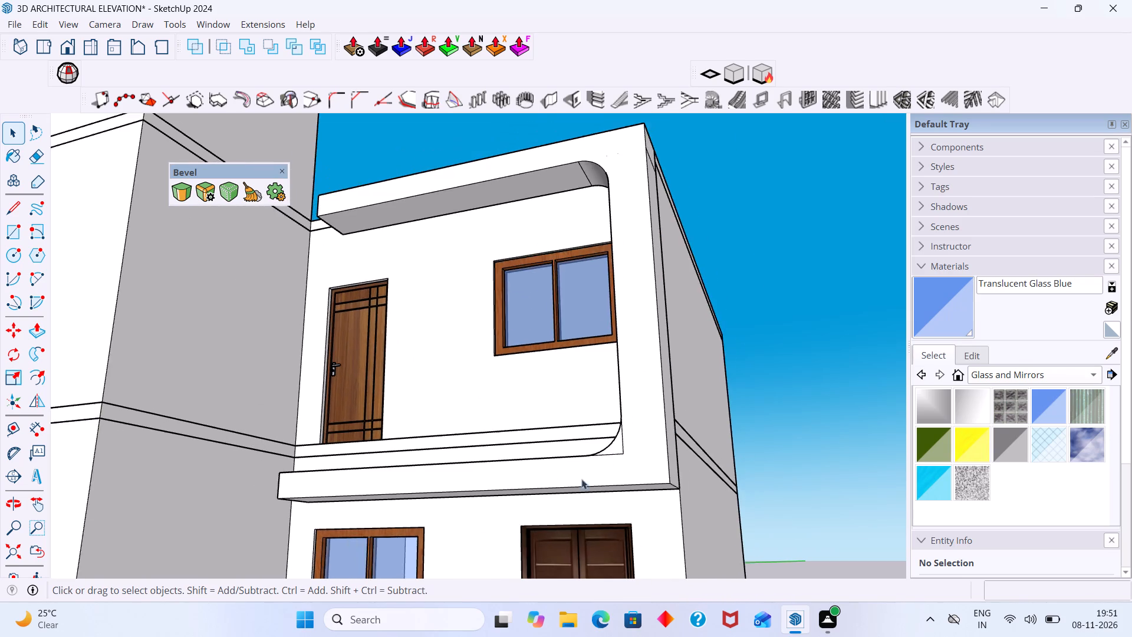
{"action": "scroll", "coordinate": [606, 453], "scroll_direction": "up", "scroll_amount": 4}
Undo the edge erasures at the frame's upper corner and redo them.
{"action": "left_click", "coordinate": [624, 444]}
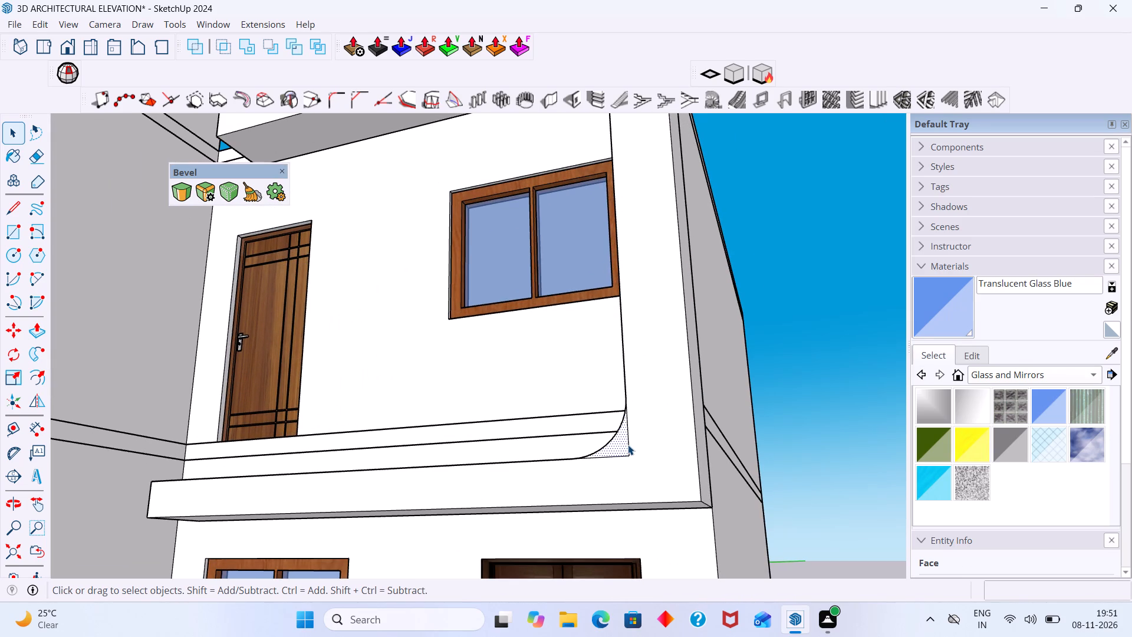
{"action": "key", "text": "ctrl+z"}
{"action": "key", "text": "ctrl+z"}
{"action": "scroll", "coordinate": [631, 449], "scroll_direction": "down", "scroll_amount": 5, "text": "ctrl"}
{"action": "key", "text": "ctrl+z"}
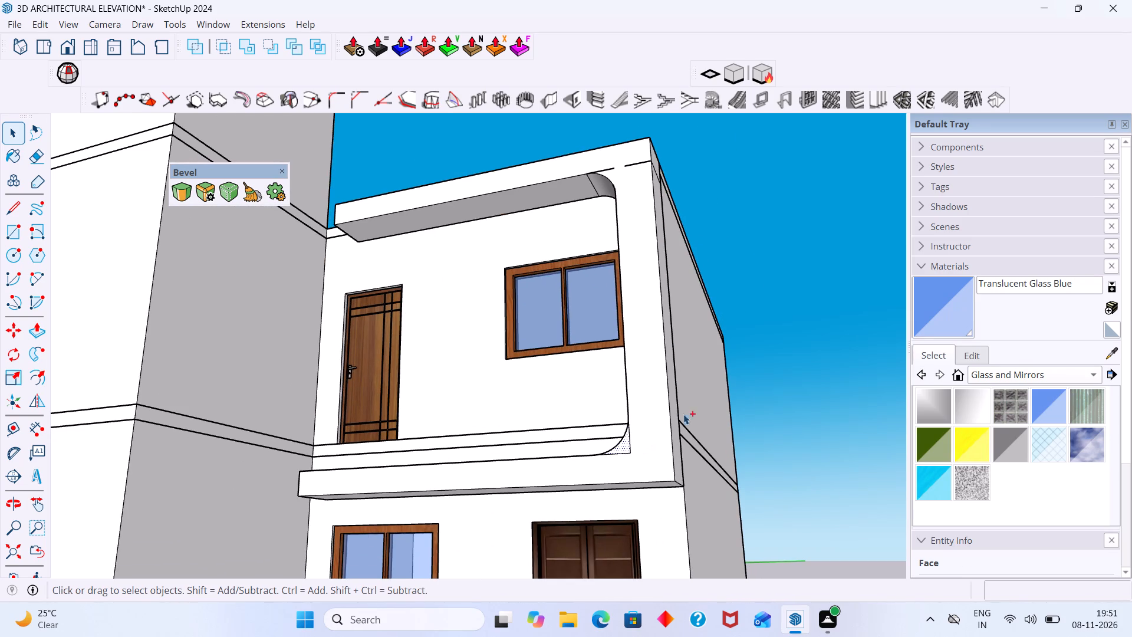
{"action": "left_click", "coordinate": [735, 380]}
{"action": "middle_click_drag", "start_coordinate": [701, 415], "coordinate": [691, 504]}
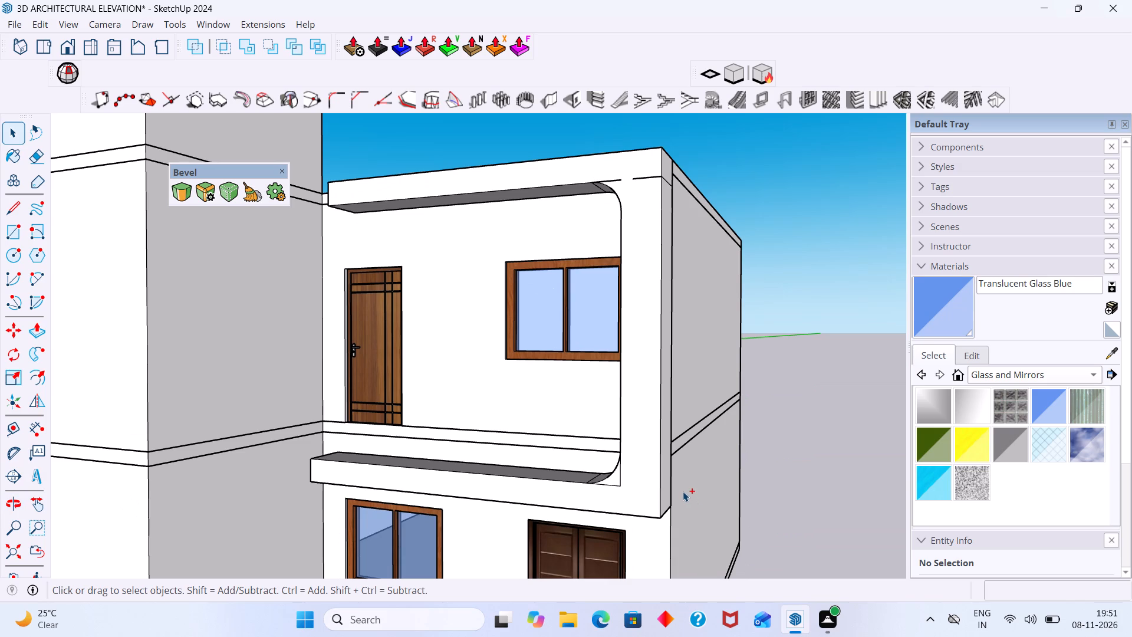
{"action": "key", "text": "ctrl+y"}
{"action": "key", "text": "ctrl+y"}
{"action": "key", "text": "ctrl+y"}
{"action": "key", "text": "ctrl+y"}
Erase the leftover horizontal edge across the outer side face of the balcony frame near its top.
{"action": "scroll", "coordinate": [673, 244], "scroll_direction": "down", "scroll_amount": 1}
{"action": "middle_click_drag", "start_coordinate": [657, 242], "coordinate": [536, 277]}
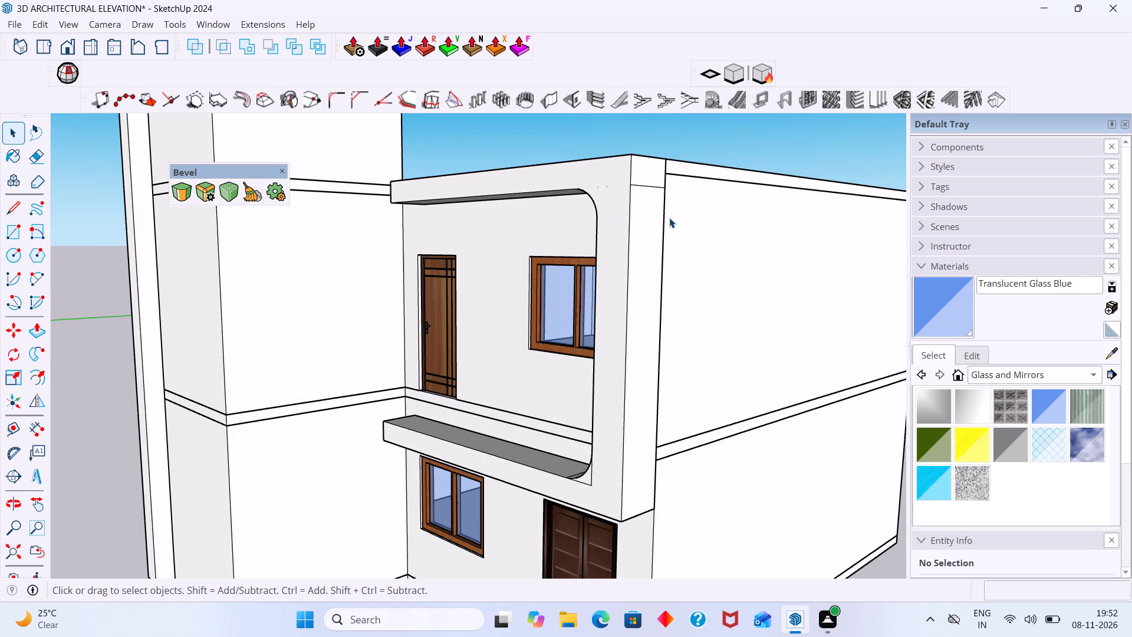
{"action": "key", "text": "e"}
{"action": "left_click_drag", "start_coordinate": [646, 180], "coordinate": [648, 195]}
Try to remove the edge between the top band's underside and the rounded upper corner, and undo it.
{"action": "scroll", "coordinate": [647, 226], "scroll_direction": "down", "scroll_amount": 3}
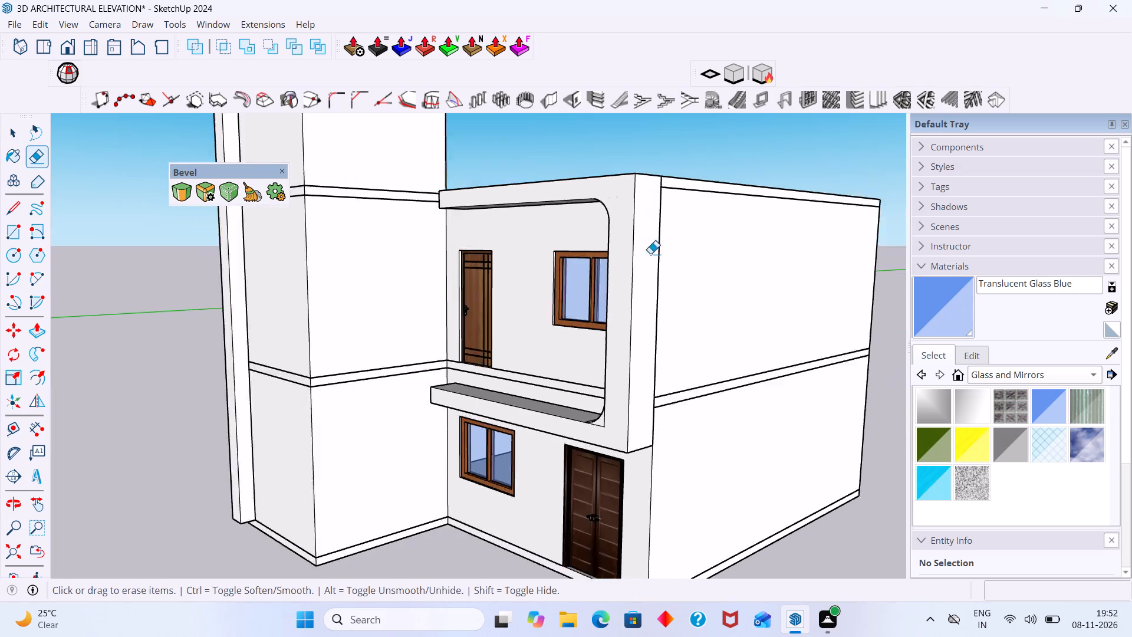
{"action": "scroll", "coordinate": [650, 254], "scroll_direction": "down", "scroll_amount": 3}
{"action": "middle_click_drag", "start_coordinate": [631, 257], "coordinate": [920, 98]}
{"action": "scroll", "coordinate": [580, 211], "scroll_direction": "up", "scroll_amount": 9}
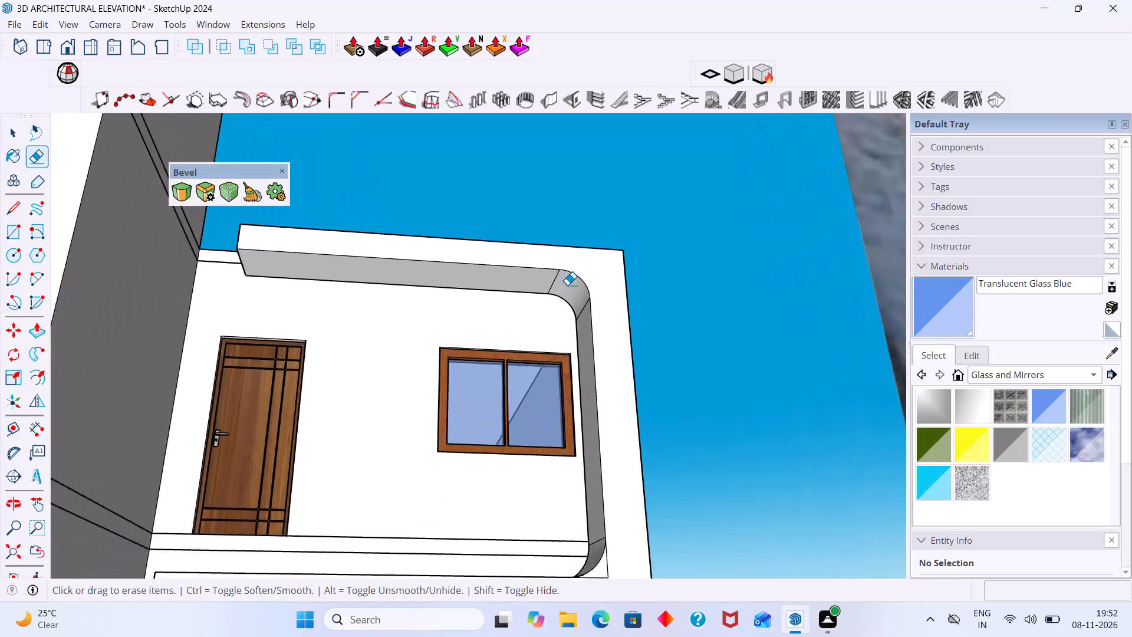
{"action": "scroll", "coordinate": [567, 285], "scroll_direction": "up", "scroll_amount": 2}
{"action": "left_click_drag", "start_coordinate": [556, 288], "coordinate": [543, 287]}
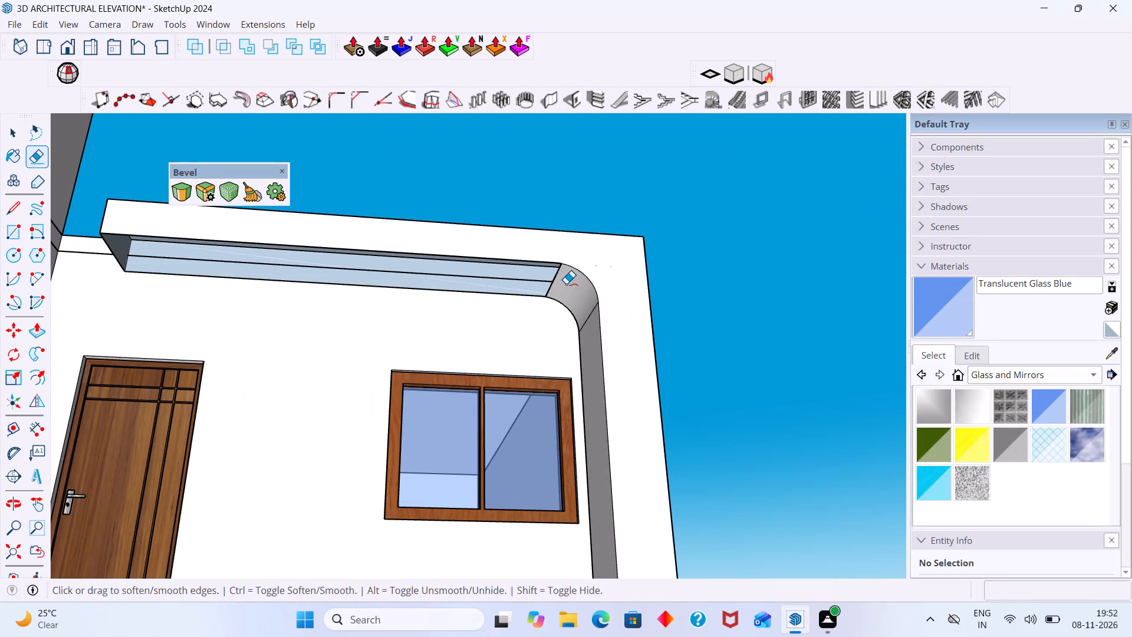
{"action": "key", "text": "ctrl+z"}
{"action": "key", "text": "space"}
Erase the leftover square corner lines outside the rounded lower corner of the balcony frame.
{"action": "scroll", "coordinate": [567, 286], "scroll_direction": "down", "scroll_amount": 13}
{"action": "middle_click_drag", "start_coordinate": [499, 344], "coordinate": [507, 481]}
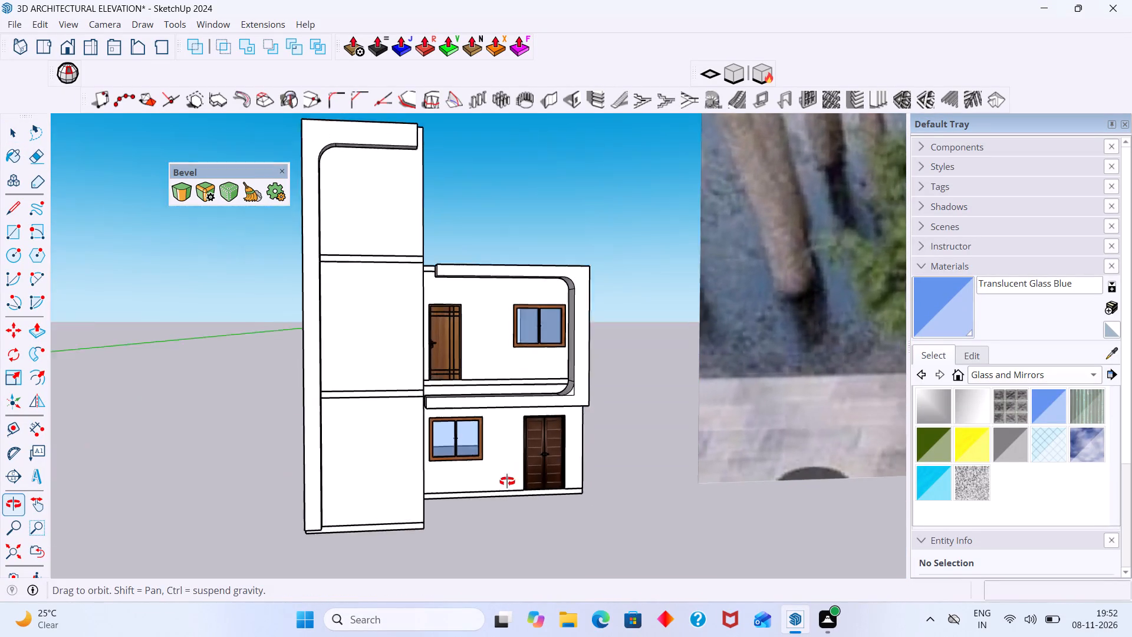
{"action": "middle_click_drag", "start_coordinate": [507, 481], "coordinate": [511, 497]}
{"action": "middle_click_drag", "start_coordinate": [487, 426], "coordinate": [483, 517]}
{"action": "scroll", "coordinate": [514, 443], "scroll_direction": "up", "scroll_amount": 6}
{"action": "middle_click_drag", "start_coordinate": [577, 394], "coordinate": [511, 415]}
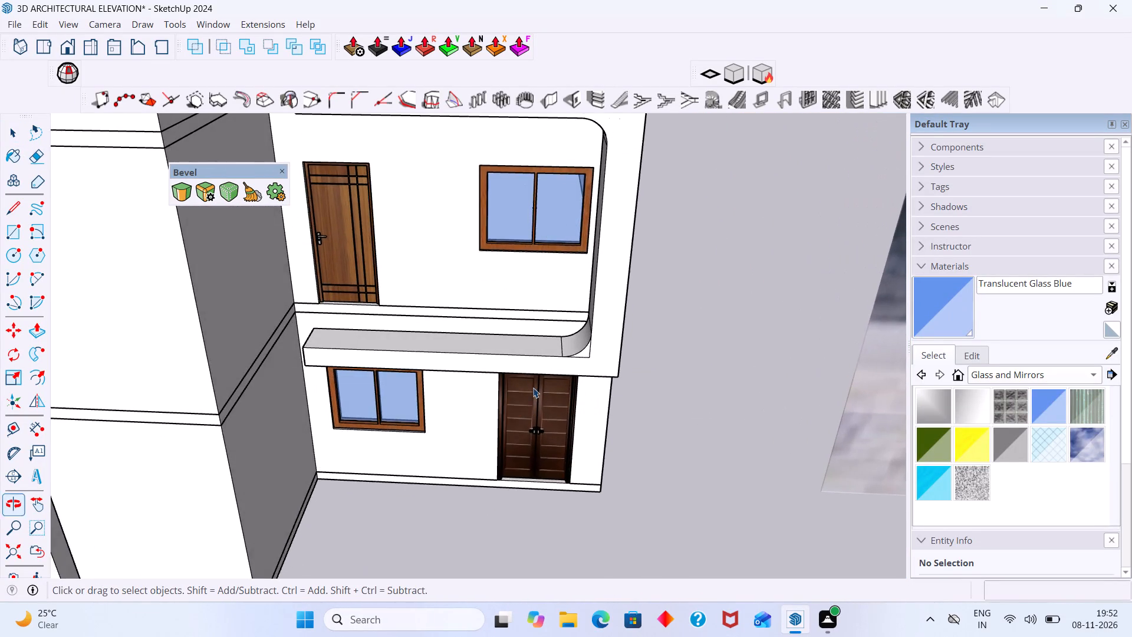
{"action": "scroll", "coordinate": [555, 369], "scroll_direction": "up", "scroll_amount": 6}
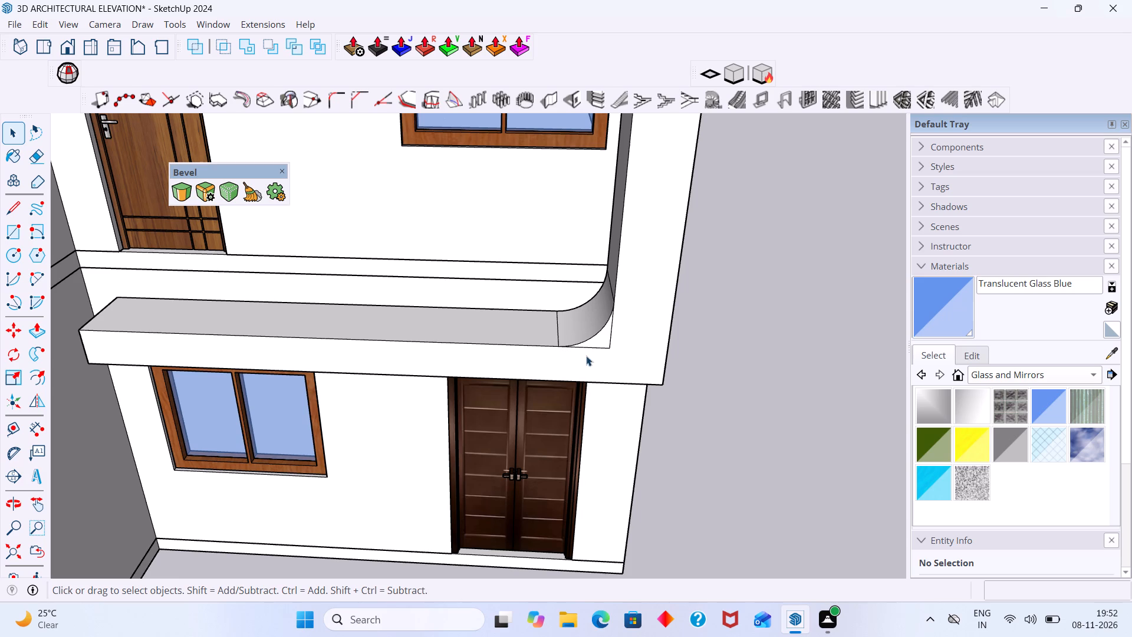
{"action": "key", "text": "e"}
{"action": "left_click_drag", "start_coordinate": [634, 324], "coordinate": [599, 356]}
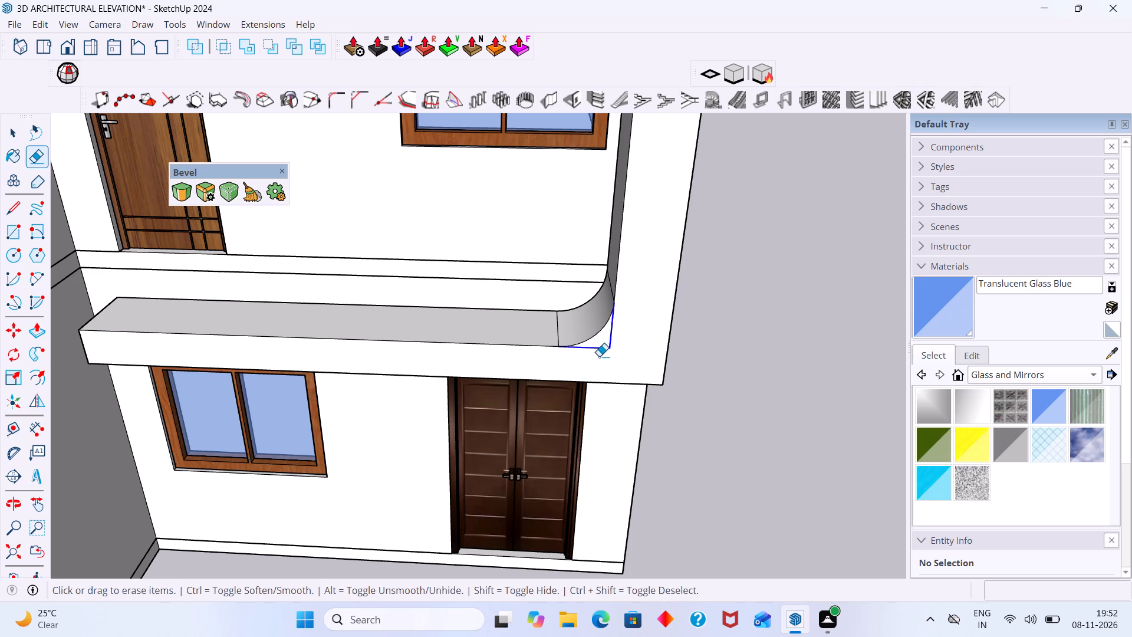
{"action": "left_click_drag", "start_coordinate": [599, 356], "coordinate": [599, 357]}
{"action": "scroll", "coordinate": [608, 352], "scroll_direction": "down", "scroll_amount": 10}
{"action": "scroll", "coordinate": [614, 357], "scroll_direction": "up", "scroll_amount": 4}
{"action": "key", "text": "space"}
Compare the cleaned-up balcony frame with the balcony in the reference house image.
{"action": "scroll", "coordinate": [675, 345], "scroll_direction": "down", "scroll_amount": 2}
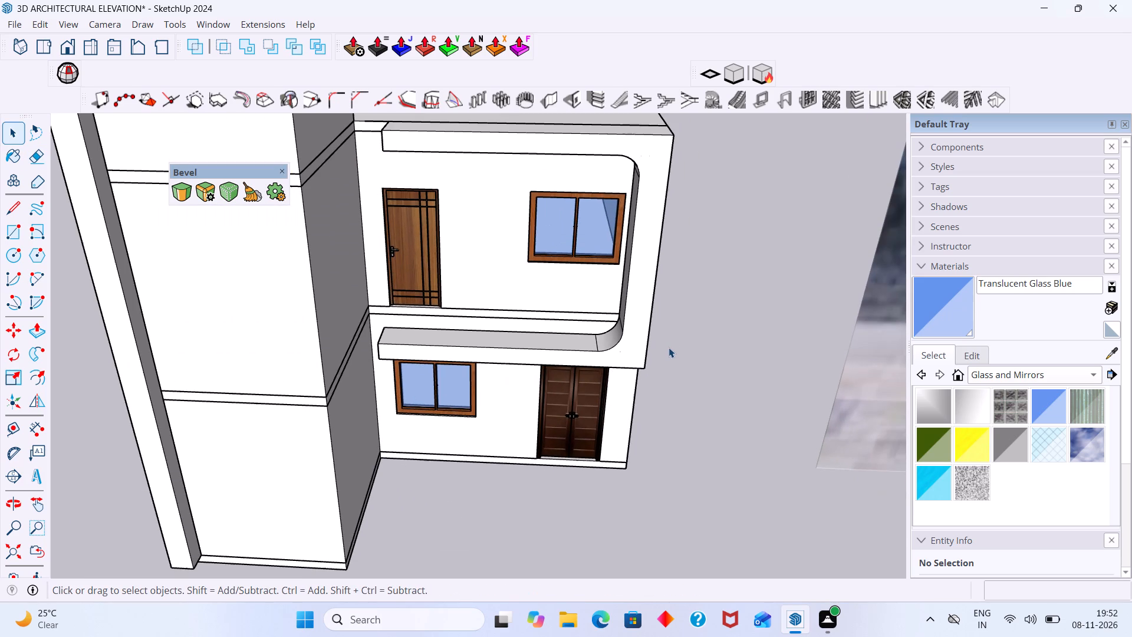
{"action": "scroll", "coordinate": [730, 375], "scroll_direction": "down", "scroll_amount": 5}
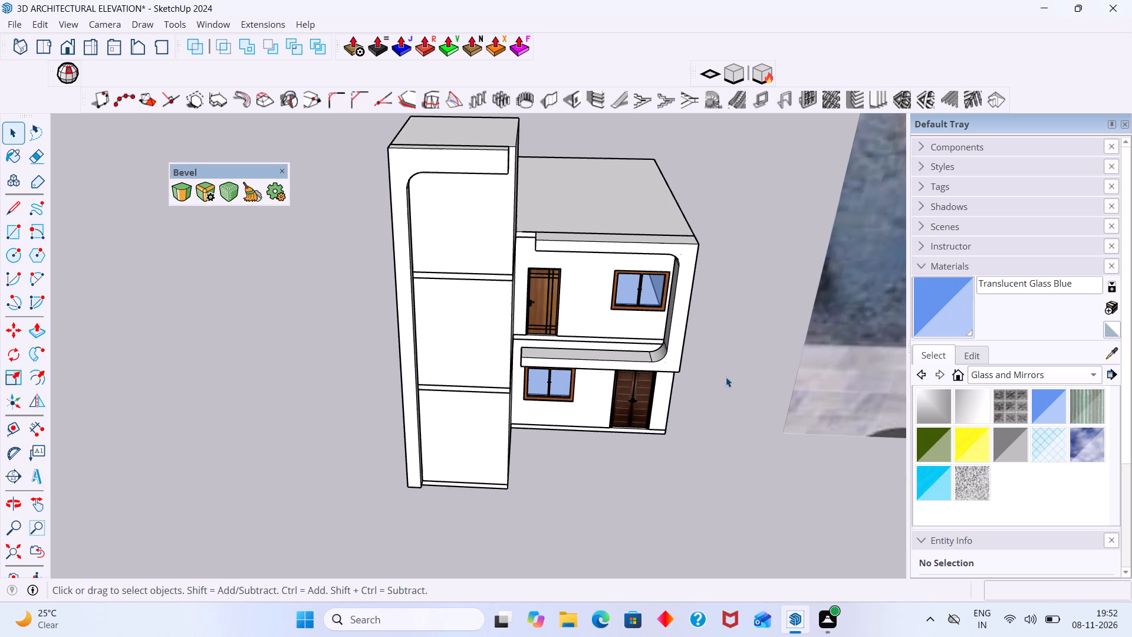
{"action": "middle_click_drag", "start_coordinate": [791, 412], "coordinate": [523, 413], "text": "shift"}
{"action": "scroll", "coordinate": [628, 373], "scroll_direction": "down", "scroll_amount": 11}
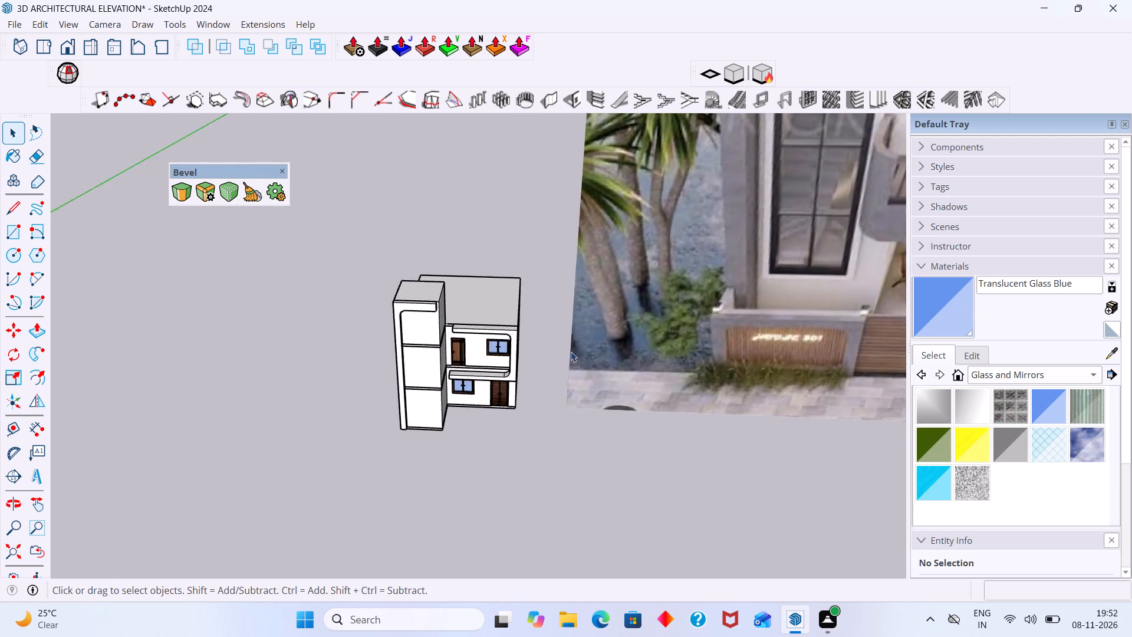
{"action": "scroll", "coordinate": [571, 352], "scroll_direction": "down", "scroll_amount": 5}
{"action": "middle_click_drag", "start_coordinate": [620, 372], "coordinate": [464, 400], "text": "shift"}
{"action": "scroll", "coordinate": [531, 334], "scroll_direction": "up", "scroll_amount": 10}
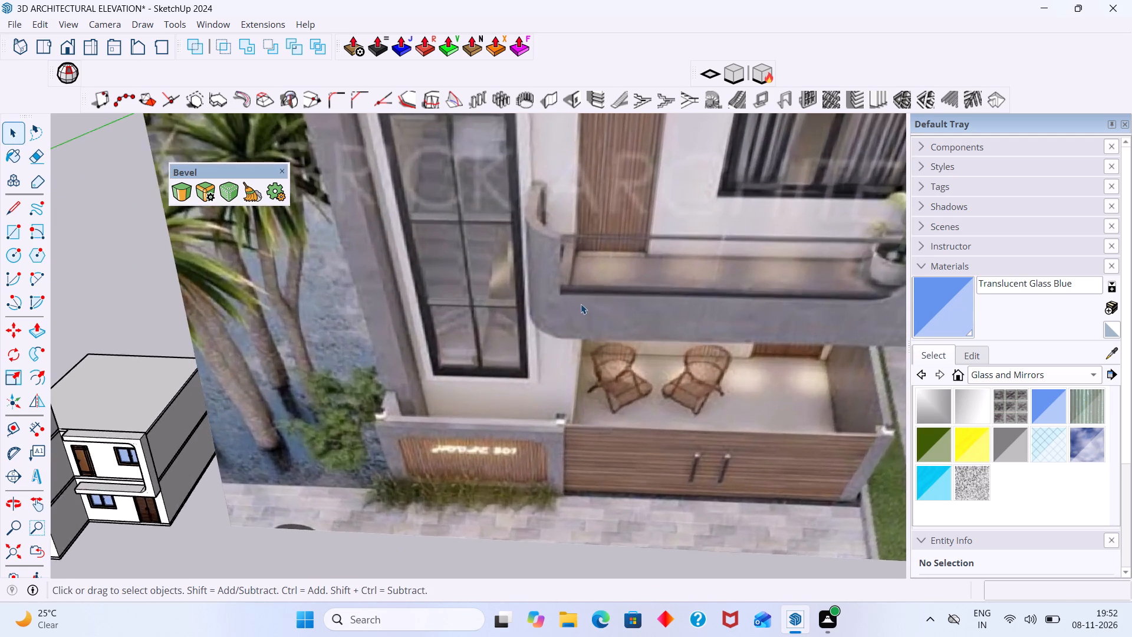
{"action": "scroll", "coordinate": [581, 304], "scroll_direction": "up", "scroll_amount": 2}
{"action": "middle_click_drag", "start_coordinate": [584, 304], "coordinate": [563, 303]}
{"action": "scroll", "coordinate": [553, 312], "scroll_direction": "down", "scroll_amount": 3}
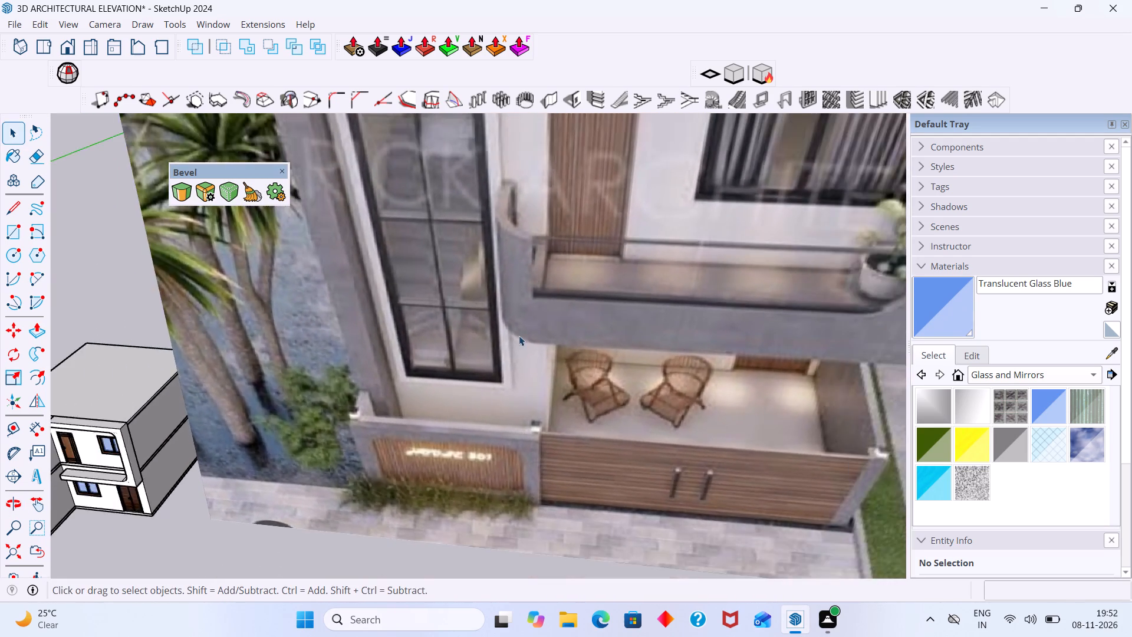
{"action": "scroll", "coordinate": [519, 336], "scroll_direction": "down", "scroll_amount": 5}
{"action": "scroll", "coordinate": [337, 385], "scroll_direction": "up", "scroll_amount": 7}
{"action": "middle_click_drag", "start_coordinate": [235, 450], "coordinate": [266, 436]}
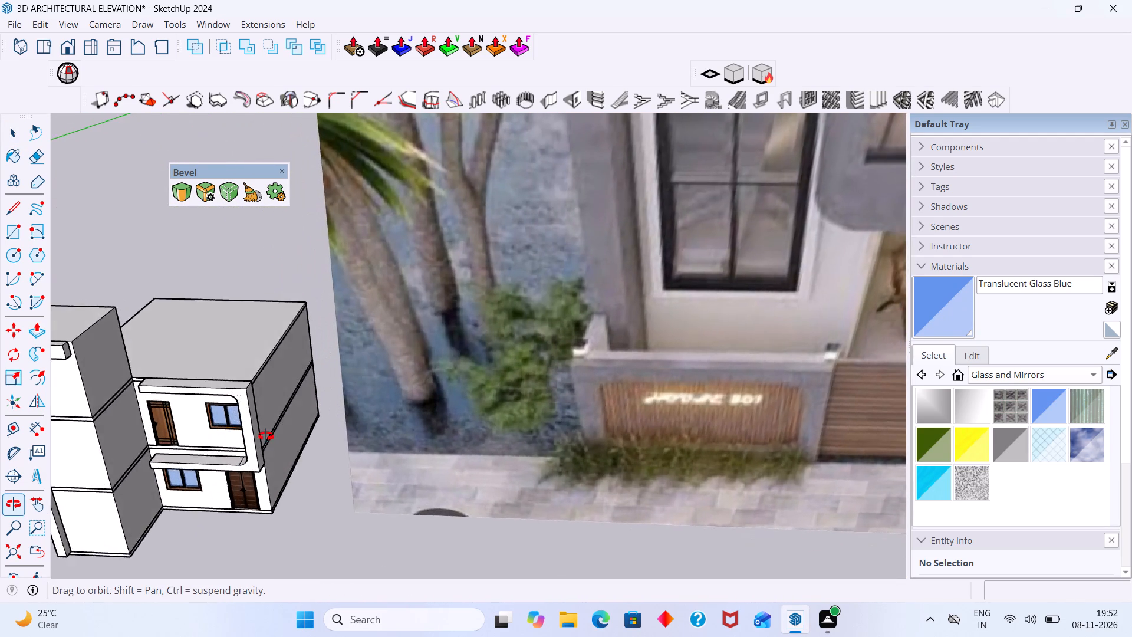
{"action": "middle_click_drag", "start_coordinate": [266, 436], "coordinate": [475, 374]}
{"action": "scroll", "coordinate": [347, 446], "scroll_direction": "up", "scroll_amount": 8}
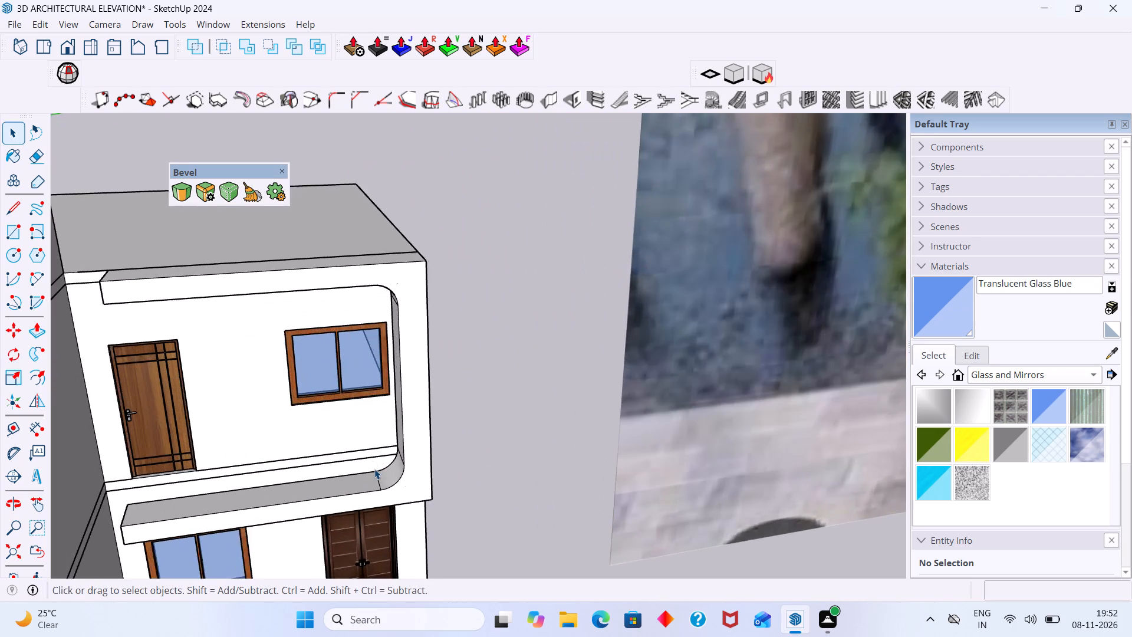
{"action": "scroll", "coordinate": [374, 469], "scroll_direction": "up", "scroll_amount": 2}
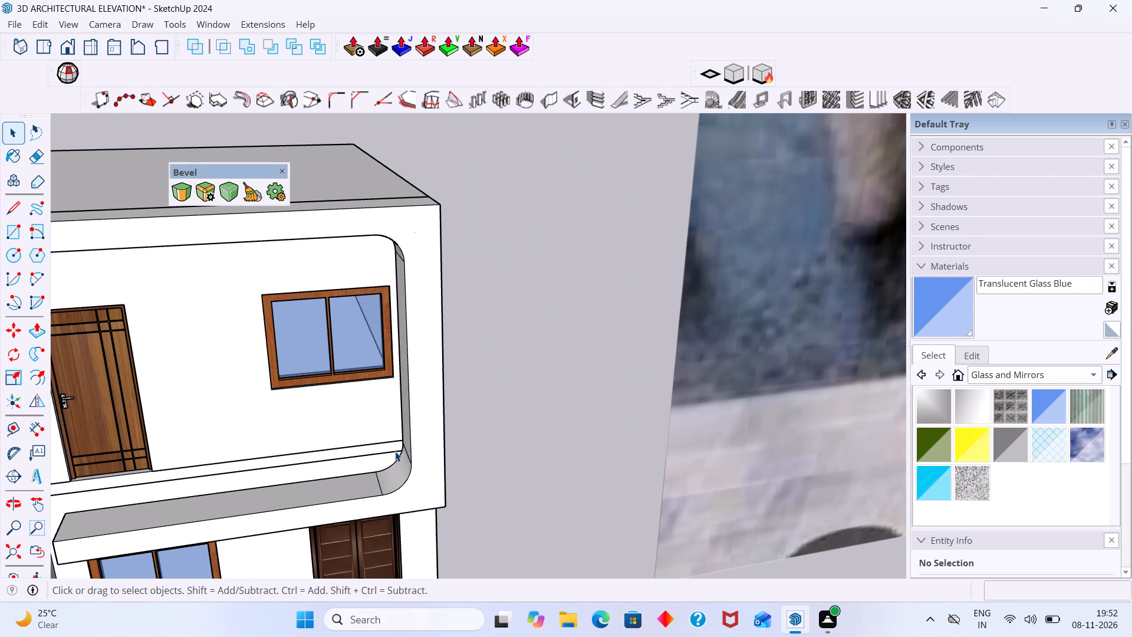
{"action": "scroll", "coordinate": [426, 432], "scroll_direction": "down", "scroll_amount": 2}
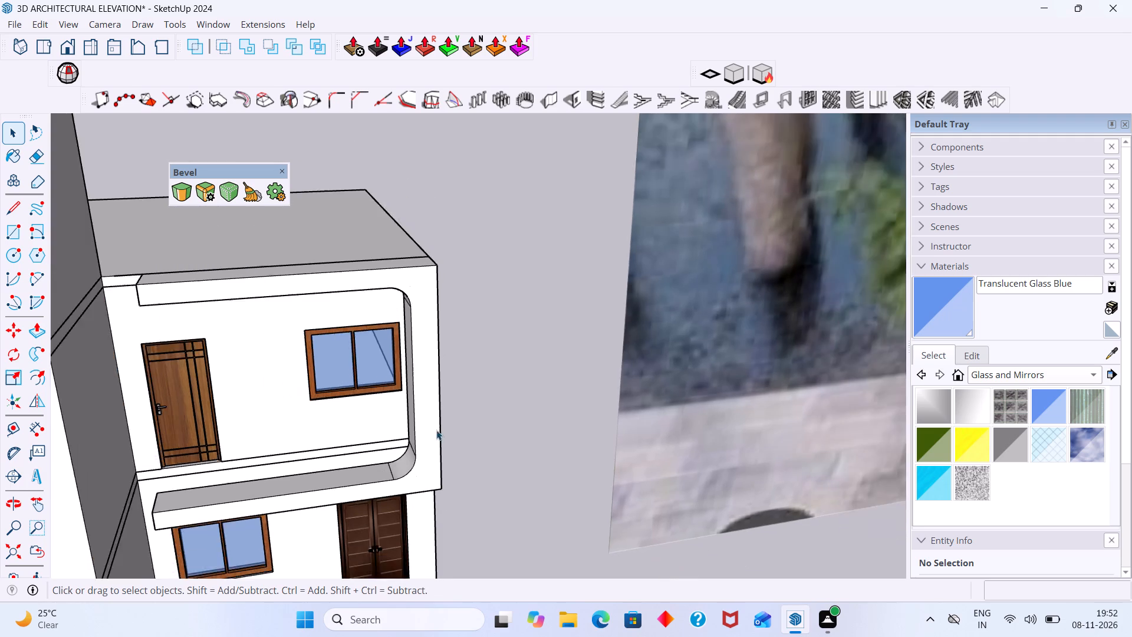
{"action": "scroll", "coordinate": [436, 430], "scroll_direction": "down", "scroll_amount": 4}
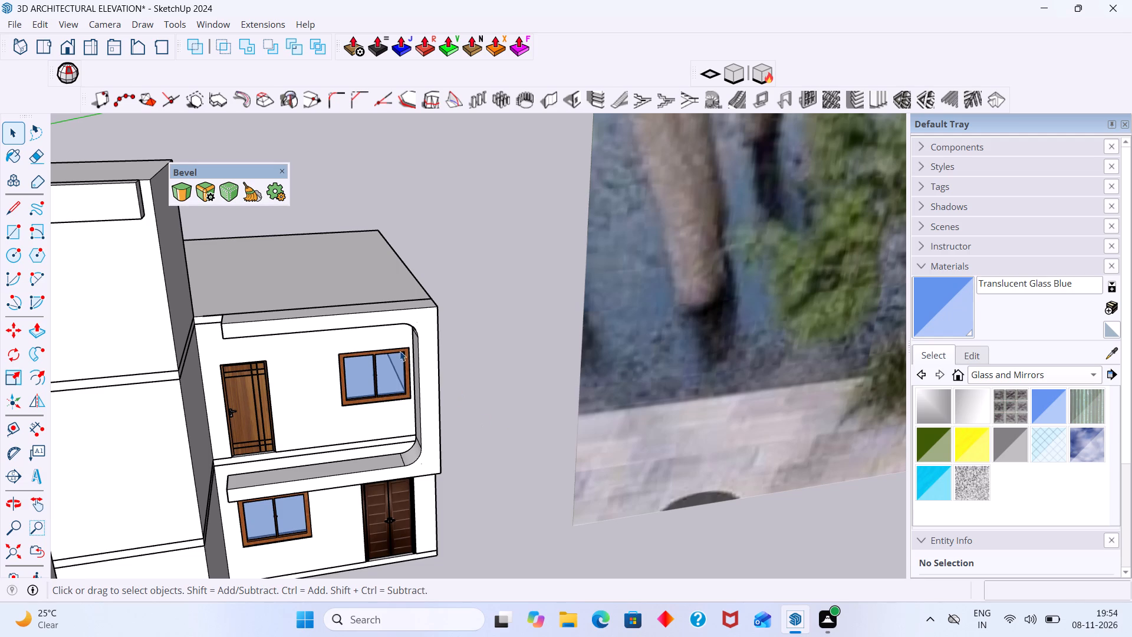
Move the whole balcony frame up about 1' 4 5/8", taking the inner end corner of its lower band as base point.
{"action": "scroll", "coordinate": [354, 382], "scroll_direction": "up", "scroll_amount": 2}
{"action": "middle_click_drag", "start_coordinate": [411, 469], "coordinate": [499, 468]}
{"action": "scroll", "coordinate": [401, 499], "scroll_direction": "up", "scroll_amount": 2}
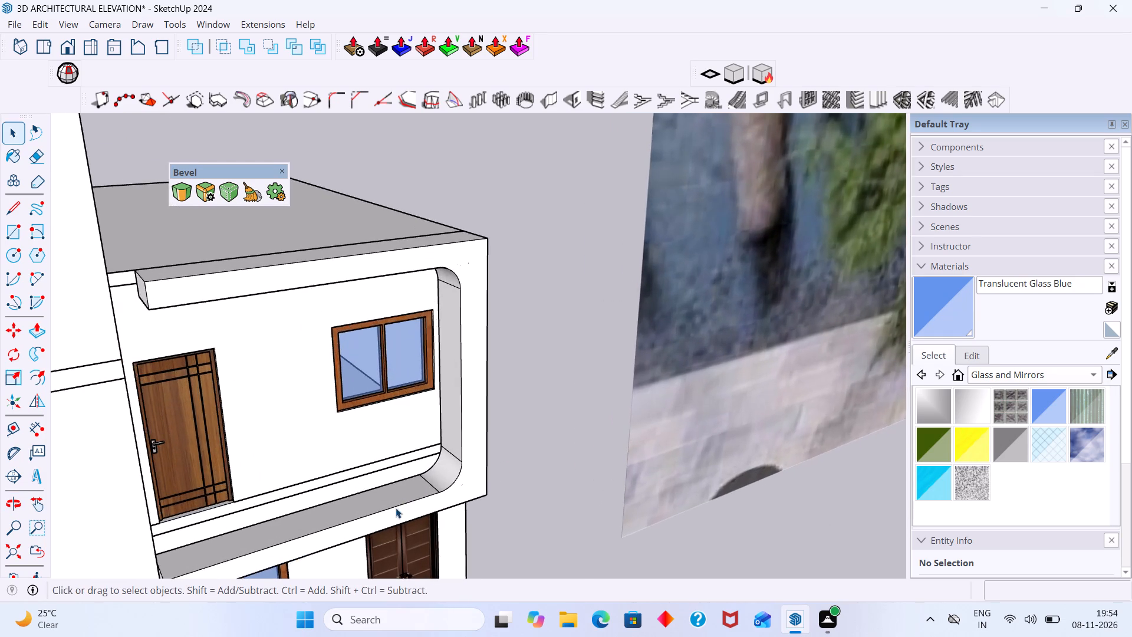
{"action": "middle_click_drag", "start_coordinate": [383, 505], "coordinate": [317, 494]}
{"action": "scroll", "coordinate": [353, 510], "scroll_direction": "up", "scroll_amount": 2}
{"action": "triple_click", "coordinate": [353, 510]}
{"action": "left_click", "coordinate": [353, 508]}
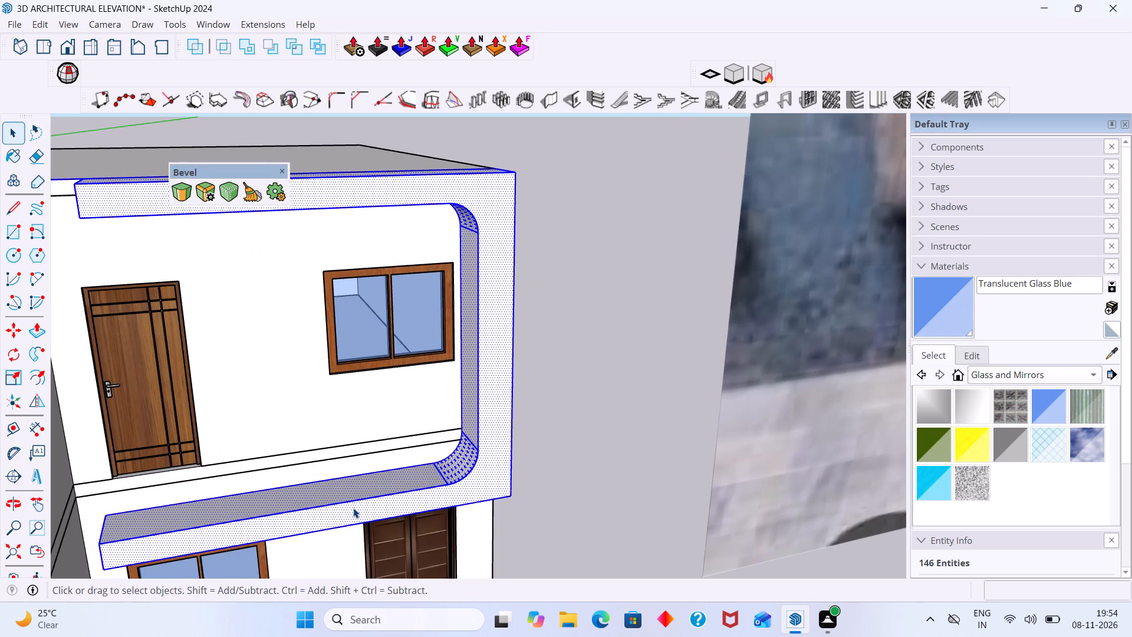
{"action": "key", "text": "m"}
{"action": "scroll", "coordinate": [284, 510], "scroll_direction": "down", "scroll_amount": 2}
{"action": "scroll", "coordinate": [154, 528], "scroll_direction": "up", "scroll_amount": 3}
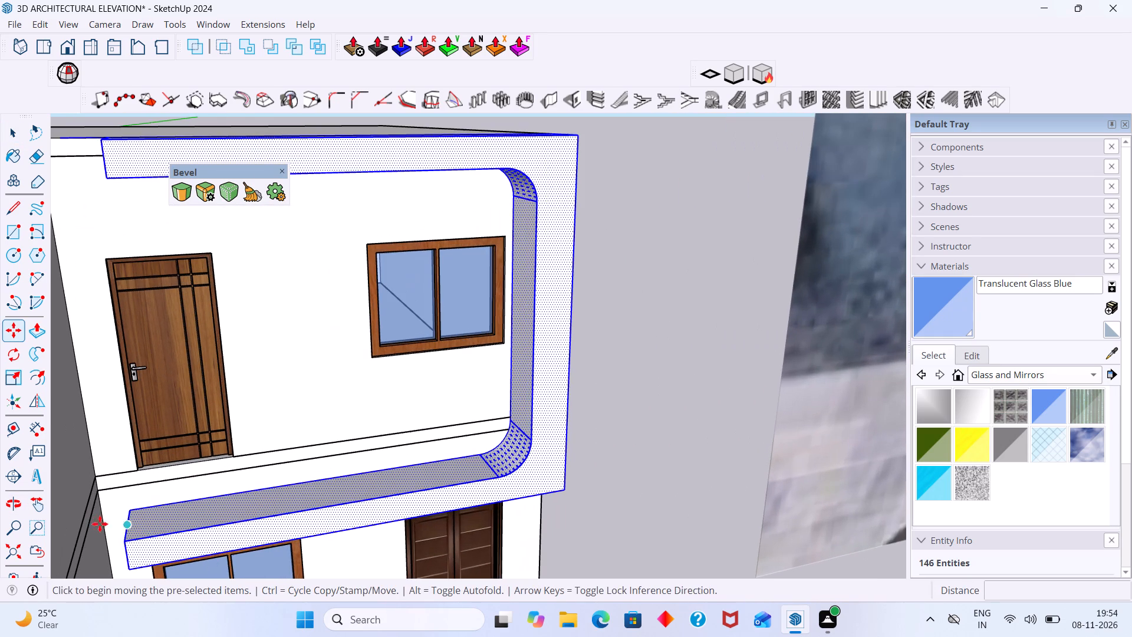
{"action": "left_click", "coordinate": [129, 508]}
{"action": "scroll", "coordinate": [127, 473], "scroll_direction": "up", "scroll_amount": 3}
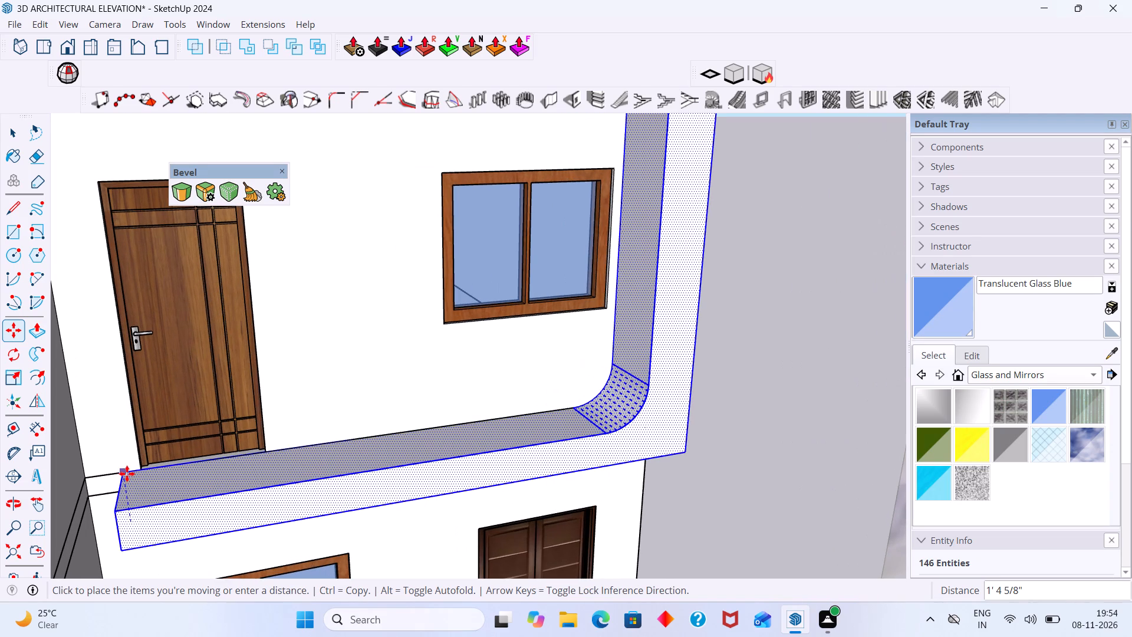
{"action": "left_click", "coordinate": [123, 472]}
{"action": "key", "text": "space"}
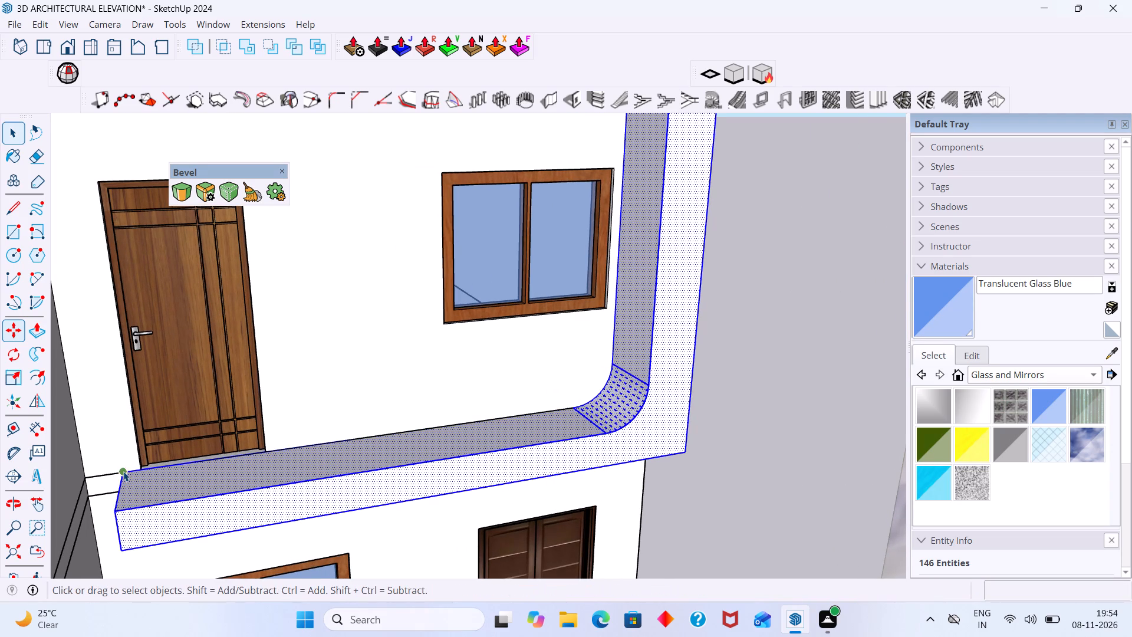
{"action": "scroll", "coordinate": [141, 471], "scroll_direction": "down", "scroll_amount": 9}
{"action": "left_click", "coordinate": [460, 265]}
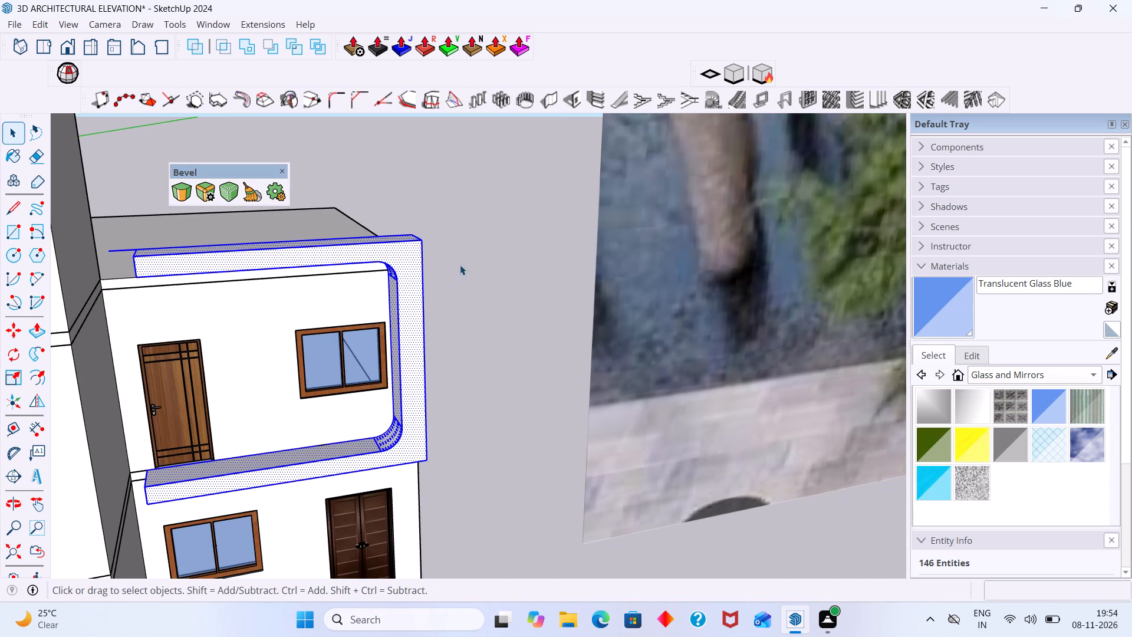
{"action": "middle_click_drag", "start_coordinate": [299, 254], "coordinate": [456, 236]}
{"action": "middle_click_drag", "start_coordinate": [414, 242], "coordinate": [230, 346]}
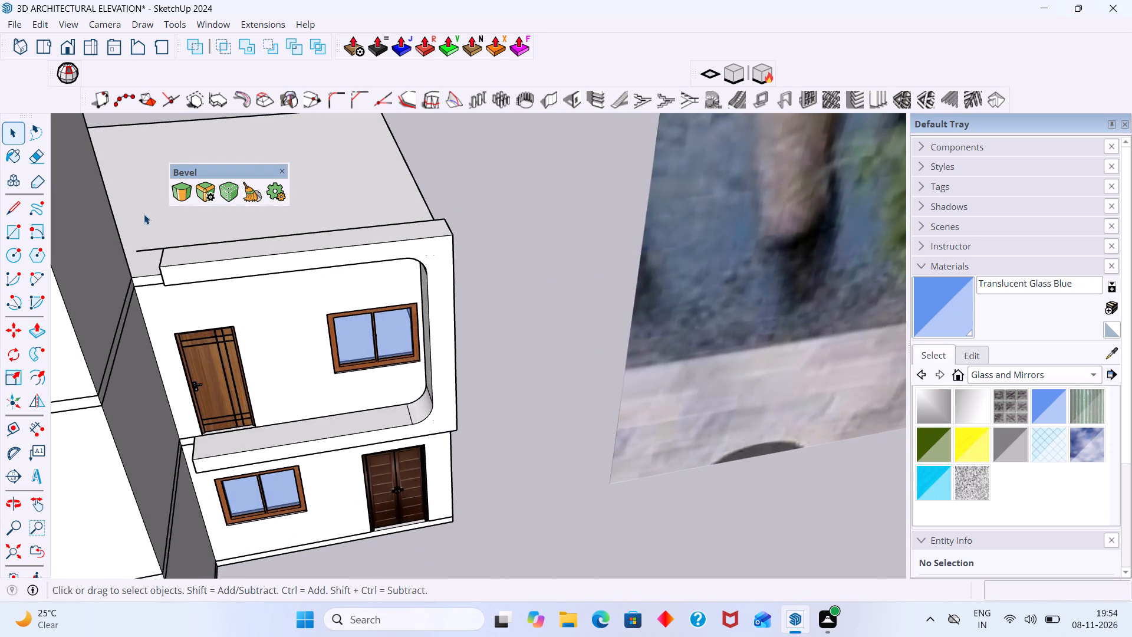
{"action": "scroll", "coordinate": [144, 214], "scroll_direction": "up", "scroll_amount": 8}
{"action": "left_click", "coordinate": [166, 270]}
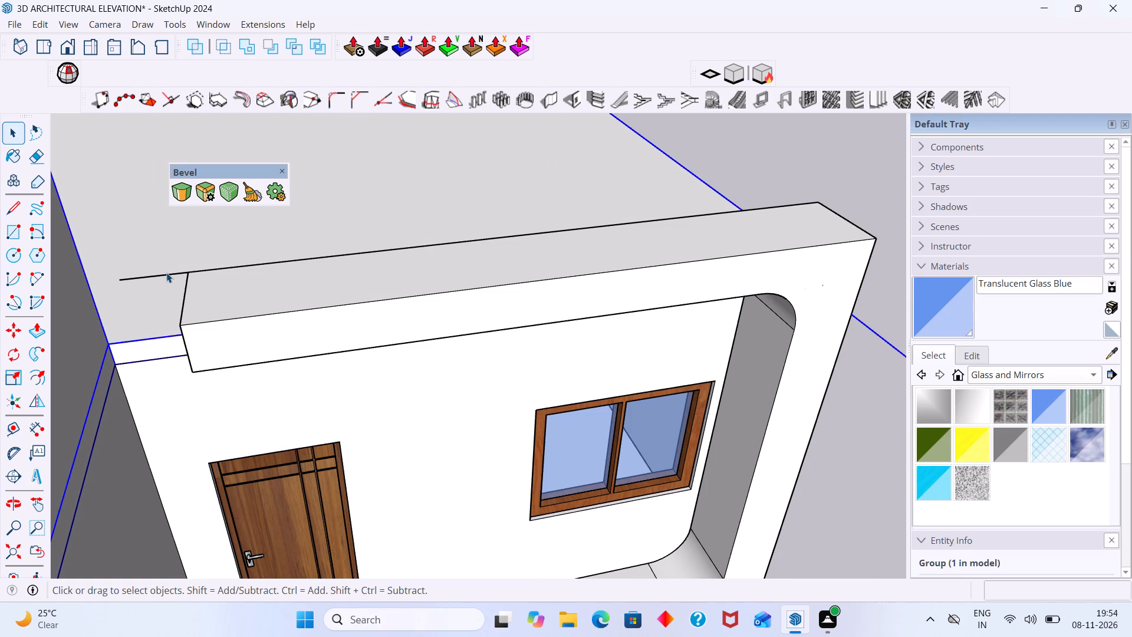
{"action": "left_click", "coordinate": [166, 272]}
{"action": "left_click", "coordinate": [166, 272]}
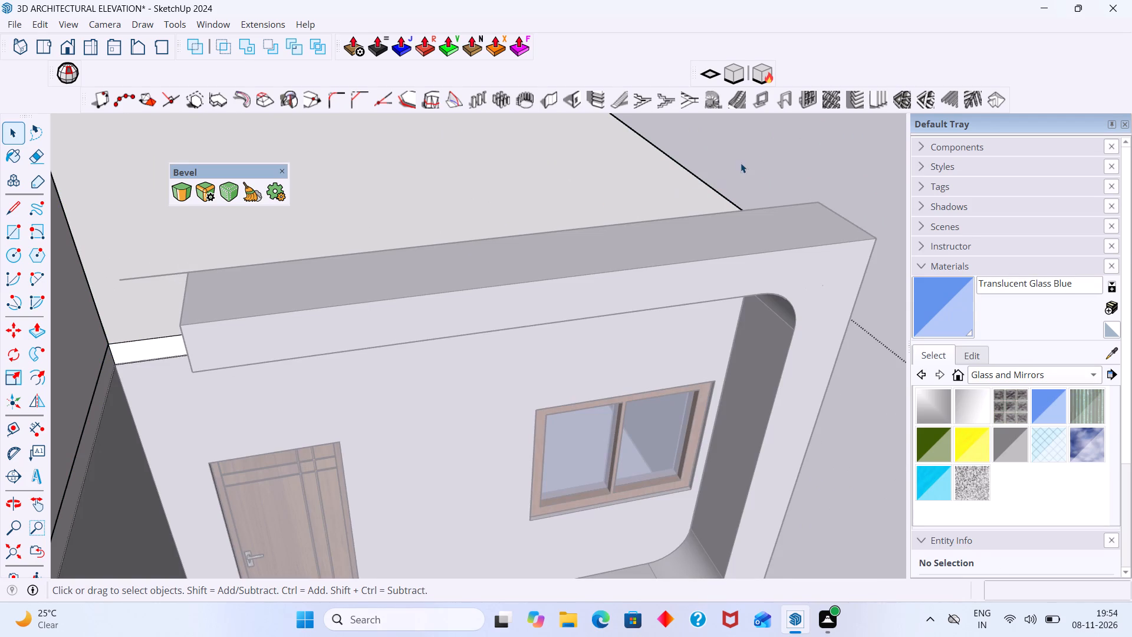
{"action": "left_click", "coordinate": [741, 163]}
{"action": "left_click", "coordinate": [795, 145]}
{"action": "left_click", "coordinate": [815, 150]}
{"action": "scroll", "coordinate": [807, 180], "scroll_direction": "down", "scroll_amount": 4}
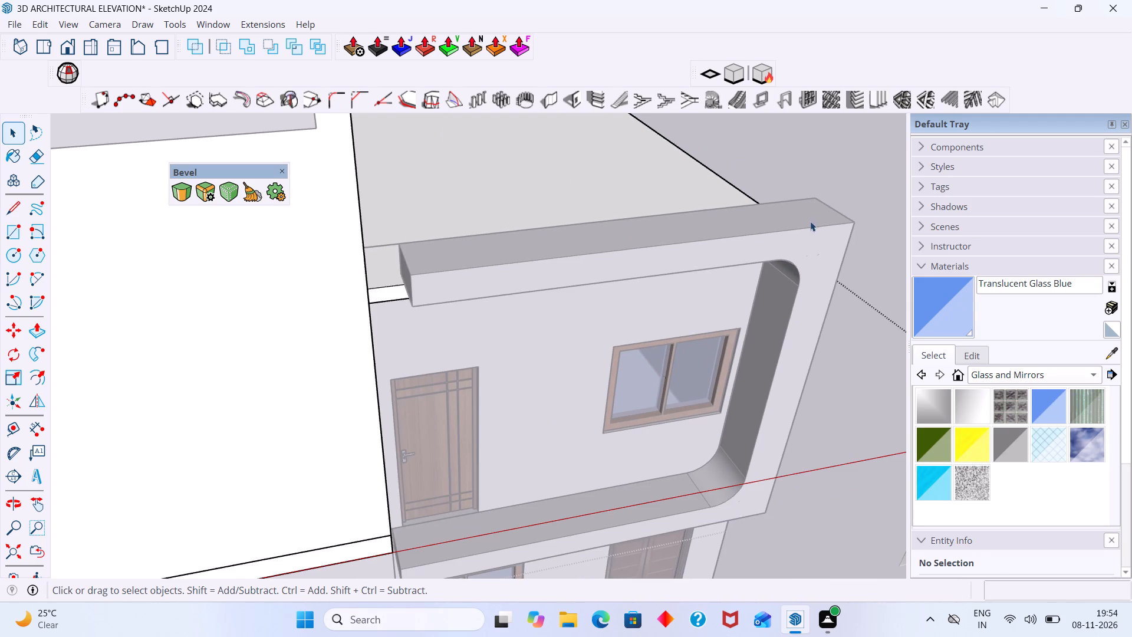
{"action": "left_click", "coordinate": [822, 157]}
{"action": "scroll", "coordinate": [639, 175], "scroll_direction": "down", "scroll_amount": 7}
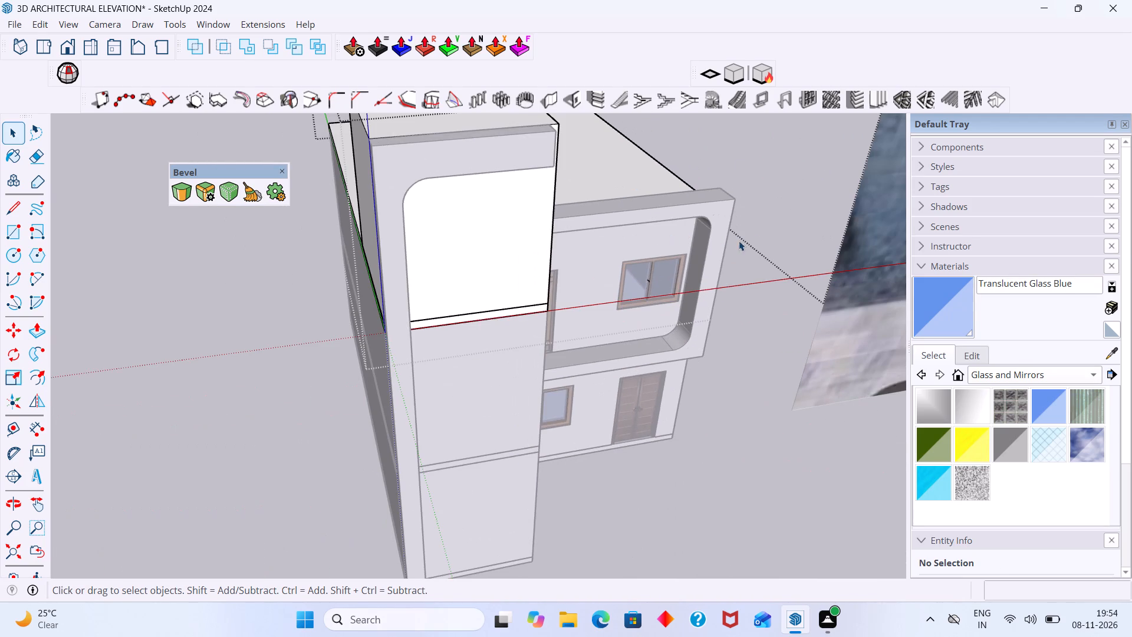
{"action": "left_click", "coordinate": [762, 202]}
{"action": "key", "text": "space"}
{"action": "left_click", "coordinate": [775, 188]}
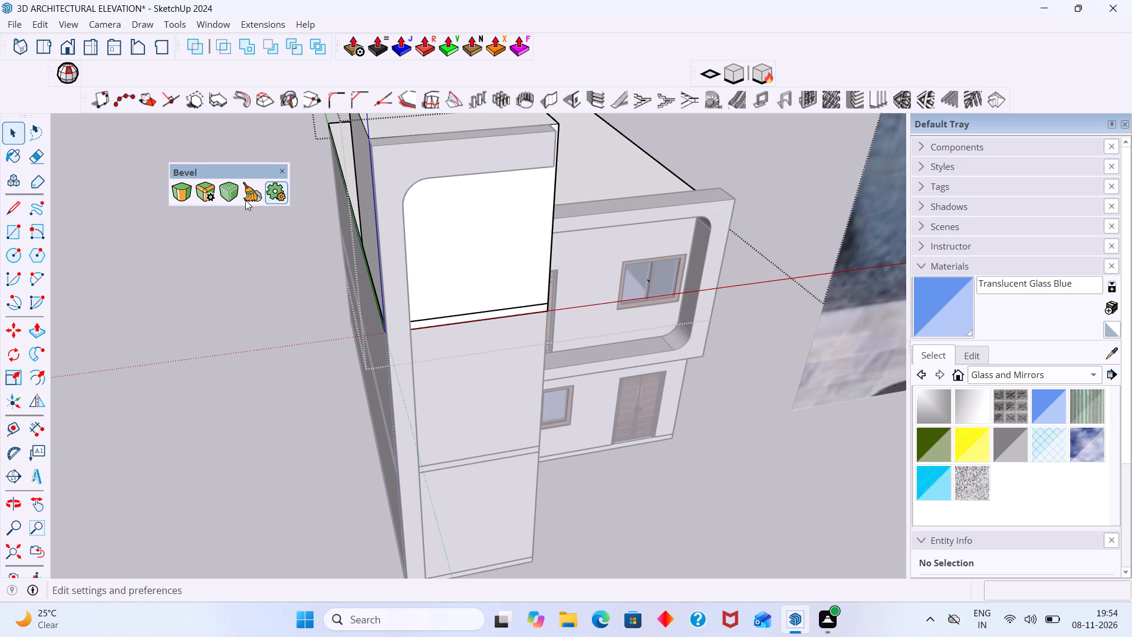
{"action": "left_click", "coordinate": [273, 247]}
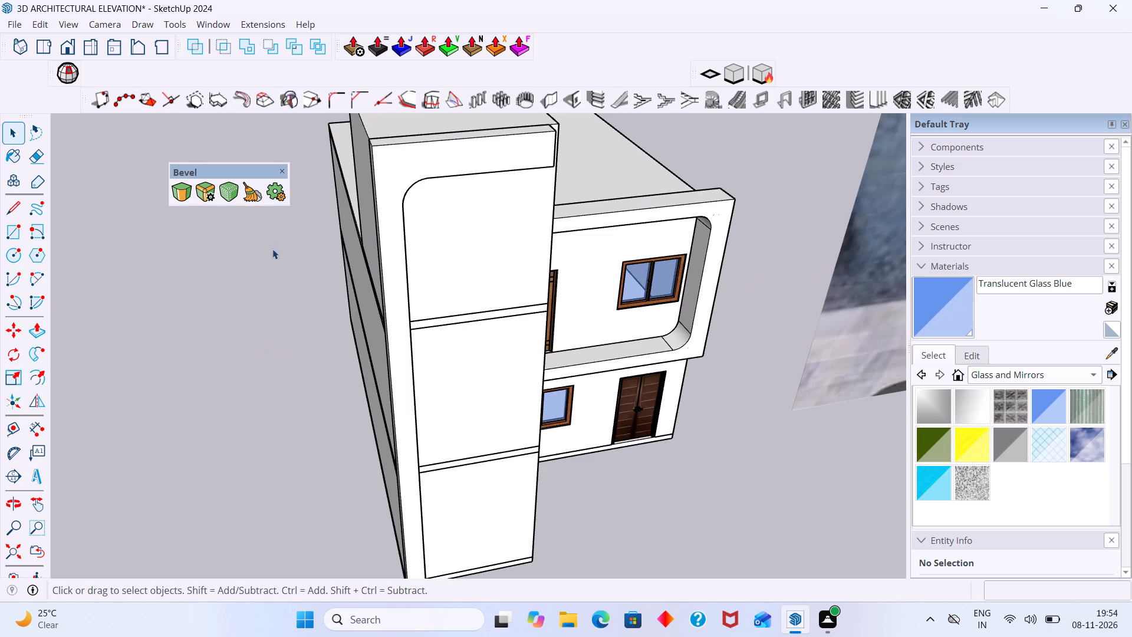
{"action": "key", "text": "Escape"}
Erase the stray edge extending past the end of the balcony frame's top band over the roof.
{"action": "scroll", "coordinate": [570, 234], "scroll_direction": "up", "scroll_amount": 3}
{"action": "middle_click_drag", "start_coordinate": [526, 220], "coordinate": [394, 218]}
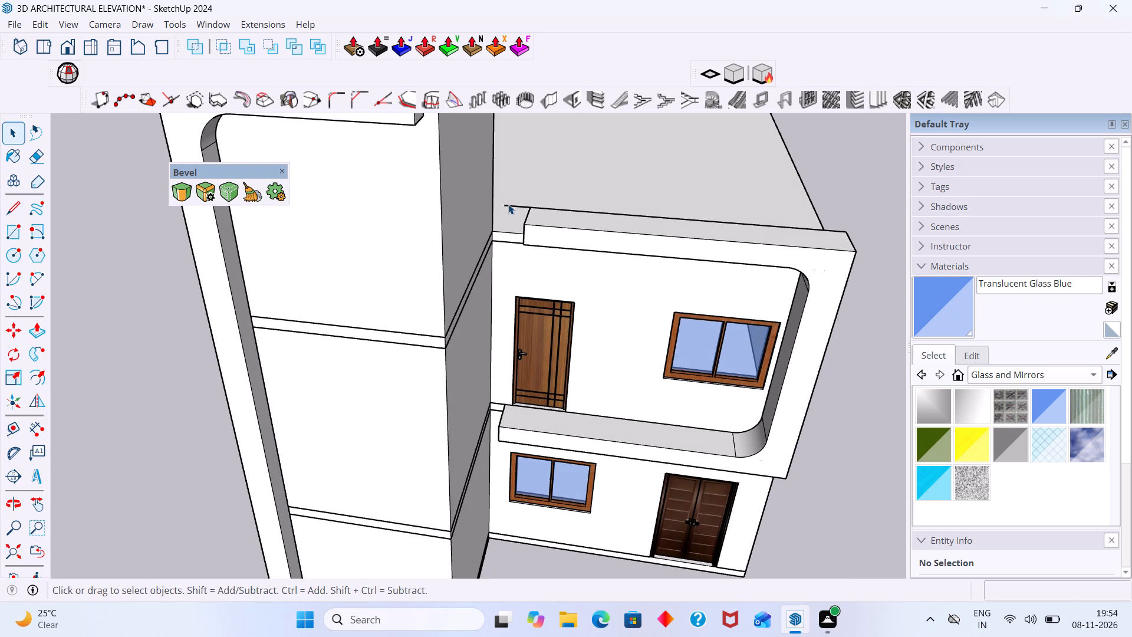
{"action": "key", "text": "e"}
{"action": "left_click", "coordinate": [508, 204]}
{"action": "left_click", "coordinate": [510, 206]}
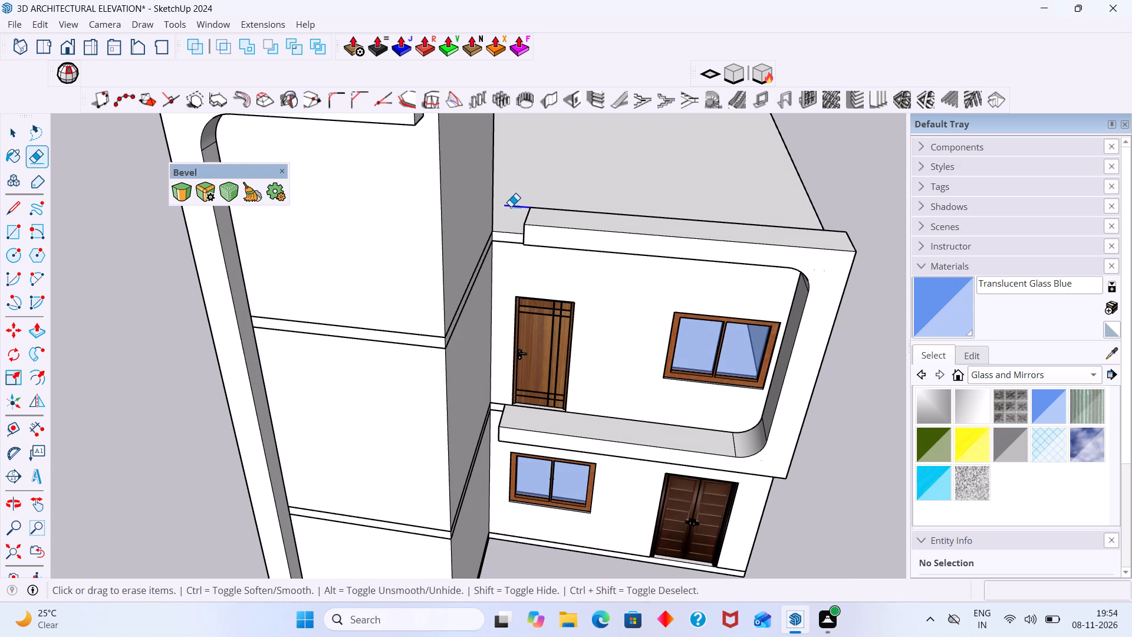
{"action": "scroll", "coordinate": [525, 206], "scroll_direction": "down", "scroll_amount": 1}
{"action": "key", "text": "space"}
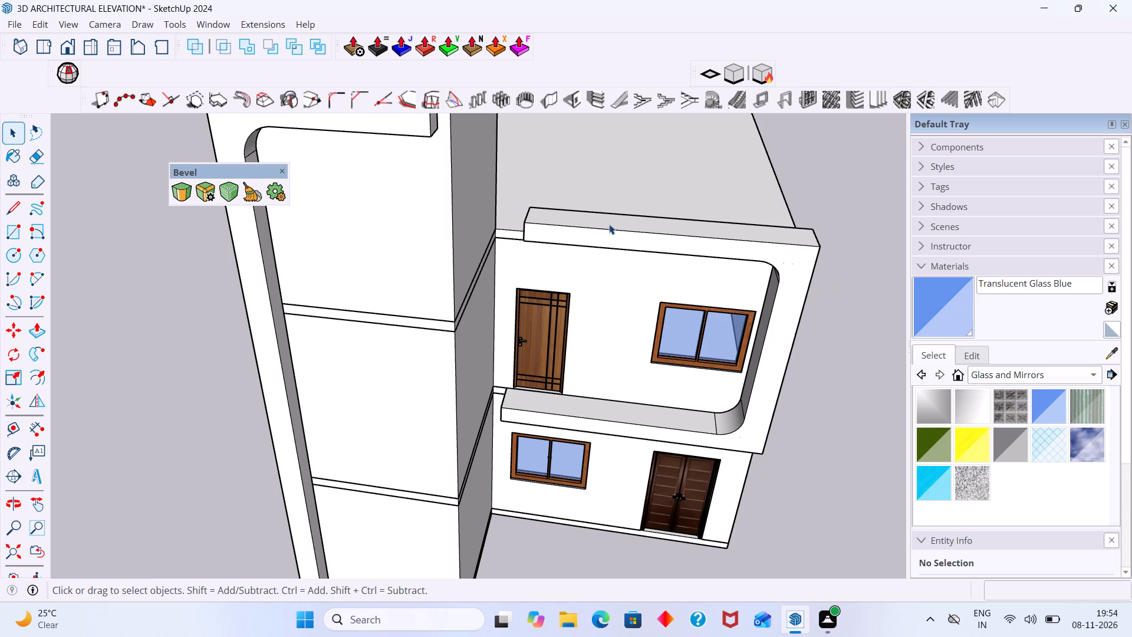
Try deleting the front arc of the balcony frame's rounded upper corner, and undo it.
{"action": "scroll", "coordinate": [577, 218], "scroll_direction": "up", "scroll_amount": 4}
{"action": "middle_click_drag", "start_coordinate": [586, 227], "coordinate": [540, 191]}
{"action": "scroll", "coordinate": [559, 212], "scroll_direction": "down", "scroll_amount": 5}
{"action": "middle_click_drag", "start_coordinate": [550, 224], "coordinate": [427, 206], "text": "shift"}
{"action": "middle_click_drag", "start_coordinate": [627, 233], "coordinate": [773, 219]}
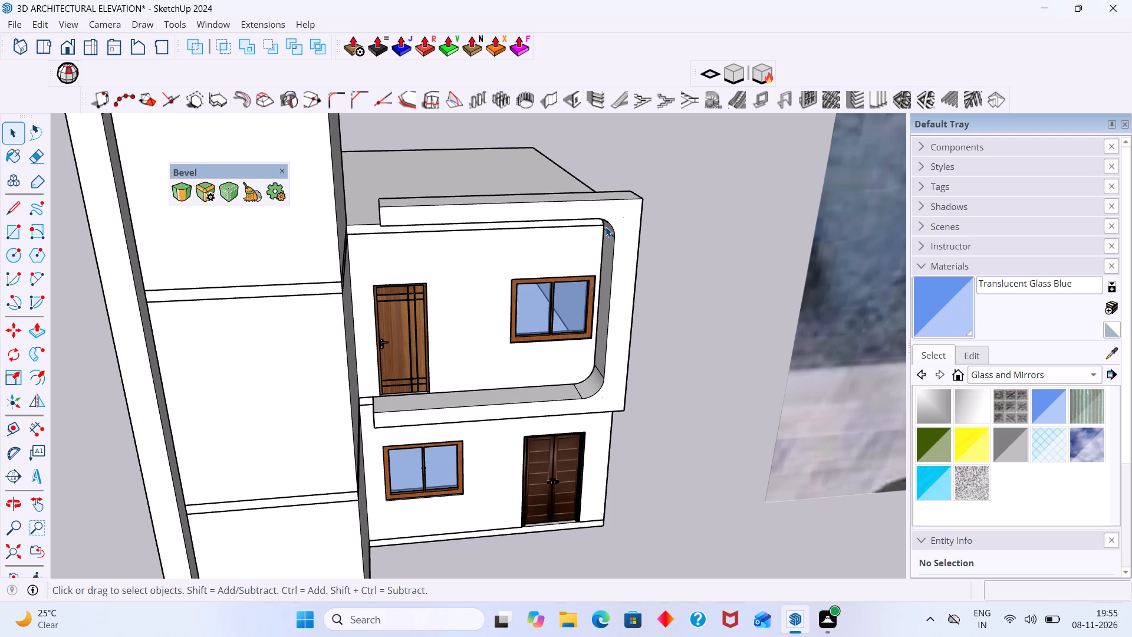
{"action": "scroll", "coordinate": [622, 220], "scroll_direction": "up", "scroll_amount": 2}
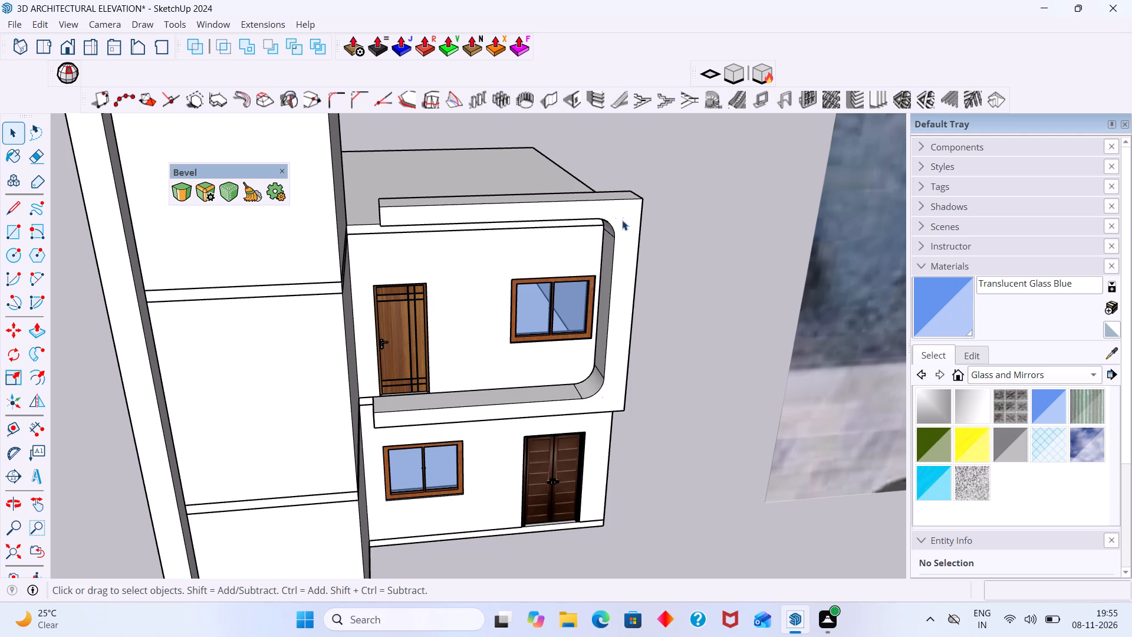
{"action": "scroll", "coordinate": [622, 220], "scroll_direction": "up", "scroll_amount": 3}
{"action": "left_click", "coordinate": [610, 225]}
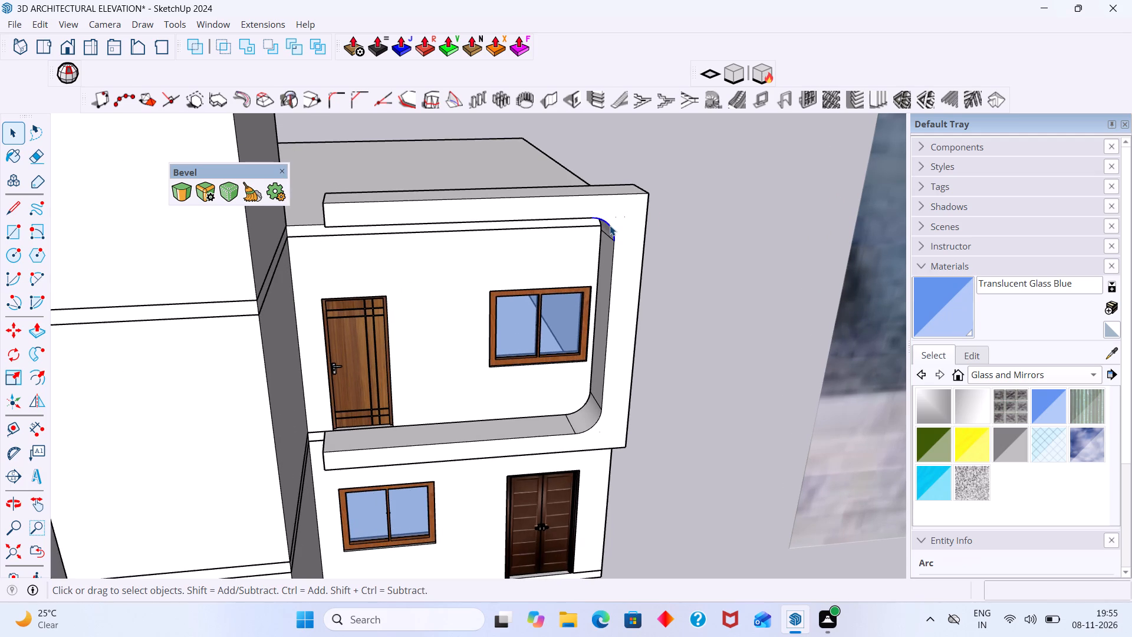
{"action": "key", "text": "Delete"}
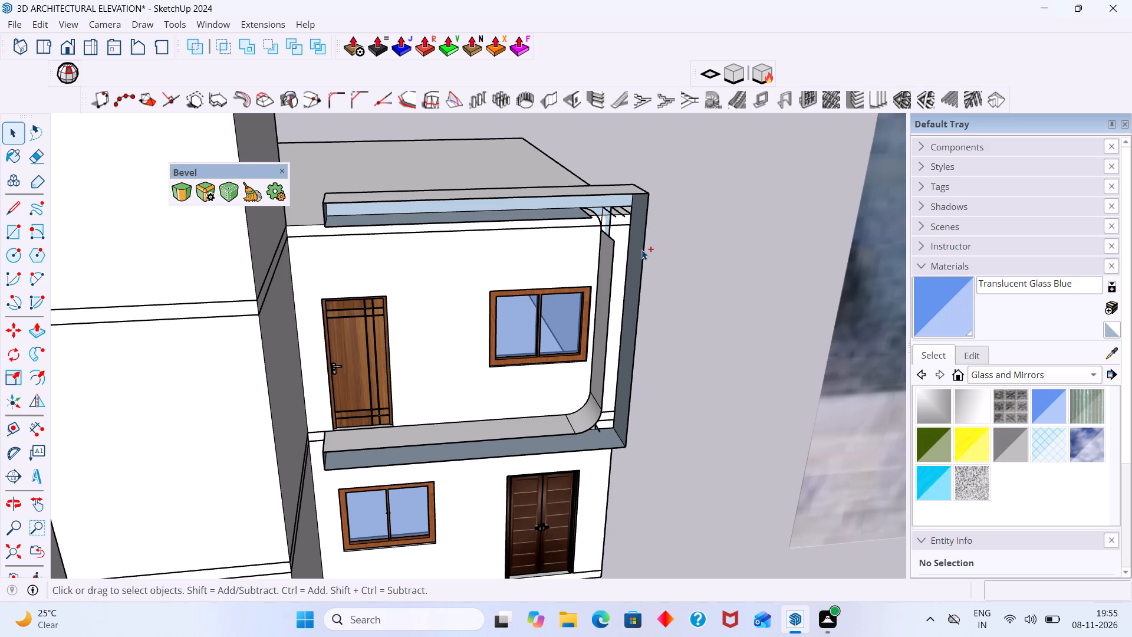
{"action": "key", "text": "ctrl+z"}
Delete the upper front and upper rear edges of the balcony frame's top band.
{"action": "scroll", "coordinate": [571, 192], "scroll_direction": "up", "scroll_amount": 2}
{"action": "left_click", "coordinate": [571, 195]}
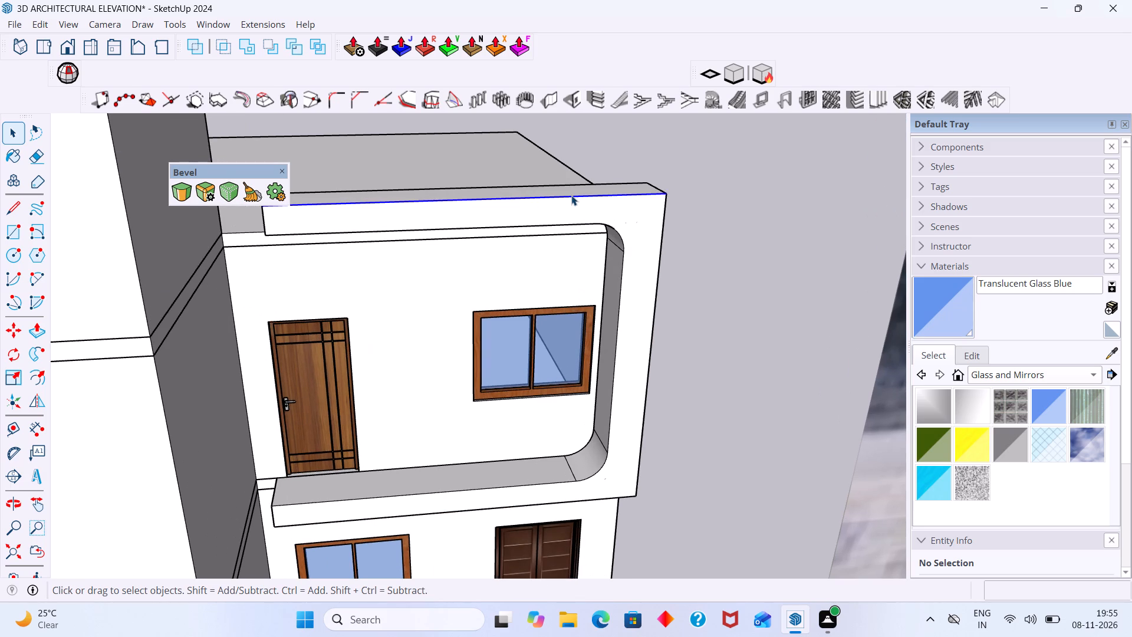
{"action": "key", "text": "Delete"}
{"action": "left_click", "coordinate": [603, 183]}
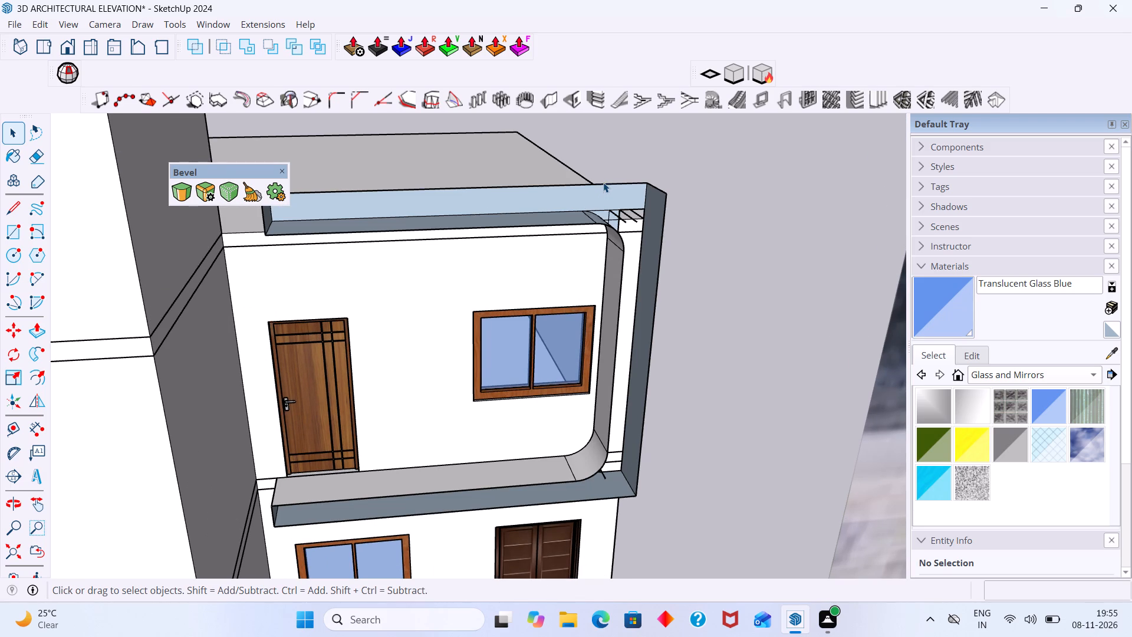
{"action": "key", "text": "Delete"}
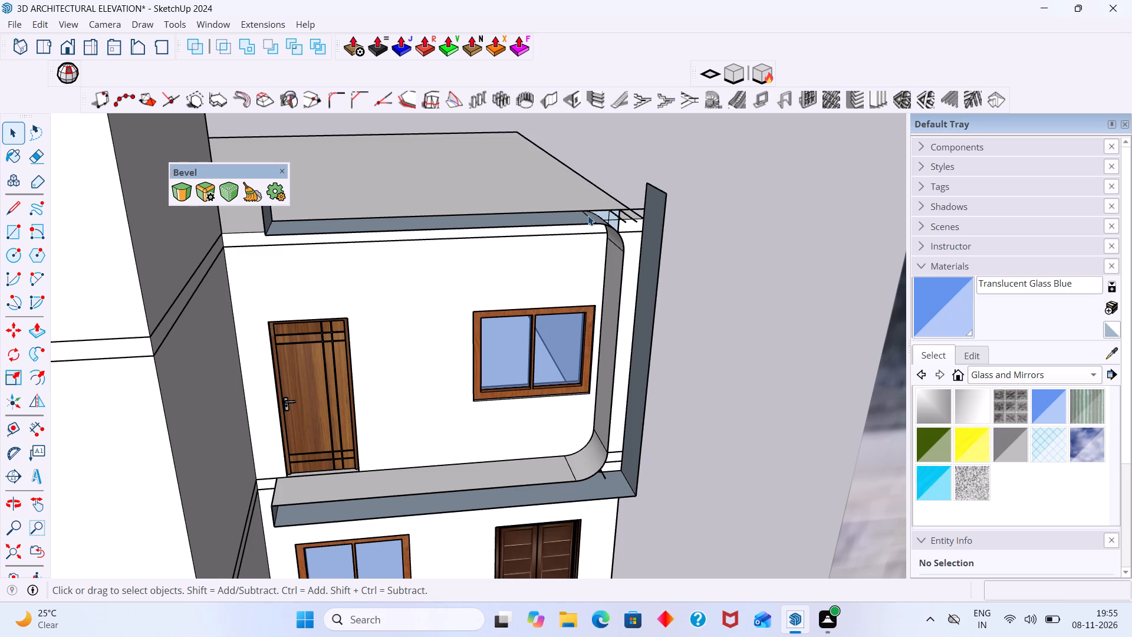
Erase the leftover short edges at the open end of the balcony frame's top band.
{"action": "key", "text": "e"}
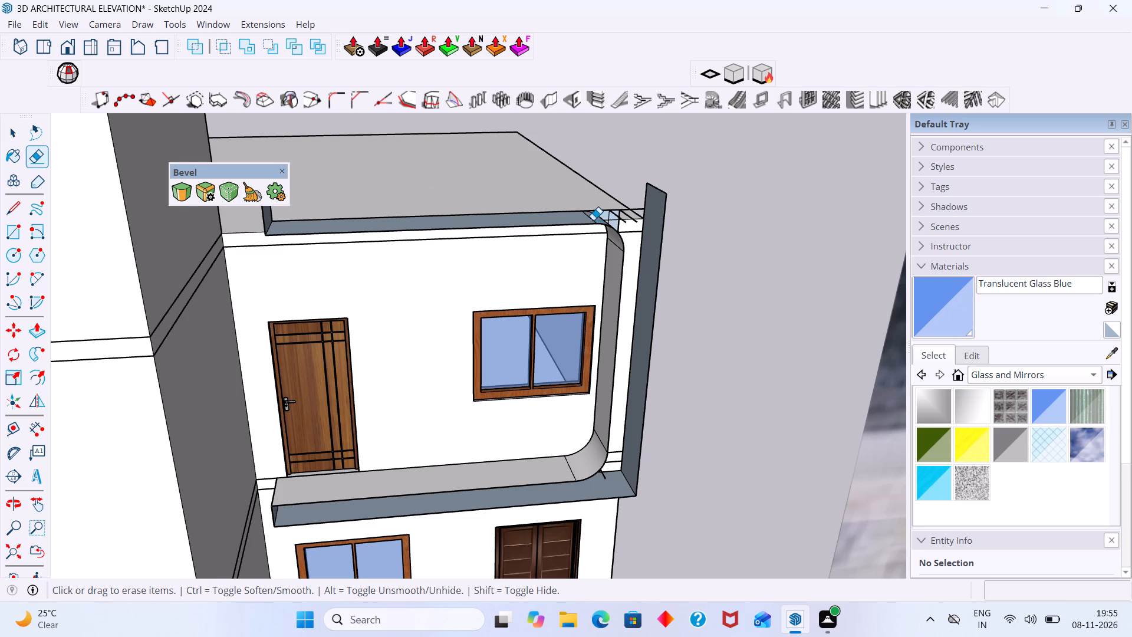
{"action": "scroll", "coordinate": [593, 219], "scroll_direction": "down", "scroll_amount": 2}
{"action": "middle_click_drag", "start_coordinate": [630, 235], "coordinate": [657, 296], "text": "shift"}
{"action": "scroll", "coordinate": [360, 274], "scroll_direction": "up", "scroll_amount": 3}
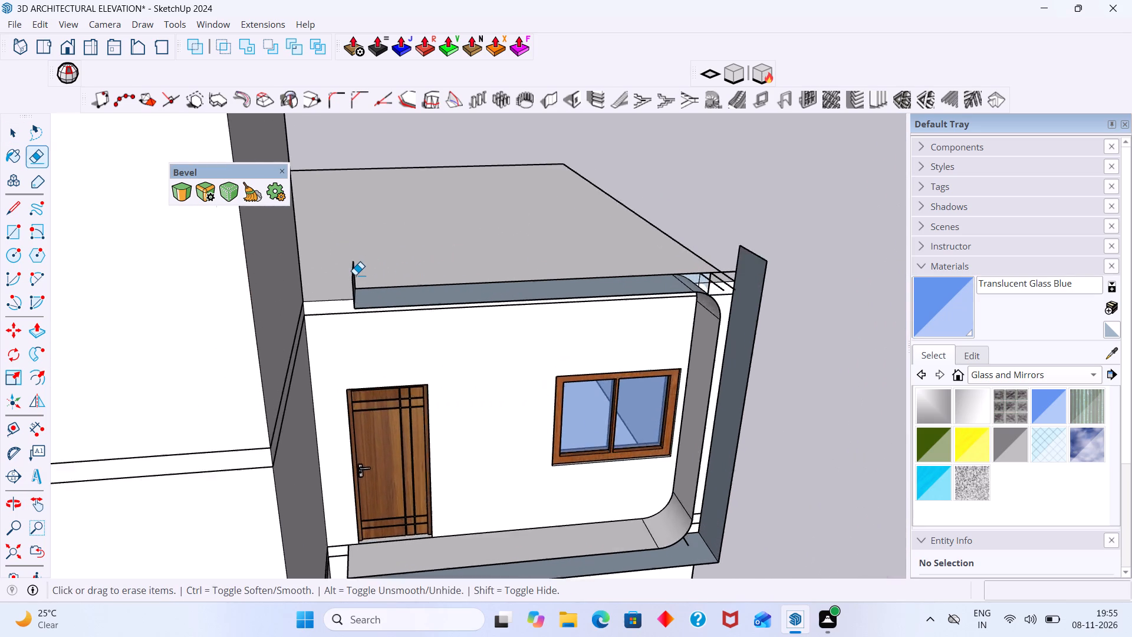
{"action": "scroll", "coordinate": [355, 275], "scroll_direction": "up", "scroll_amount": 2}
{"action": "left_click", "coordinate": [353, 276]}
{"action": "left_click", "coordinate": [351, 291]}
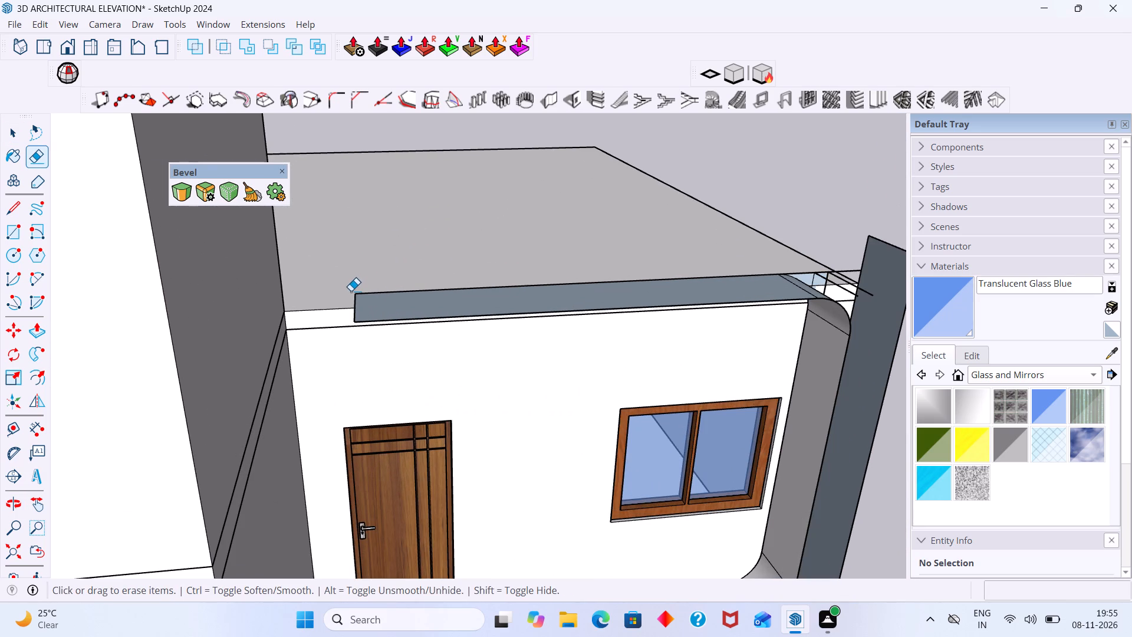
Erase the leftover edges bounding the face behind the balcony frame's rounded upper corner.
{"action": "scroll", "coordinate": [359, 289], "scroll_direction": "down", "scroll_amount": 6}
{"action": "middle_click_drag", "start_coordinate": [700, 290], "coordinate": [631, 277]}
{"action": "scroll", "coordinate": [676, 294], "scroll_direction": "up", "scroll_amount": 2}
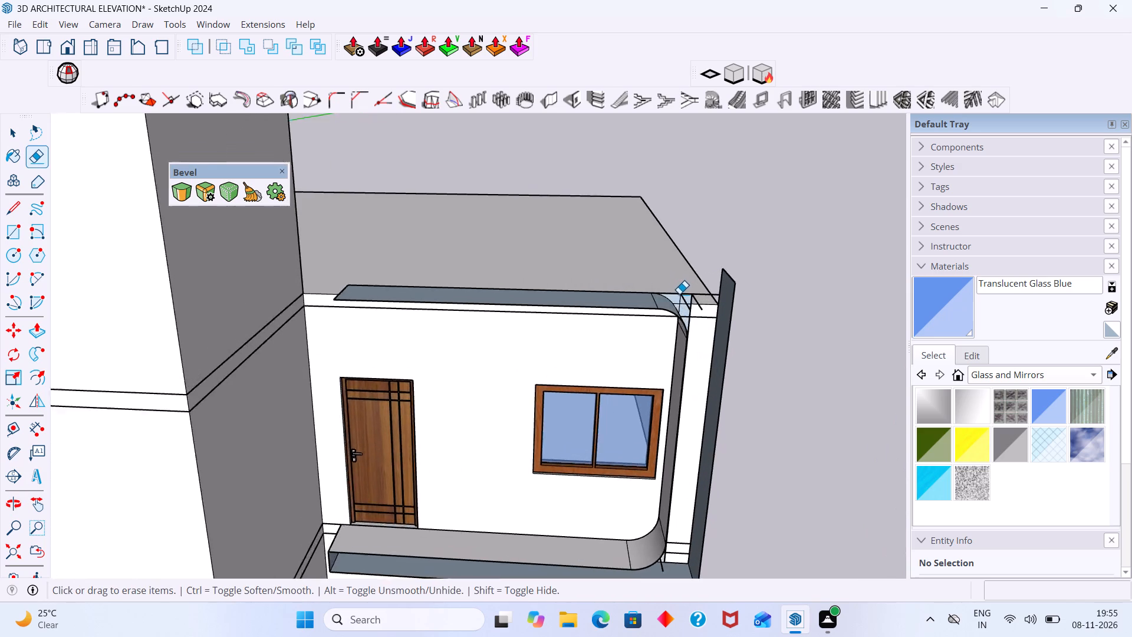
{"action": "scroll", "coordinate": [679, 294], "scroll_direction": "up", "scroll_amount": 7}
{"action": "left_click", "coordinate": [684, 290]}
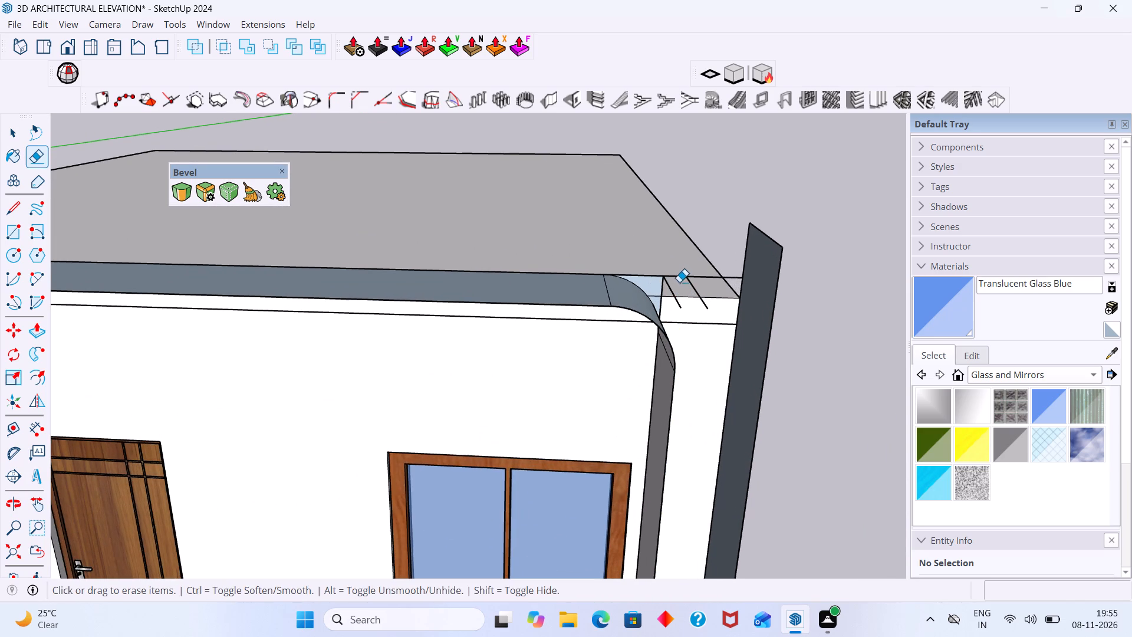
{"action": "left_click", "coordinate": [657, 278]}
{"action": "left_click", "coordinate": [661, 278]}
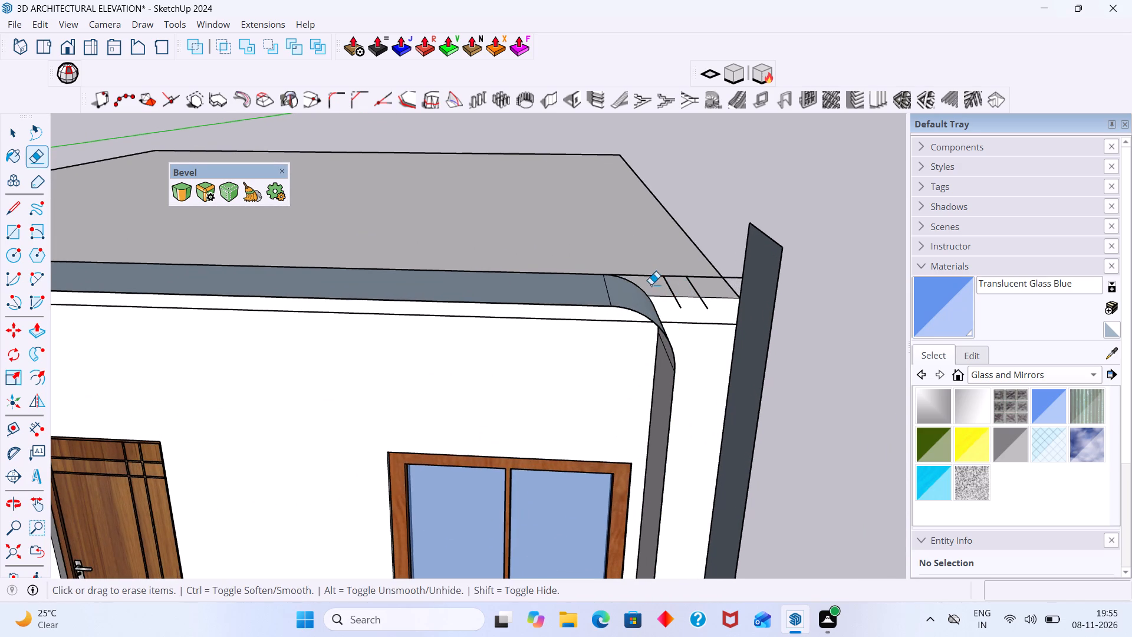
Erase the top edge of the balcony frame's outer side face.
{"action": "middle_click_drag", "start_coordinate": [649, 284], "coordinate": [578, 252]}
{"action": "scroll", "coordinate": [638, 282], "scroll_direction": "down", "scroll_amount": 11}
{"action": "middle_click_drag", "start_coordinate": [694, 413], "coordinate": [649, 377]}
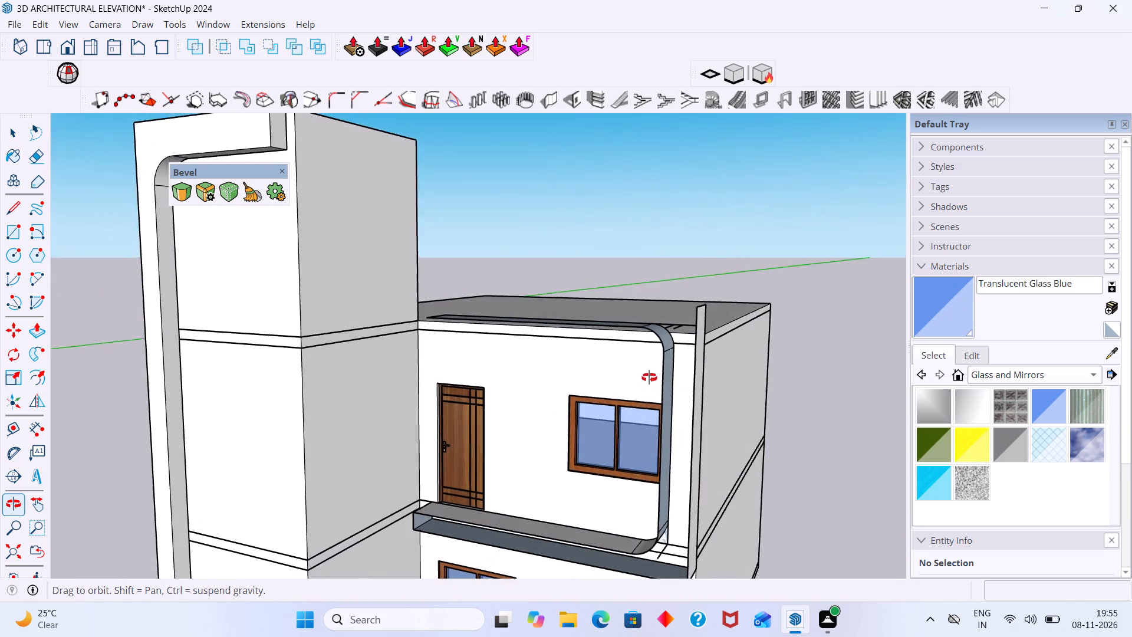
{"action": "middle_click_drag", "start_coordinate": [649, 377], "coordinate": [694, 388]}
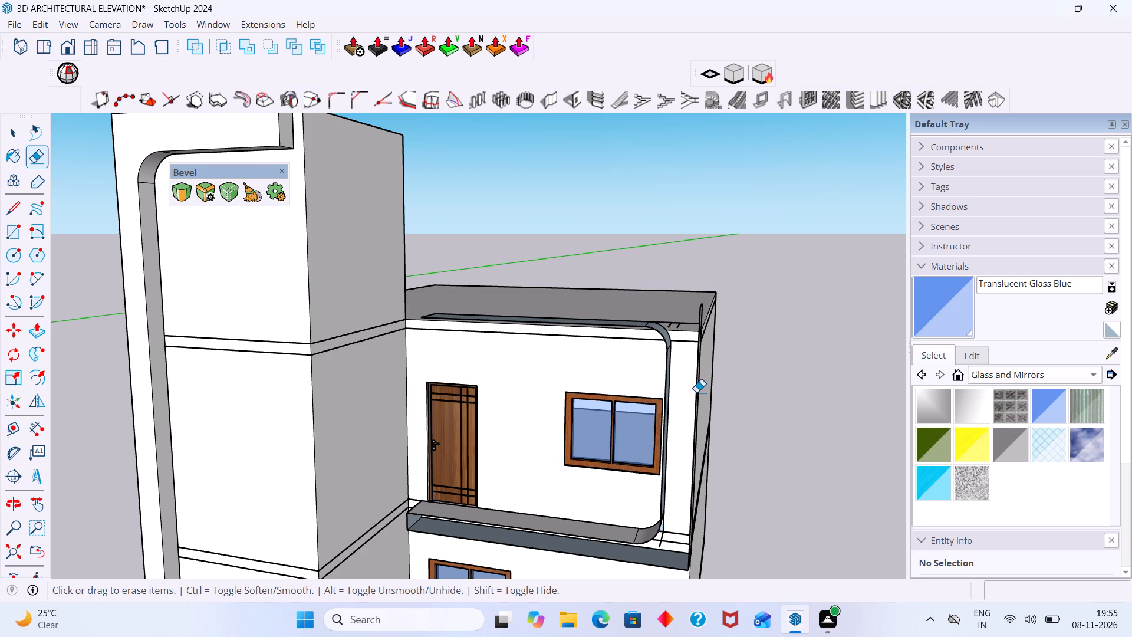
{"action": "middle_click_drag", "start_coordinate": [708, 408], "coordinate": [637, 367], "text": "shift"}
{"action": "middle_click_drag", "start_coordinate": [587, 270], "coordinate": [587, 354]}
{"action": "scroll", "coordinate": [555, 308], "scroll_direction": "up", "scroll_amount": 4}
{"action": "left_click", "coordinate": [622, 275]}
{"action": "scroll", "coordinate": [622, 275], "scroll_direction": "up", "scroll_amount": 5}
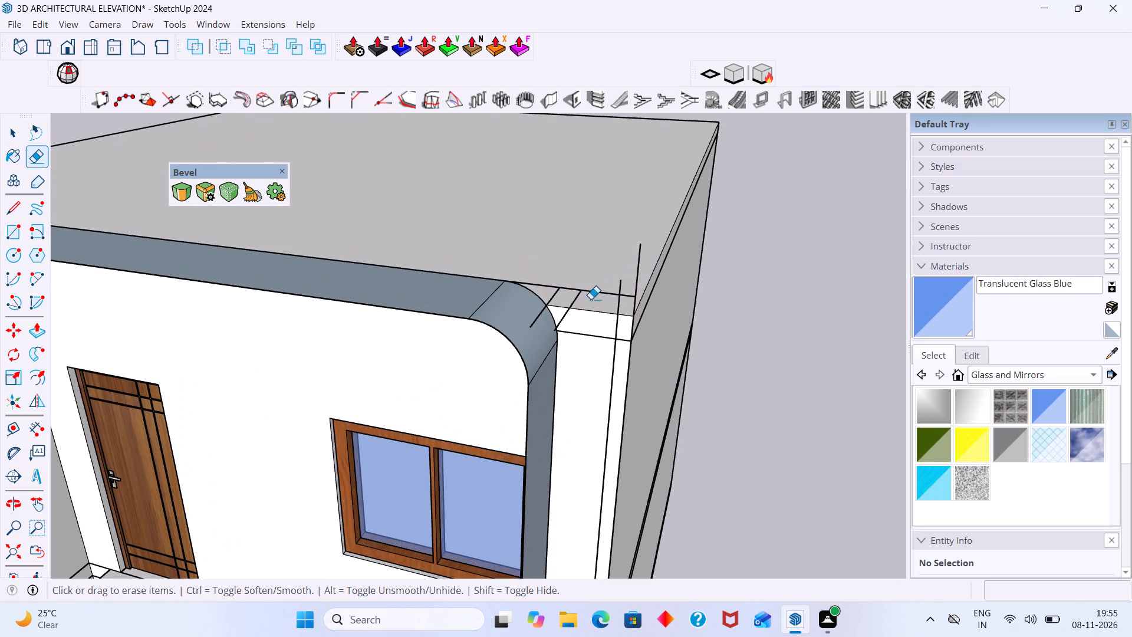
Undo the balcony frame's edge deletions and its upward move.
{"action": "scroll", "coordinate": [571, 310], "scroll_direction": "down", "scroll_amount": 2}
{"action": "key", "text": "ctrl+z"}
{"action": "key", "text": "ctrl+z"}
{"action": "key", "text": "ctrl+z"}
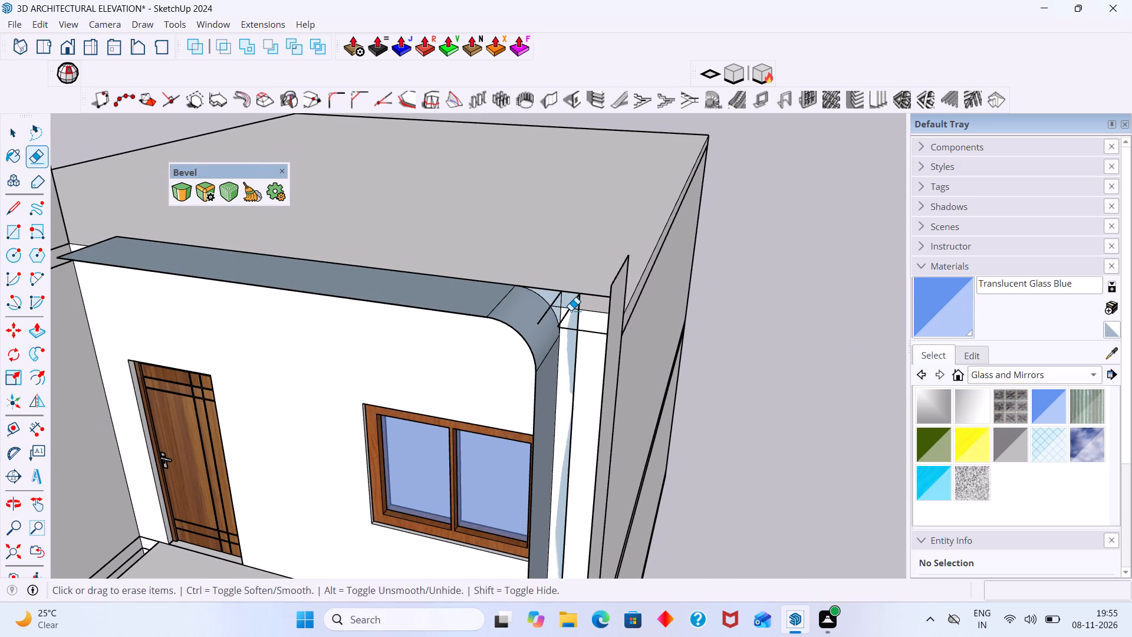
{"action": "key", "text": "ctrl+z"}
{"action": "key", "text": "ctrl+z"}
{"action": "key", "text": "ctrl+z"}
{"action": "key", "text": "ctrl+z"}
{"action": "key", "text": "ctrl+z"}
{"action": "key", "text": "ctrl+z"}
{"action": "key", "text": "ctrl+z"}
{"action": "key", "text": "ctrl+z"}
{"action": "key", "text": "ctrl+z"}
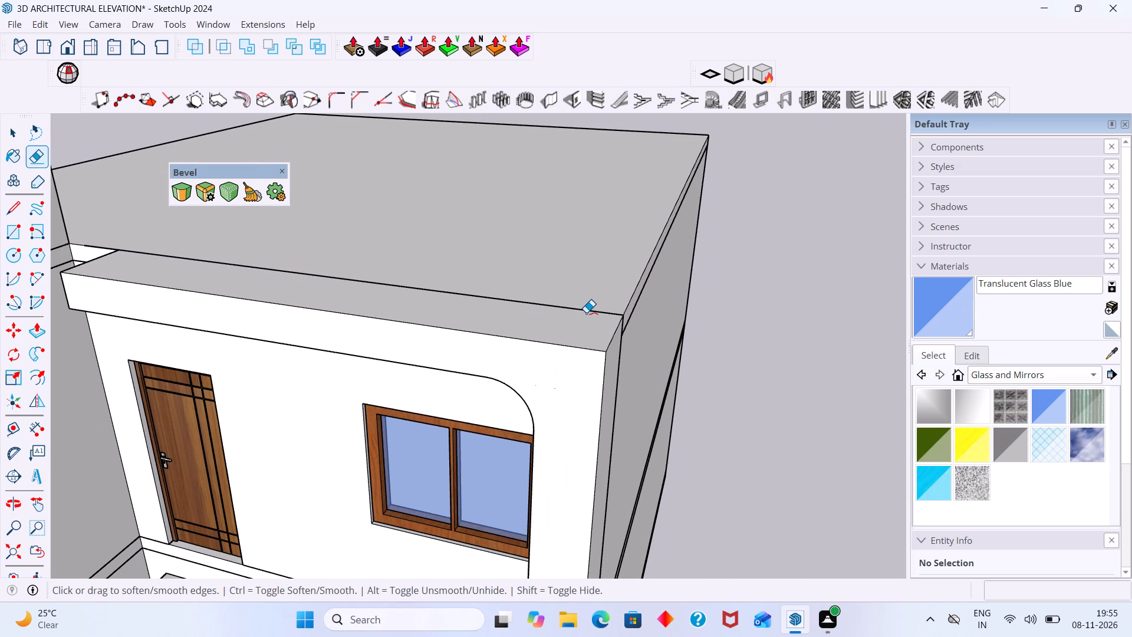
Delete the upper front edge of the balcony frame's bottom band, along with the faces it bounds.
{"action": "scroll", "coordinate": [586, 313], "scroll_direction": "down", "scroll_amount": 7}
{"action": "key", "text": "space"}
{"action": "left_click", "coordinate": [716, 321]}
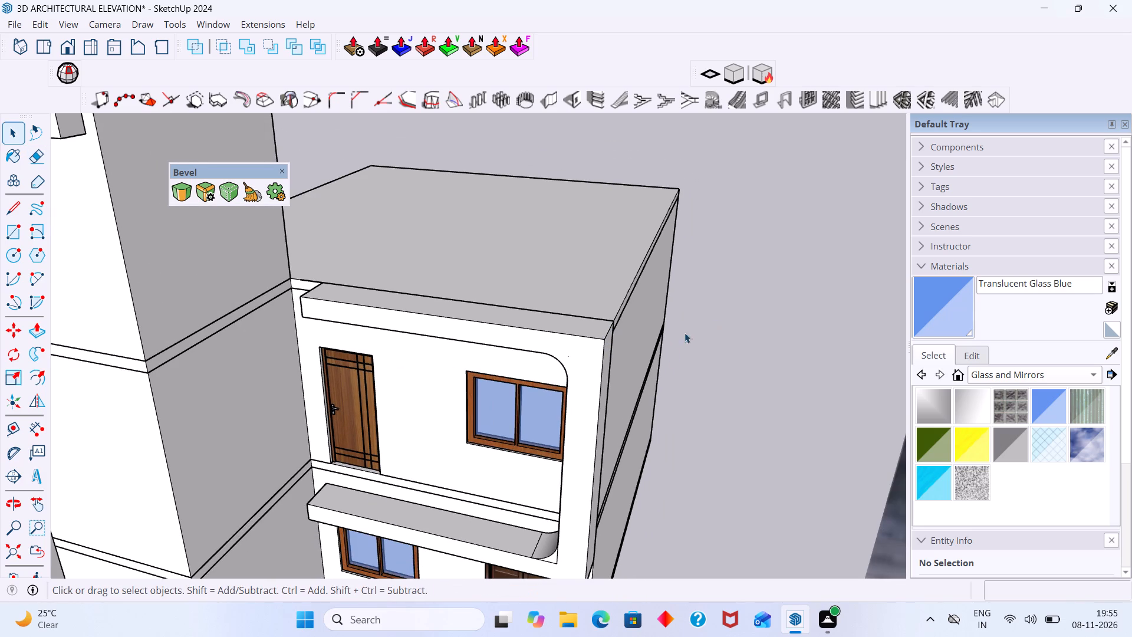
{"action": "scroll", "coordinate": [662, 355], "scroll_direction": "down", "scroll_amount": 6}
{"action": "middle_click_drag", "start_coordinate": [636, 398], "coordinate": [830, 320]}
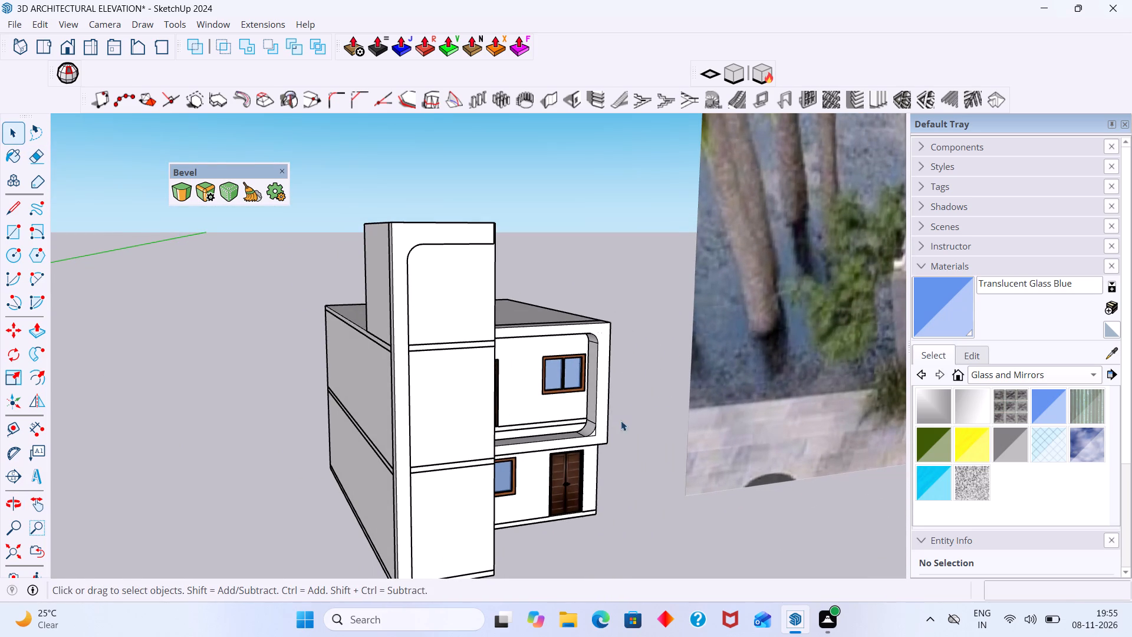
{"action": "scroll", "coordinate": [587, 427], "scroll_direction": "up", "scroll_amount": 9}
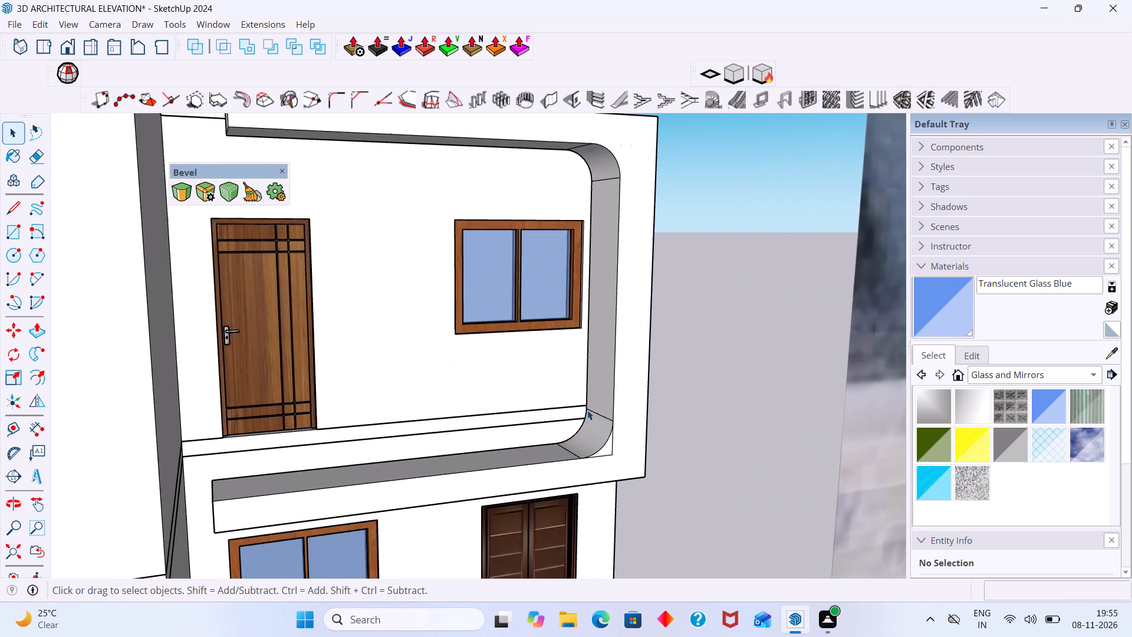
{"action": "scroll", "coordinate": [587, 410], "scroll_direction": "up", "scroll_amount": 5}
{"action": "scroll", "coordinate": [590, 411], "scroll_direction": "down", "scroll_amount": 5}
{"action": "scroll", "coordinate": [620, 415], "scroll_direction": "up", "scroll_amount": 2}
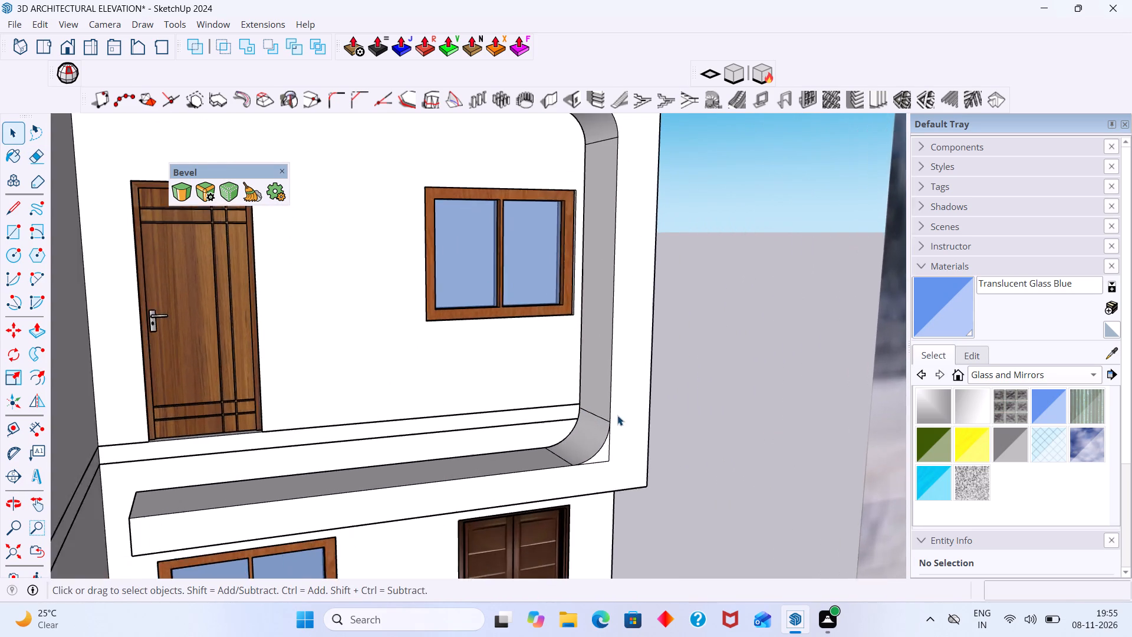
{"action": "scroll", "coordinate": [617, 415], "scroll_direction": "up", "scroll_amount": 3}
{"action": "left_click", "coordinate": [529, 484]}
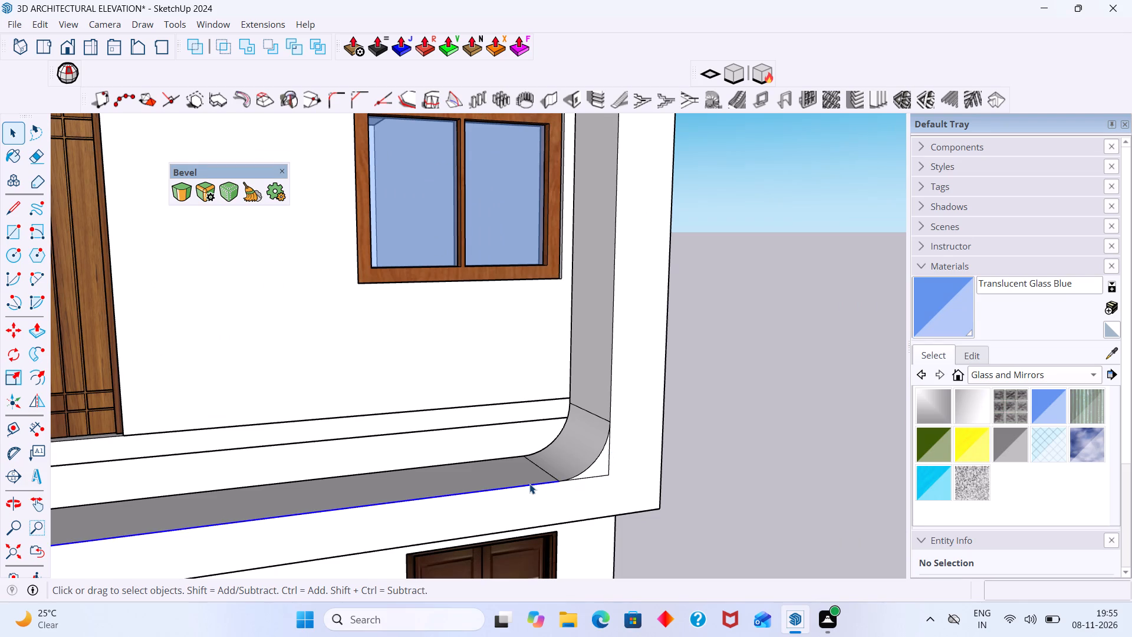
{"action": "key", "text": "Delete"}
Delete the curved surface of the balcony frame's lower rounded corner and the leftover flat pieces behind it.
{"action": "scroll", "coordinate": [546, 465], "scroll_direction": "down", "scroll_amount": 2}
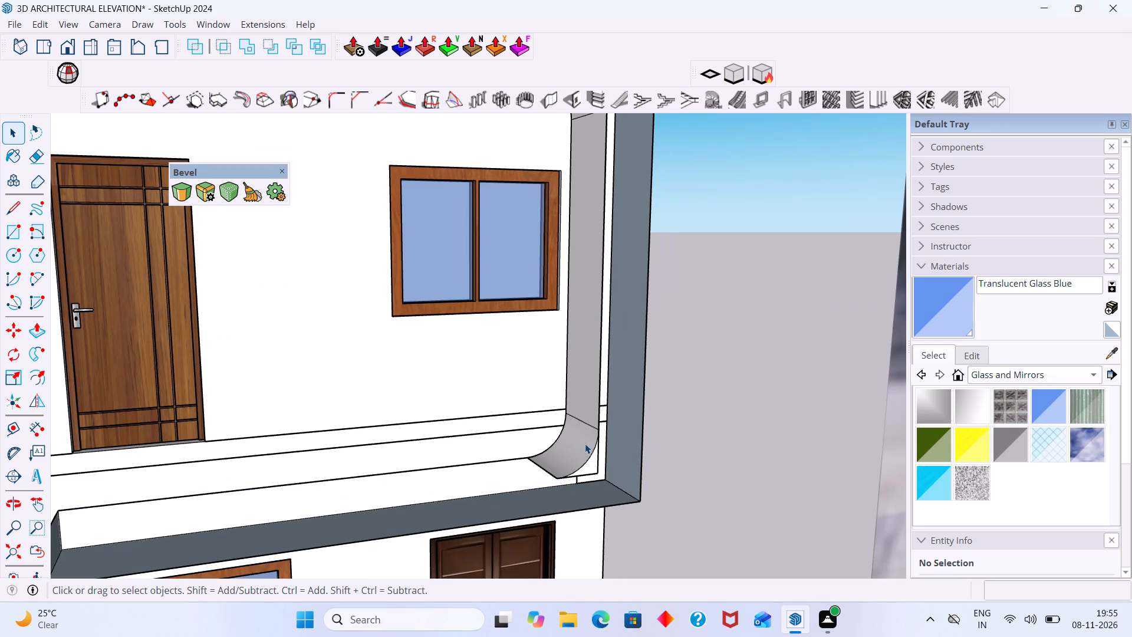
{"action": "left_click", "coordinate": [595, 444]}
{"action": "key", "text": "Delete"}
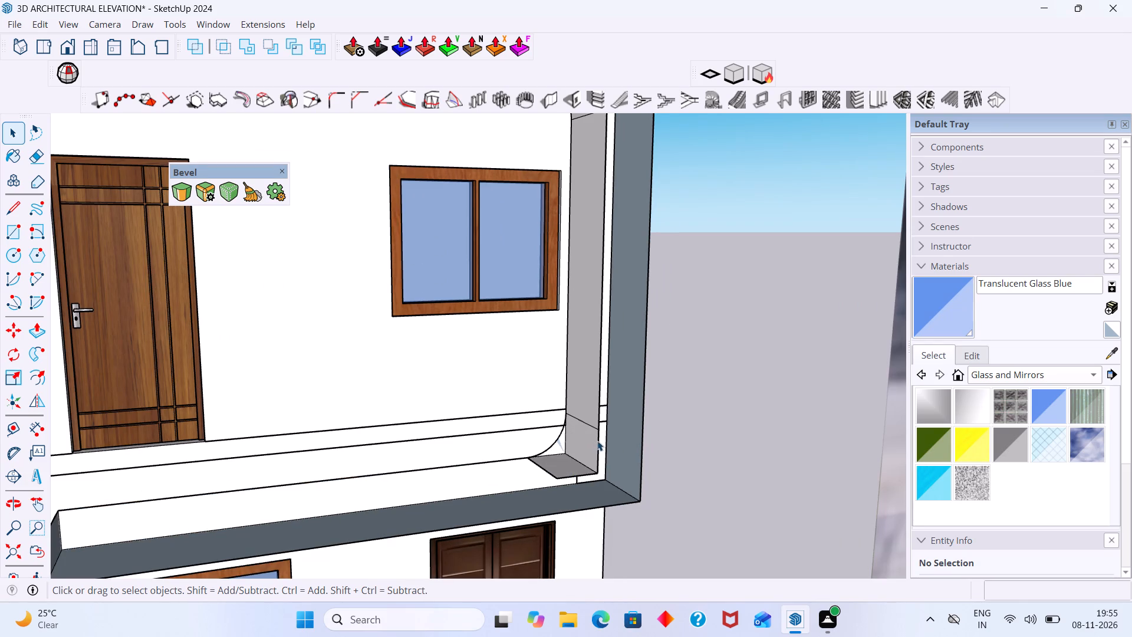
{"action": "left_click", "coordinate": [597, 441]}
{"action": "key", "text": "Delete"}
{"action": "left_click", "coordinate": [585, 470]}
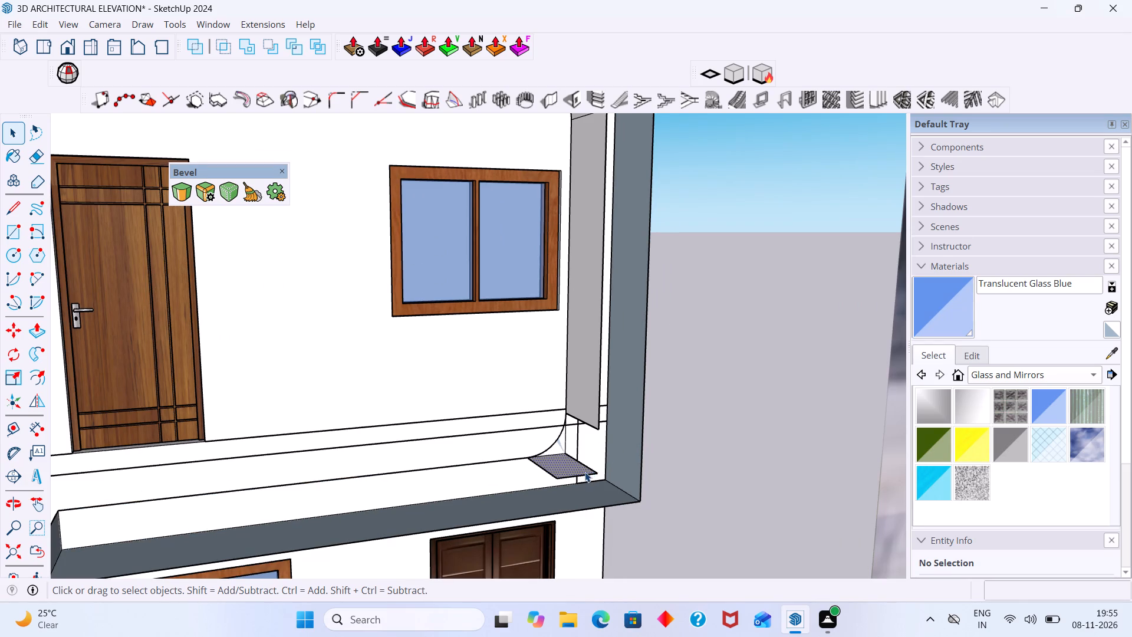
{"action": "left_click", "coordinate": [585, 473]}
{"action": "key", "text": "Delete"}
{"action": "left_click", "coordinate": [554, 475]}
{"action": "key", "text": "Delete"}
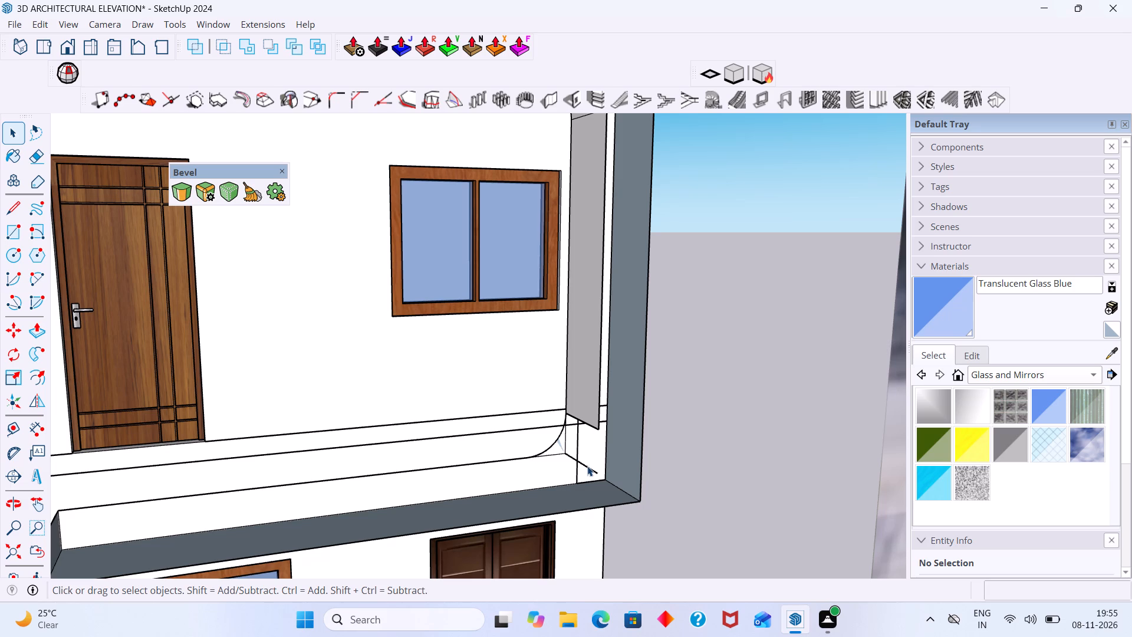
Draw a horizontal line about 1' 4 15/16" long across the front of the frame's vertical pillar, level with its inner lower end.
{"action": "key", "text": "l"}
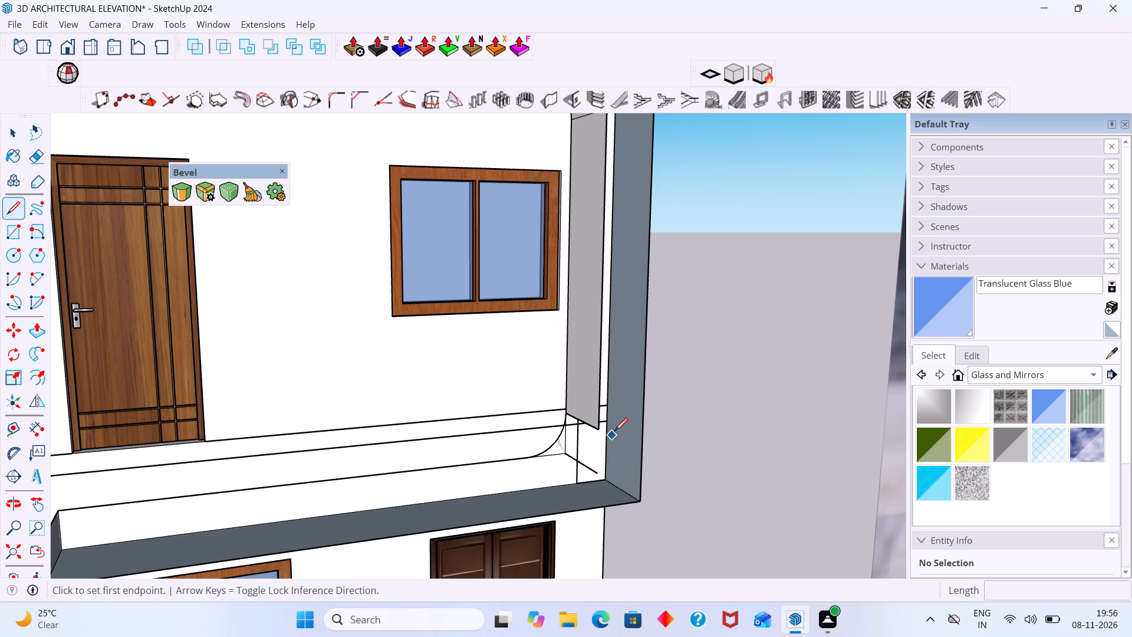
{"action": "left_click", "coordinate": [596, 431]}
{"action": "left_click", "coordinate": [644, 425]}
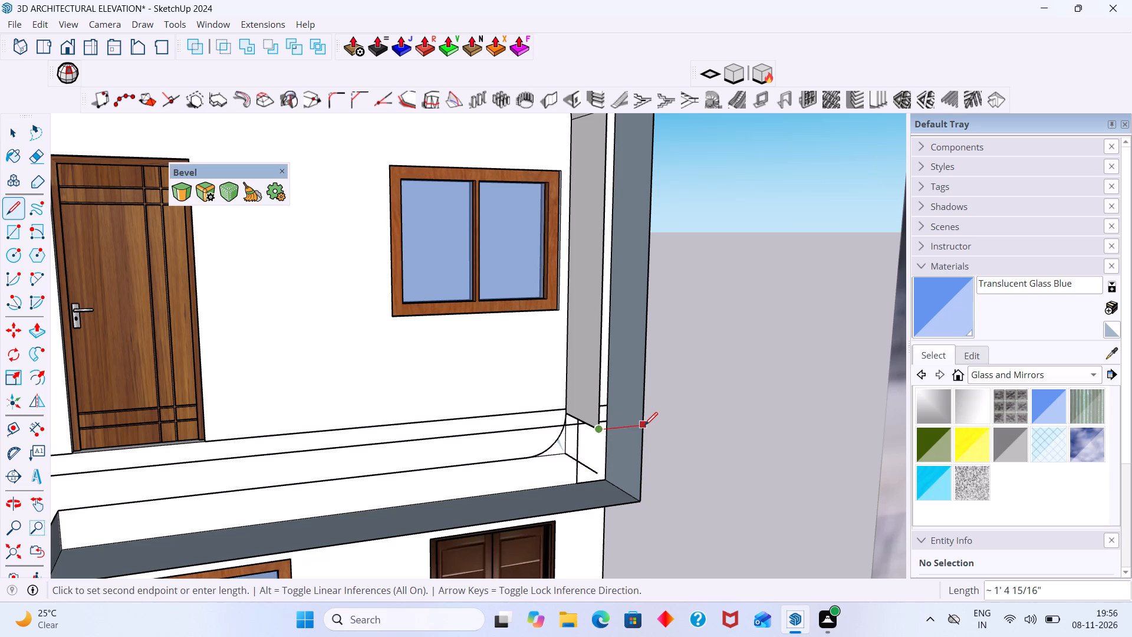
{"action": "key", "text": "space"}
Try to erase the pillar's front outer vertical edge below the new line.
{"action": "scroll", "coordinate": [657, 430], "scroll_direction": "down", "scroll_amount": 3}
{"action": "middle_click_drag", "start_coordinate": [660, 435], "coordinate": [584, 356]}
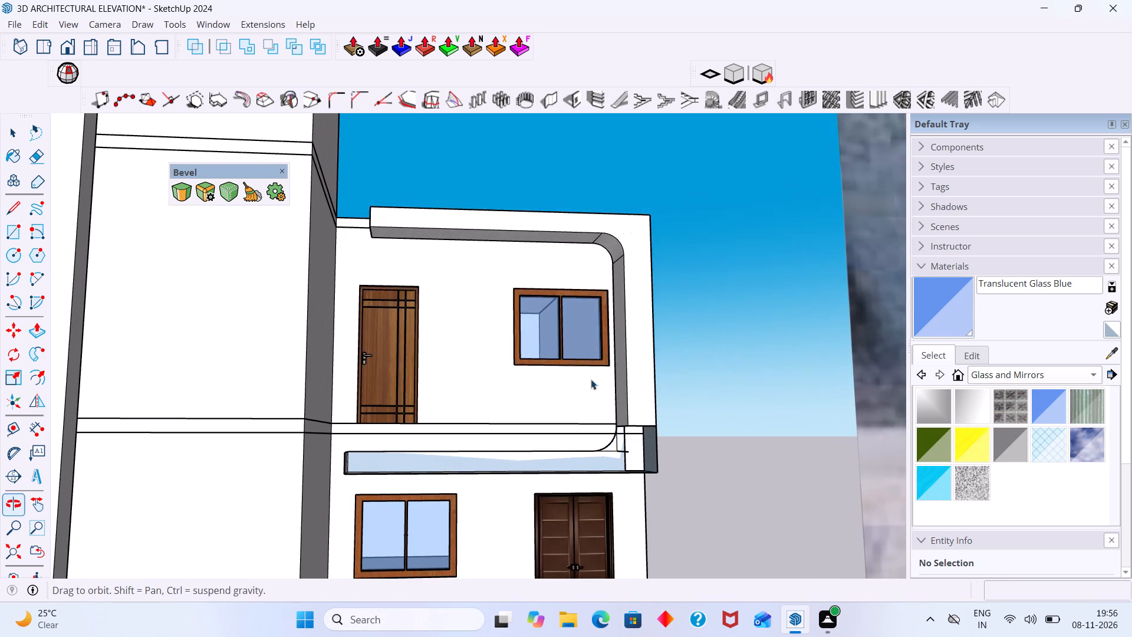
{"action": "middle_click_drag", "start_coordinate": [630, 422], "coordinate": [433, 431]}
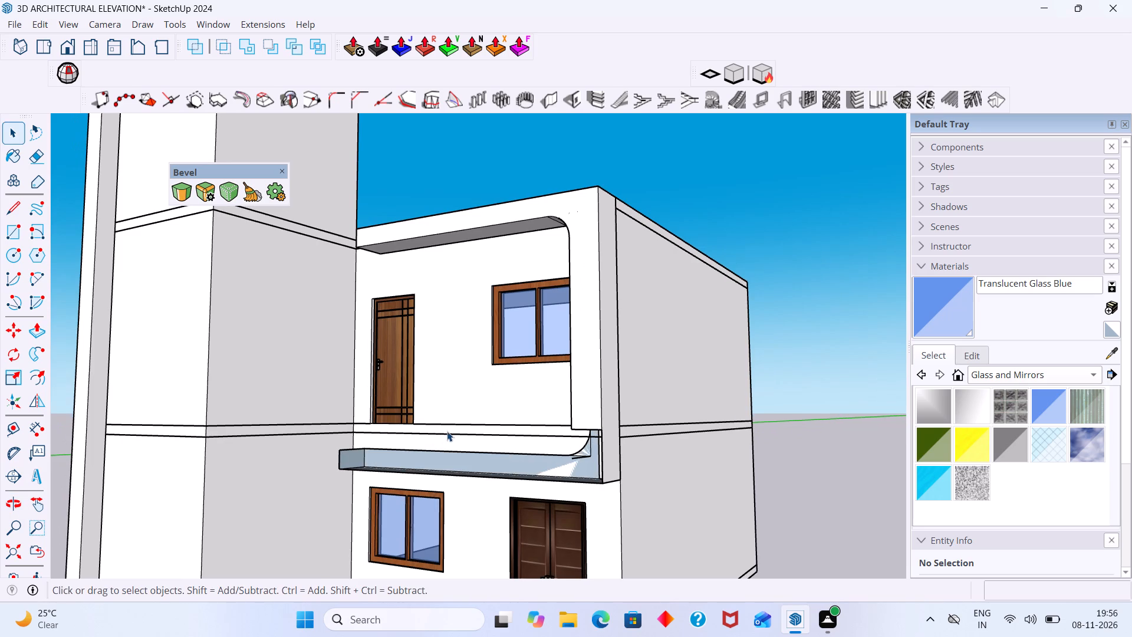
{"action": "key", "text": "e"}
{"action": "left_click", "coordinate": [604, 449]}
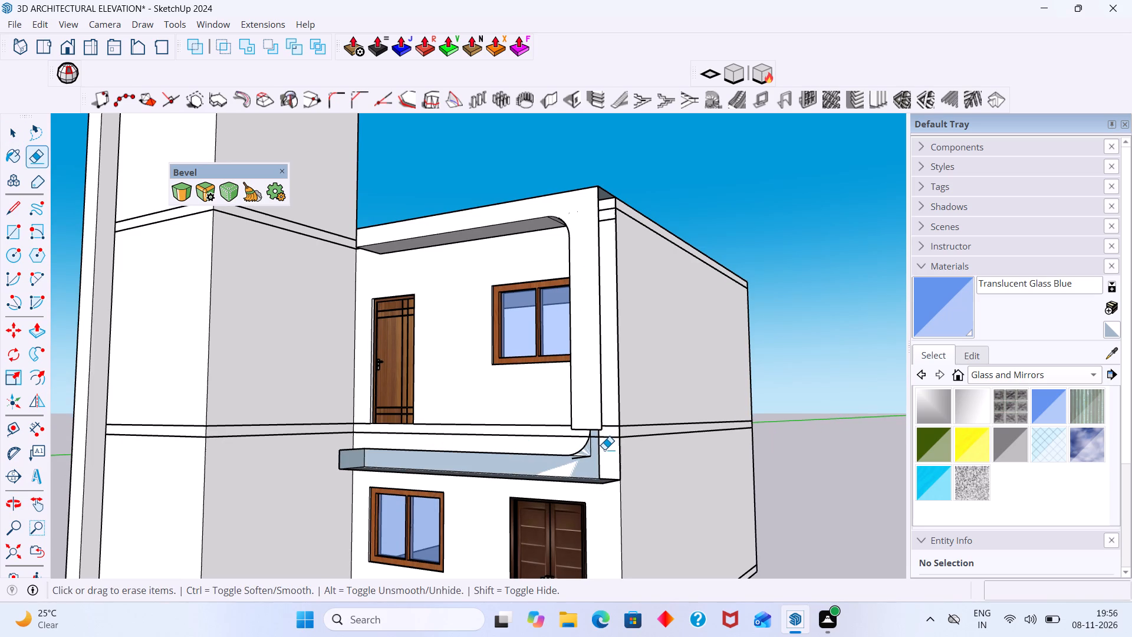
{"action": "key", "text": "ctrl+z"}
Draw a line across the pillar's outer side face level with the front line, and delete the side face below it.
{"action": "middle_click_drag", "start_coordinate": [626, 442], "coordinate": [574, 471]}
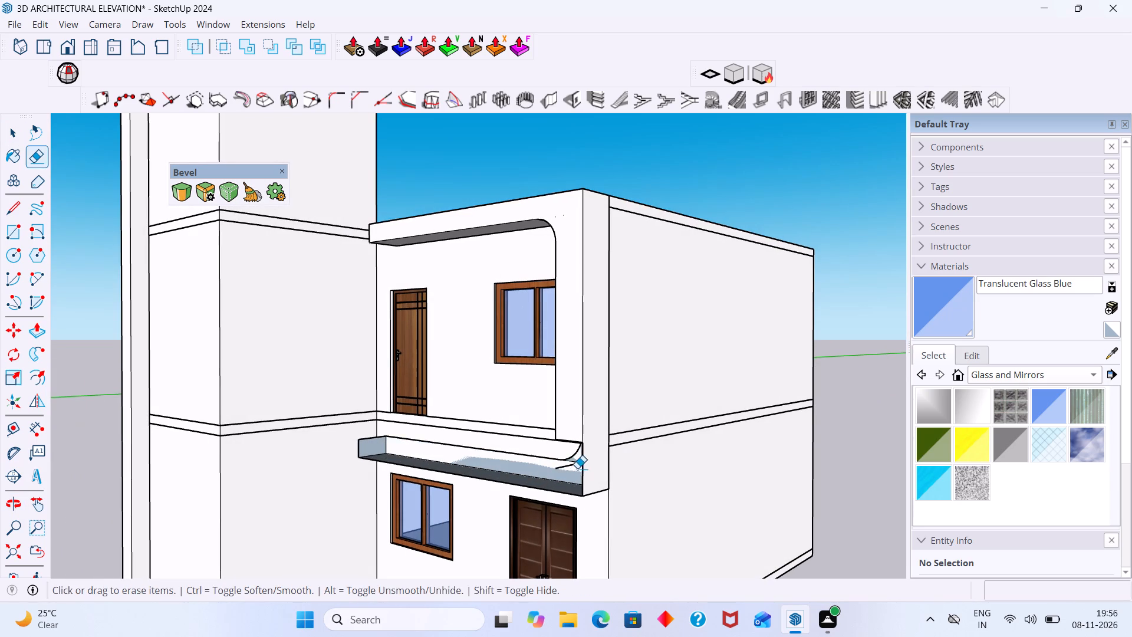
{"action": "key", "text": "l"}
{"action": "scroll", "coordinate": [584, 453], "scroll_direction": "up", "scroll_amount": 3}
{"action": "left_click", "coordinate": [585, 441]}
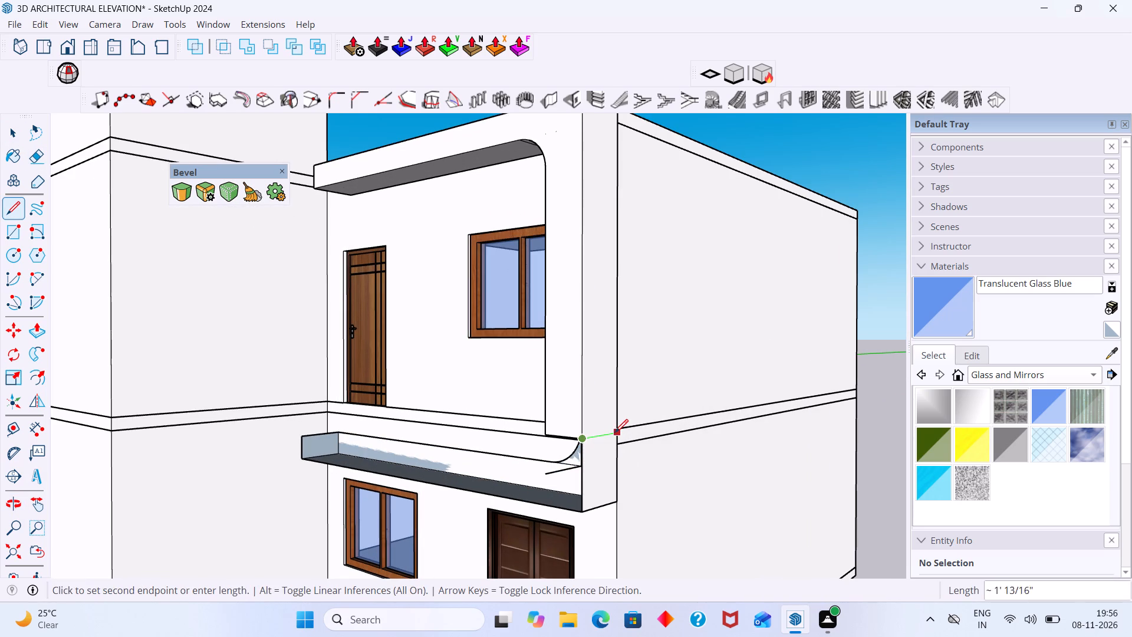
{"action": "left_click", "coordinate": [619, 429]}
{"action": "key", "text": "space"}
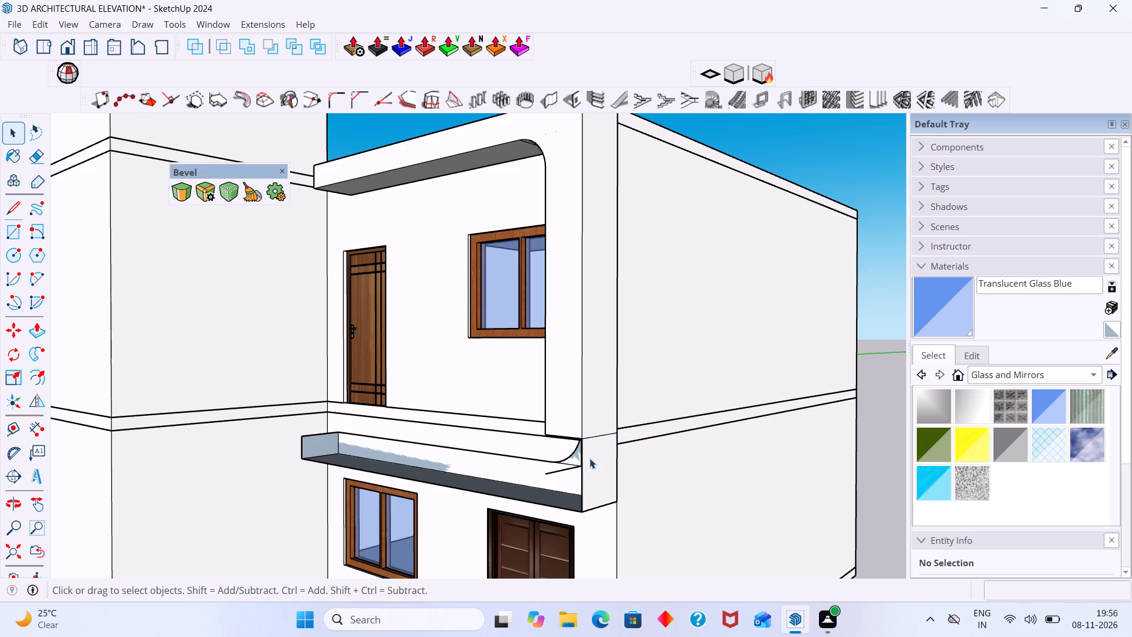
{"action": "left_click", "coordinate": [590, 458]}
{"action": "key", "text": "BackSpace"}
{"action": "key", "text": "Delete"}
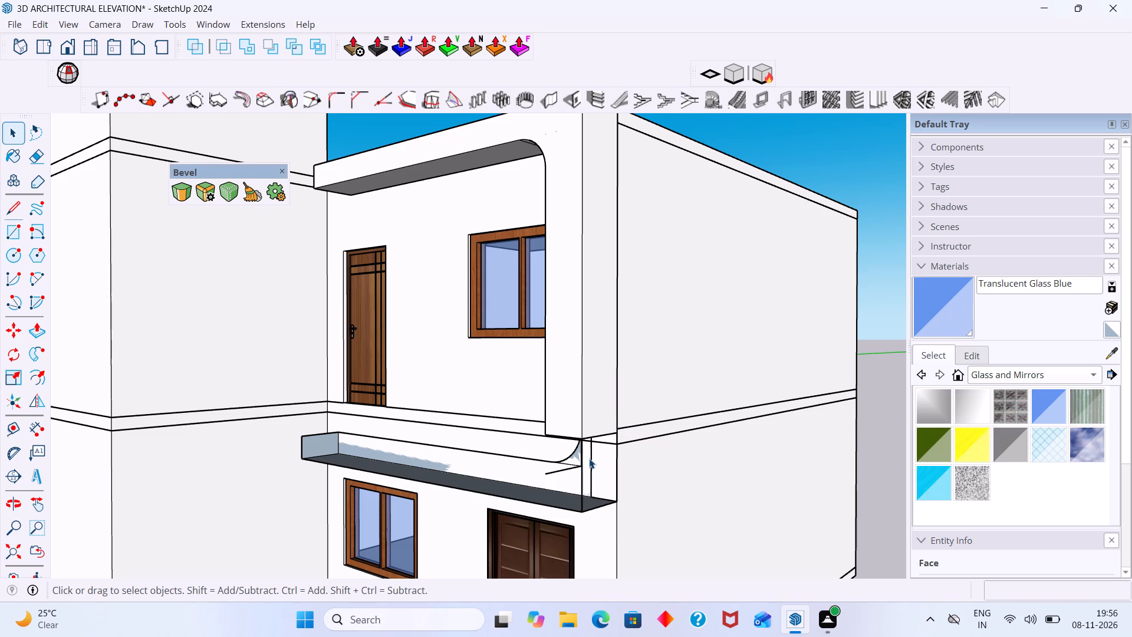
Erase the leftover vertical, curved and short corner edges below the pillar's cut end.
{"action": "middle_click_drag", "start_coordinate": [595, 454], "coordinate": [587, 454]}
{"action": "scroll", "coordinate": [607, 448], "scroll_direction": "up", "scroll_amount": 1}
{"action": "middle_click_drag", "start_coordinate": [607, 448], "coordinate": [498, 550]}
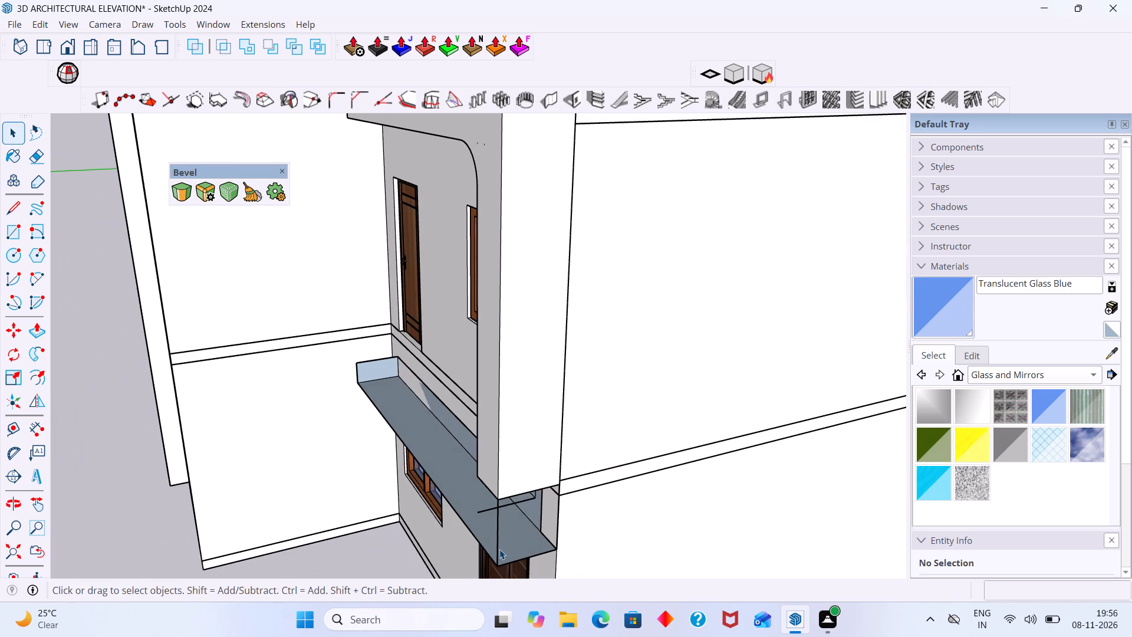
{"action": "key", "text": "e"}
{"action": "left_click_drag", "start_coordinate": [520, 523], "coordinate": [496, 528]}
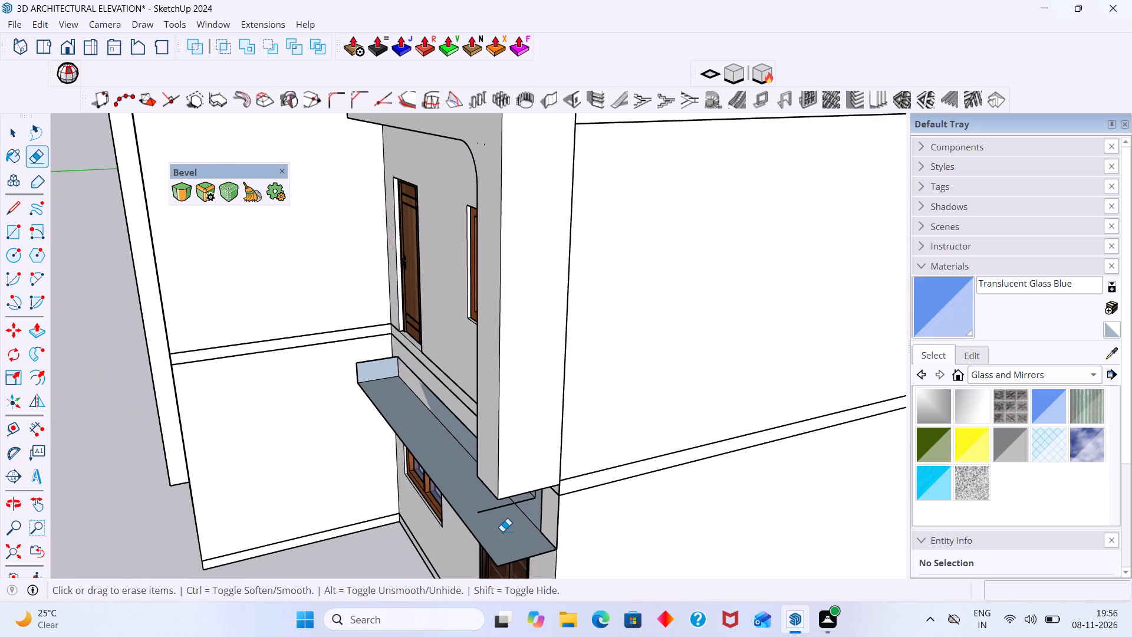
{"action": "middle_click_drag", "start_coordinate": [546, 525], "coordinate": [693, 422]}
{"action": "scroll", "coordinate": [564, 447], "scroll_direction": "up", "scroll_amount": 1}
{"action": "middle_click_drag", "start_coordinate": [548, 469], "coordinate": [670, 551]}
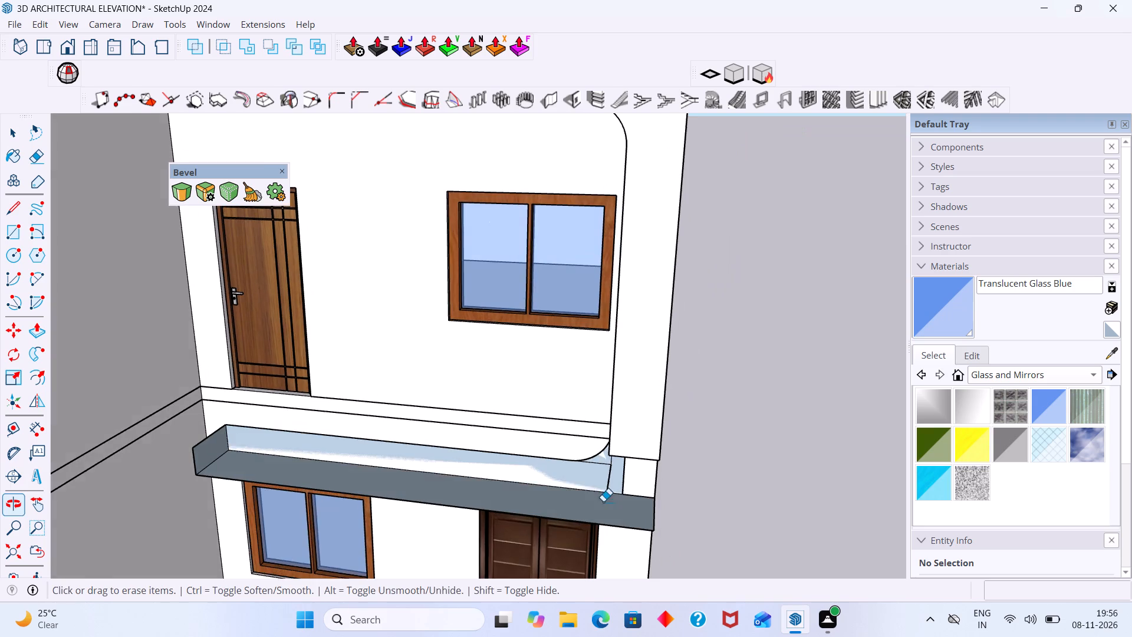
{"action": "scroll", "coordinate": [585, 474], "scroll_direction": "up", "scroll_amount": 2}
{"action": "left_click", "coordinate": [590, 454]}
{"action": "left_click", "coordinate": [600, 462]}
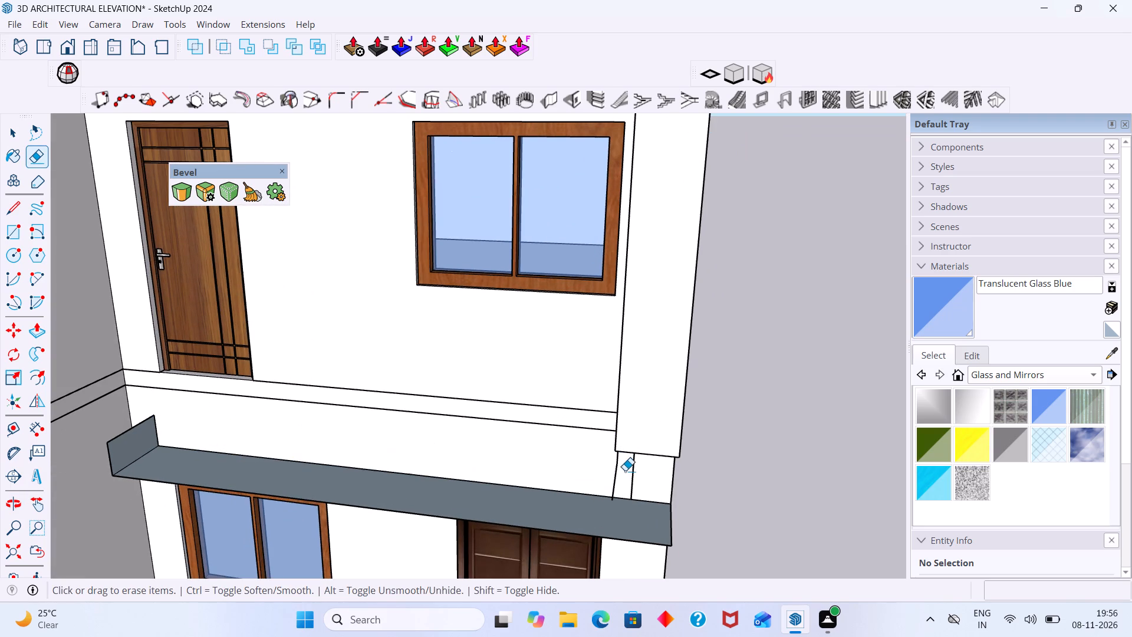
{"action": "left_click", "coordinate": [617, 471]}
{"action": "left_click", "coordinate": [637, 472]}
Erase the two stray vertical lines left on the wall below the pillar.
{"action": "middle_click_drag", "start_coordinate": [636, 470], "coordinate": [683, 362]}
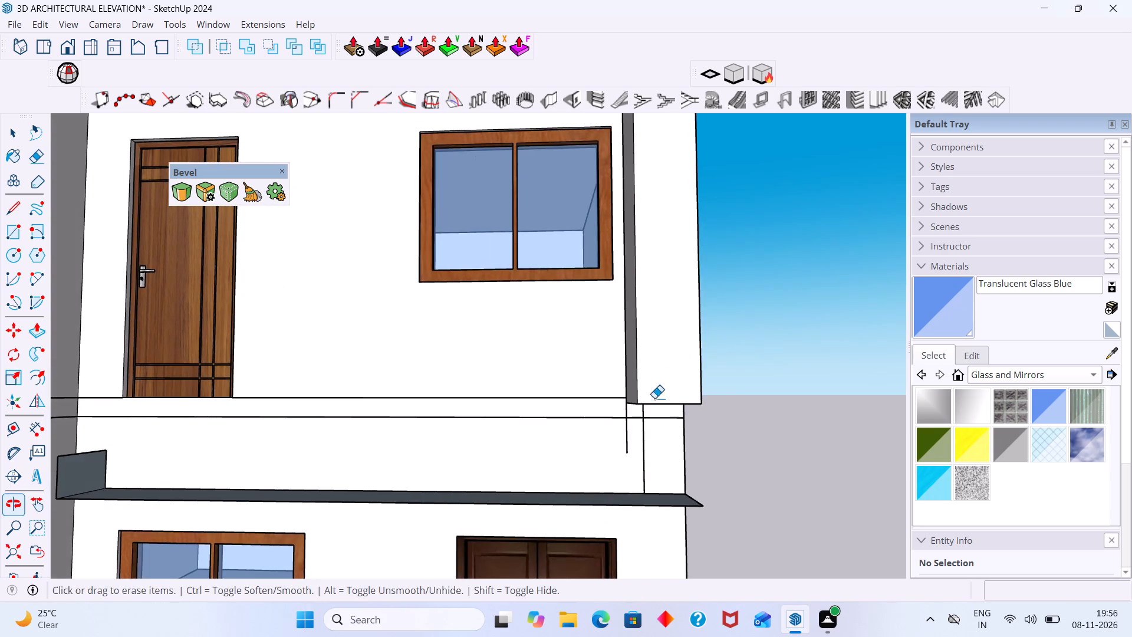
{"action": "scroll", "coordinate": [646, 406], "scroll_direction": "up", "scroll_amount": 1}
{"action": "middle_click_drag", "start_coordinate": [645, 405], "coordinate": [659, 323]}
{"action": "scroll", "coordinate": [660, 385], "scroll_direction": "up", "scroll_amount": 2}
{"action": "middle_click_drag", "start_coordinate": [643, 399], "coordinate": [569, 376]}
{"action": "scroll", "coordinate": [631, 393], "scroll_direction": "up", "scroll_amount": 3}
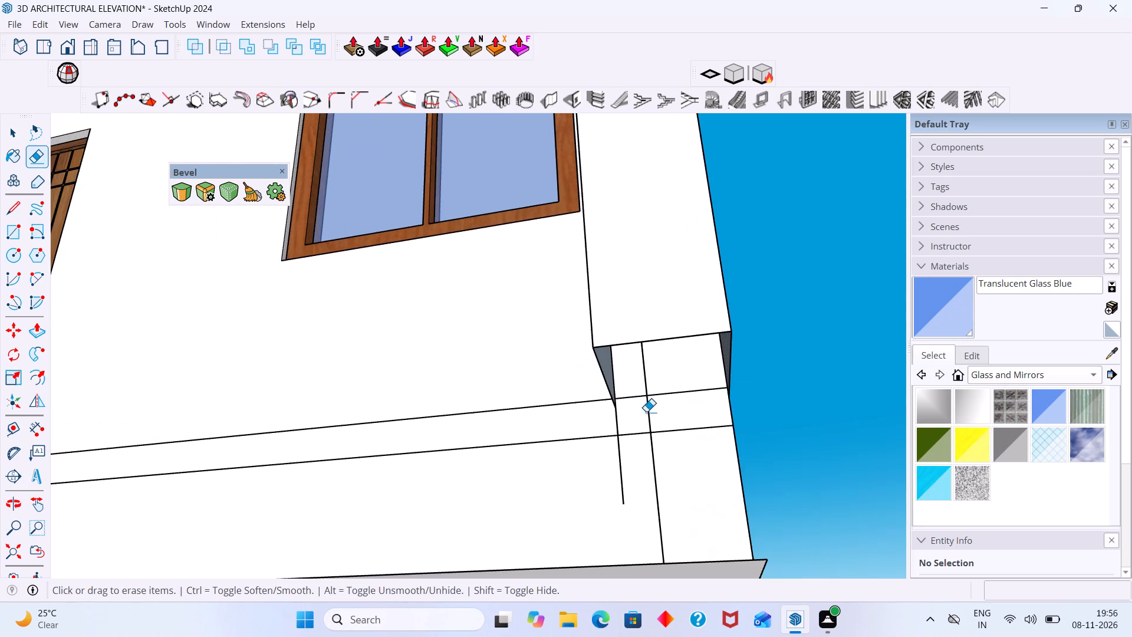
{"action": "left_click", "coordinate": [618, 415]}
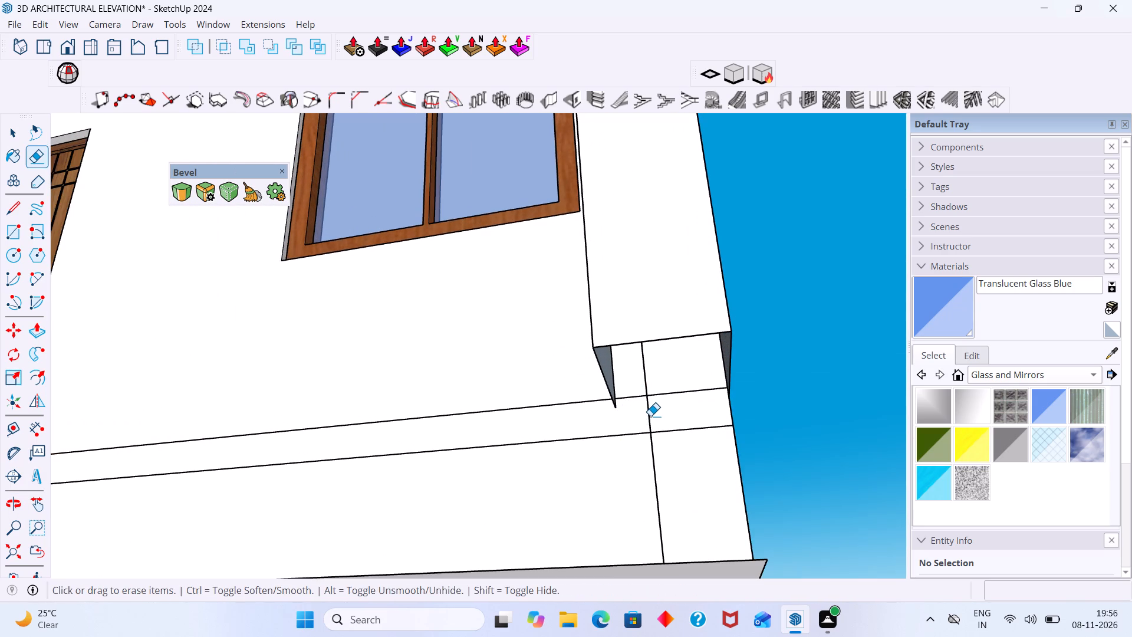
{"action": "left_click", "coordinate": [650, 416]}
Close the pillar's open lower end with a rectangle of about 1' 4 15/16" by 2'.
{"action": "scroll", "coordinate": [651, 415], "scroll_direction": "down", "scroll_amount": 12}
{"action": "middle_click_drag", "start_coordinate": [669, 409], "coordinate": [669, 506]}
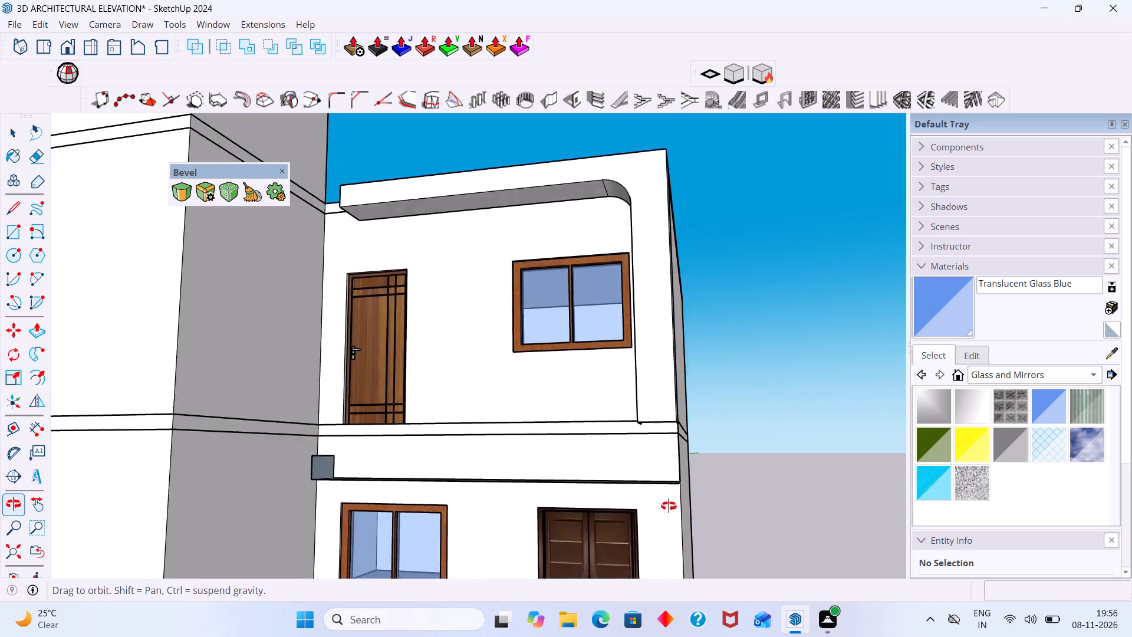
{"action": "middle_click_drag", "start_coordinate": [669, 506], "coordinate": [612, 313]}
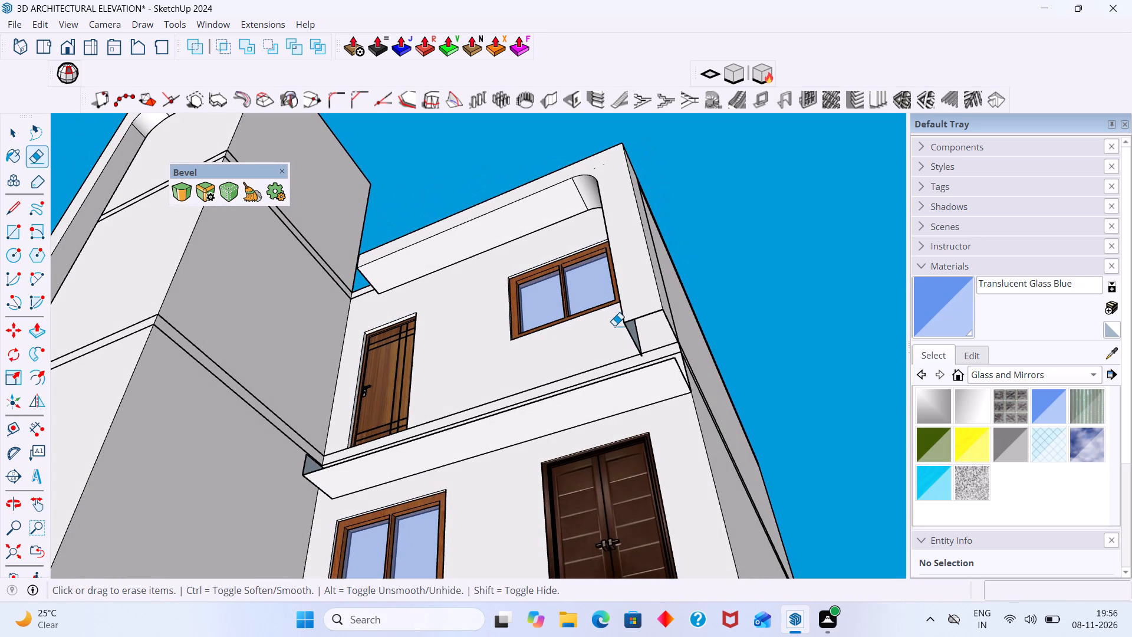
{"action": "key", "text": "r"}
{"action": "scroll", "coordinate": [645, 339], "scroll_direction": "up", "scroll_amount": 6}
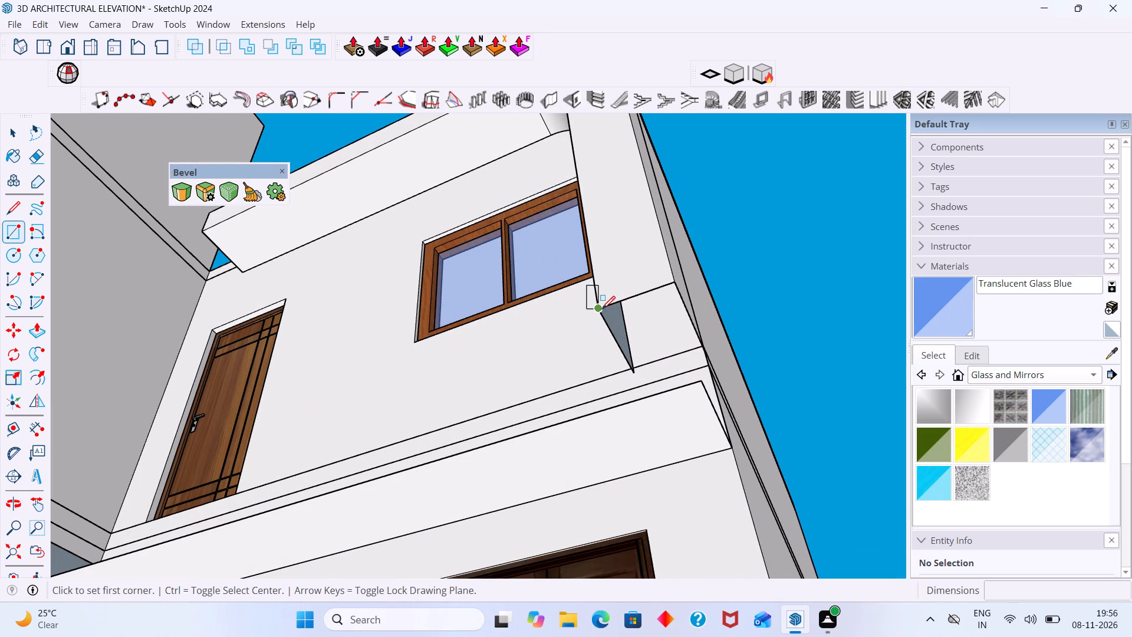
{"action": "left_click", "coordinate": [602, 309]}
{"action": "scroll", "coordinate": [706, 340], "scroll_direction": "up", "scroll_amount": 2}
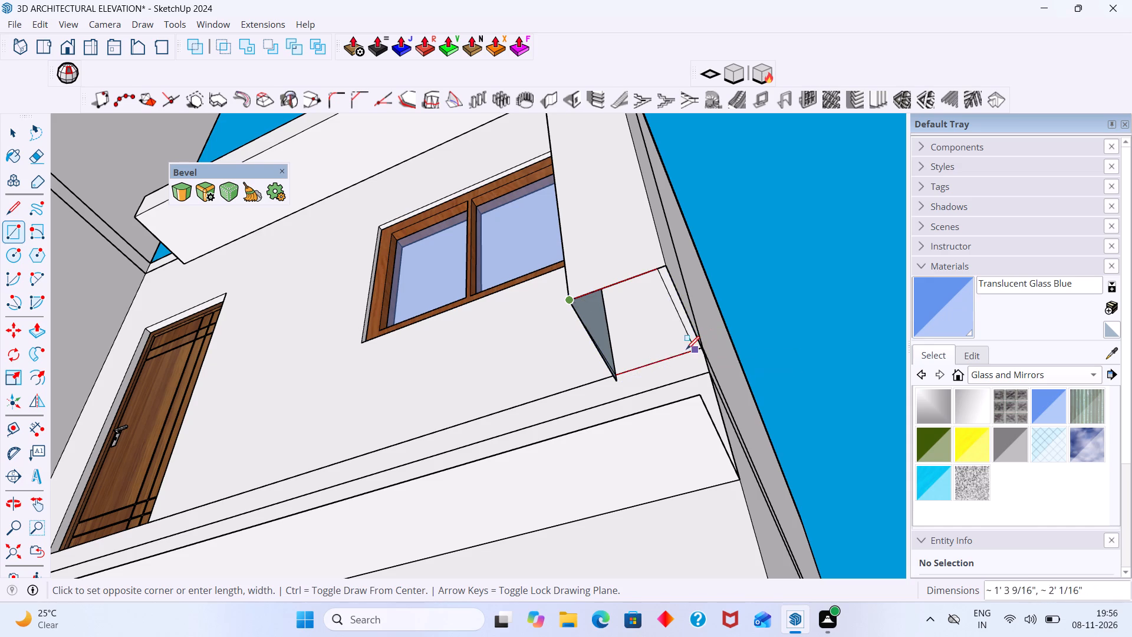
{"action": "key", "text": "Escape"}
{"action": "middle_click_drag", "start_coordinate": [621, 388], "coordinate": [610, 424]}
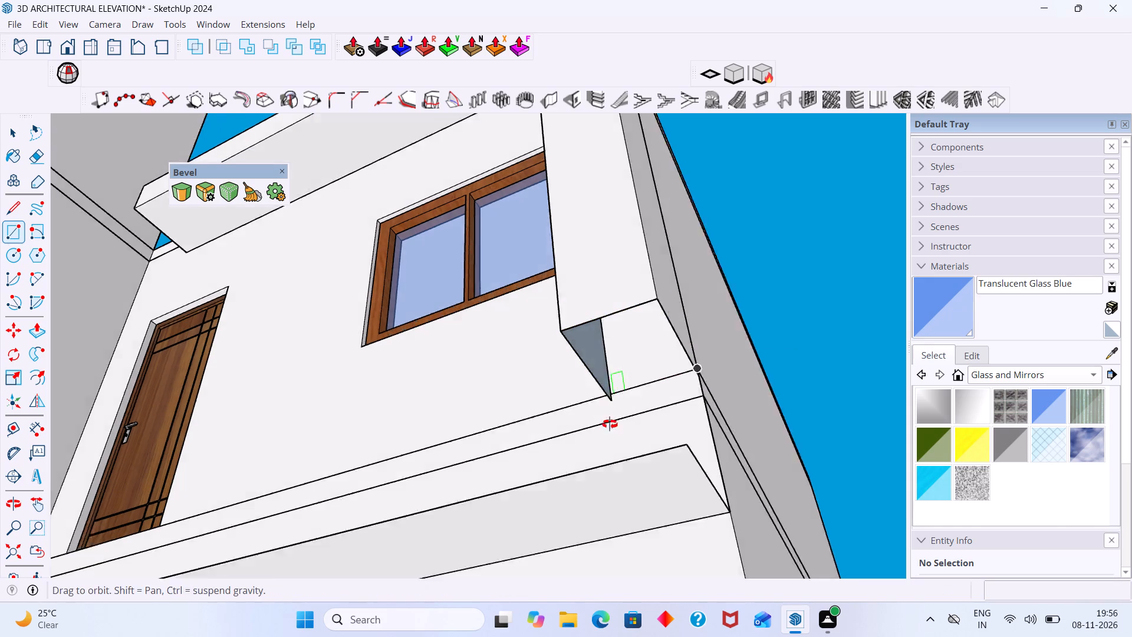
{"action": "middle_click_drag", "start_coordinate": [610, 424], "coordinate": [593, 469]}
{"action": "scroll", "coordinate": [613, 452], "scroll_direction": "up", "scroll_amount": 5}
{"action": "left_click", "coordinate": [589, 448]}
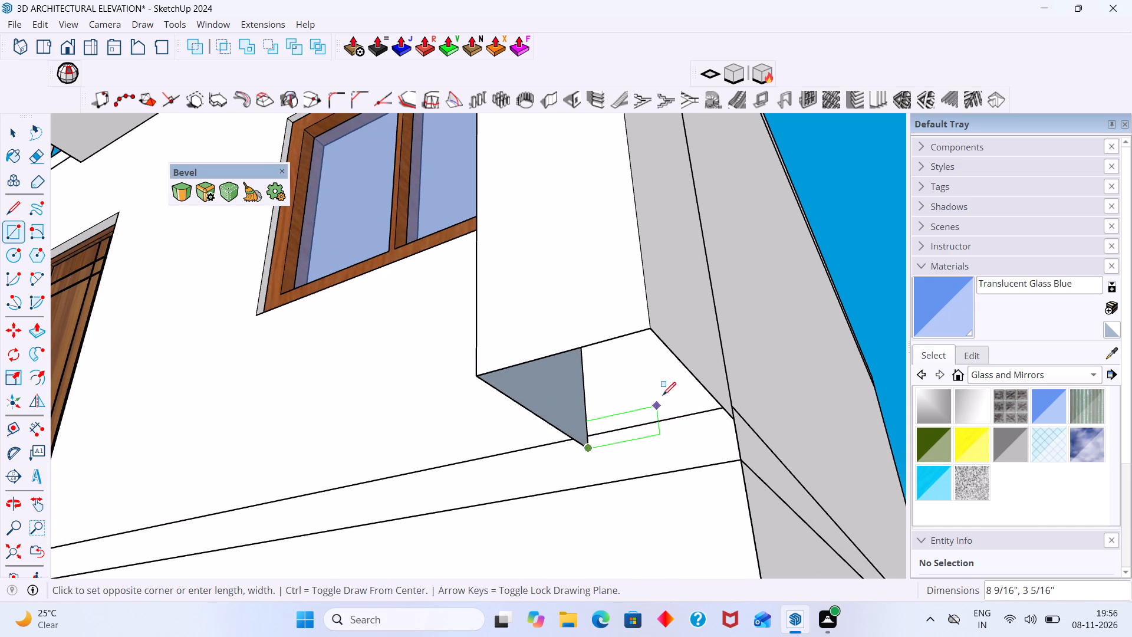
{"action": "left_click", "coordinate": [650, 330]}
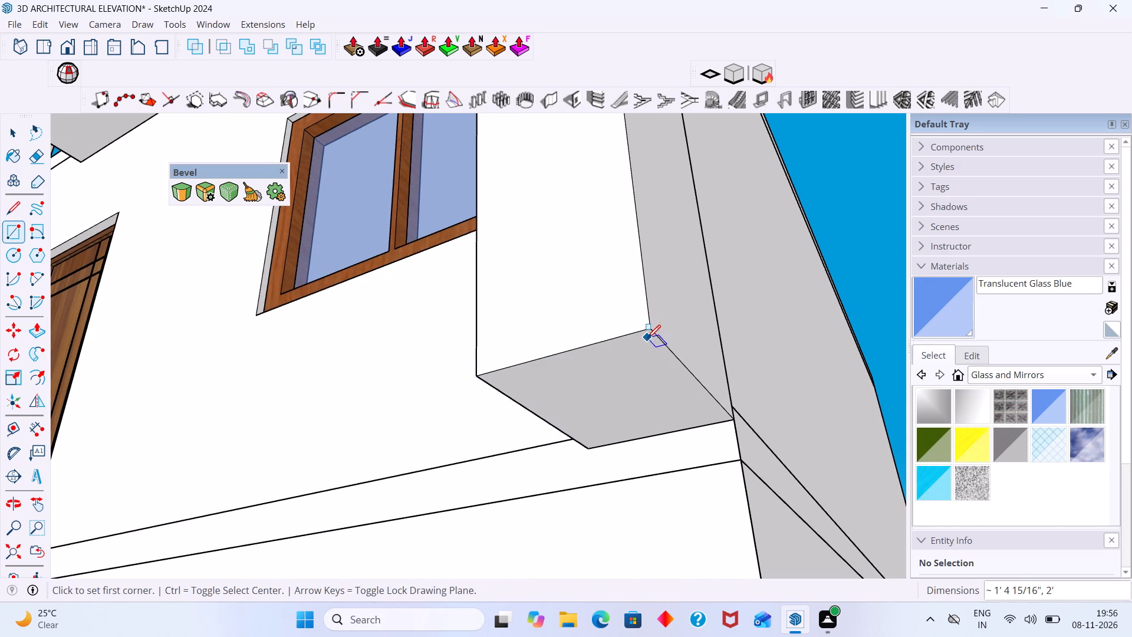
{"action": "key", "text": "space"}
Delete the end face of the leftover bottom band on the side near the wooden balcony door.
{"action": "scroll", "coordinate": [648, 357], "scroll_direction": "down", "scroll_amount": 13}
{"action": "middle_click_drag", "start_coordinate": [663, 436], "coordinate": [779, 540]}
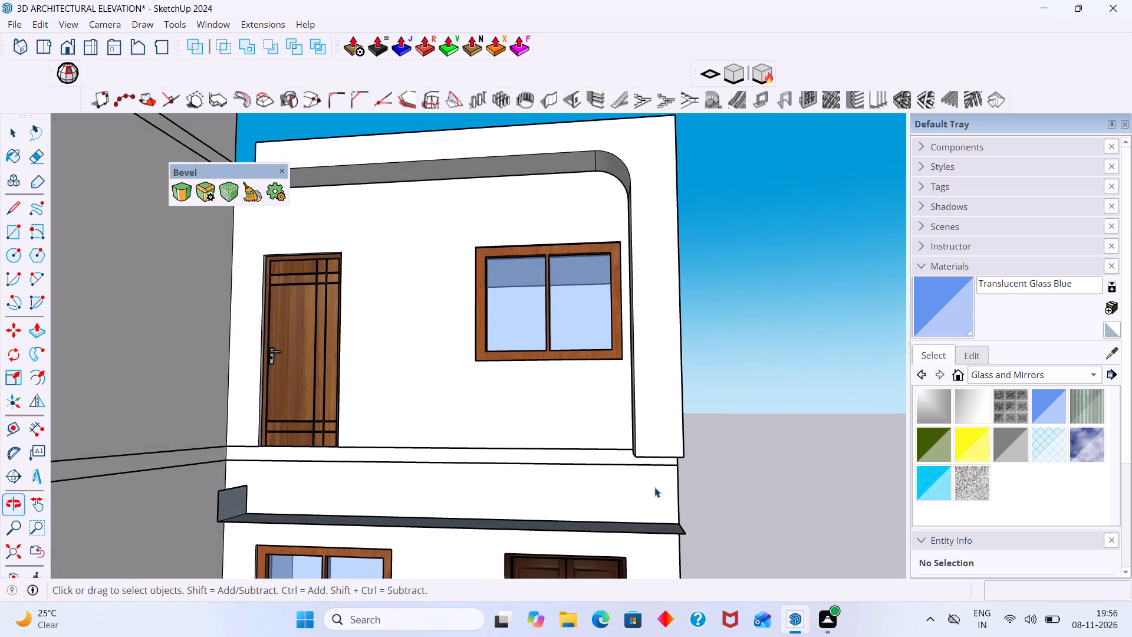
{"action": "scroll", "coordinate": [570, 472], "scroll_direction": "down", "scroll_amount": 2}
{"action": "middle_click_drag", "start_coordinate": [332, 511], "coordinate": [316, 608]}
{"action": "scroll", "coordinate": [321, 514], "scroll_direction": "up", "scroll_amount": 6}
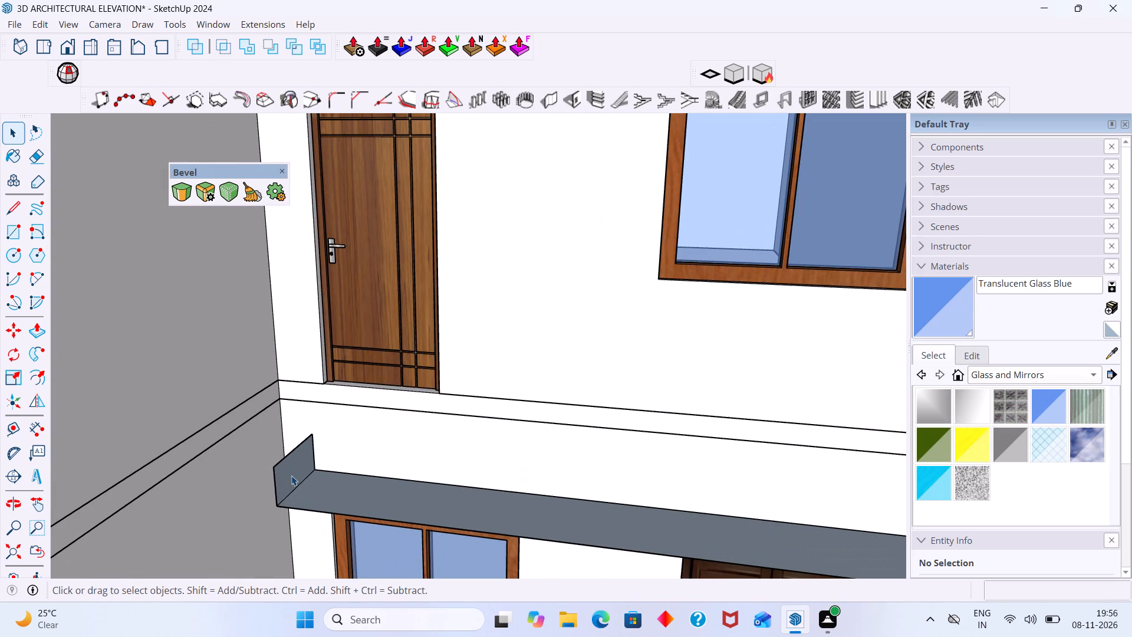
{"action": "left_click", "coordinate": [291, 474]}
{"action": "key", "text": "Delete"}
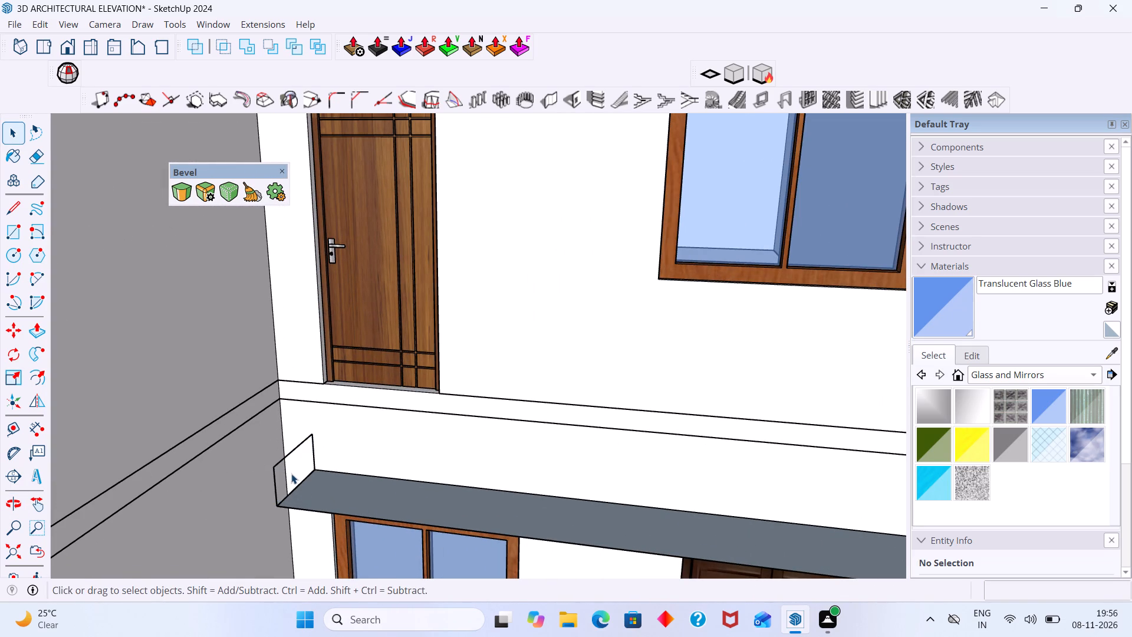
Erase the vertical and slanted edges at the leftover bottom band's open end near the wooden balcony door, including its underside's end edge.
{"action": "key", "text": "e"}
{"action": "left_click_drag", "start_coordinate": [298, 443], "coordinate": [308, 457]}
{"action": "left_click_drag", "start_coordinate": [320, 445], "coordinate": [282, 477]}
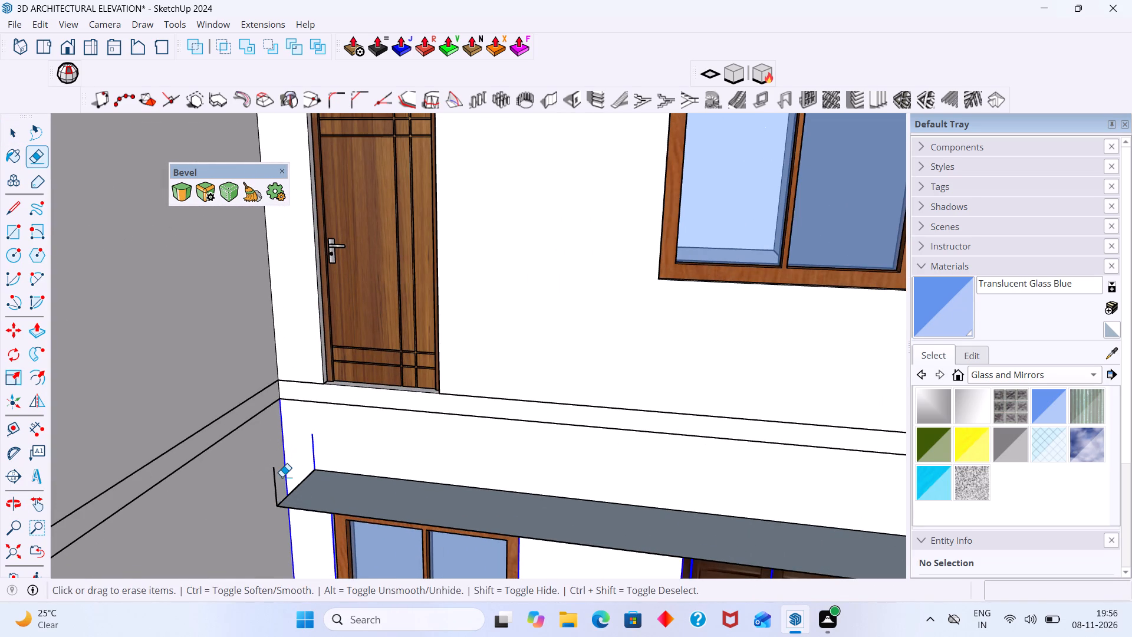
{"action": "left_click_drag", "start_coordinate": [282, 477], "coordinate": [277, 485]}
{"action": "key", "text": "ctrl+z"}
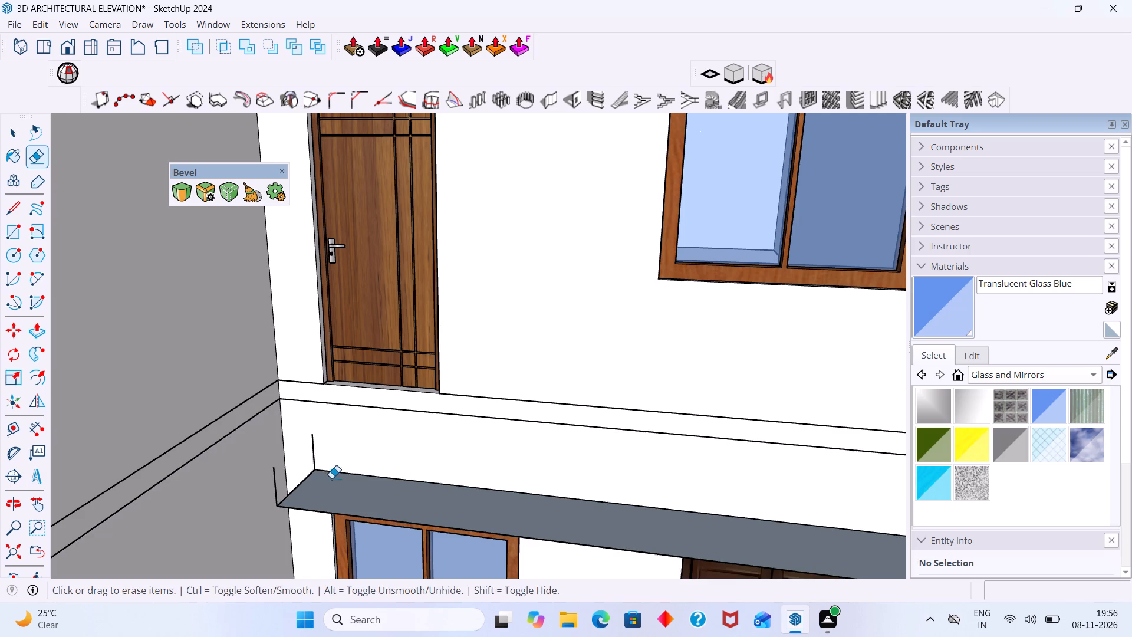
{"action": "left_click", "coordinate": [313, 453]}
{"action": "left_click", "coordinate": [276, 482]}
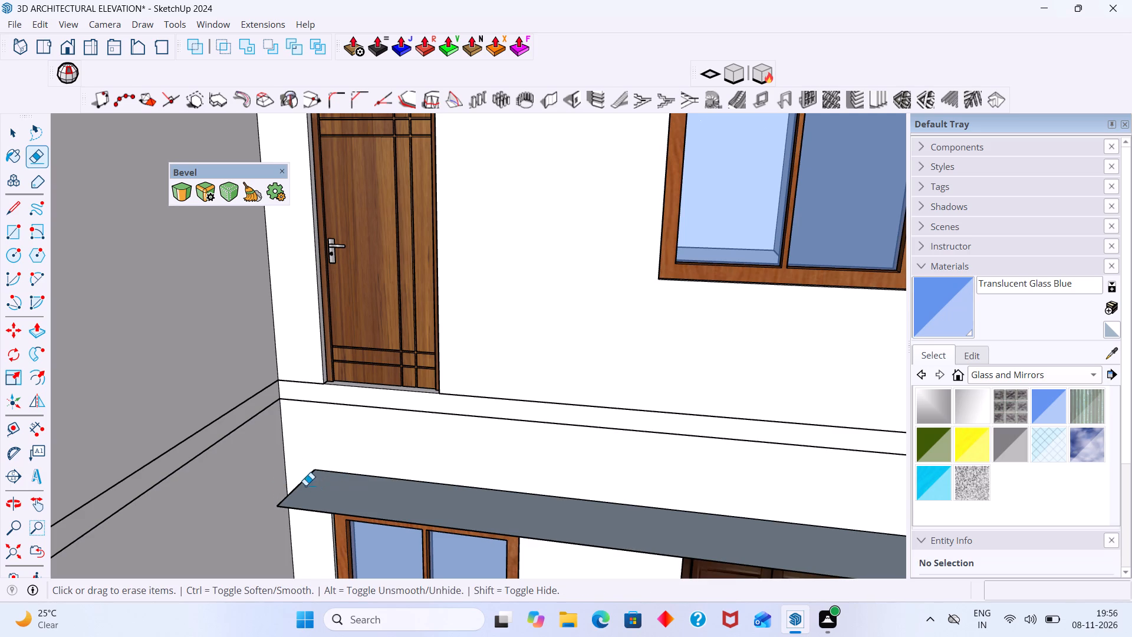
{"action": "left_click", "coordinate": [294, 492]}
Erase the short end edge and the two long edges left from the bottom band on the pillar side.
{"action": "scroll", "coordinate": [307, 487], "scroll_direction": "down", "scroll_amount": 7}
{"action": "middle_click_drag", "start_coordinate": [388, 498], "coordinate": [425, 428]}
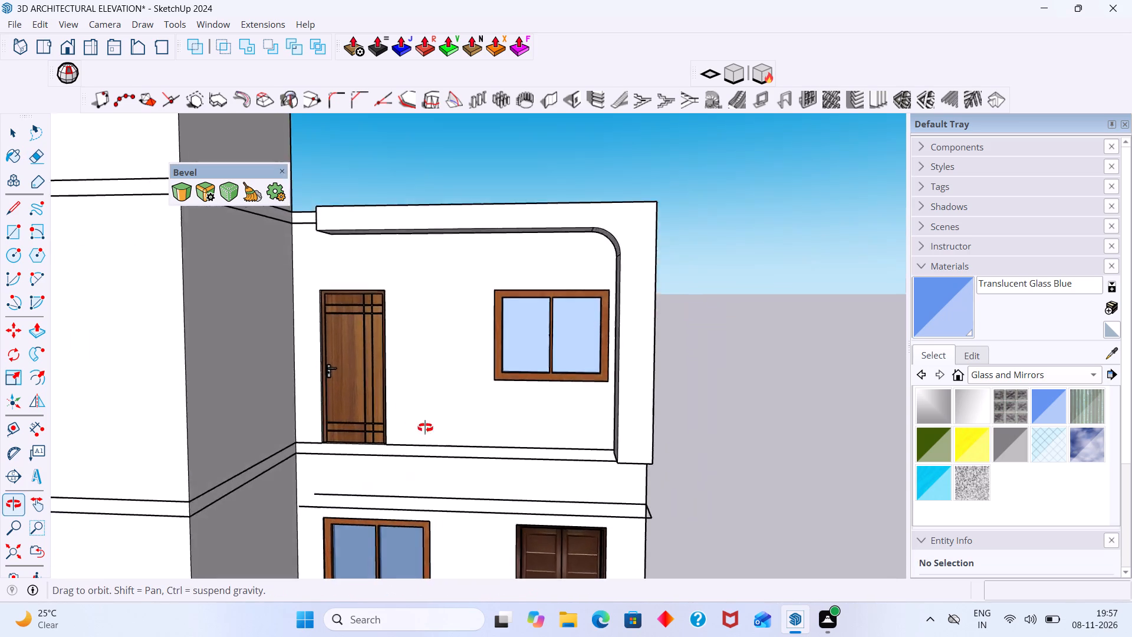
{"action": "middle_click_drag", "start_coordinate": [425, 428], "coordinate": [356, 380]}
{"action": "middle_click_drag", "start_coordinate": [604, 478], "coordinate": [533, 531]}
{"action": "scroll", "coordinate": [599, 533], "scroll_direction": "up", "scroll_amount": 5}
{"action": "left_click_drag", "start_coordinate": [622, 529], "coordinate": [616, 519]}
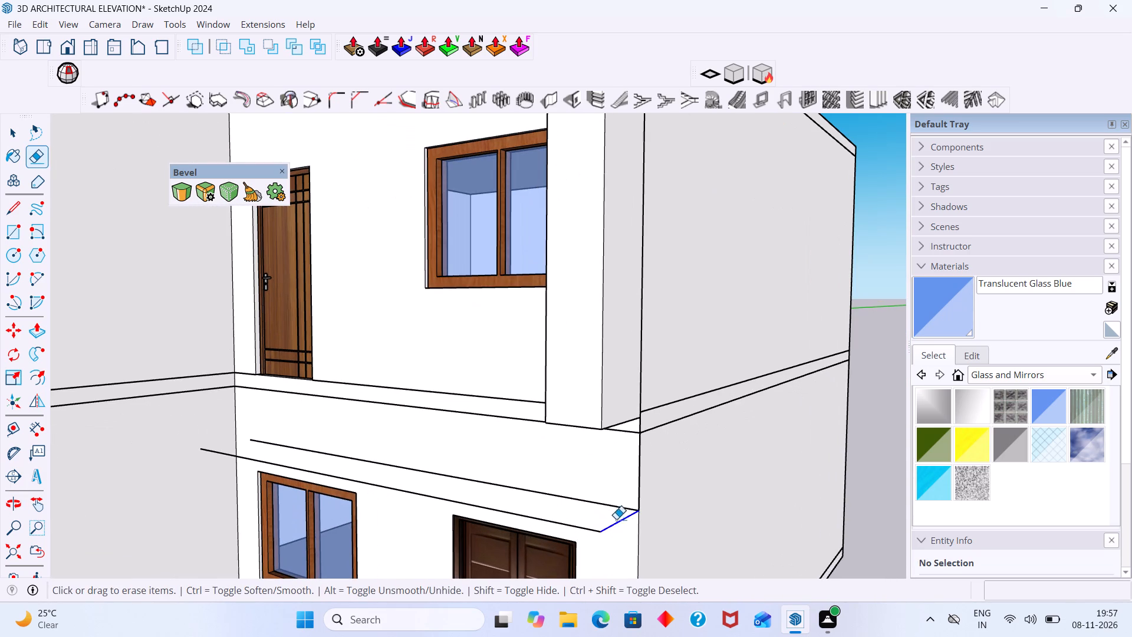
{"action": "left_click_drag", "start_coordinate": [616, 519], "coordinate": [608, 503]}
{"action": "left_click", "coordinate": [585, 524]}
{"action": "scroll", "coordinate": [583, 519], "scroll_direction": "down", "scroll_amount": 2}
{"action": "key", "text": "space"}
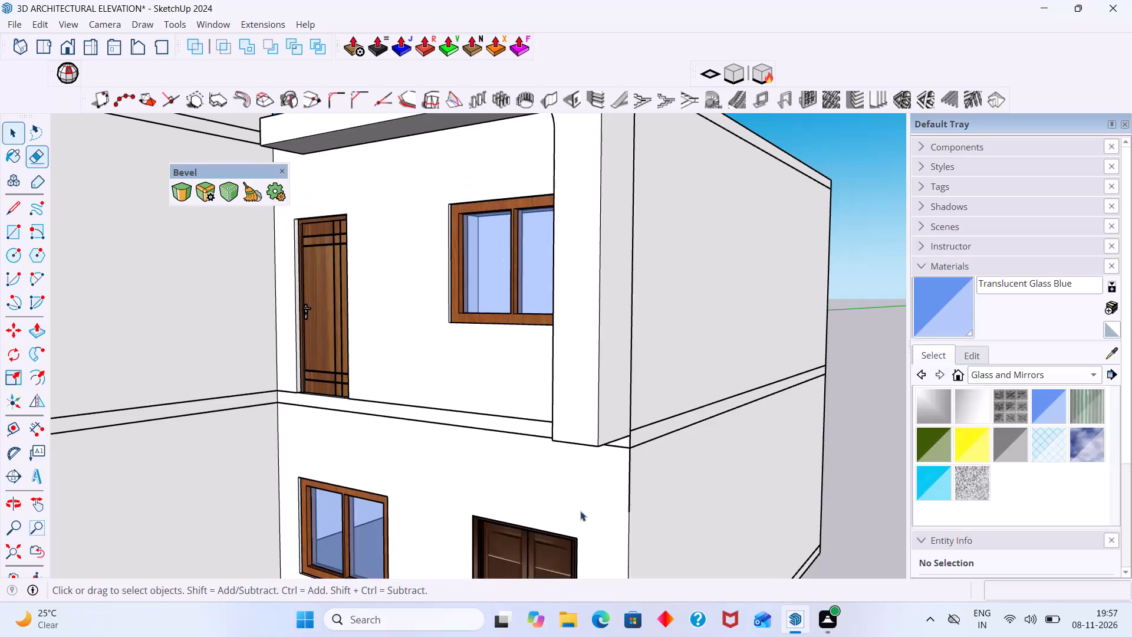
Delete the leftover vertical line at the house corner directly below the pillar.
{"action": "scroll", "coordinate": [597, 492], "scroll_direction": "down", "scroll_amount": 3}
{"action": "middle_click_drag", "start_coordinate": [624, 475], "coordinate": [541, 524]}
{"action": "scroll", "coordinate": [664, 476], "scroll_direction": "up", "scroll_amount": 5}
{"action": "middle_click_drag", "start_coordinate": [584, 496], "coordinate": [658, 491]}
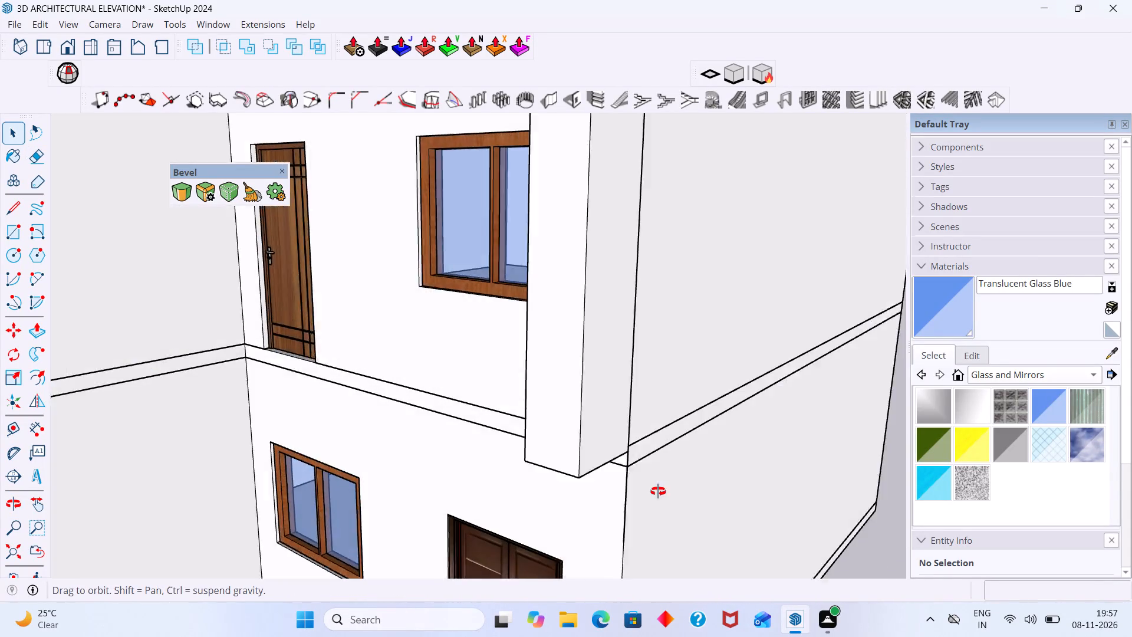
{"action": "middle_click_drag", "start_coordinate": [658, 491], "coordinate": [678, 489]}
{"action": "scroll", "coordinate": [653, 489], "scroll_direction": "up", "scroll_amount": 3}
{"action": "left_click", "coordinate": [646, 491]}
{"action": "left_click", "coordinate": [647, 492]}
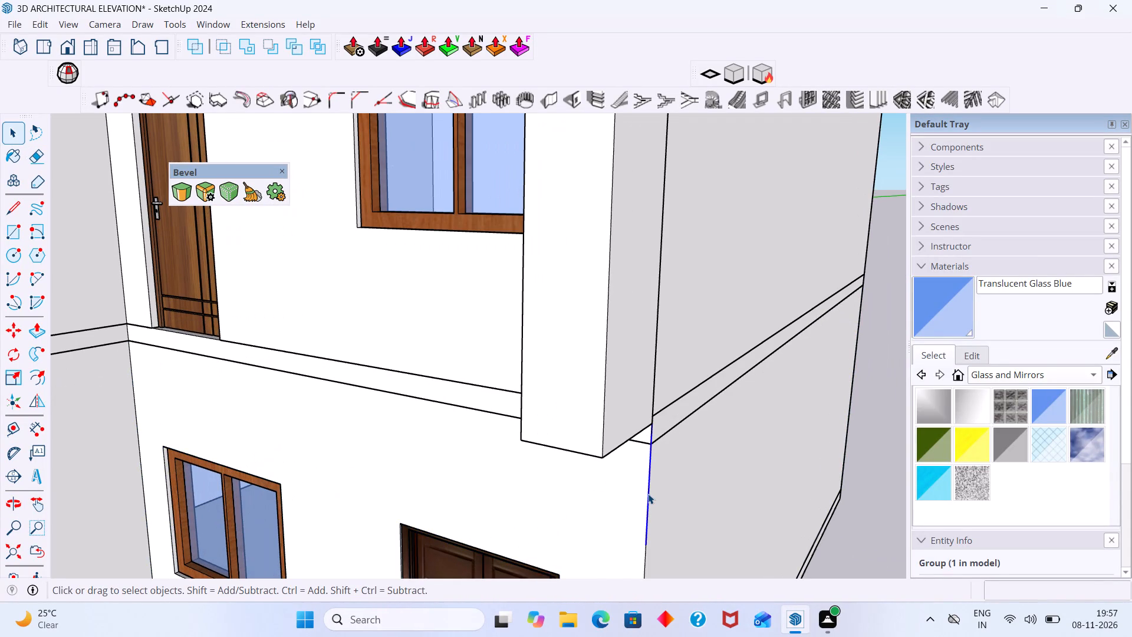
{"action": "key", "text": "Delete"}
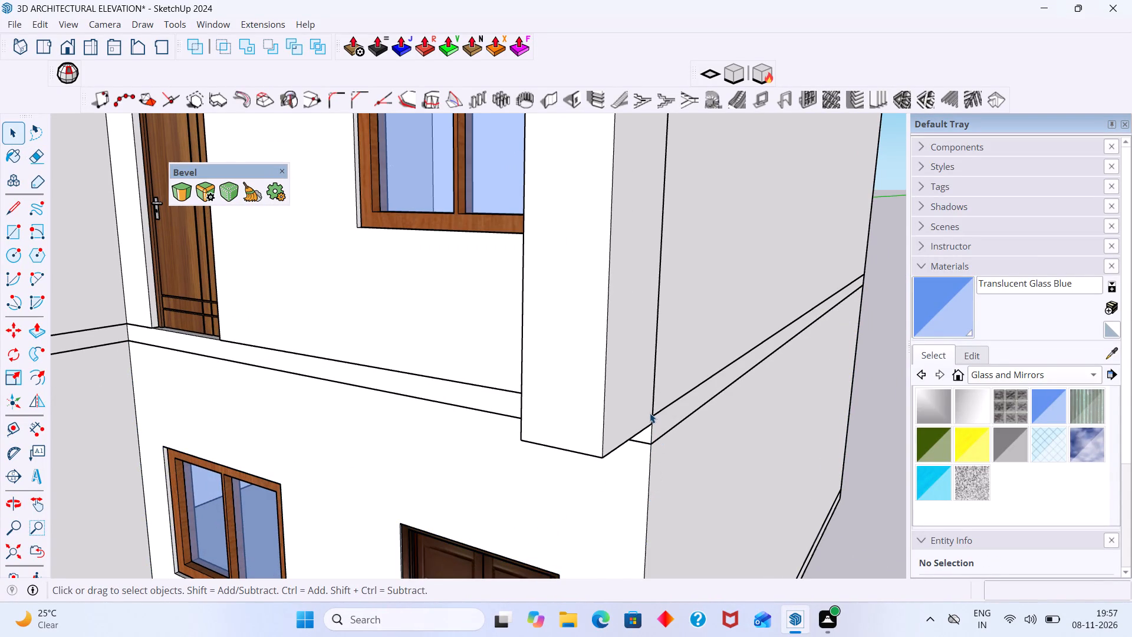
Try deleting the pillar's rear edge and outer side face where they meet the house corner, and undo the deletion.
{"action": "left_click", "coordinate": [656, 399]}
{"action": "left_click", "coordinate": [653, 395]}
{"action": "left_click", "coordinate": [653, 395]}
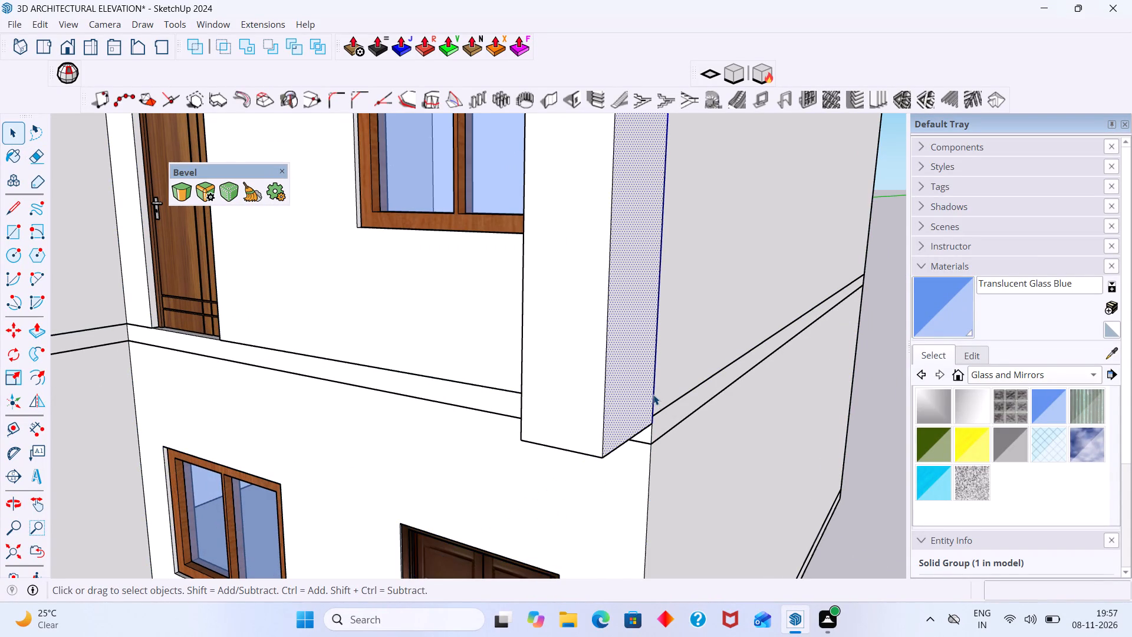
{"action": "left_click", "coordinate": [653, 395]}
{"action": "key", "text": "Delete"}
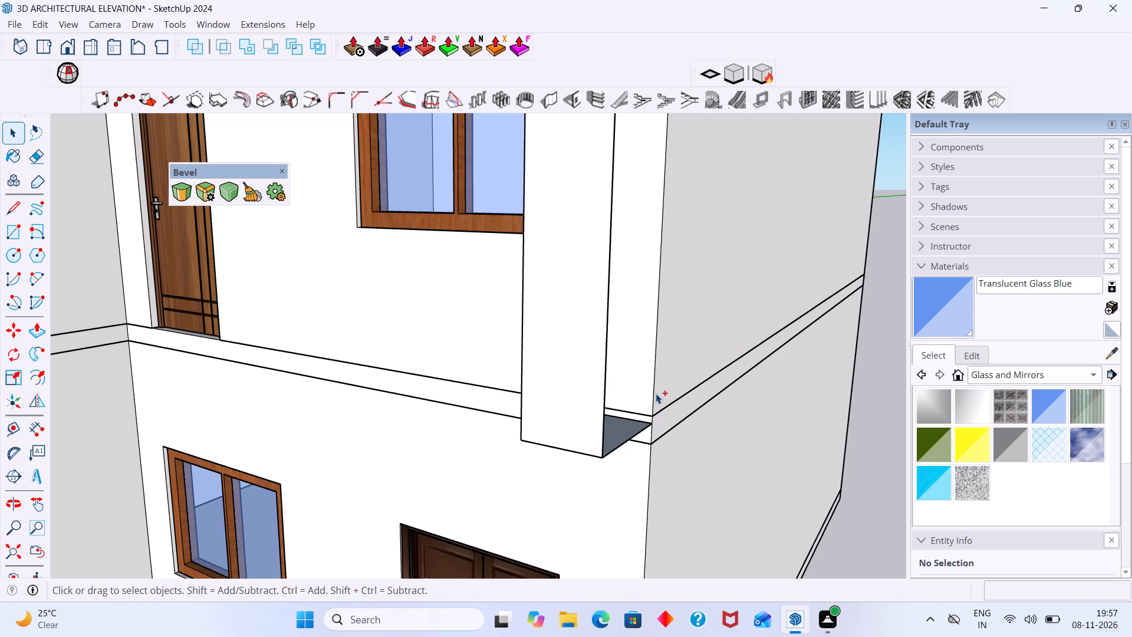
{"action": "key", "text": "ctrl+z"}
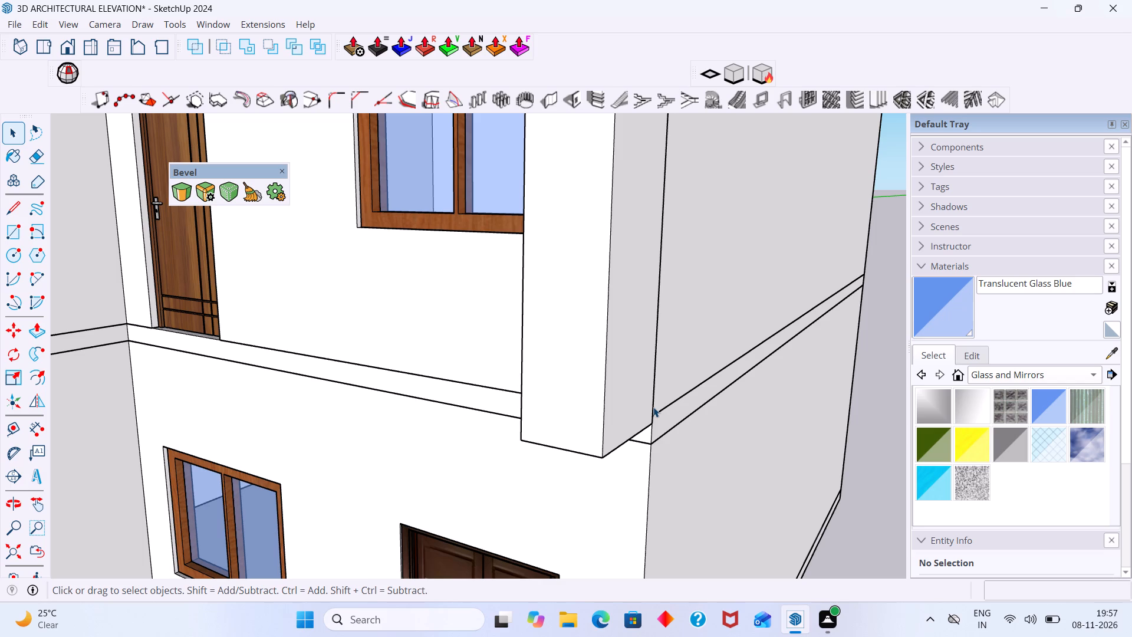
Examine the pillar's lower end and how it meets the wall, from the outer side and from below.
{"action": "scroll", "coordinate": [600, 419], "scroll_direction": "down", "scroll_amount": 11}
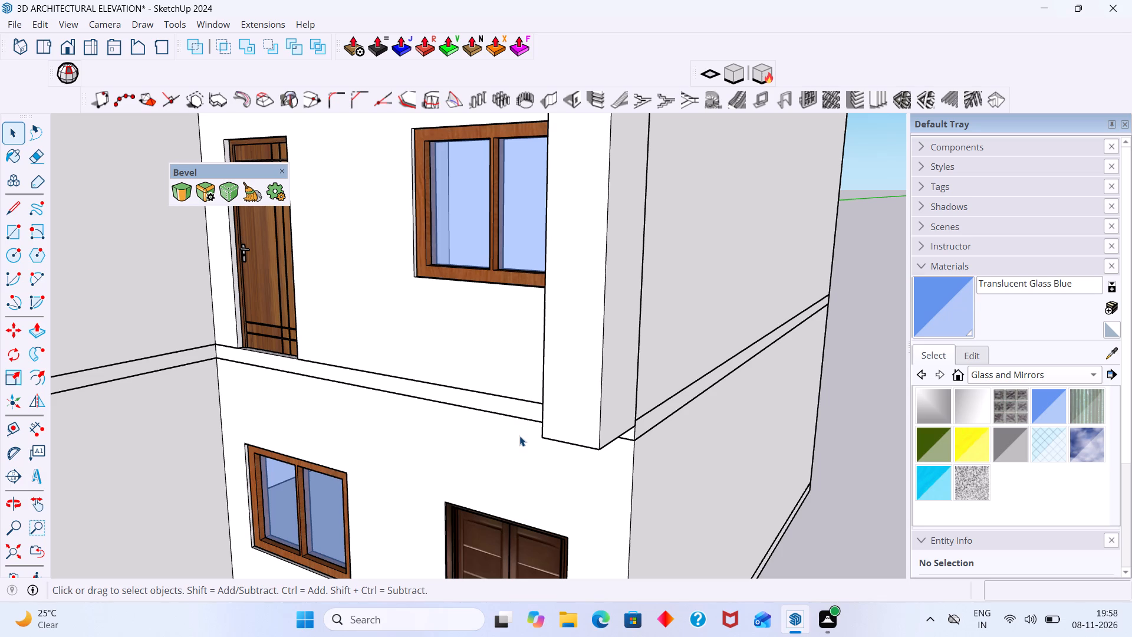
{"action": "scroll", "coordinate": [575, 428], "scroll_direction": "up", "scroll_amount": 2}
{"action": "middle_click_drag", "start_coordinate": [577, 449], "coordinate": [653, 423]}
{"action": "middle_click_drag", "start_coordinate": [653, 423], "coordinate": [656, 425]}
{"action": "scroll", "coordinate": [607, 448], "scroll_direction": "down", "scroll_amount": 11}
{"action": "middle_click_drag", "start_coordinate": [608, 474], "coordinate": [719, 326]}
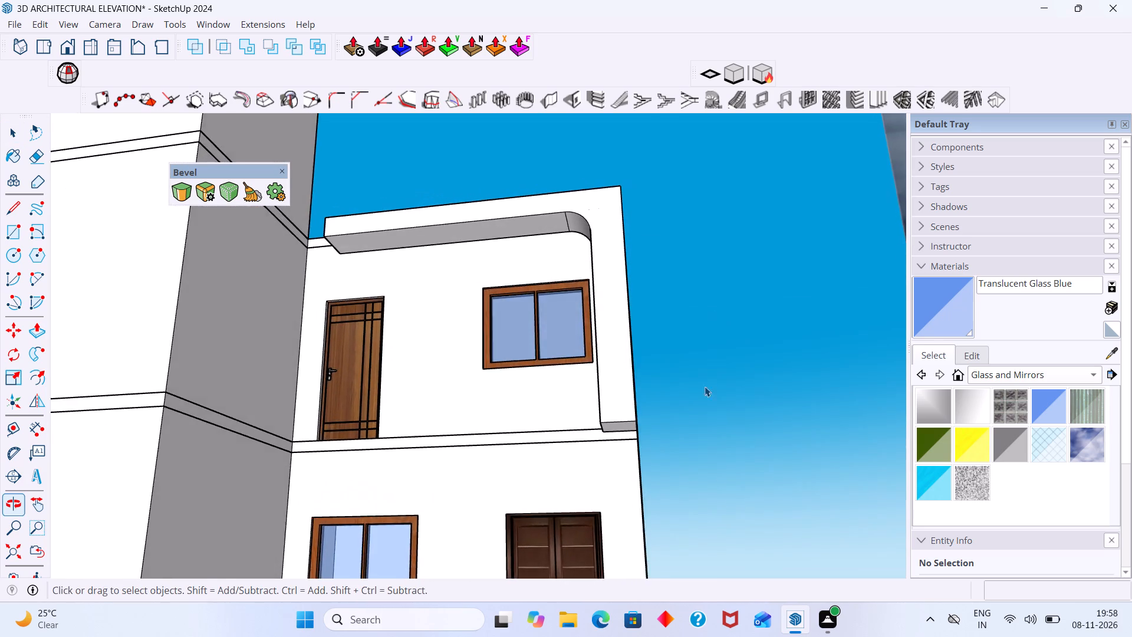
{"action": "scroll", "coordinate": [620, 427], "scroll_direction": "up", "scroll_amount": 6}
{"action": "middle_click_drag", "start_coordinate": [607, 435], "coordinate": [584, 360]}
{"action": "scroll", "coordinate": [611, 382], "scroll_direction": "up", "scroll_amount": 3}
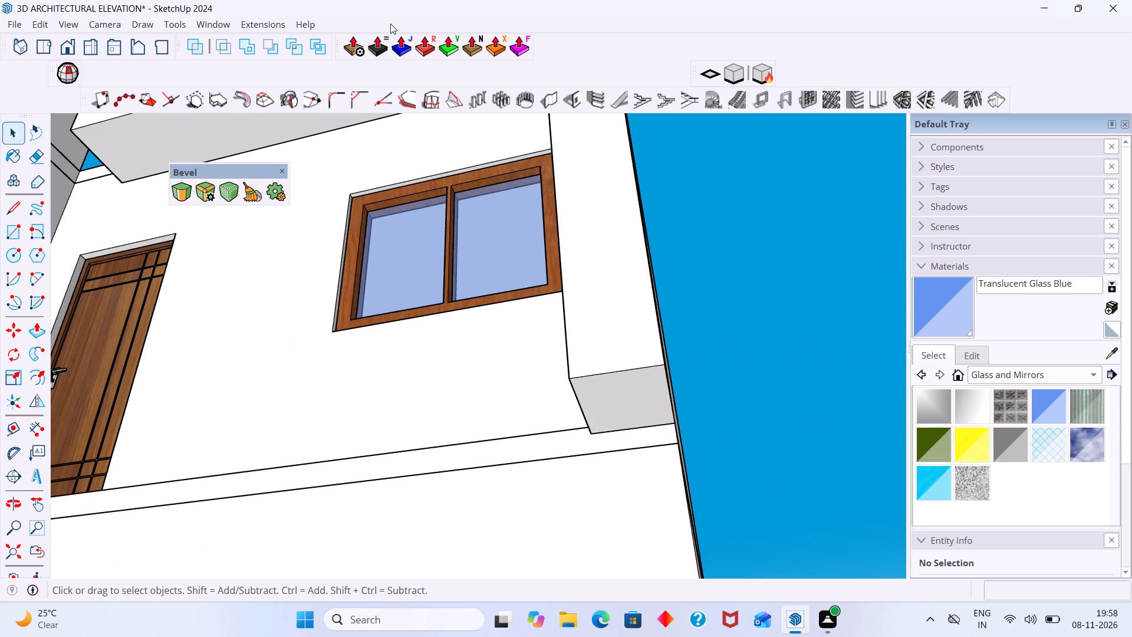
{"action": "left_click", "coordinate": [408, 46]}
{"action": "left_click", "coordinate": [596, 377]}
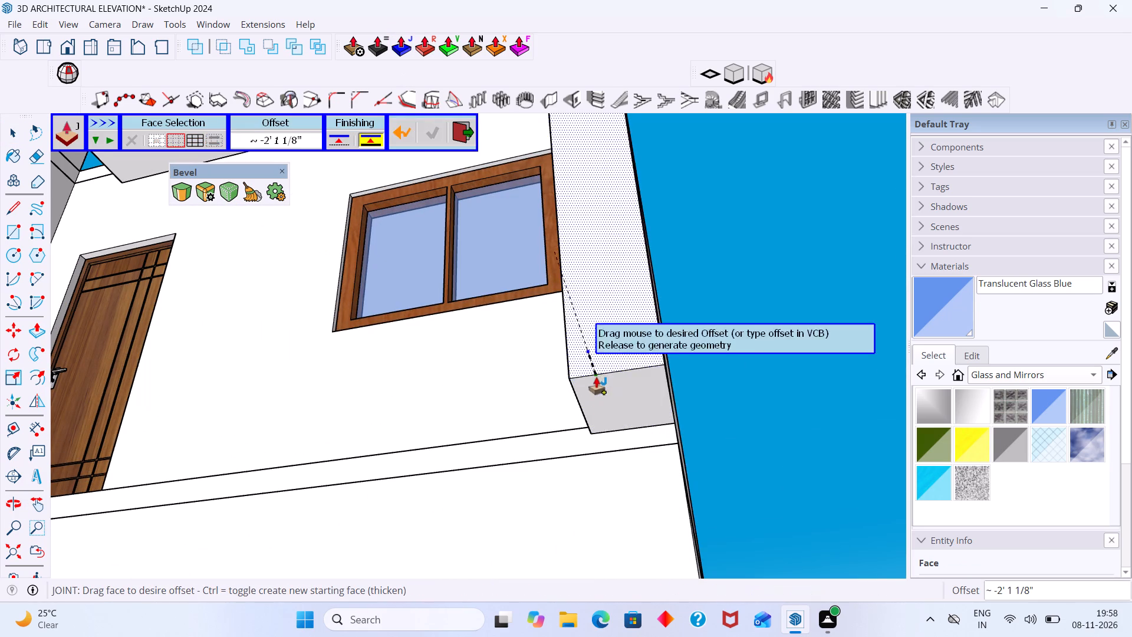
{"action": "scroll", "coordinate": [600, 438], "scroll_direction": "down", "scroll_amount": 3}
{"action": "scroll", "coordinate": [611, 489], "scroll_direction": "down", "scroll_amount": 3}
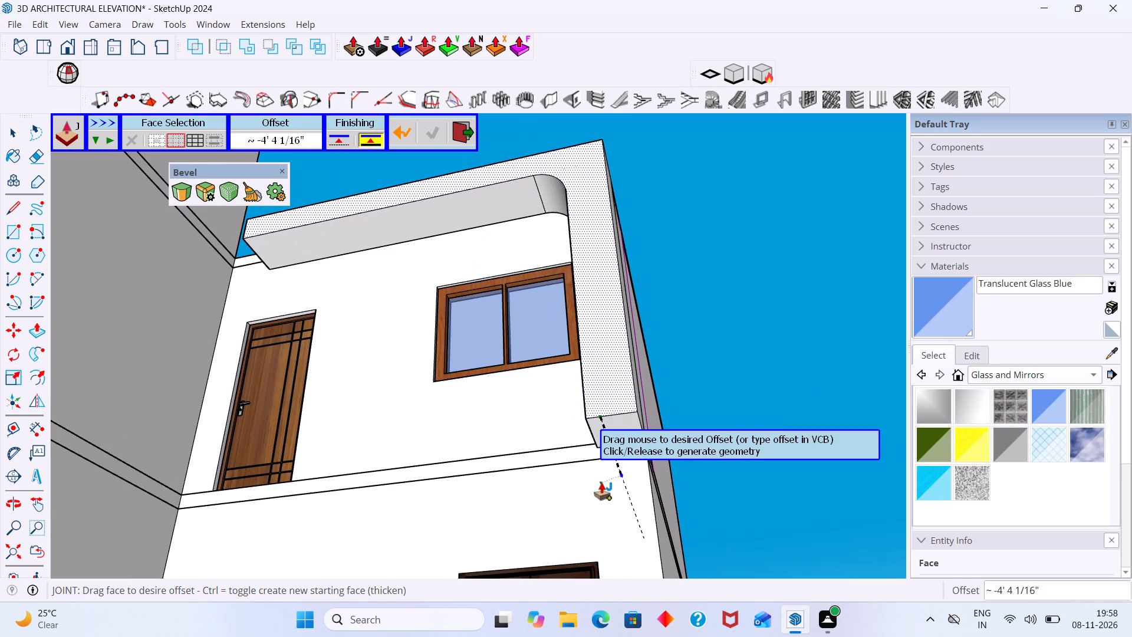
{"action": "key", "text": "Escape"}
Extend the pillar's bottom face downward about 2' 15/16" with Joint Push Pull.
{"action": "scroll", "coordinate": [613, 435], "scroll_direction": "up", "scroll_amount": 2}
{"action": "left_click", "coordinate": [613, 434]}
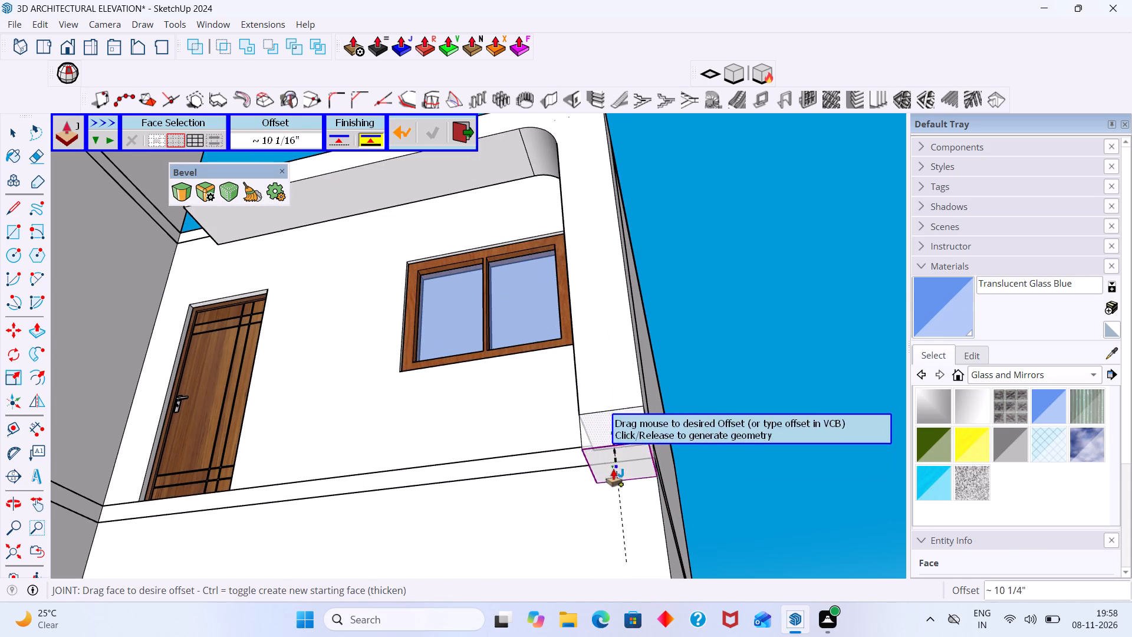
{"action": "scroll", "coordinate": [619, 483], "scroll_direction": "down", "scroll_amount": 5}
{"action": "middle_click_drag", "start_coordinate": [653, 480], "coordinate": [637, 567]}
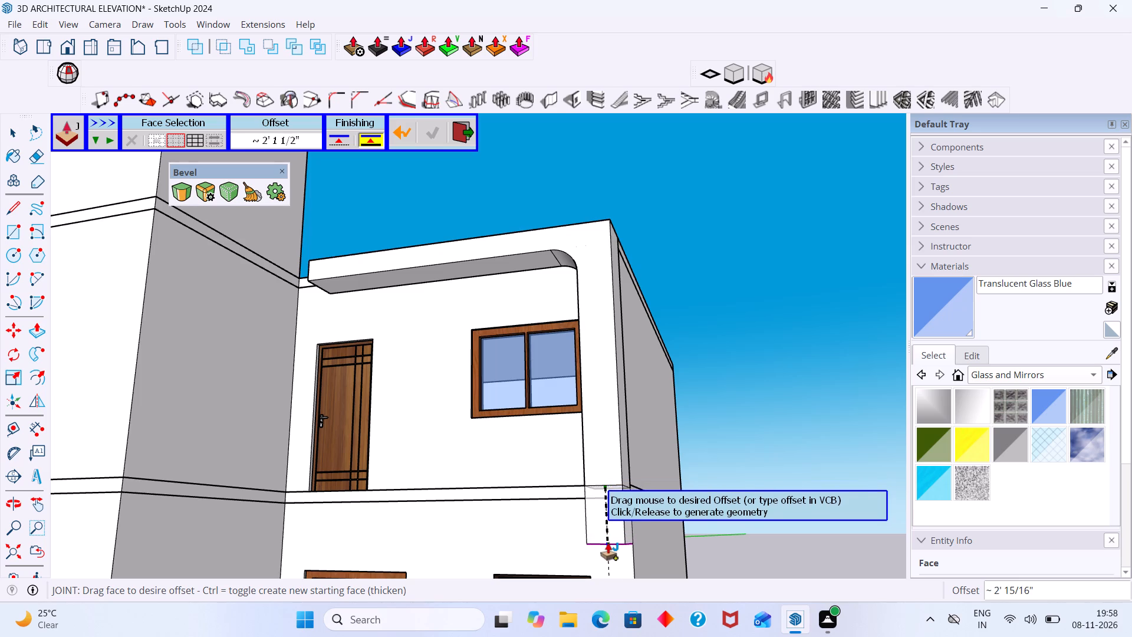
{"action": "left_click", "coordinate": [608, 543]}
{"action": "key", "text": "space"}
Erase the horizontal seam lines around the pillar where the lower extension begins.
{"action": "middle_click_drag", "start_coordinate": [692, 446], "coordinate": [713, 522]}
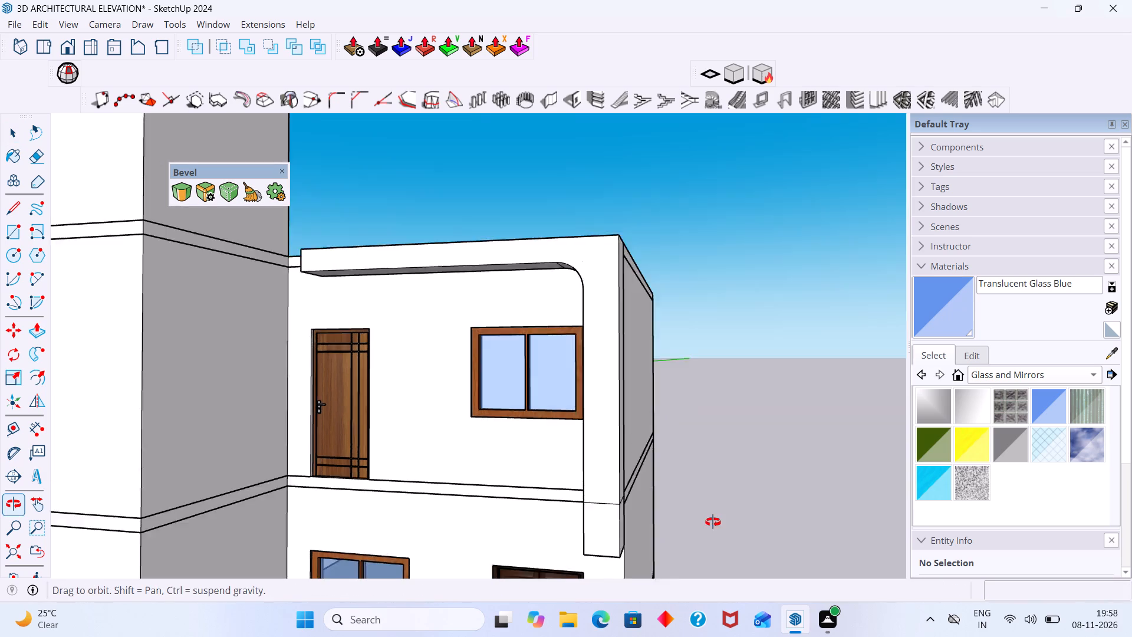
{"action": "middle_click_drag", "start_coordinate": [713, 522], "coordinate": [847, 506]}
{"action": "key", "text": "e"}
{"action": "scroll", "coordinate": [647, 502], "scroll_direction": "up", "scroll_amount": 1}
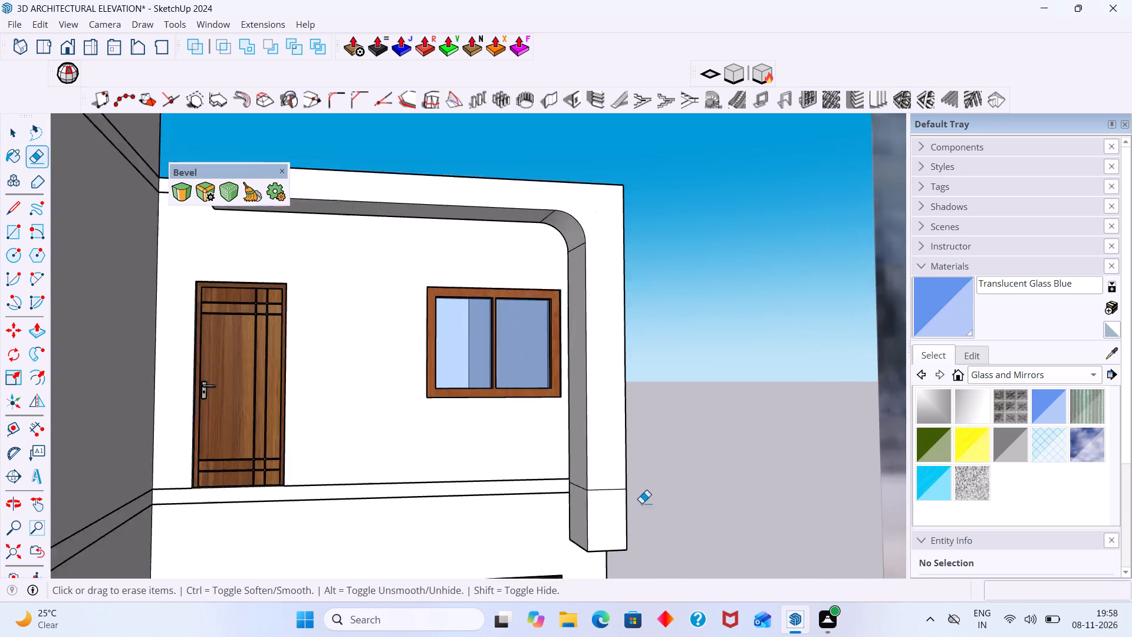
{"action": "scroll", "coordinate": [641, 503], "scroll_direction": "up", "scroll_amount": 4}
{"action": "left_click_drag", "start_coordinate": [569, 466], "coordinate": [571, 477]}
{"action": "left_click_drag", "start_coordinate": [530, 462], "coordinate": [528, 474]}
{"action": "middle_click_drag", "start_coordinate": [562, 464], "coordinate": [314, 472]}
{"action": "left_click_drag", "start_coordinate": [528, 462], "coordinate": [528, 494]}
Draw a rectangle 1' high across the 2' wide inner side face at the pillar's lower end.
{"action": "scroll", "coordinate": [528, 494], "scroll_direction": "down", "scroll_amount": 4}
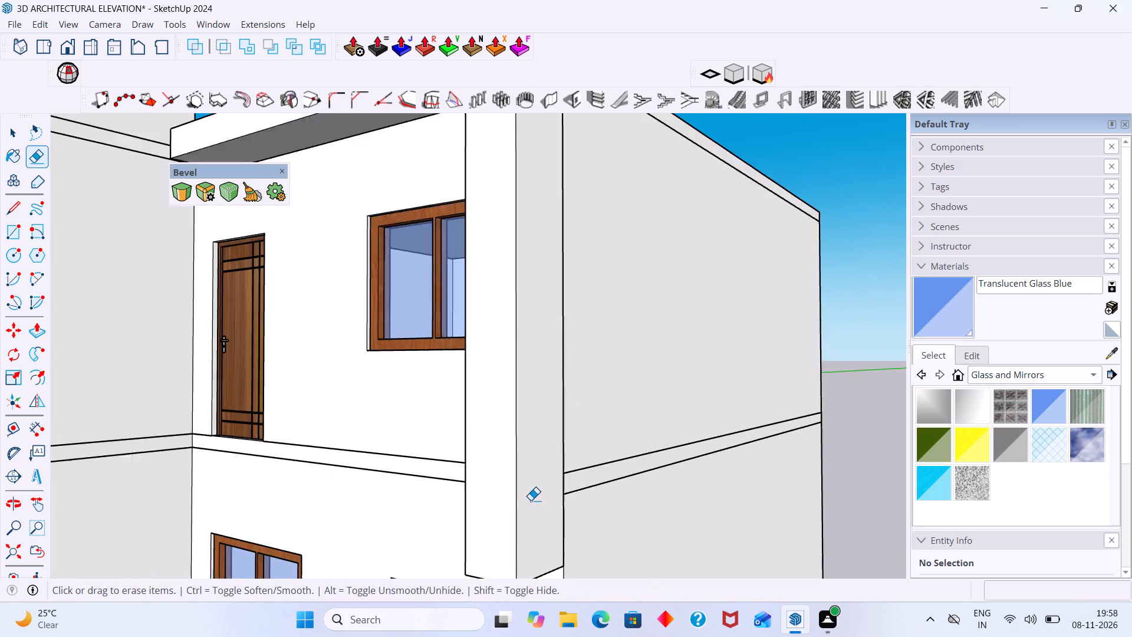
{"action": "scroll", "coordinate": [531, 500], "scroll_direction": "down", "scroll_amount": 1}
{"action": "middle_click_drag", "start_coordinate": [527, 505], "coordinate": [831, 453]}
{"action": "scroll", "coordinate": [670, 454], "scroll_direction": "down", "scroll_amount": 6}
{"action": "middle_click_drag", "start_coordinate": [665, 478], "coordinate": [668, 565]}
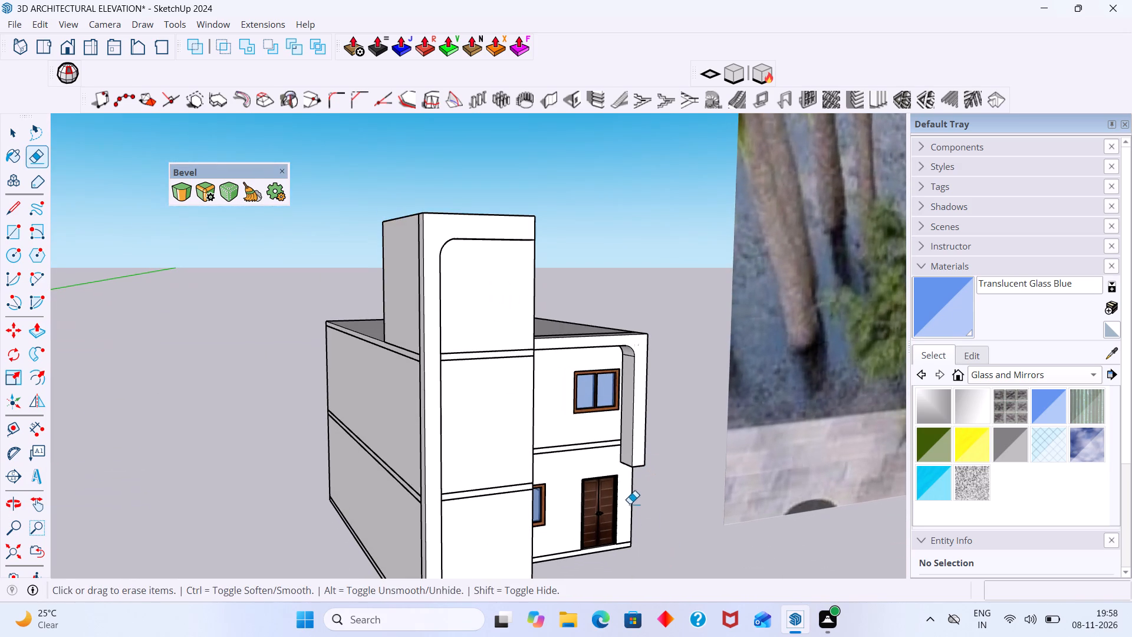
{"action": "key", "text": "space"}
{"action": "scroll", "coordinate": [633, 457], "scroll_direction": "up", "scroll_amount": 10}
{"action": "middle_click_drag", "start_coordinate": [626, 453], "coordinate": [618, 473]}
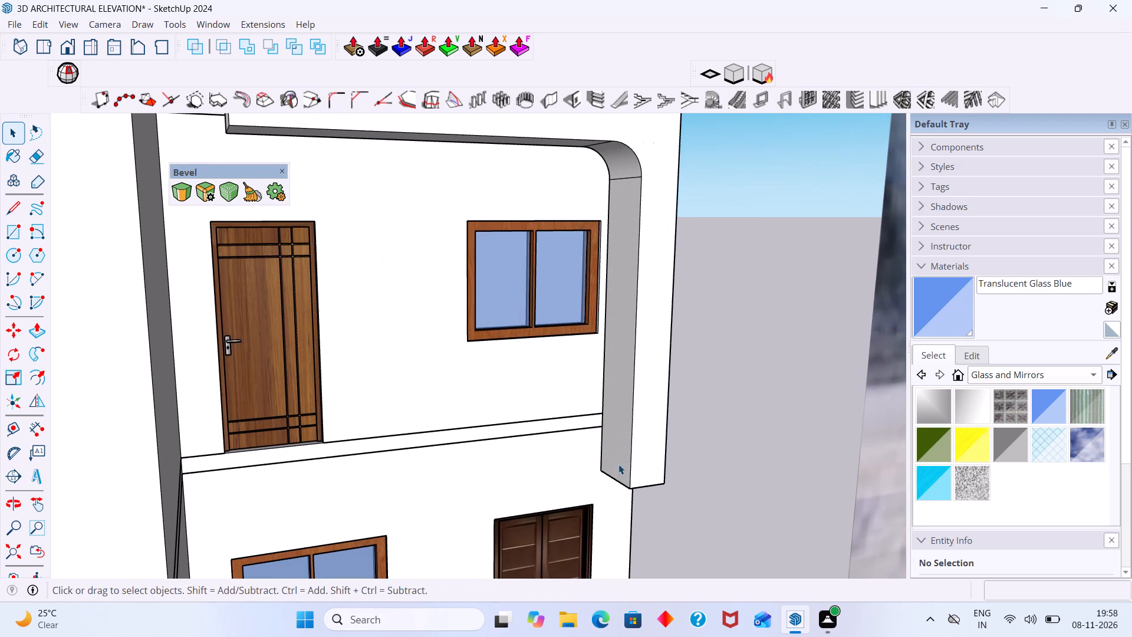
{"action": "key", "text": "r"}
{"action": "scroll", "coordinate": [650, 496], "scroll_direction": "up", "scroll_amount": 6}
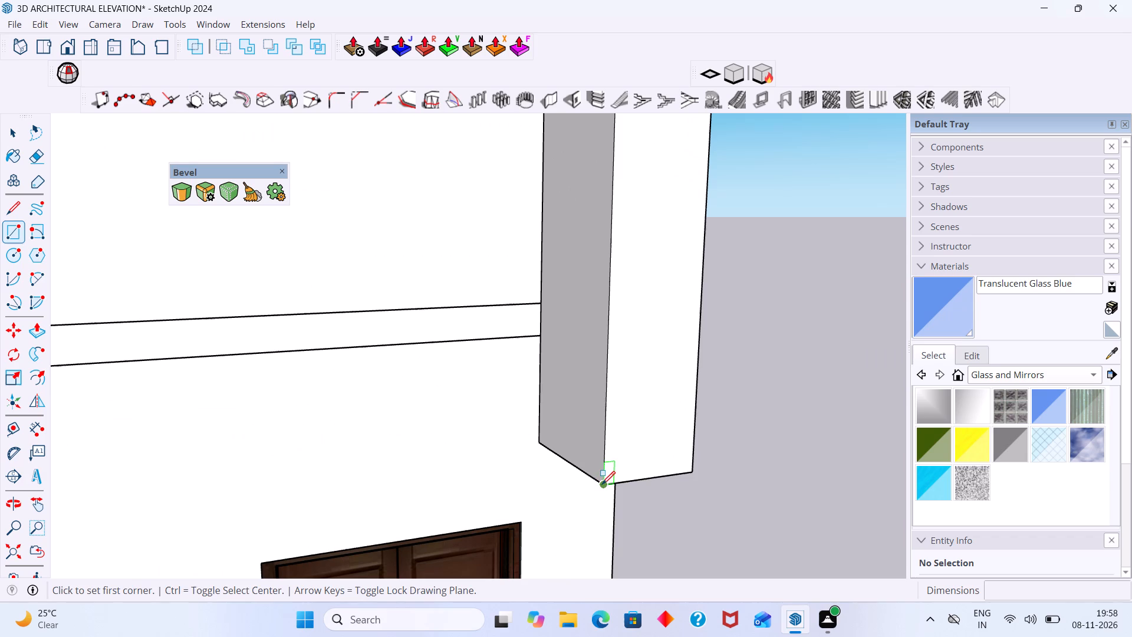
{"action": "left_click", "coordinate": [602, 482]}
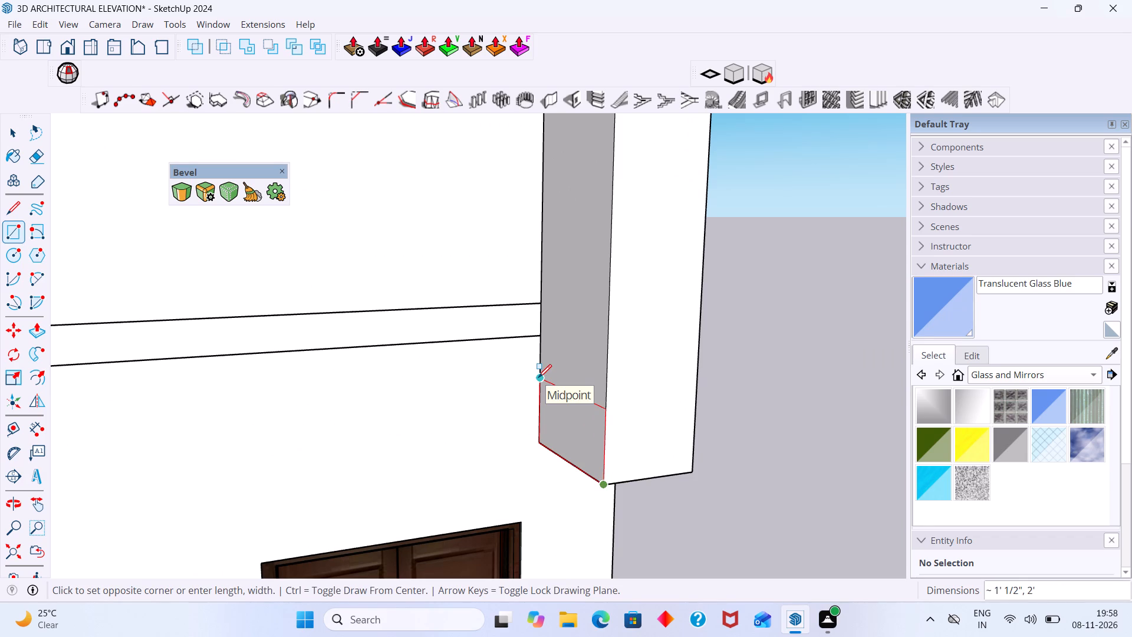
{"action": "type", "text": "1'"}
{"action": "key", "text": "Return"}
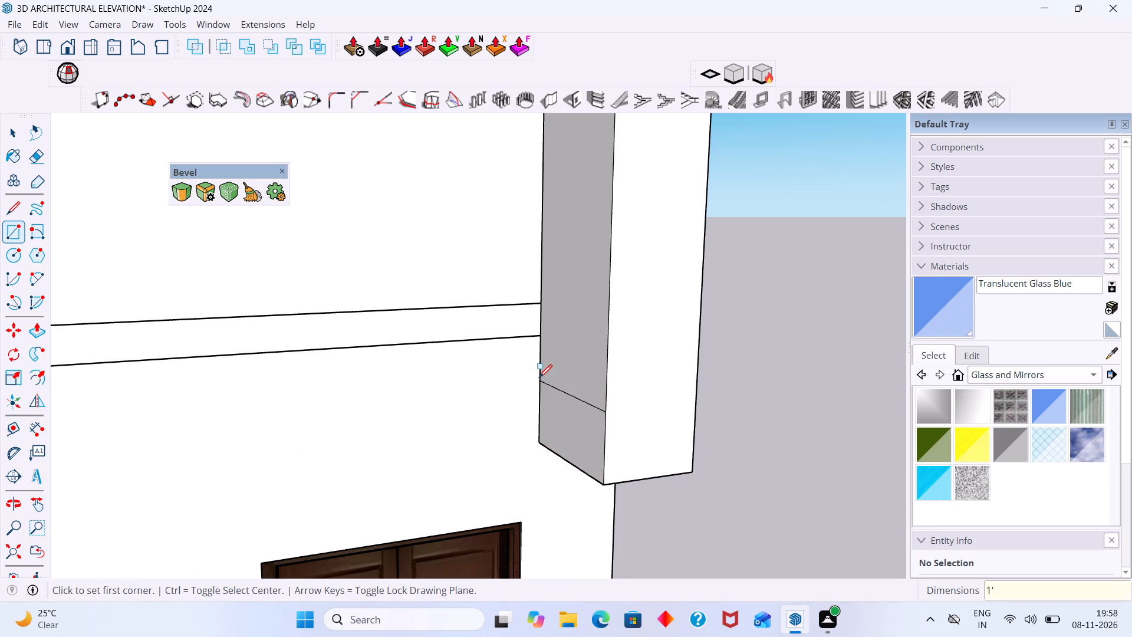
Extend the 1' high rectangle about 12' 7 11/16" with Joint Push Pull, ending level with the top band's free end near the door.
{"action": "left_click", "coordinate": [404, 45]}
{"action": "left_click", "coordinate": [576, 416]}
{"action": "scroll", "coordinate": [404, 412], "scroll_direction": "down", "scroll_amount": 5}
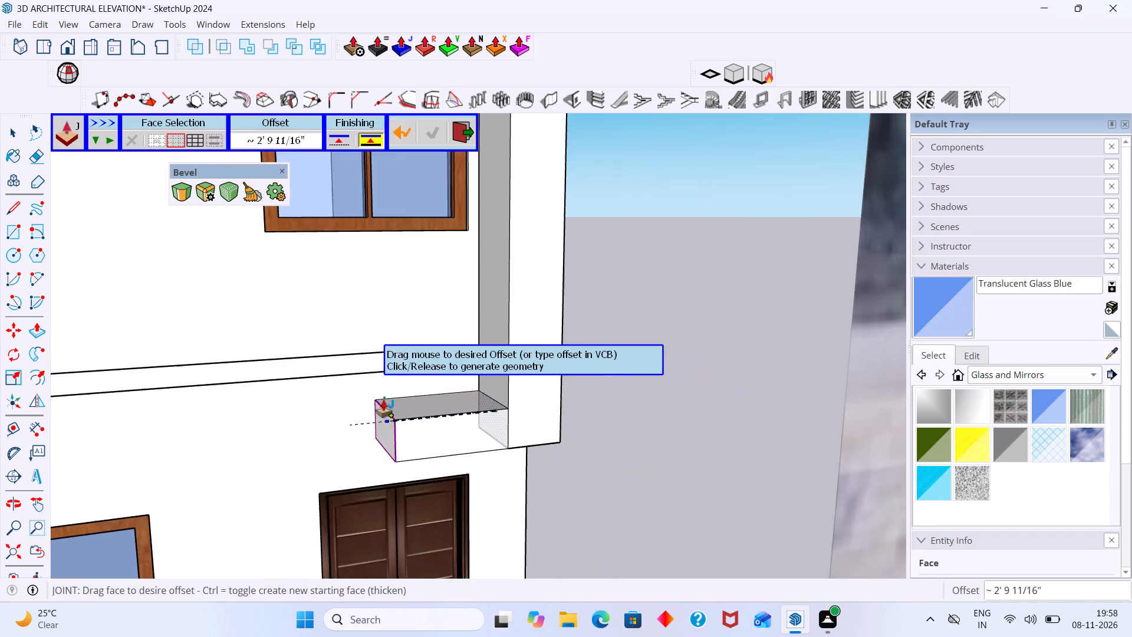
{"action": "scroll", "coordinate": [383, 400], "scroll_direction": "down", "scroll_amount": 13}
{"action": "middle_click_drag", "start_coordinate": [293, 412], "coordinate": [585, 418], "text": "shift"}
{"action": "middle_click_drag", "start_coordinate": [551, 415], "coordinate": [452, 412]}
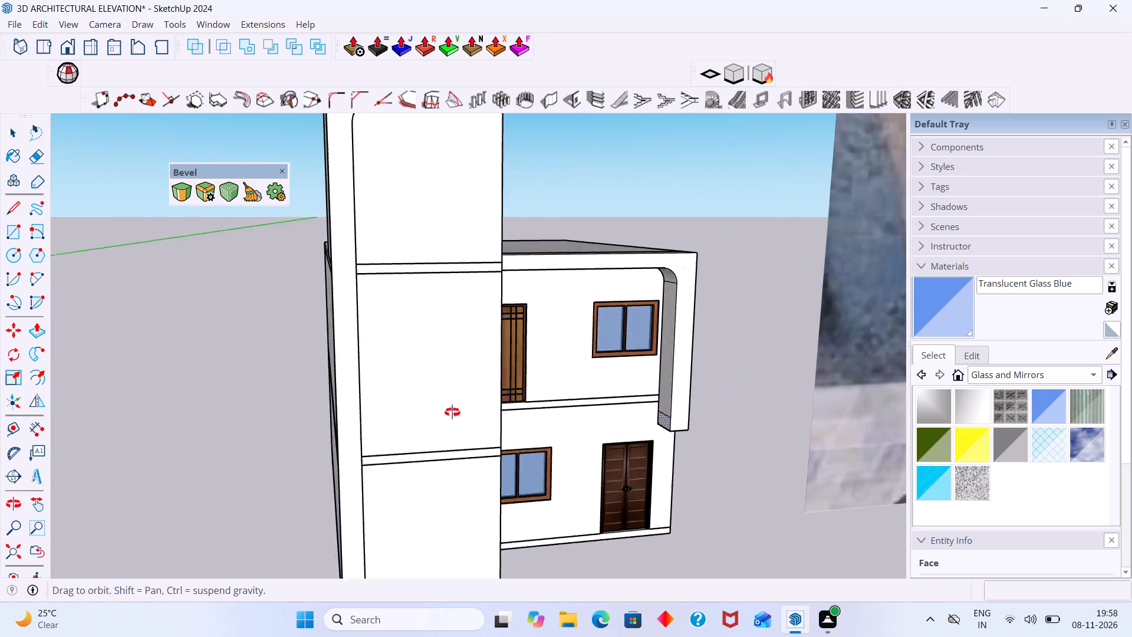
{"action": "middle_click_drag", "start_coordinate": [452, 412], "coordinate": [416, 416]}
{"action": "scroll", "coordinate": [455, 412], "scroll_direction": "up", "scroll_amount": 7}
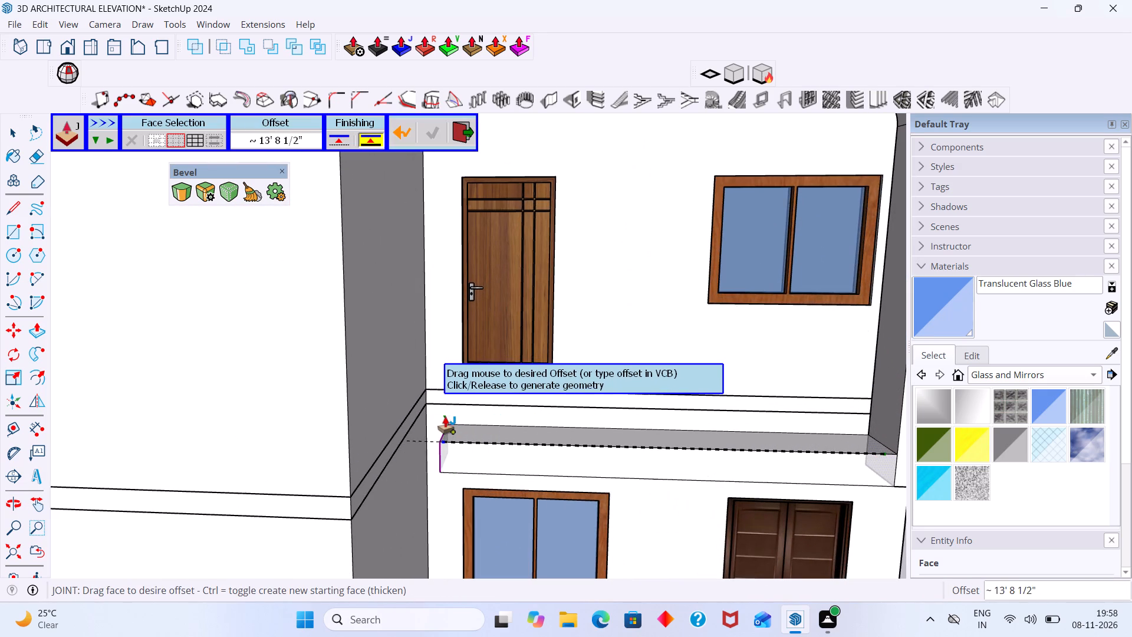
{"action": "scroll", "coordinate": [445, 417], "scroll_direction": "down", "scroll_amount": 5}
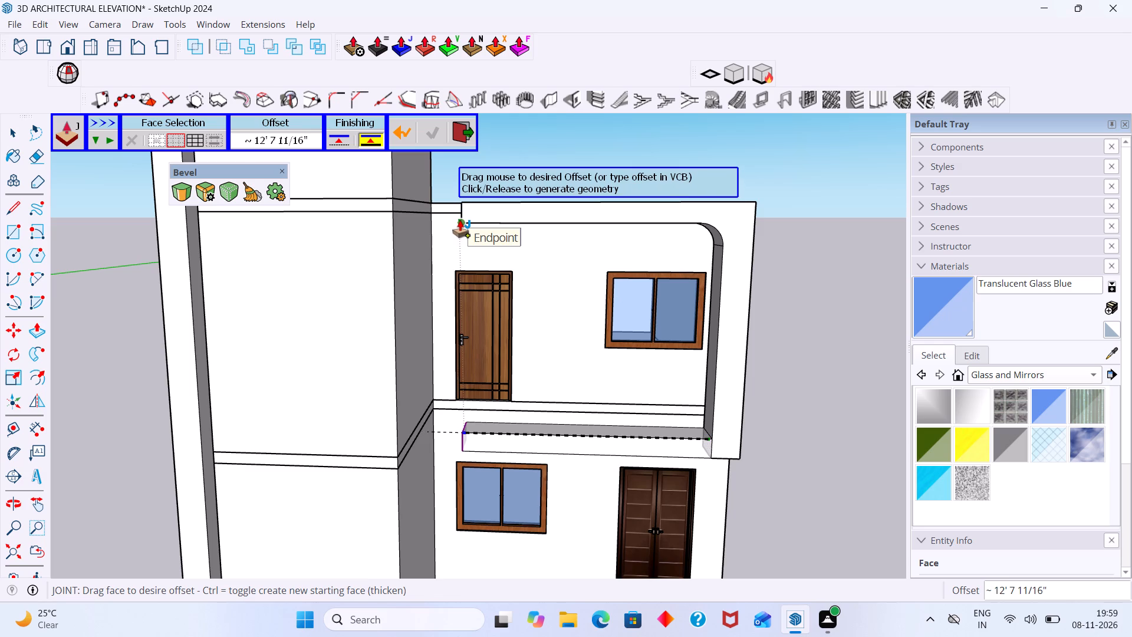
{"action": "left_click", "coordinate": [460, 221]}
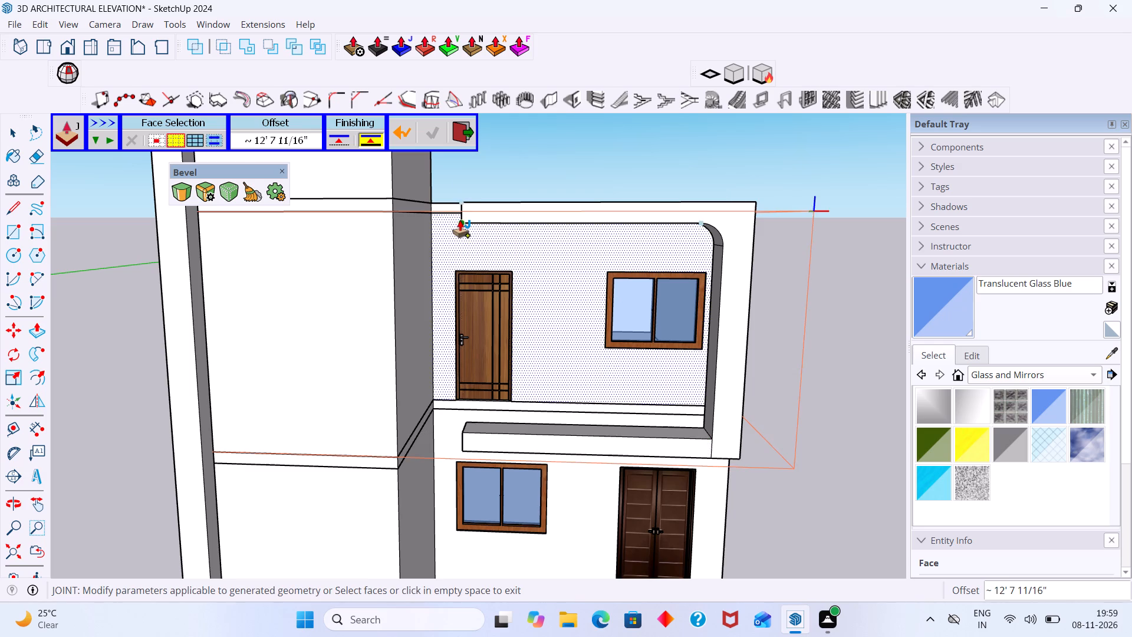
{"action": "key", "text": "space"}
{"action": "middle_click_drag", "start_coordinate": [539, 414], "coordinate": [535, 553]}
{"action": "scroll", "coordinate": [684, 458], "scroll_direction": "up", "scroll_amount": 2}
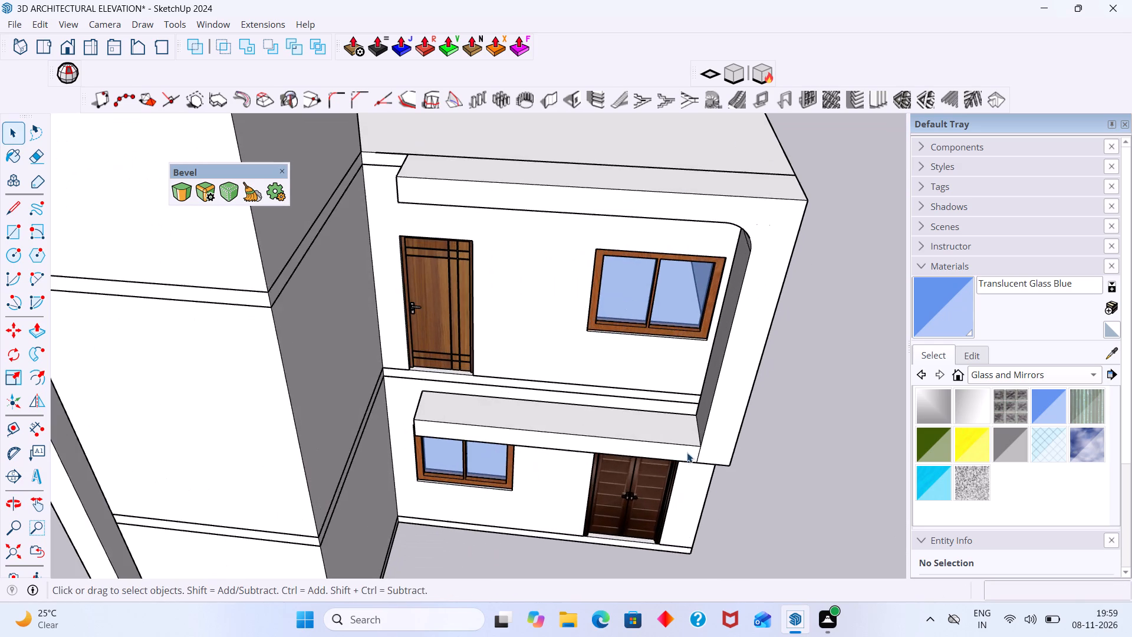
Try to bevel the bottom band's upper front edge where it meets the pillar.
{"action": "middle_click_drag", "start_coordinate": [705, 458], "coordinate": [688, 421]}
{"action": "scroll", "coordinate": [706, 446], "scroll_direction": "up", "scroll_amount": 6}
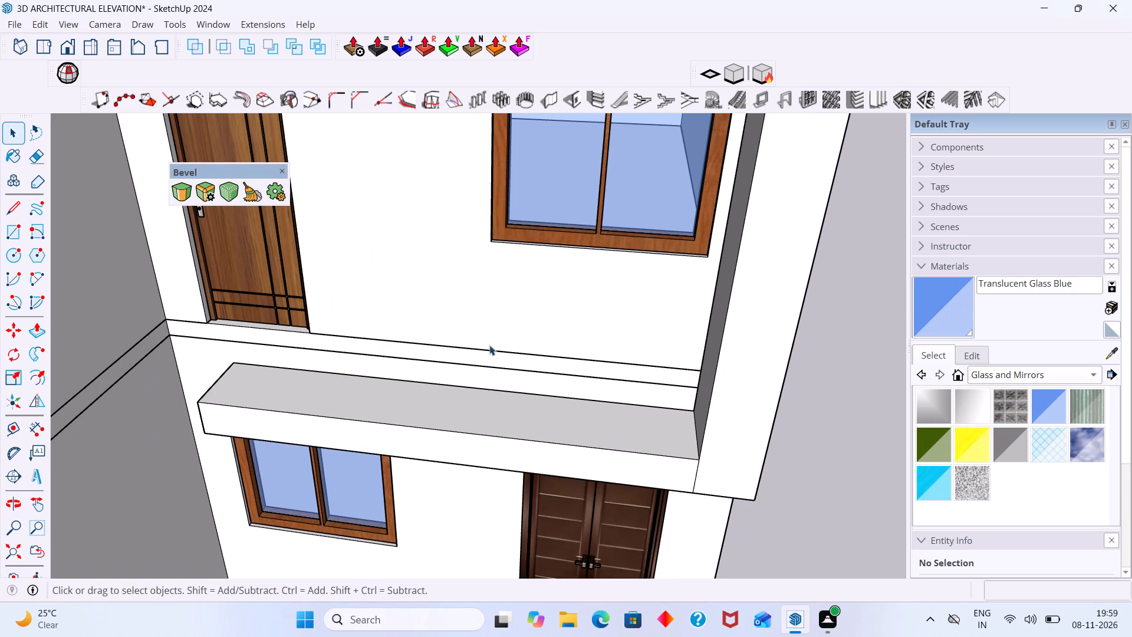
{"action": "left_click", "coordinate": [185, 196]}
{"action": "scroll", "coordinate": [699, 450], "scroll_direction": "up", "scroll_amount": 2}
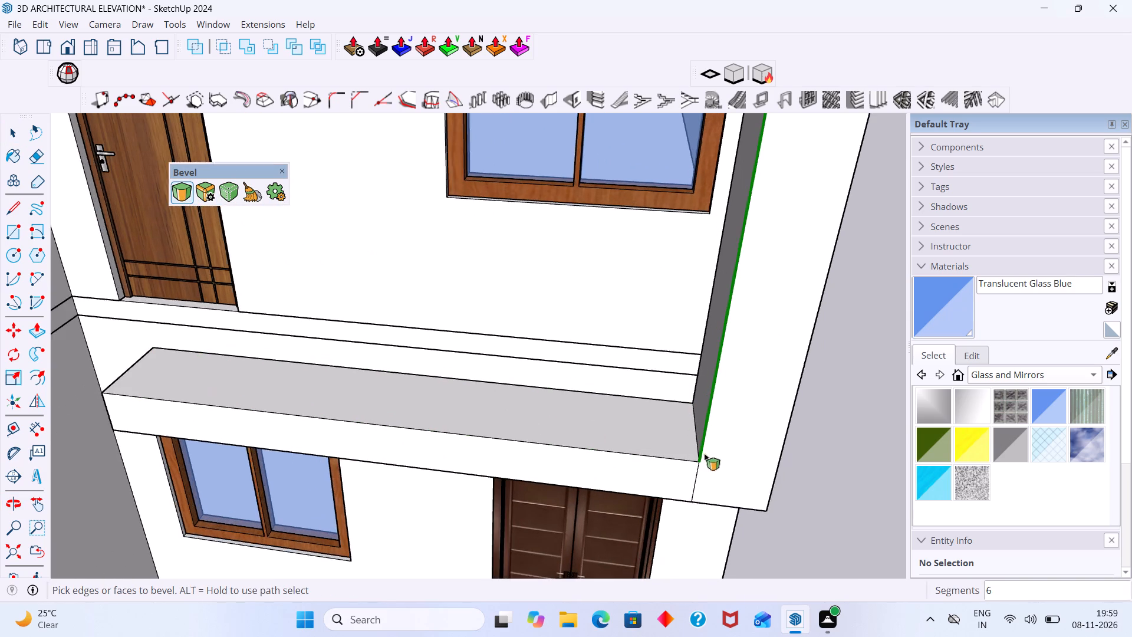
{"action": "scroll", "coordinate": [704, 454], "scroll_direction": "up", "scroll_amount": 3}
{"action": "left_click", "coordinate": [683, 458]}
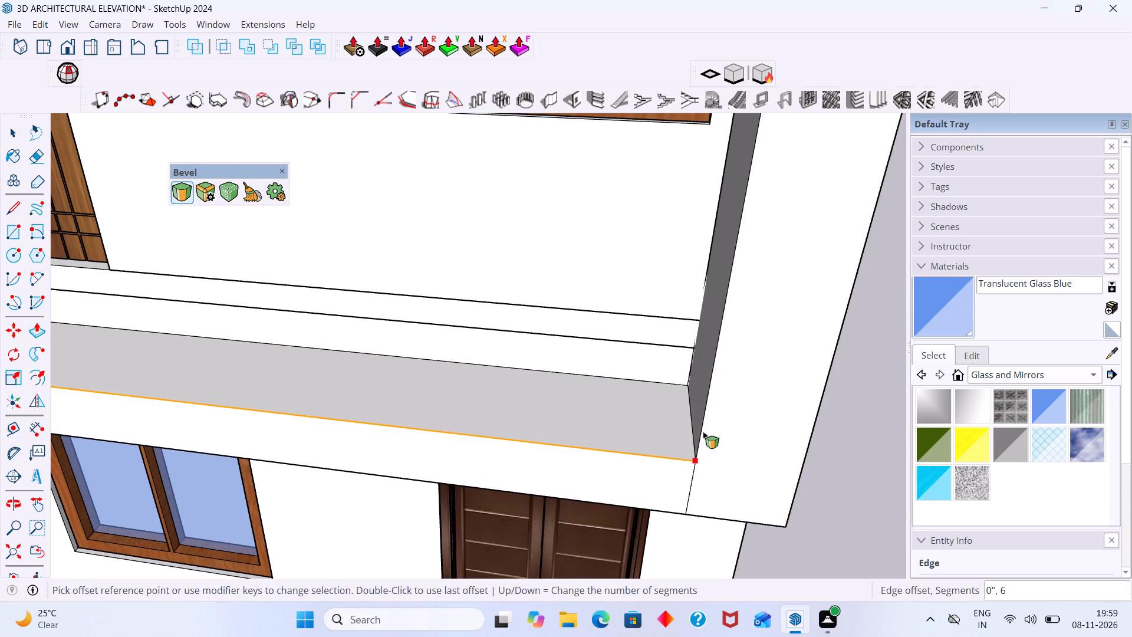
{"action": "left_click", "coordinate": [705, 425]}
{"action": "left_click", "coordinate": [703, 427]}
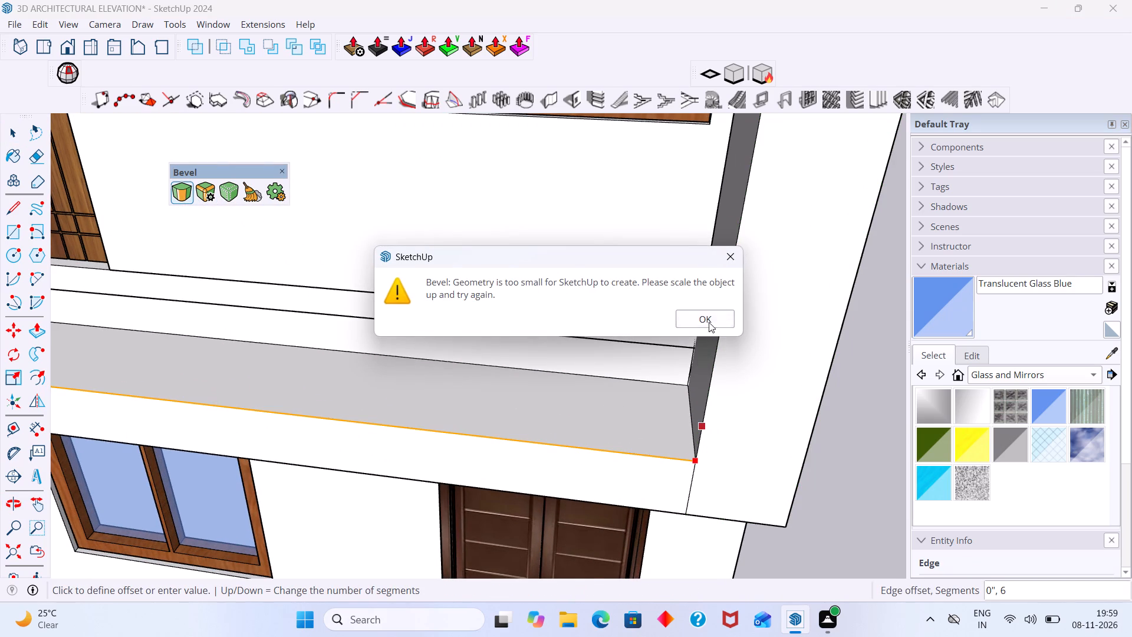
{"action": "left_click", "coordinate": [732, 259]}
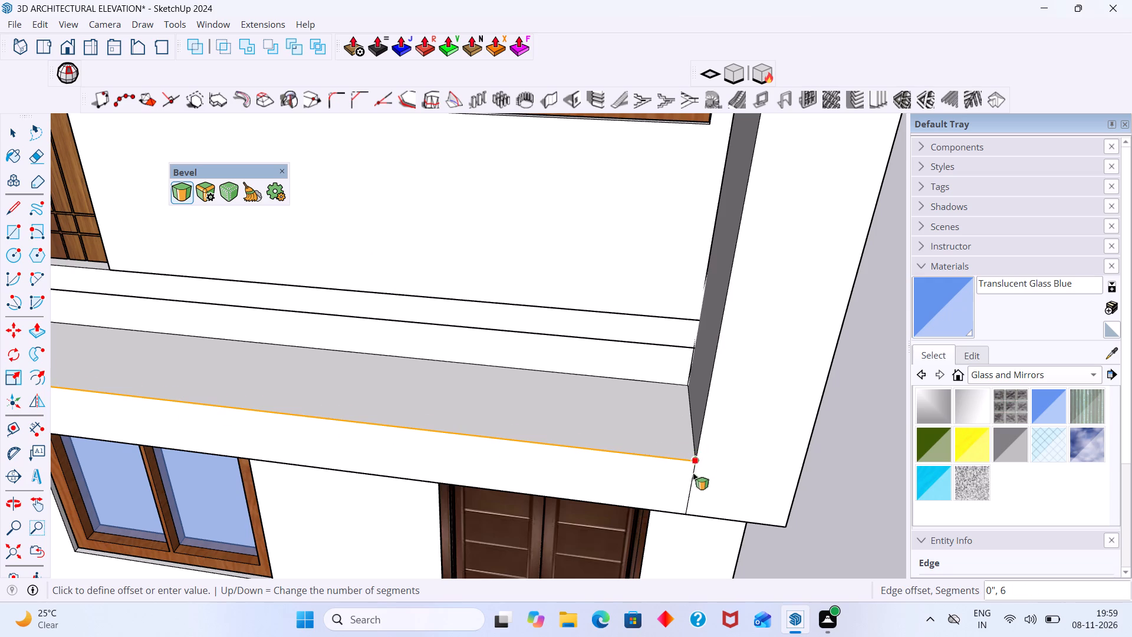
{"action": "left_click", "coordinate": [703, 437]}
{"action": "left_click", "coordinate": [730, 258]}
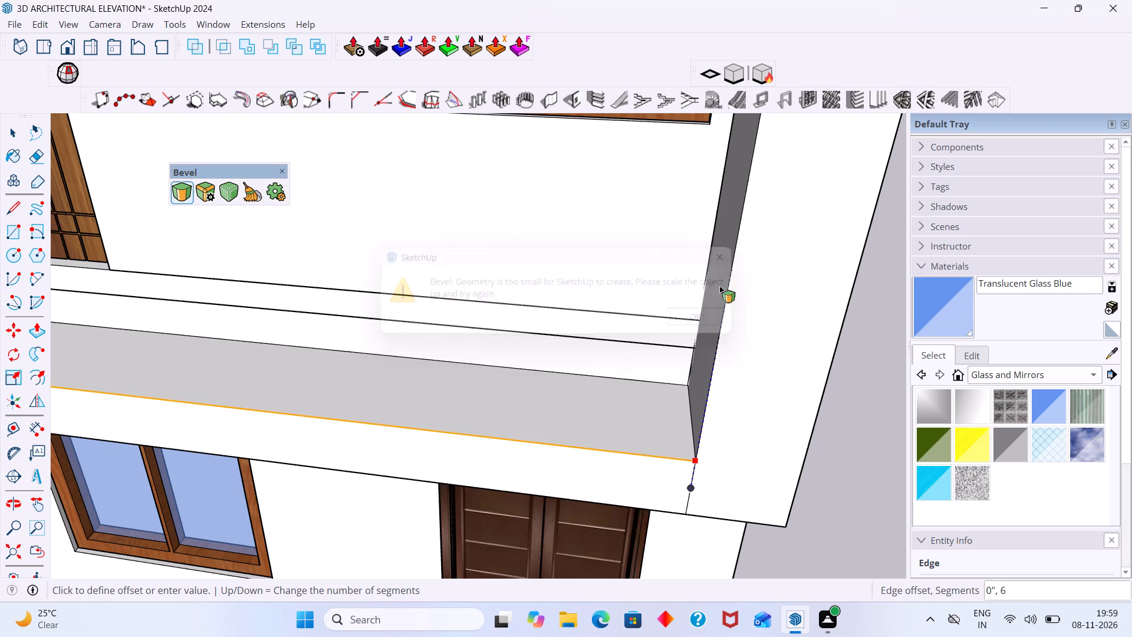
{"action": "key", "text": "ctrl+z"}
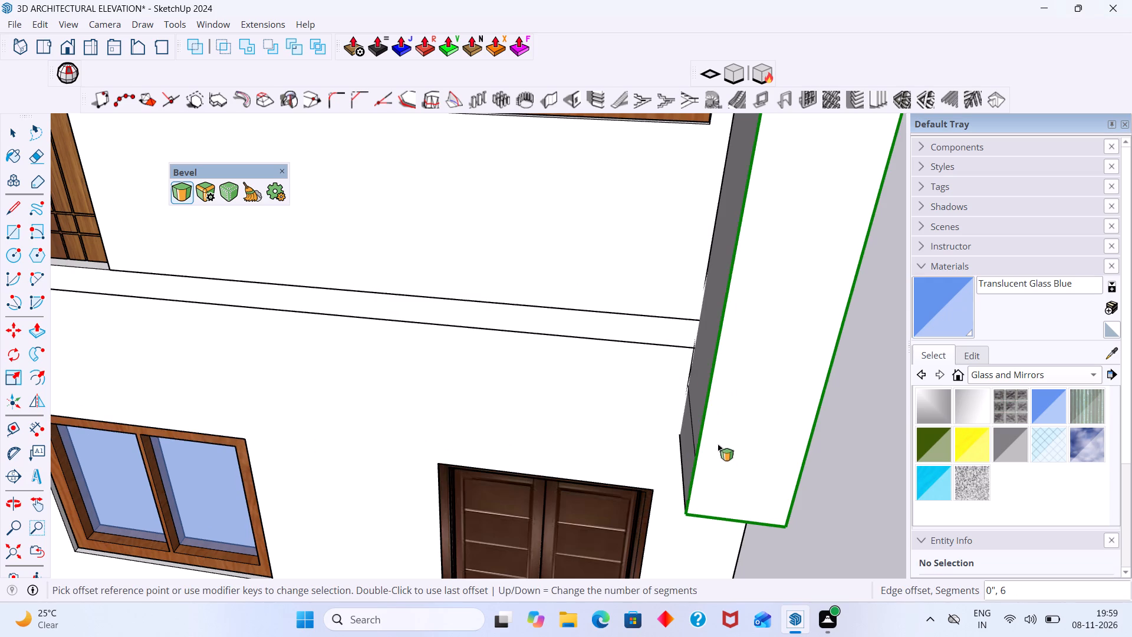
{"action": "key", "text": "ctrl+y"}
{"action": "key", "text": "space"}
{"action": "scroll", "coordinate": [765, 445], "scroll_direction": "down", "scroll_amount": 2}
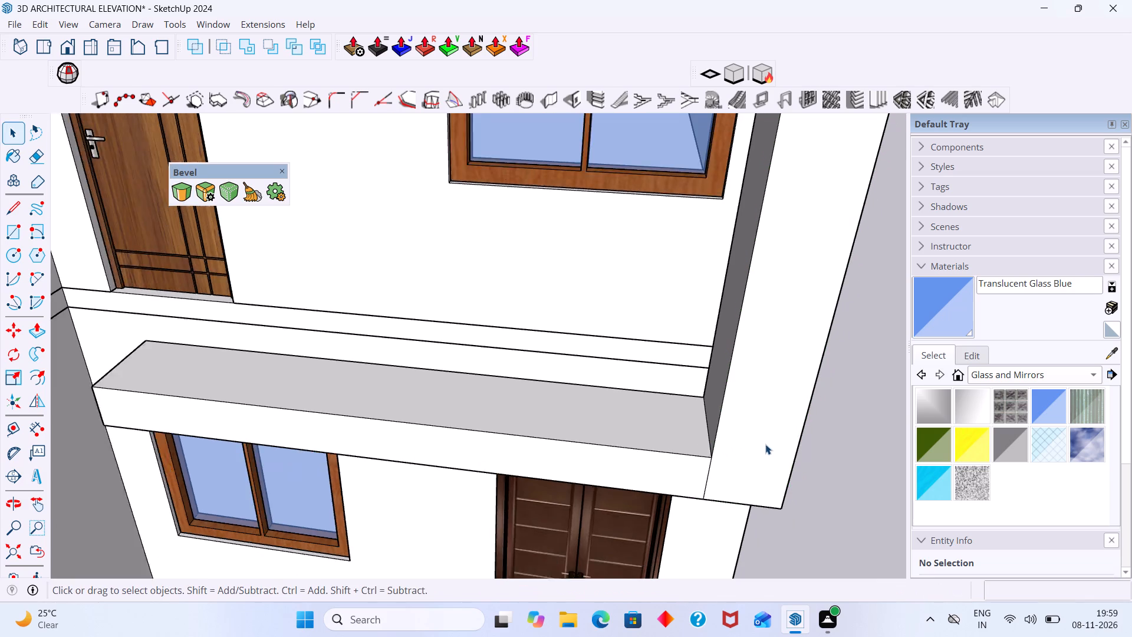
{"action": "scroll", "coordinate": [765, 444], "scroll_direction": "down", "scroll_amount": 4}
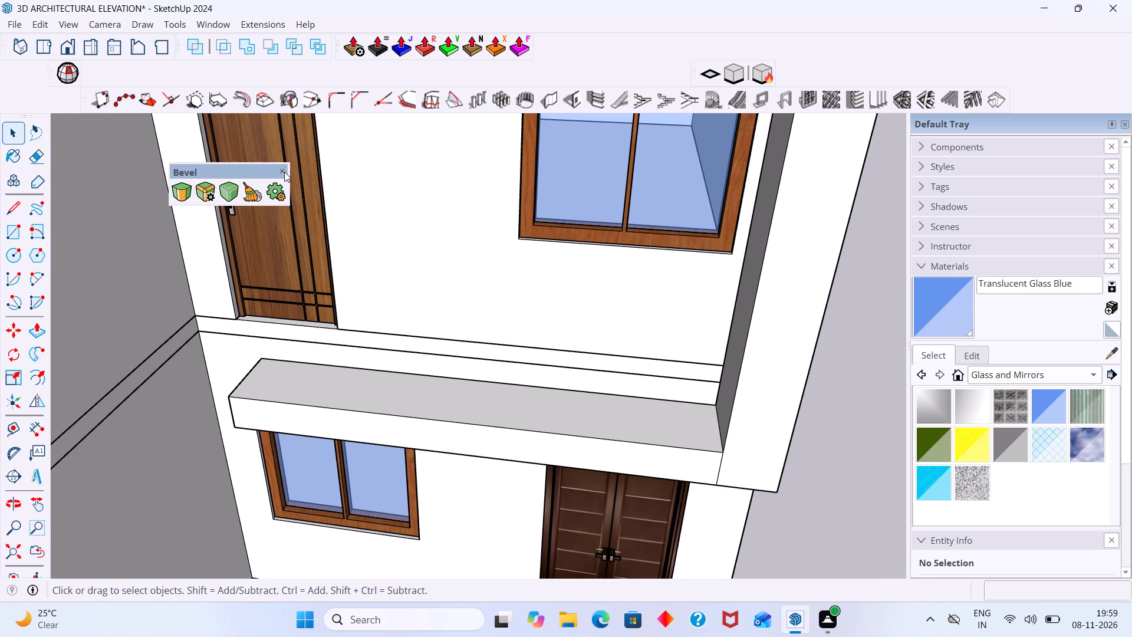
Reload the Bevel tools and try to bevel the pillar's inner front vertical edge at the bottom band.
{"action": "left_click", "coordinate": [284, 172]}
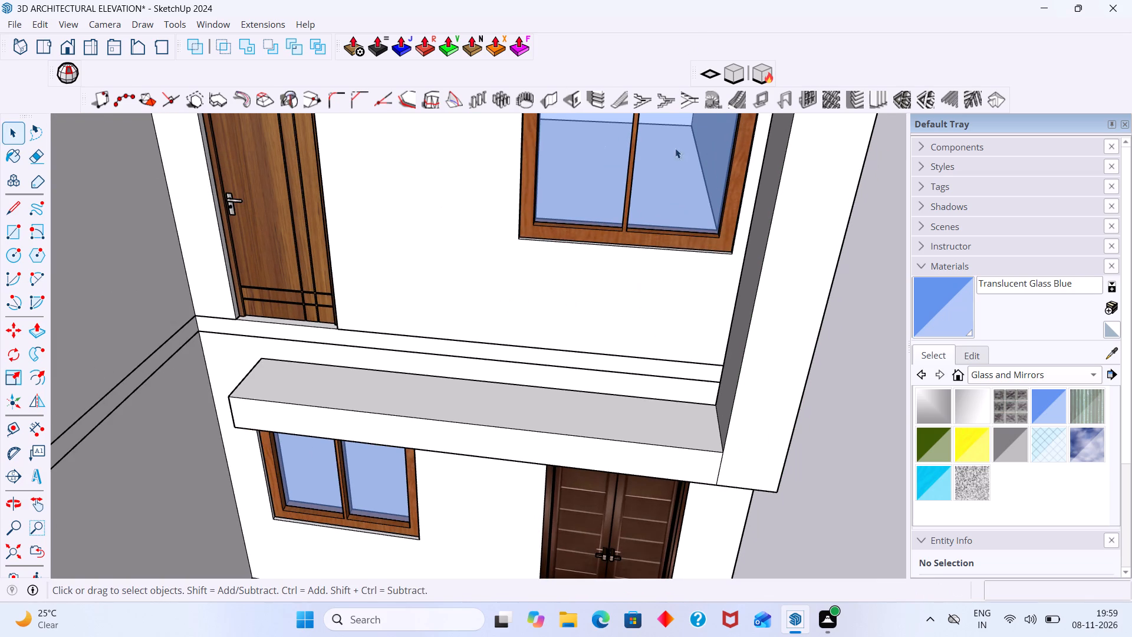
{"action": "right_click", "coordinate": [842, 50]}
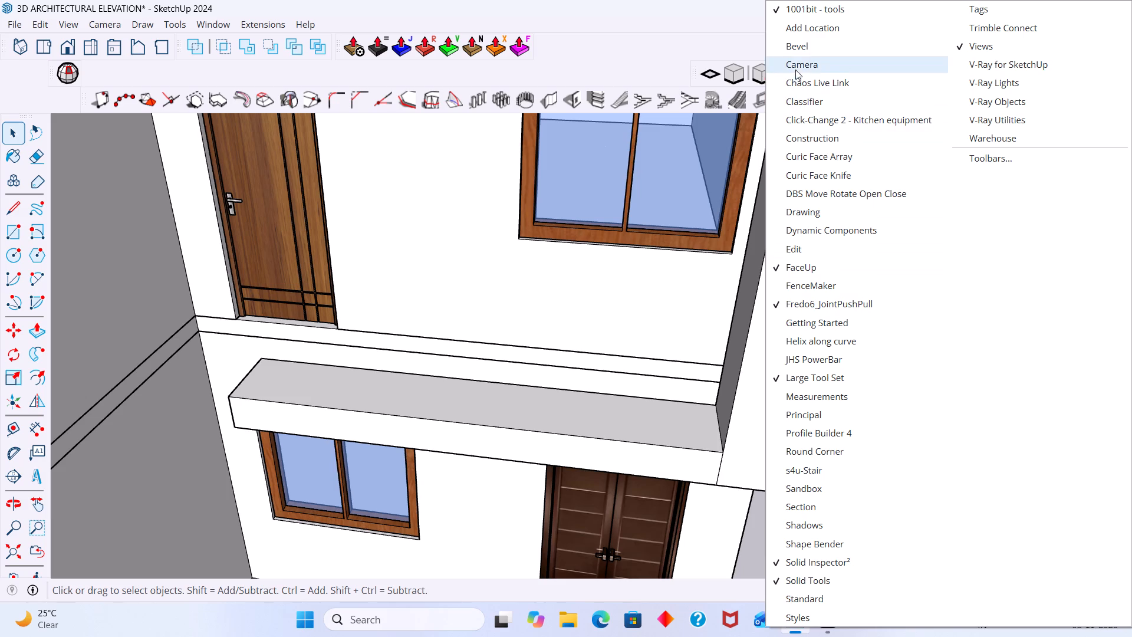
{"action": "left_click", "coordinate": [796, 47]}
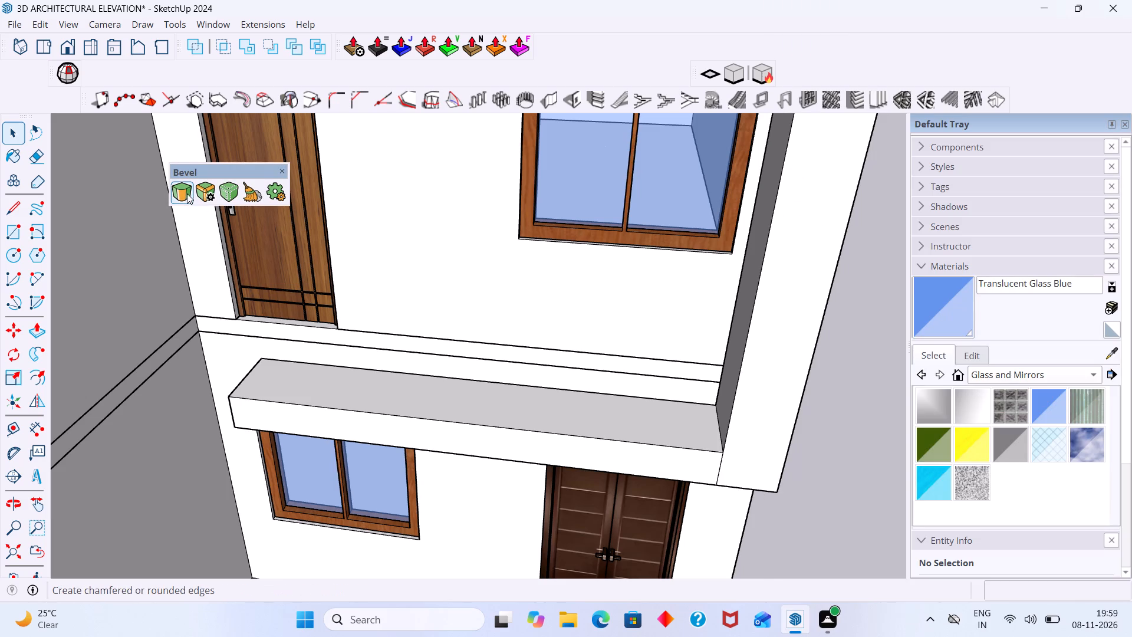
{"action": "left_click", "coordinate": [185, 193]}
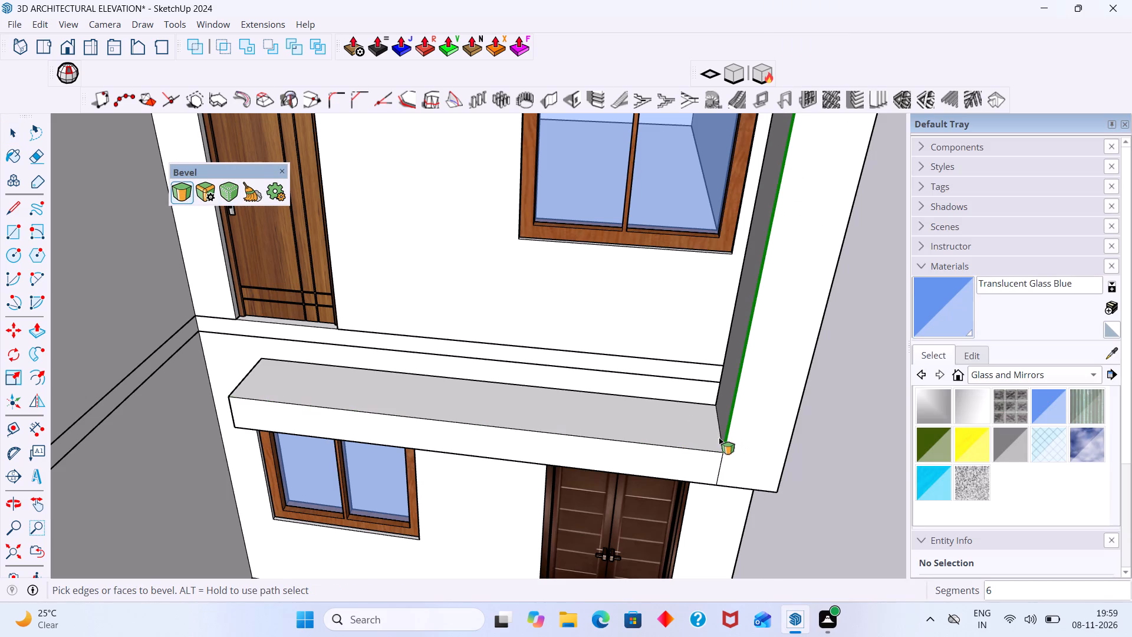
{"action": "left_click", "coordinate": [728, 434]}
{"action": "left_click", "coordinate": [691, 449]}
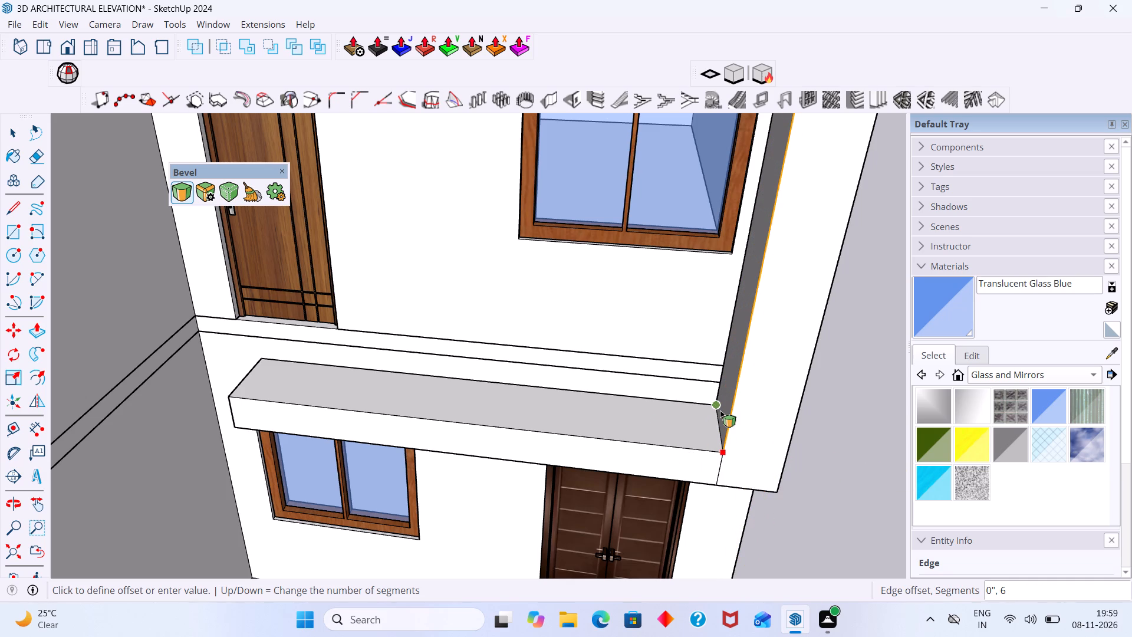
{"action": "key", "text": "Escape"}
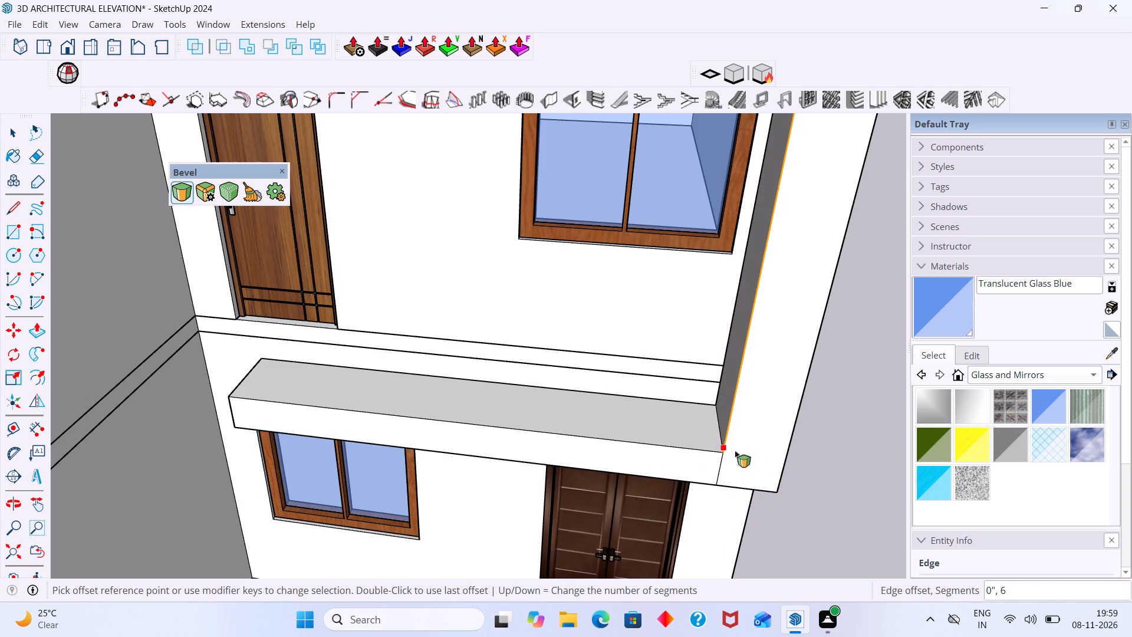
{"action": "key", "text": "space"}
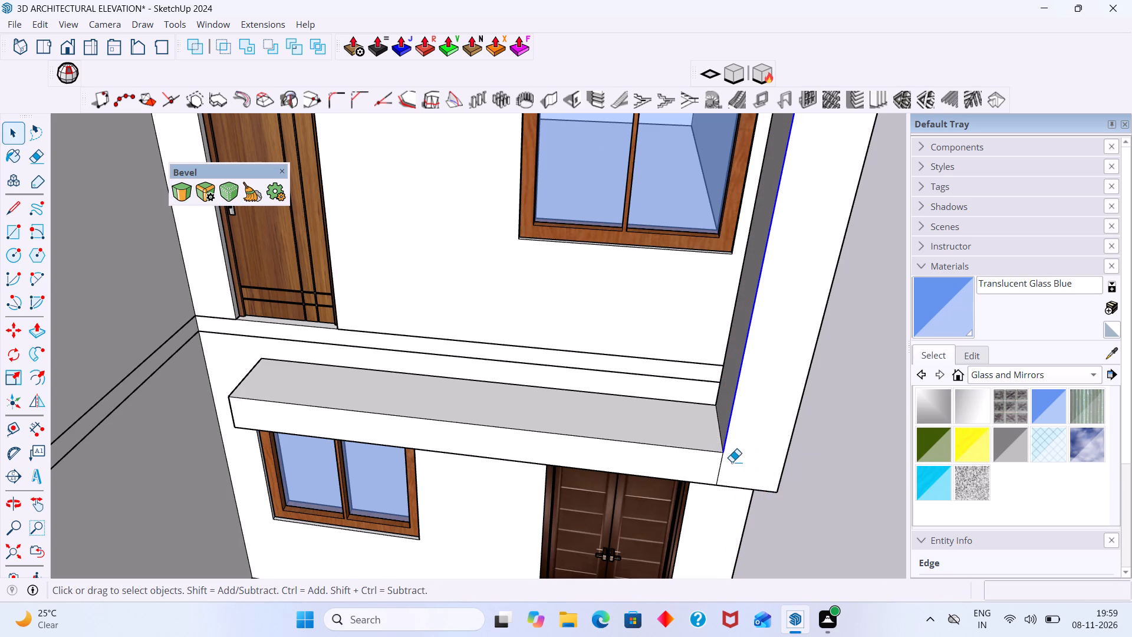
Erase the short seam line between the bottom band's front face and the pillar.
{"action": "key", "text": "e"}
{"action": "left_click_drag", "start_coordinate": [730, 466], "coordinate": [710, 474]}
{"action": "key", "text": "space"}
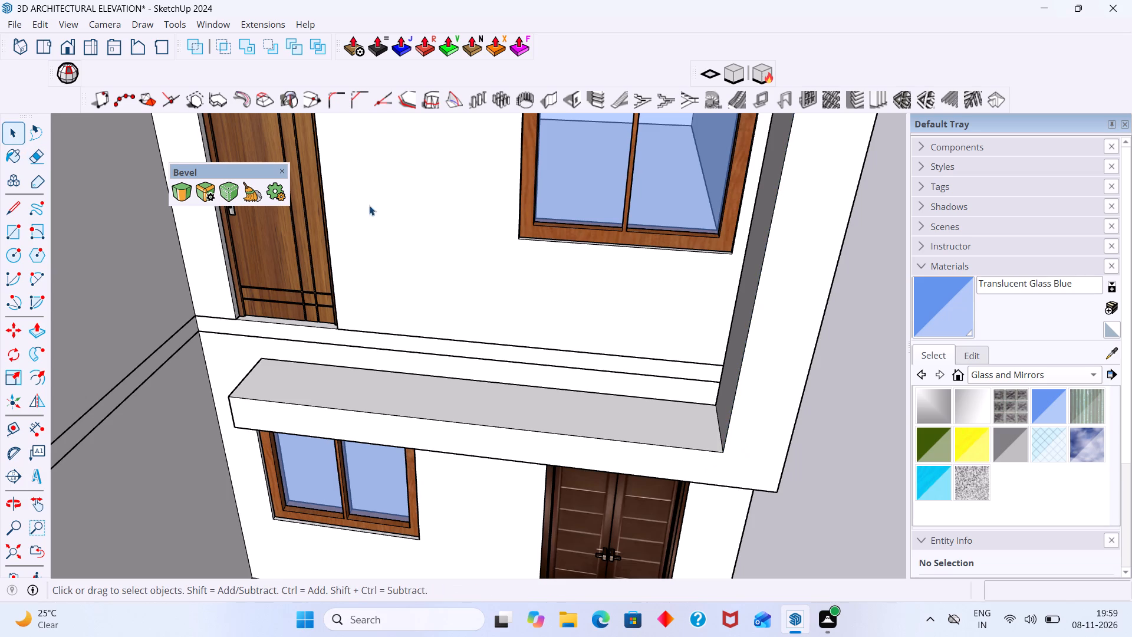
Hide the Bevel tools and display the Round Corner tools instead.
{"action": "left_click", "coordinate": [282, 172]}
{"action": "right_click", "coordinate": [888, 56]}
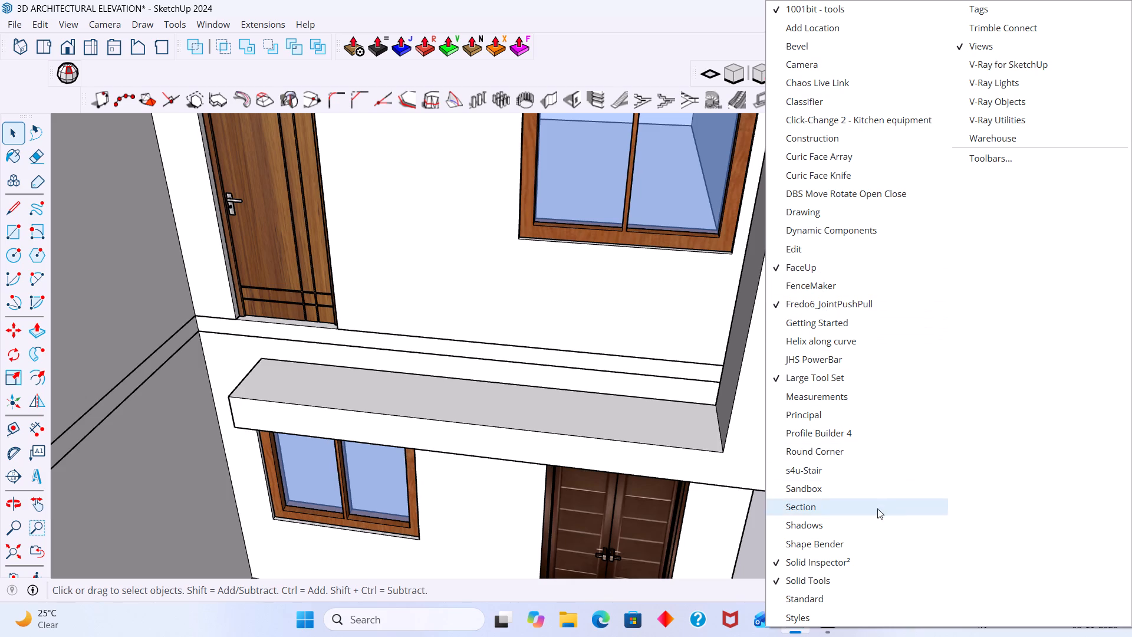
{"action": "scroll", "coordinate": [852, 474], "scroll_direction": "down", "scroll_amount": 2}
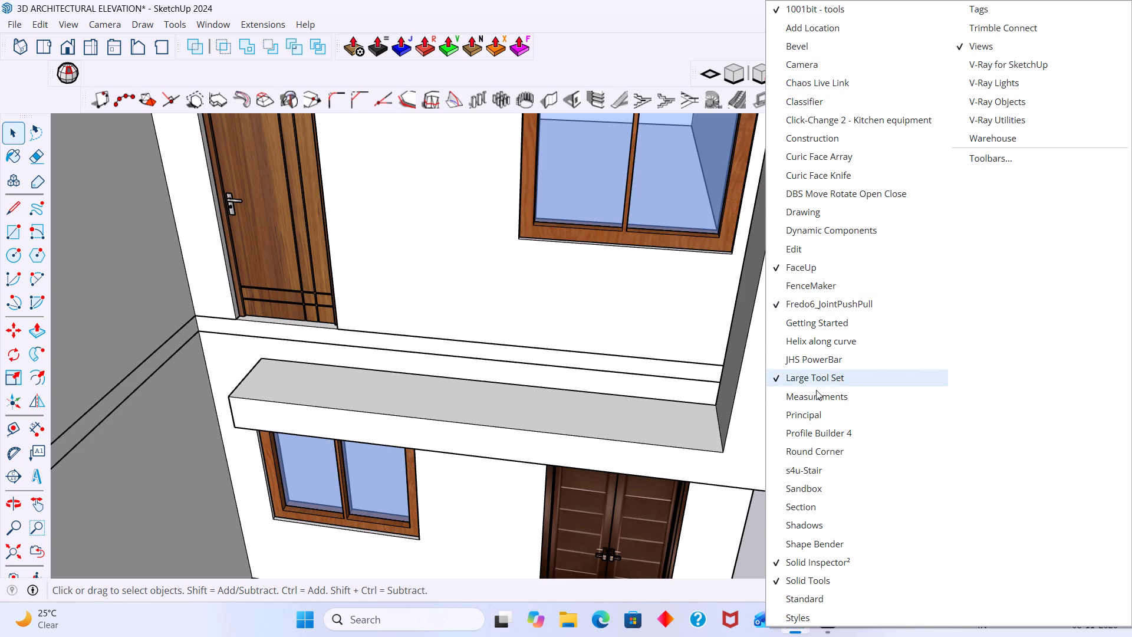
{"action": "left_click", "coordinate": [817, 449]}
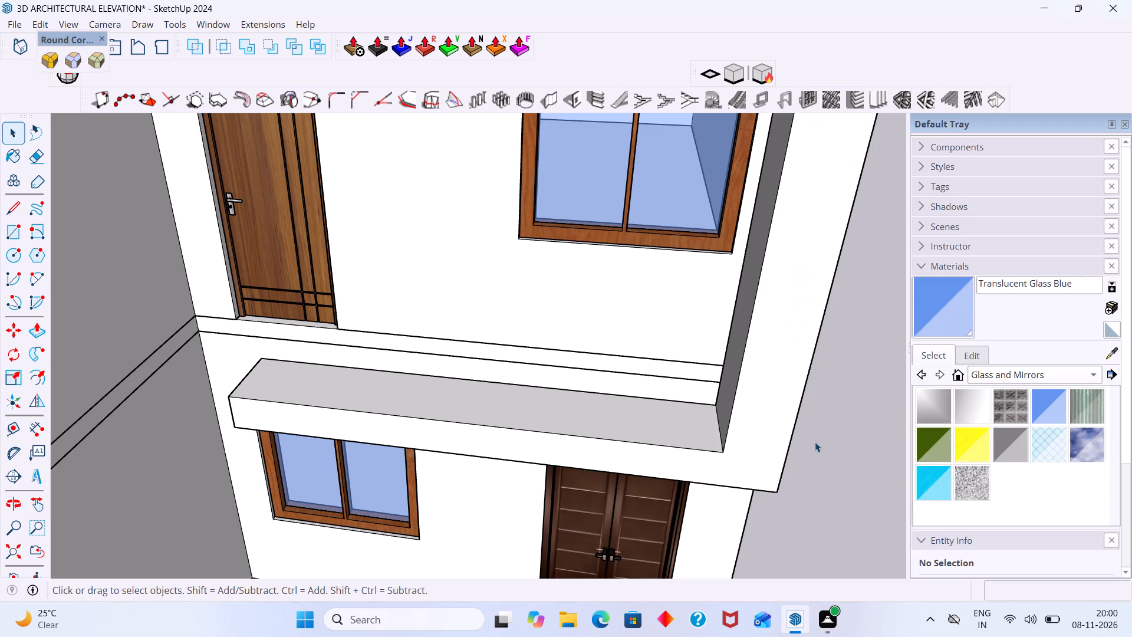
Select the pillar's inner front edge and the bottom band's upper front edge for Round Corner with a 2' offset.
{"action": "left_click", "coordinate": [54, 60]}
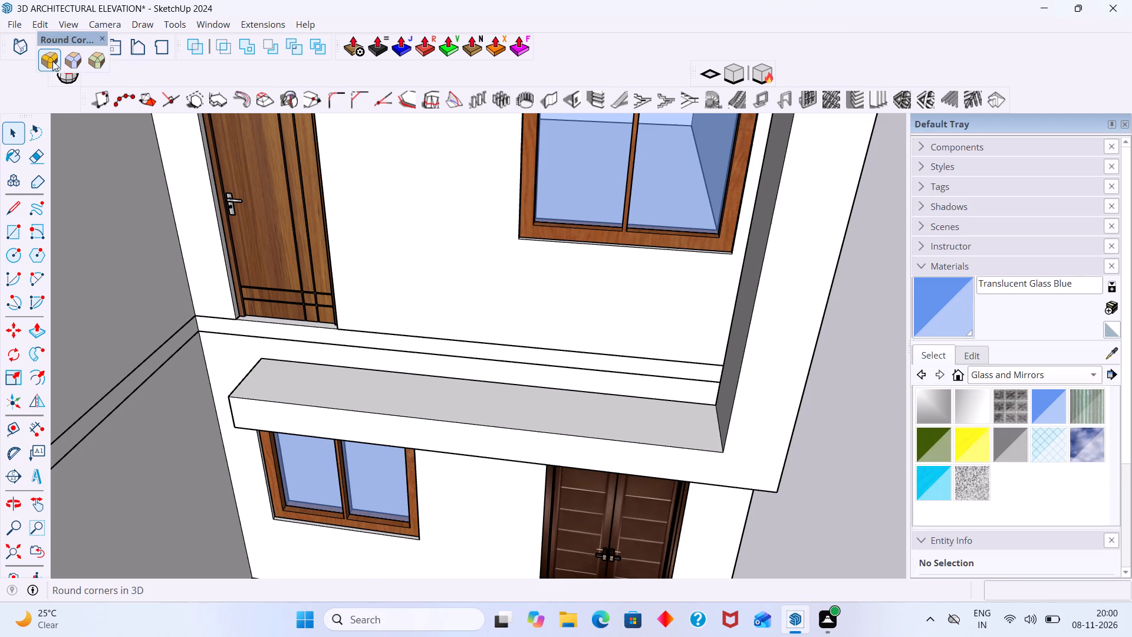
{"action": "scroll", "coordinate": [709, 406], "scroll_direction": "up", "scroll_amount": 4}
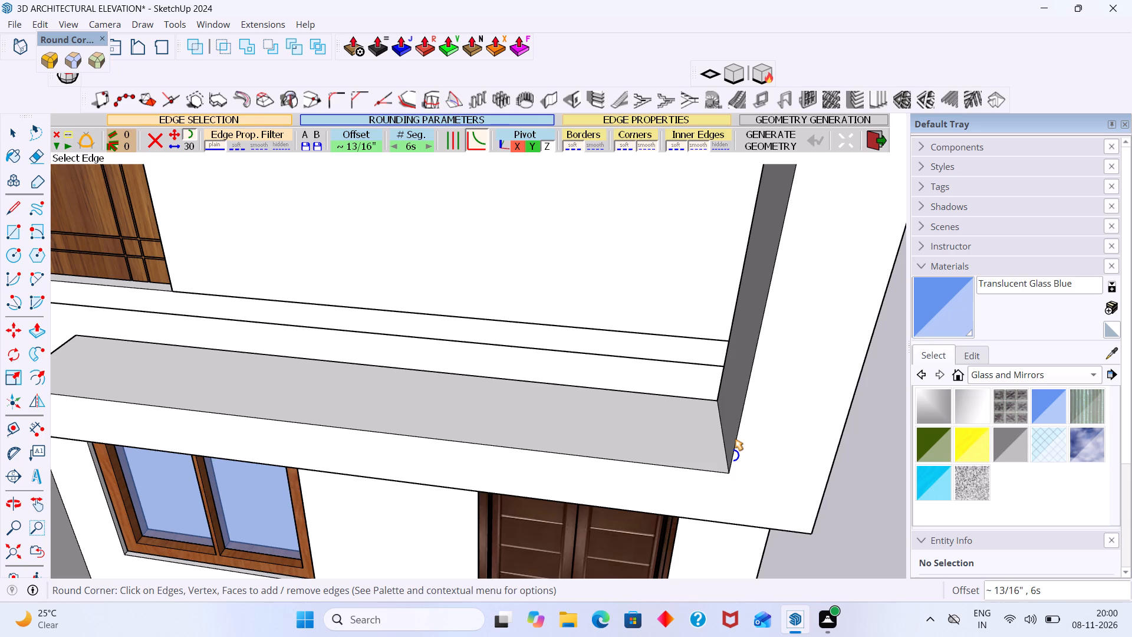
{"action": "left_click", "coordinate": [734, 438]}
{"action": "left_click", "coordinate": [697, 467]}
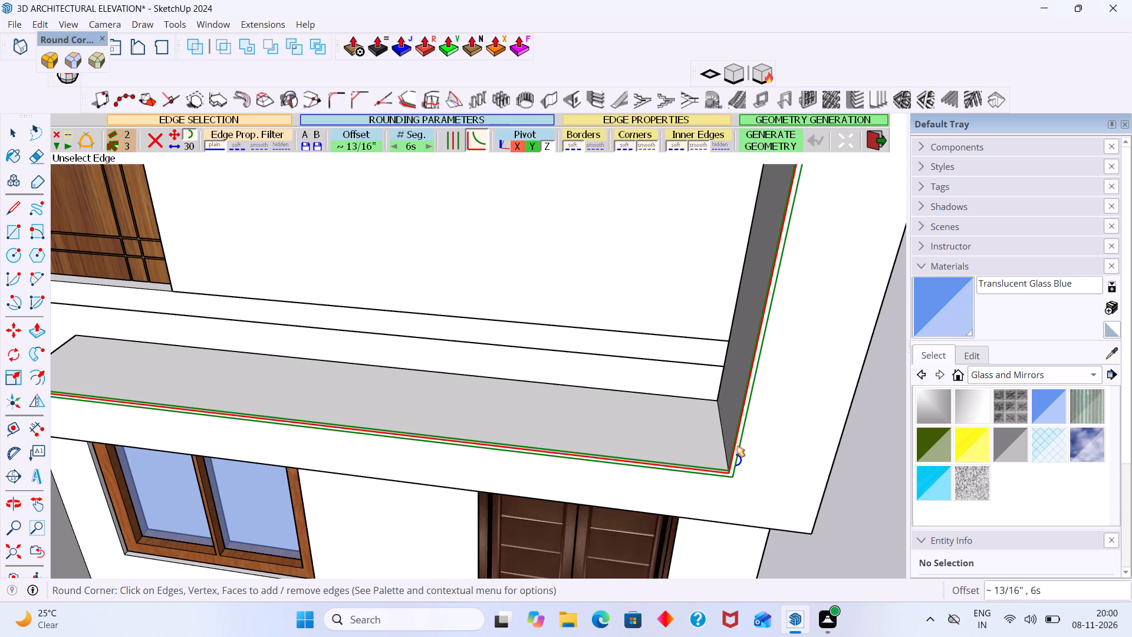
{"action": "type", "text": "2'"}
{"action": "key", "text": "Return"}
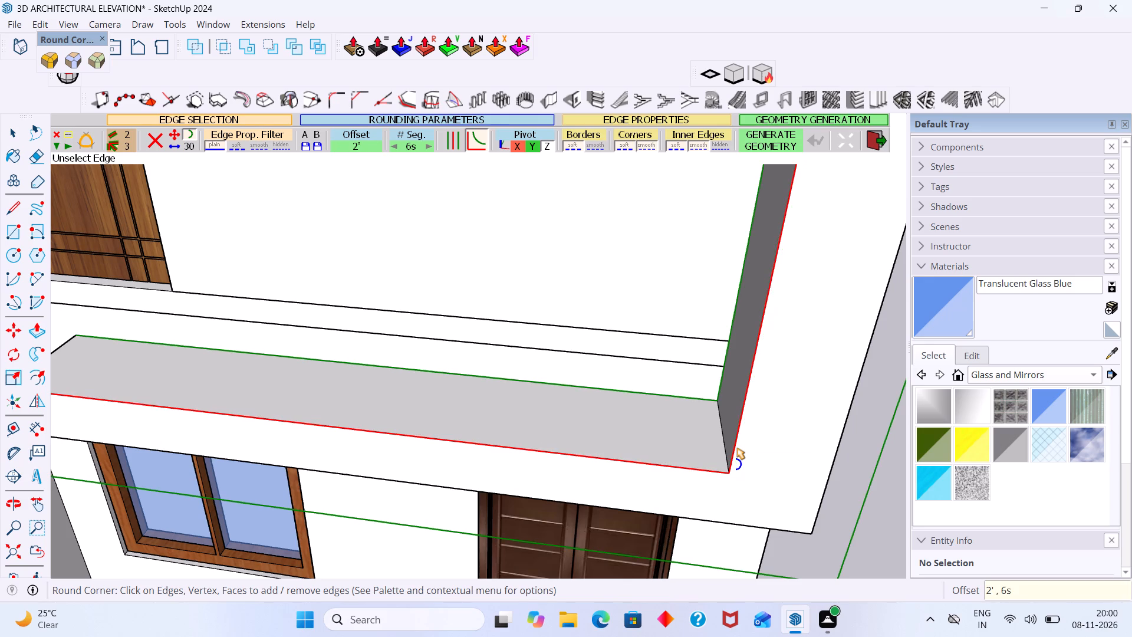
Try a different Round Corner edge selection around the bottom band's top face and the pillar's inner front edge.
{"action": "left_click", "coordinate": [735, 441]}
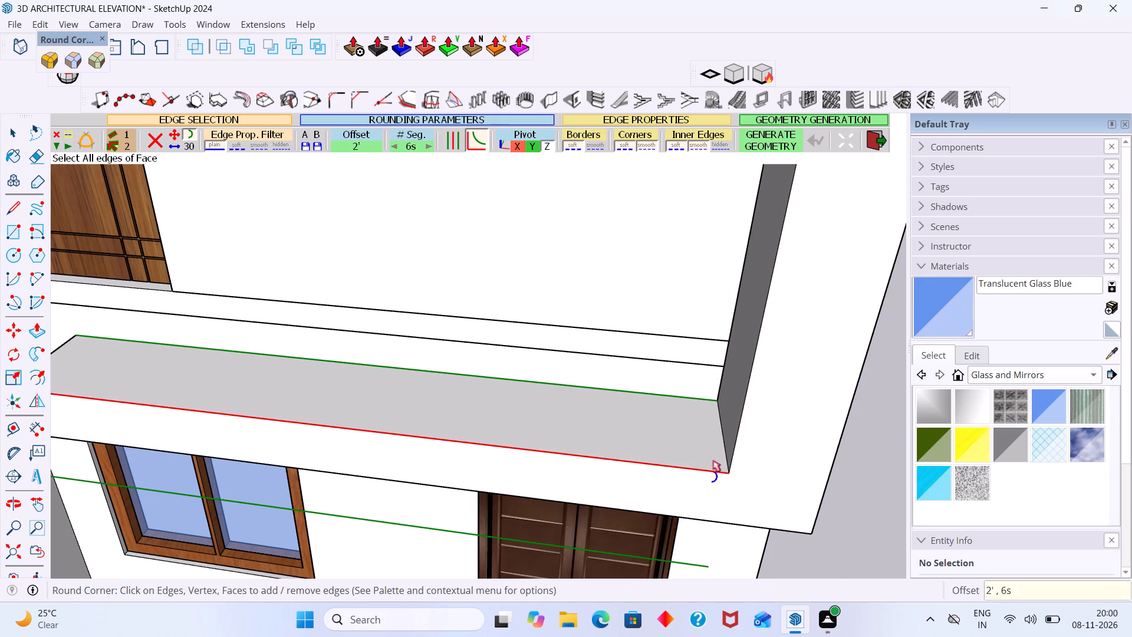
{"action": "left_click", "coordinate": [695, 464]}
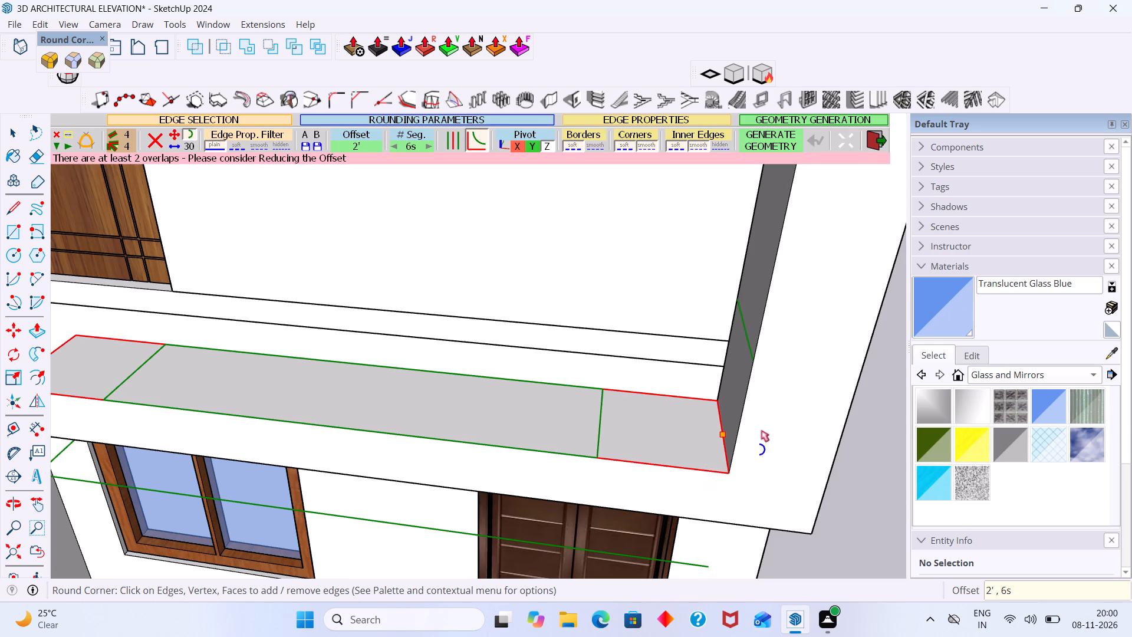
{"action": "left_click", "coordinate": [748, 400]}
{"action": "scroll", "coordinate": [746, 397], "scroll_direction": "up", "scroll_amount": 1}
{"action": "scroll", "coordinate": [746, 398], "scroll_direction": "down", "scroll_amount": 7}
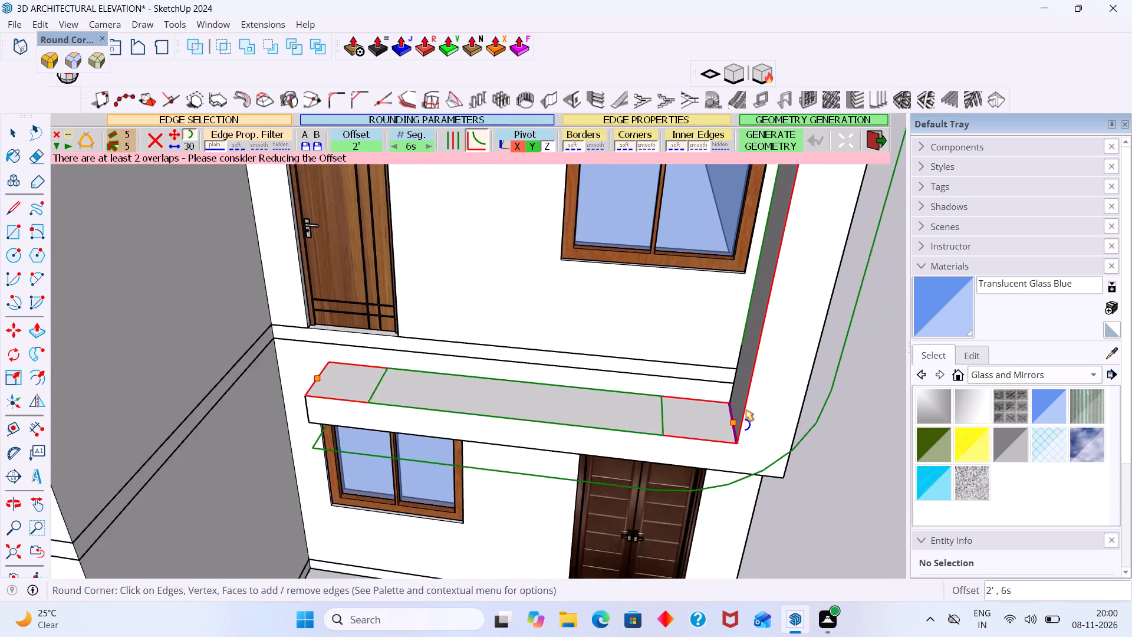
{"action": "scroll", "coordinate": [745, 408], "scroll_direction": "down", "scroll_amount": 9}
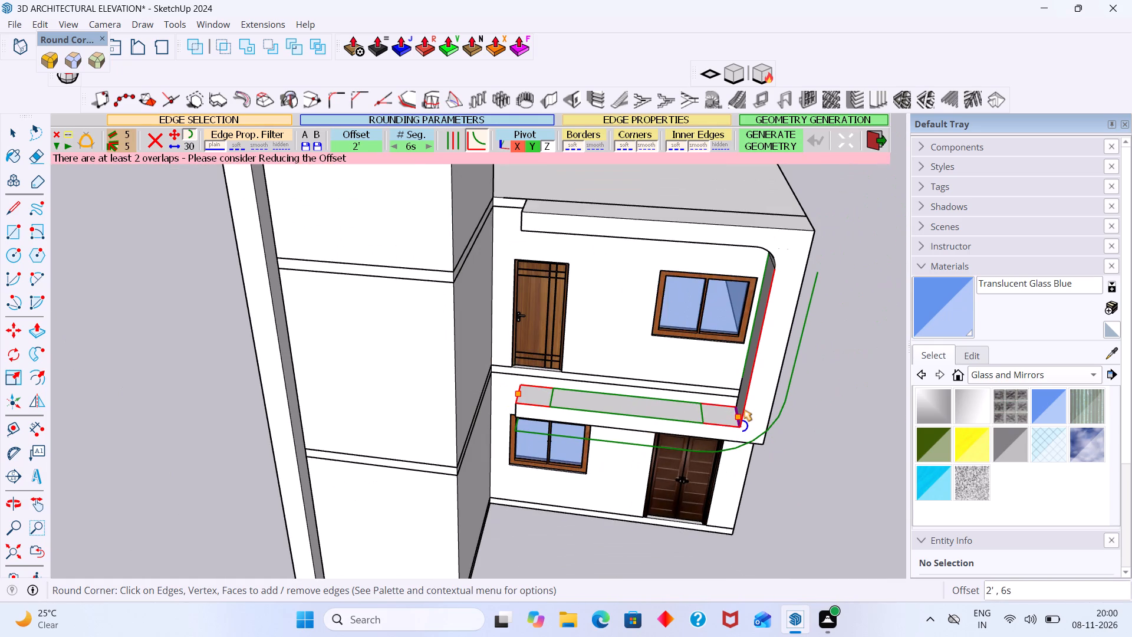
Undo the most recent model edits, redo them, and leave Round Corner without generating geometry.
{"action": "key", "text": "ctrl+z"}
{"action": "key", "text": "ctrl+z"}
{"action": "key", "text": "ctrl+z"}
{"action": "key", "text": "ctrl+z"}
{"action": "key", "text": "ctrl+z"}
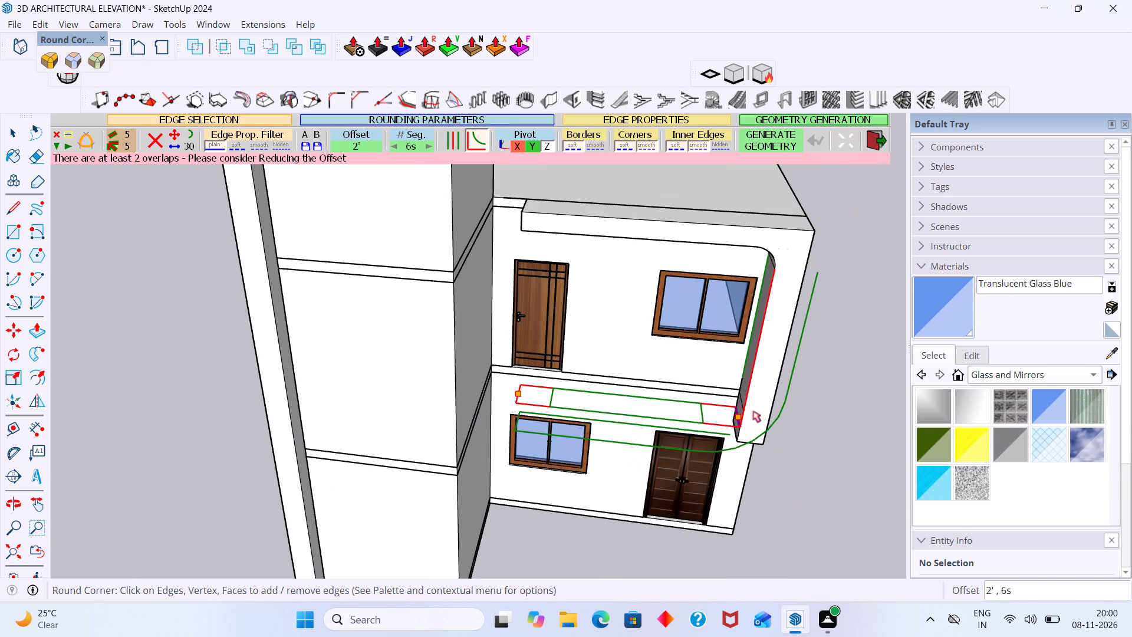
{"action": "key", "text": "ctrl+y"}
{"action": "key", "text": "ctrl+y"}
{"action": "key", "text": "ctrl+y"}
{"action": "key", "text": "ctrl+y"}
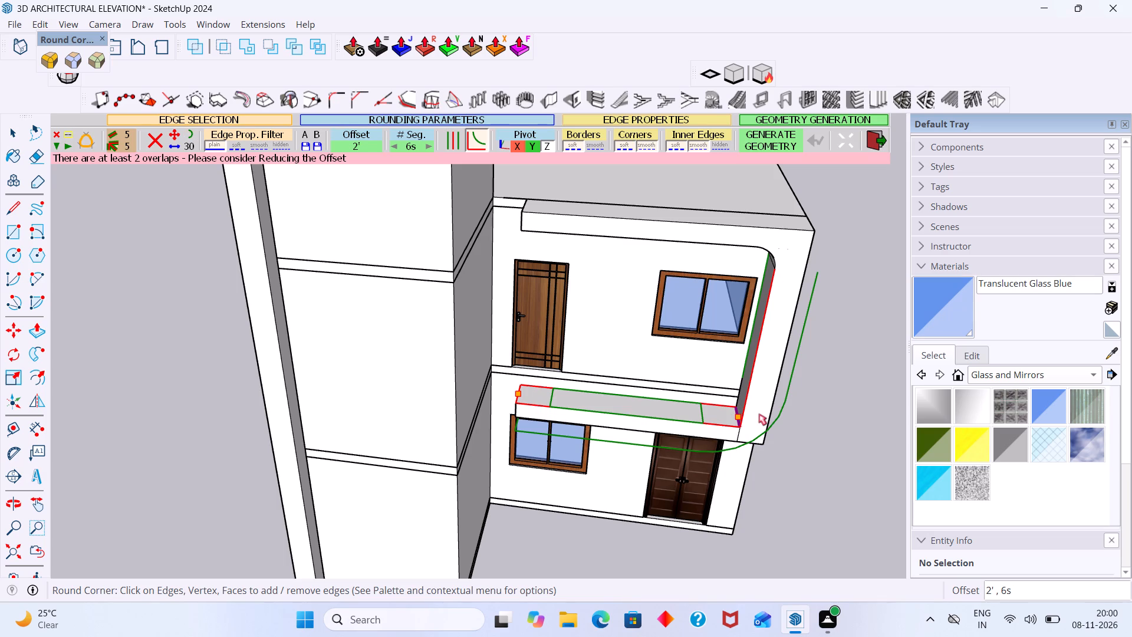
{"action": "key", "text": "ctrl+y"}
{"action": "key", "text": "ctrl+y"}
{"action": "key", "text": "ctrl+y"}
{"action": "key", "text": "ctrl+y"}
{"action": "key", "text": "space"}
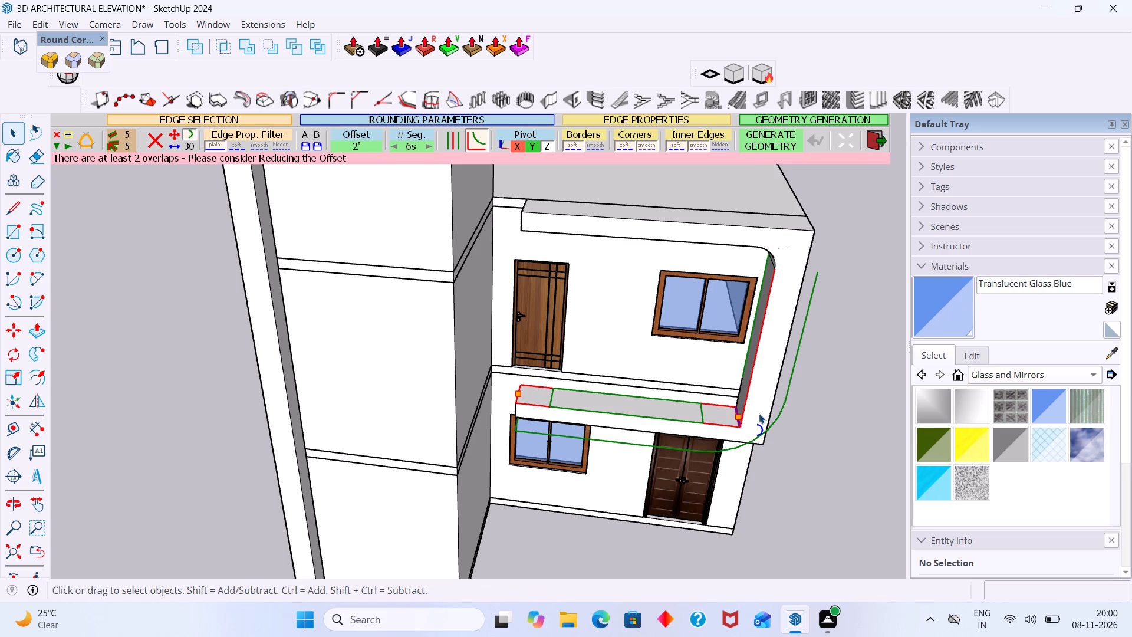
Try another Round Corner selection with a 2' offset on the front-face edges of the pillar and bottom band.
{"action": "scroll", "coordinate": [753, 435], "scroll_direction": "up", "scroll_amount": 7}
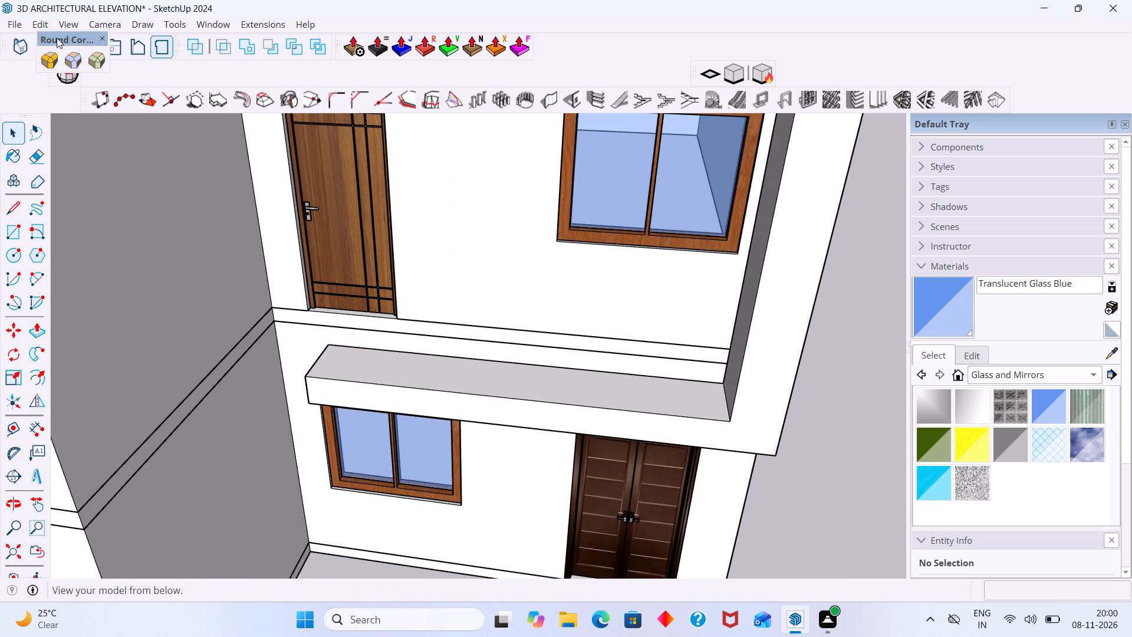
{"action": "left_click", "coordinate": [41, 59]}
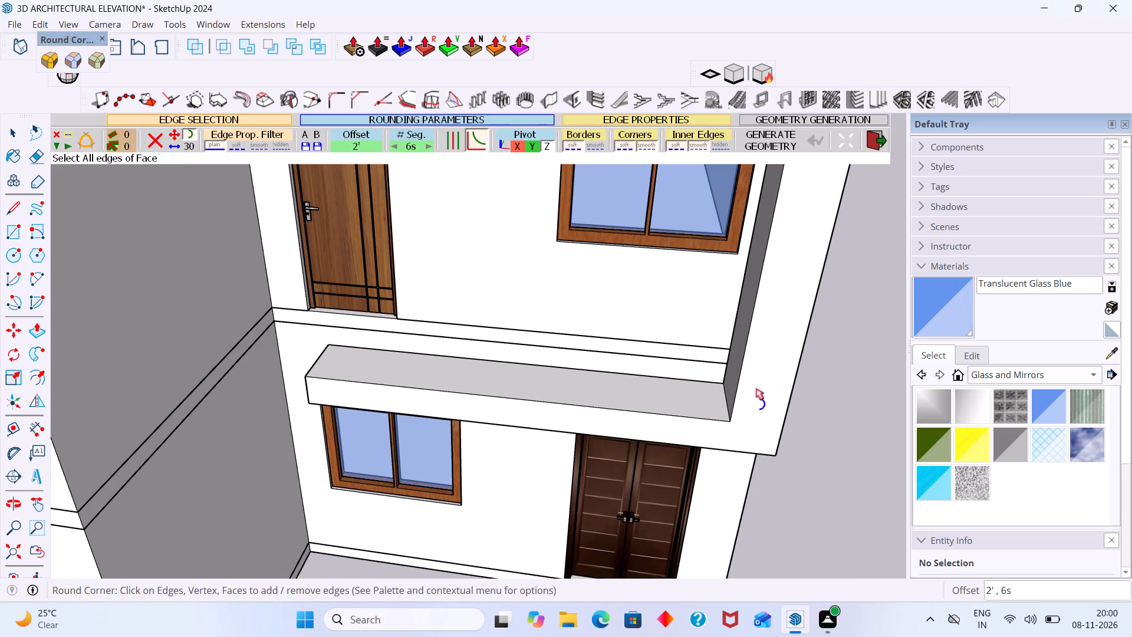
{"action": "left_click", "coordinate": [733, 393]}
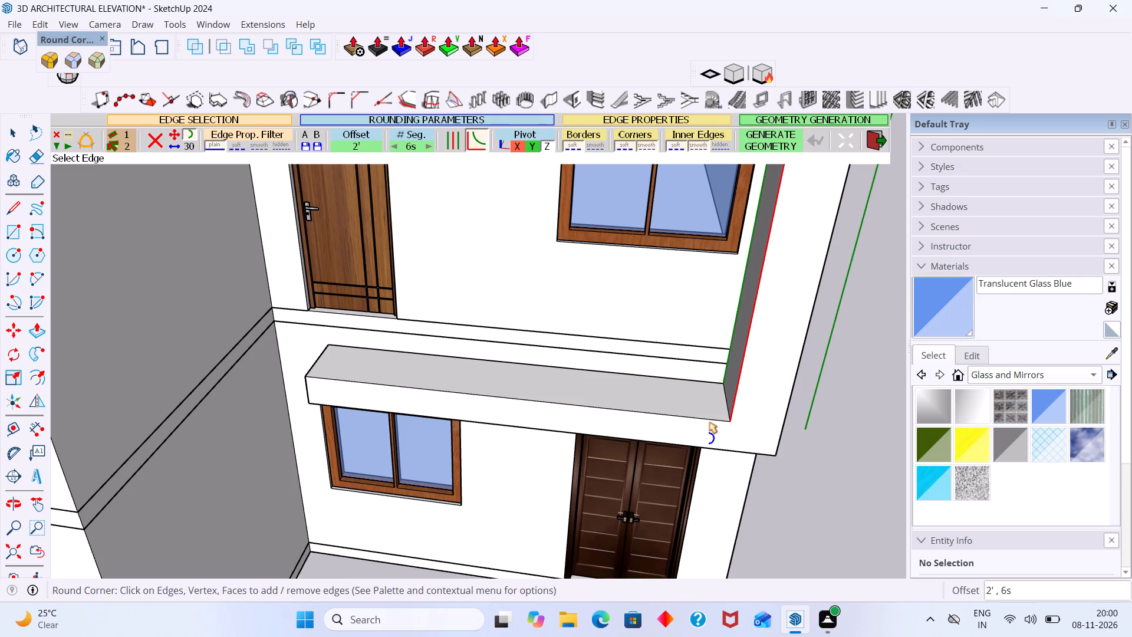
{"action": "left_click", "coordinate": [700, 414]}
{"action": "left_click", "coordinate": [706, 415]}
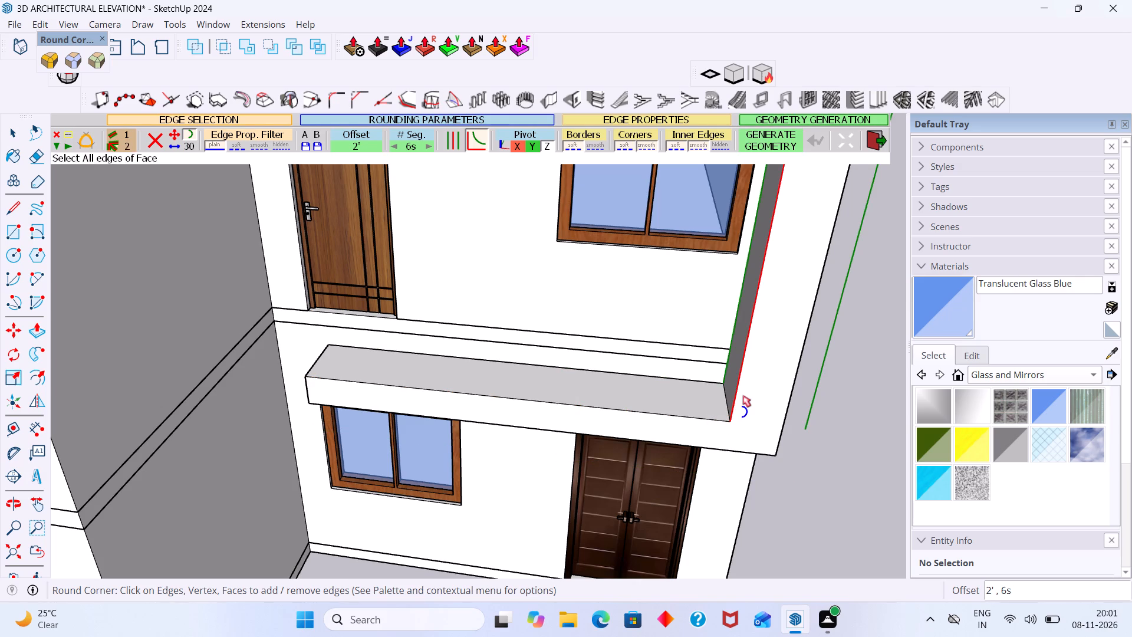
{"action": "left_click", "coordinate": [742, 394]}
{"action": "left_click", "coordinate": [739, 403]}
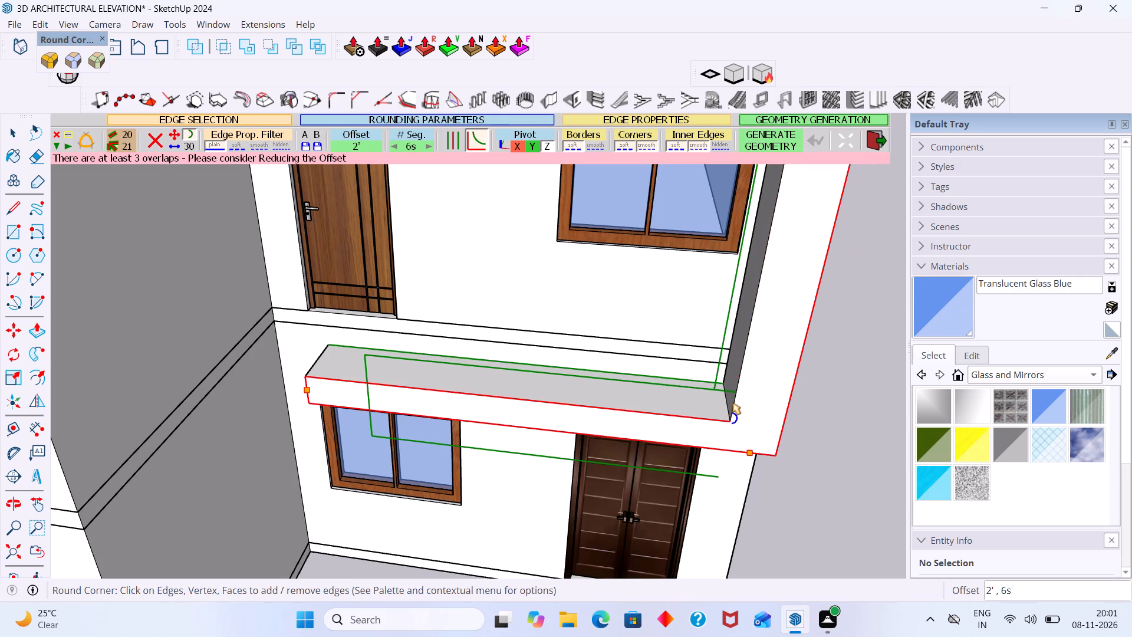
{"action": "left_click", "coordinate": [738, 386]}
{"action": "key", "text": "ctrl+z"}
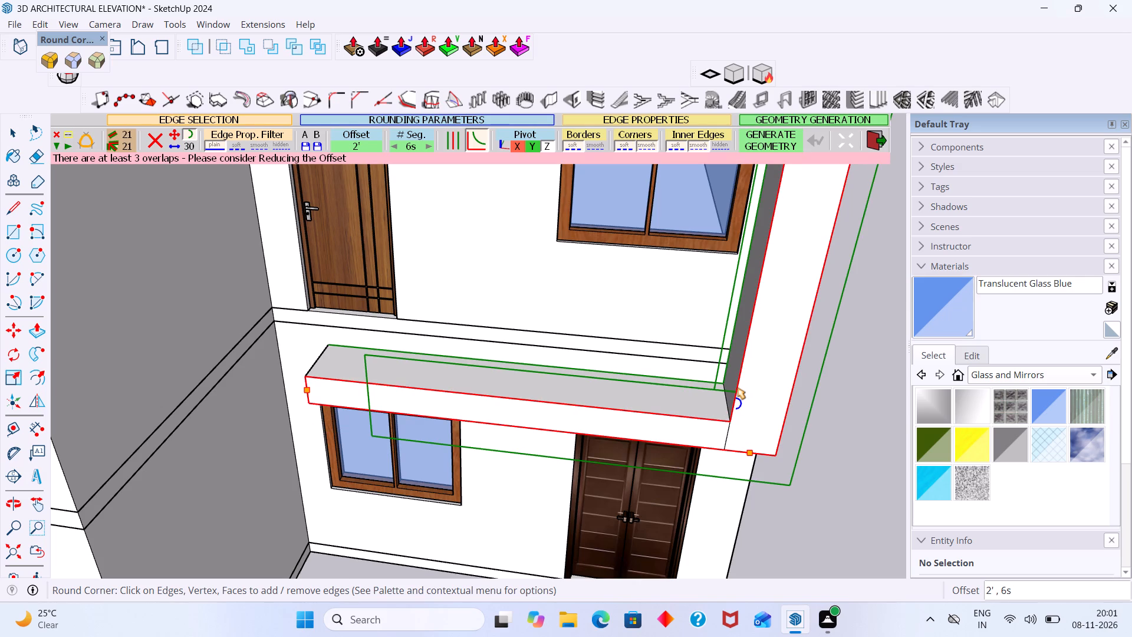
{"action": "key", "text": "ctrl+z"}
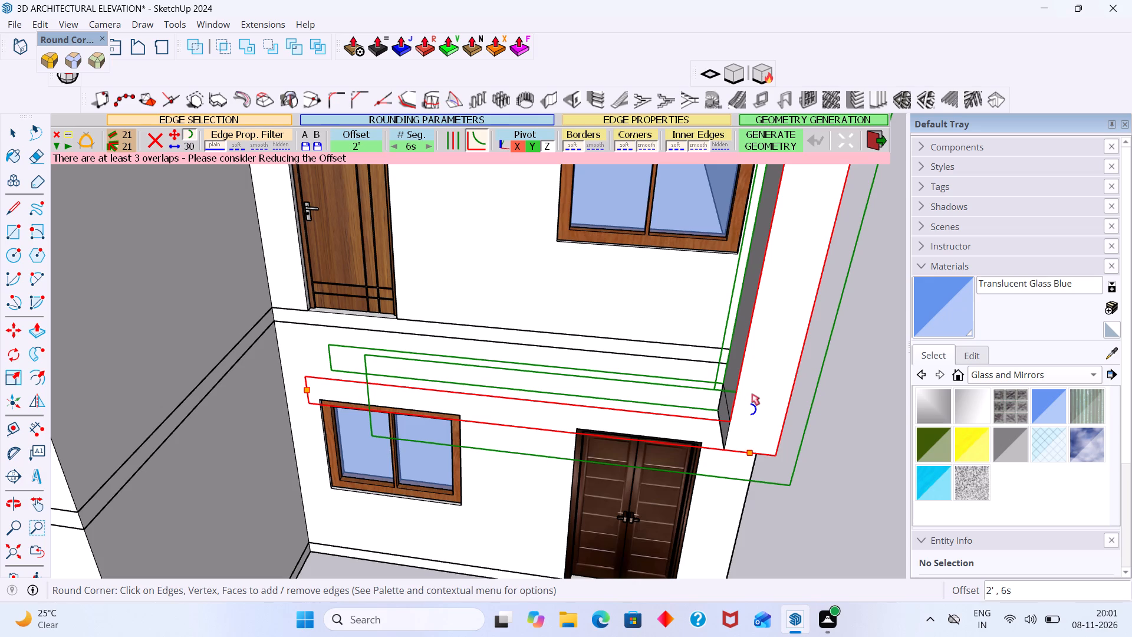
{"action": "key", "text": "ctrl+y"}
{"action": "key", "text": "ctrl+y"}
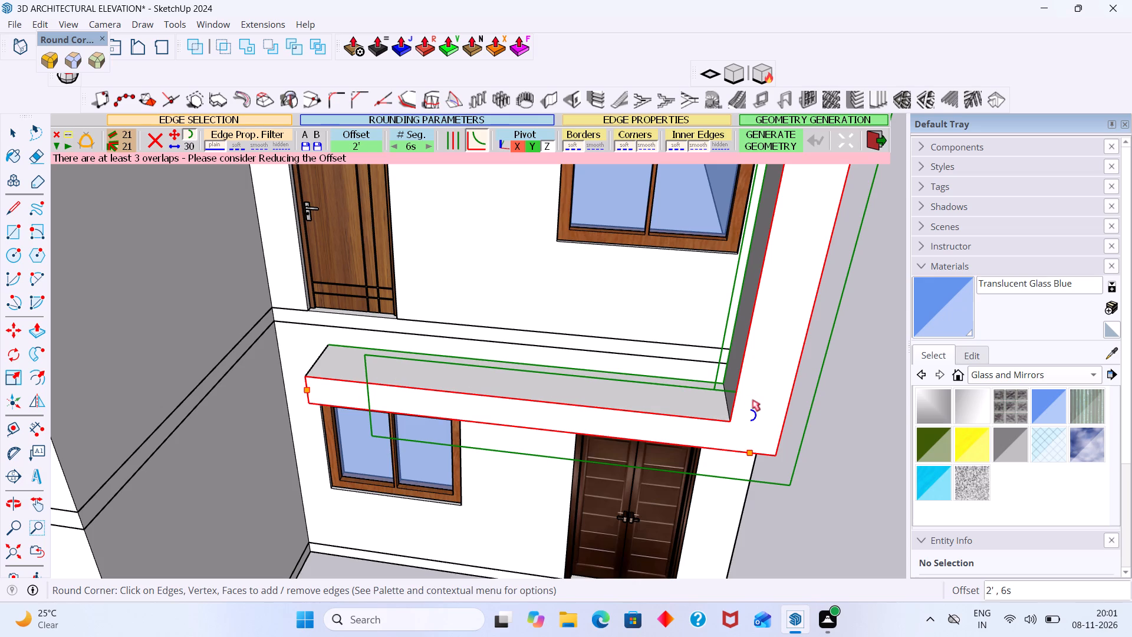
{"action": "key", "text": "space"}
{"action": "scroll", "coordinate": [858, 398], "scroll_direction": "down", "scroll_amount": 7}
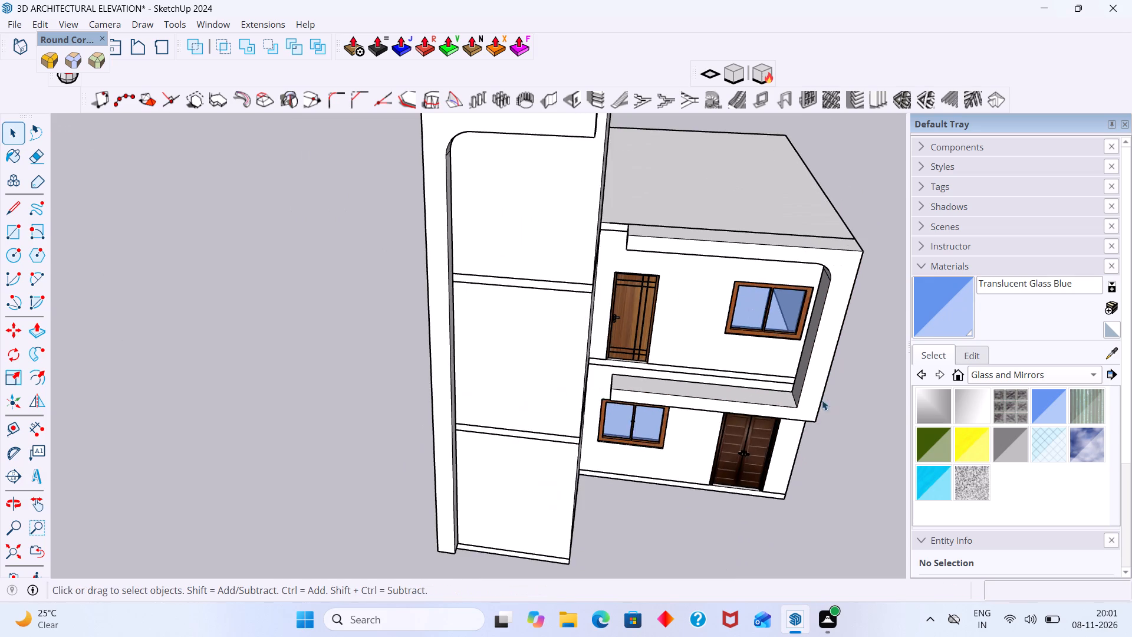
Hide the Round Corner tools and display the Bevel tools instead.
{"action": "scroll", "coordinate": [740, 365], "scroll_direction": "up", "scroll_amount": 2}
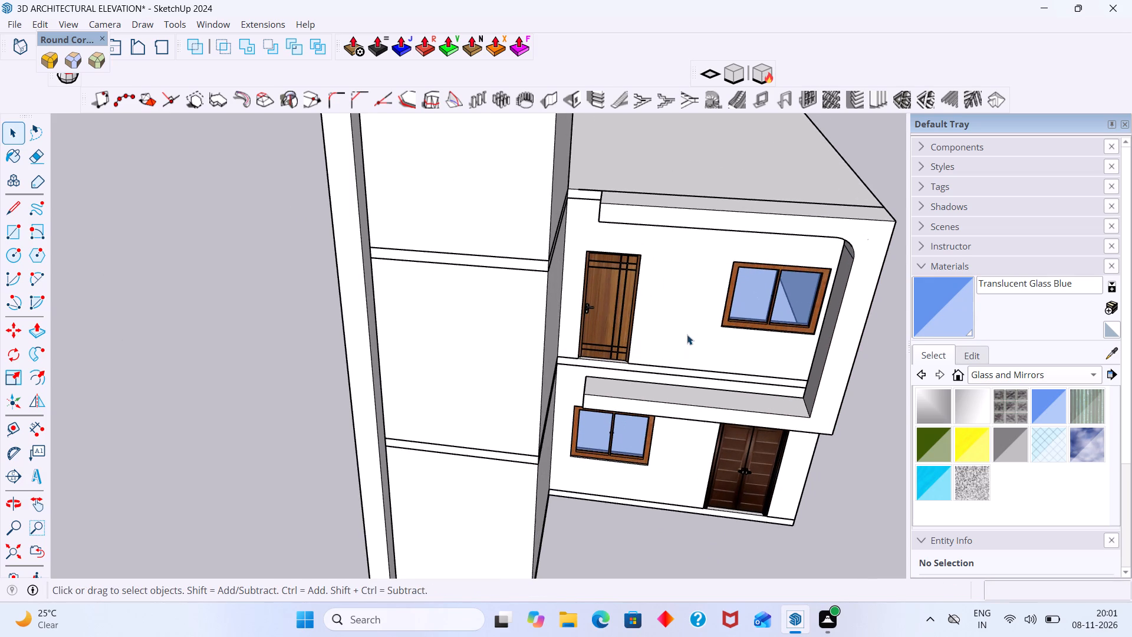
{"action": "middle_click_drag", "start_coordinate": [687, 333], "coordinate": [739, 307]}
{"action": "scroll", "coordinate": [620, 218], "scroll_direction": "up", "scroll_amount": 7}
{"action": "middle_click_drag", "start_coordinate": [606, 213], "coordinate": [586, 254]}
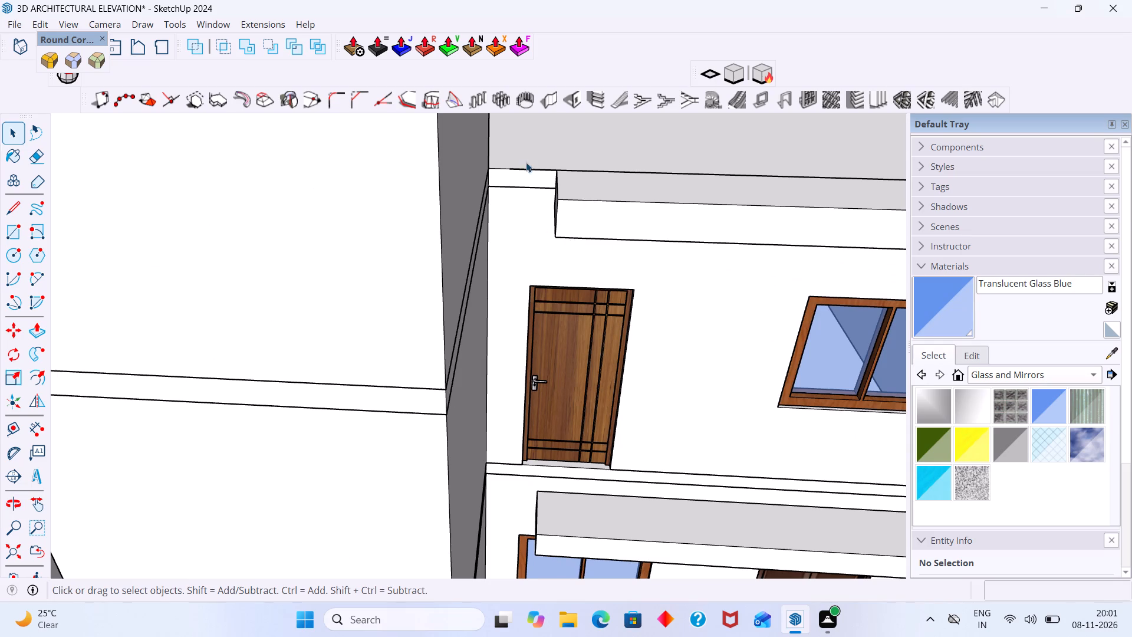
{"action": "scroll", "coordinate": [502, 161], "scroll_direction": "up", "scroll_amount": 1}
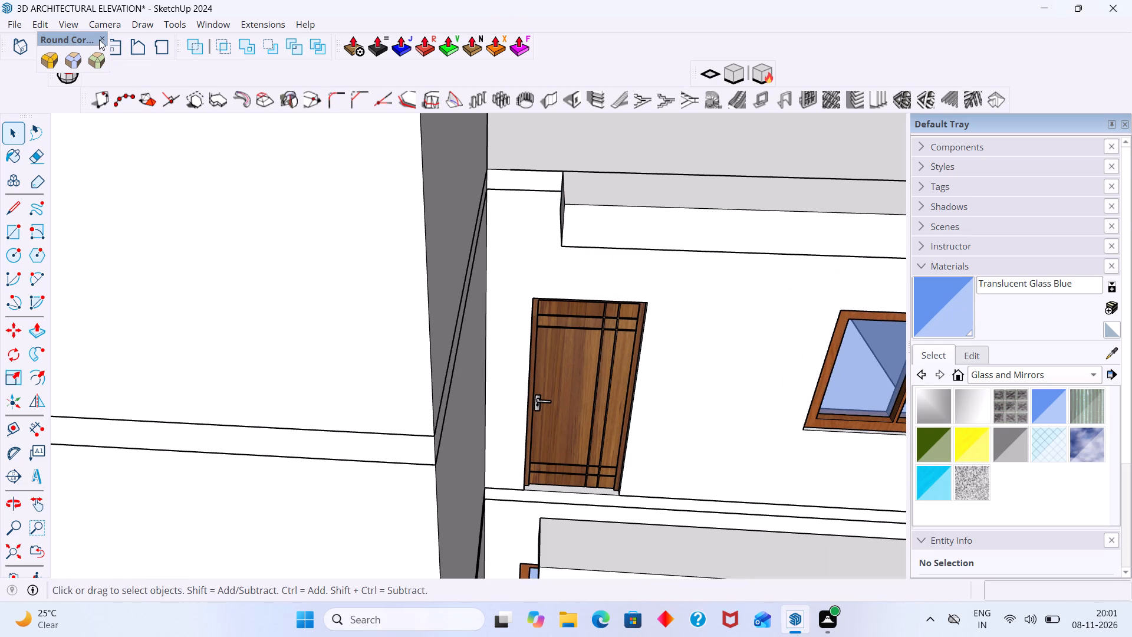
{"action": "left_click", "coordinate": [104, 37]}
{"action": "right_click", "coordinate": [618, 33]}
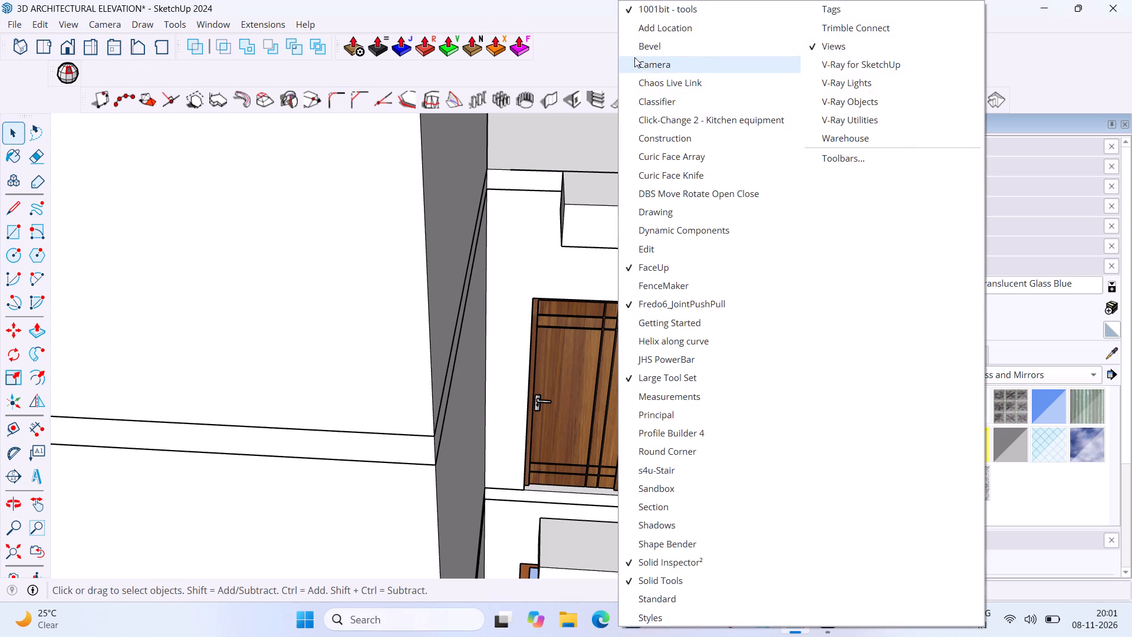
{"action": "left_click", "coordinate": [649, 47]}
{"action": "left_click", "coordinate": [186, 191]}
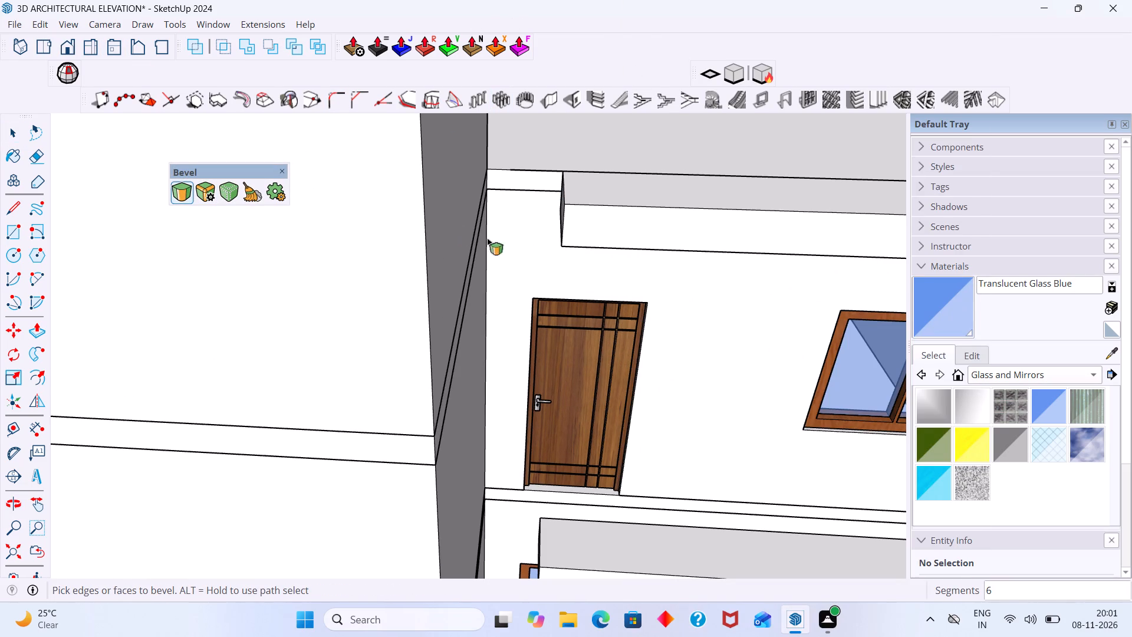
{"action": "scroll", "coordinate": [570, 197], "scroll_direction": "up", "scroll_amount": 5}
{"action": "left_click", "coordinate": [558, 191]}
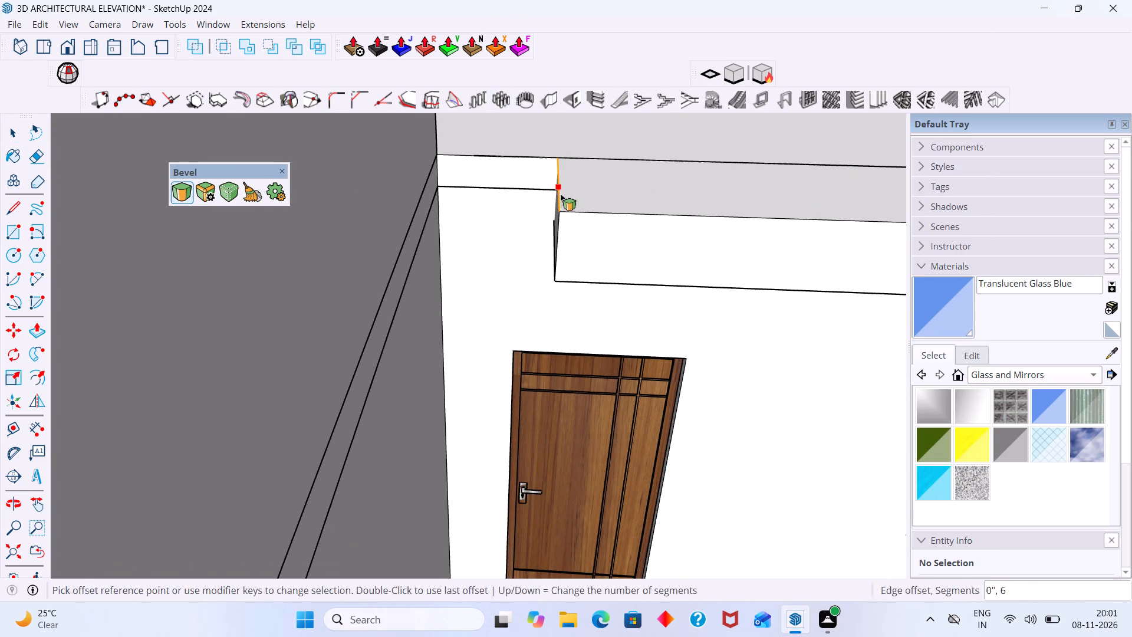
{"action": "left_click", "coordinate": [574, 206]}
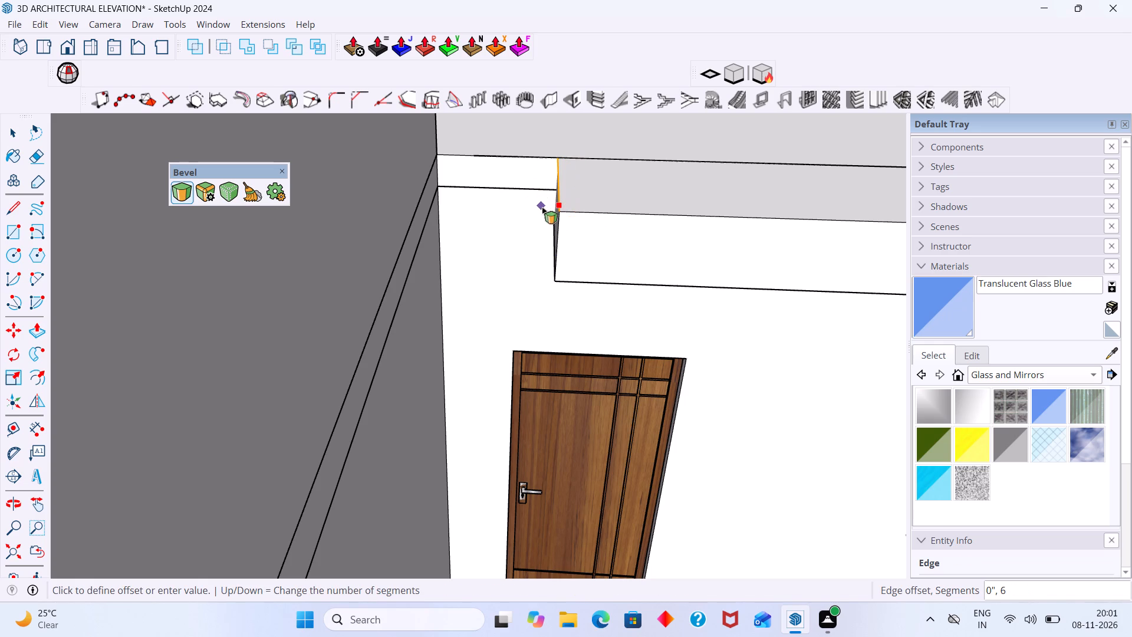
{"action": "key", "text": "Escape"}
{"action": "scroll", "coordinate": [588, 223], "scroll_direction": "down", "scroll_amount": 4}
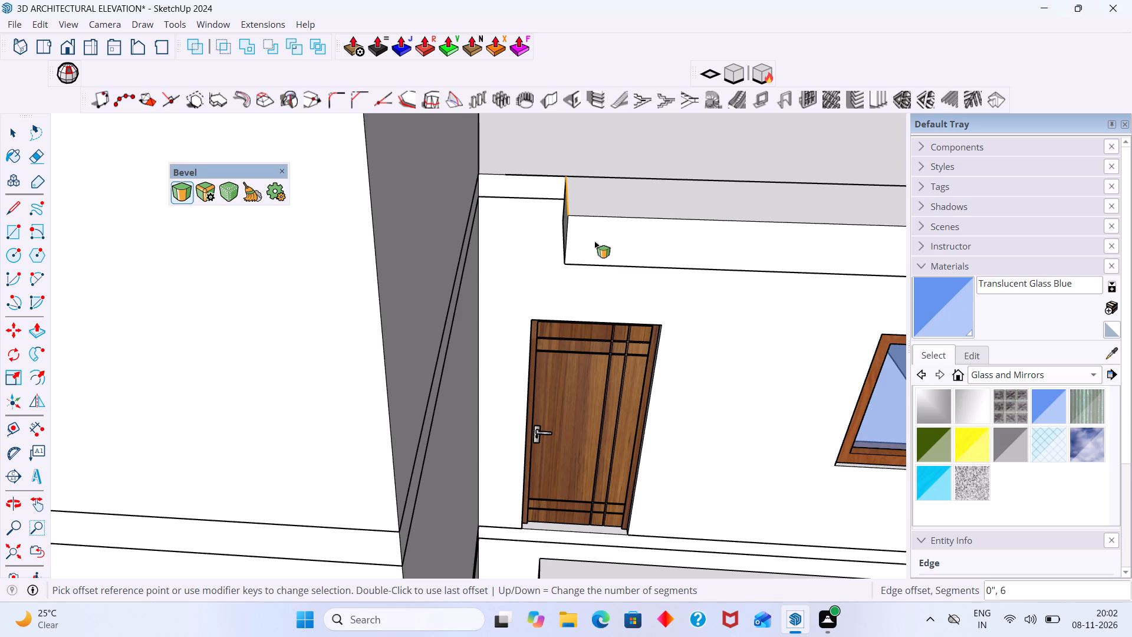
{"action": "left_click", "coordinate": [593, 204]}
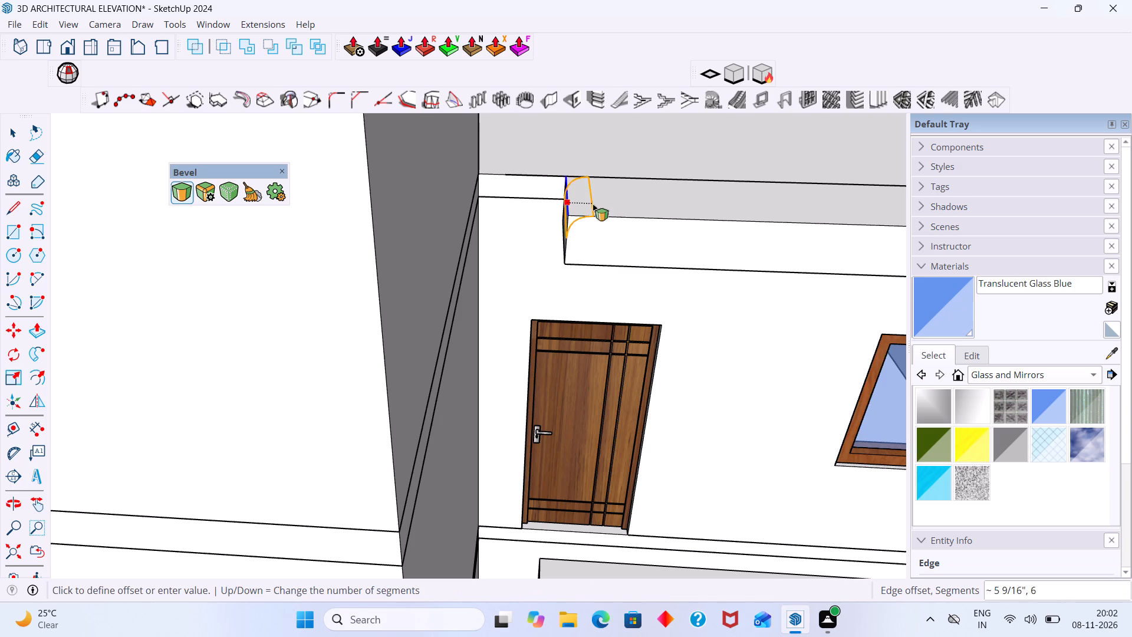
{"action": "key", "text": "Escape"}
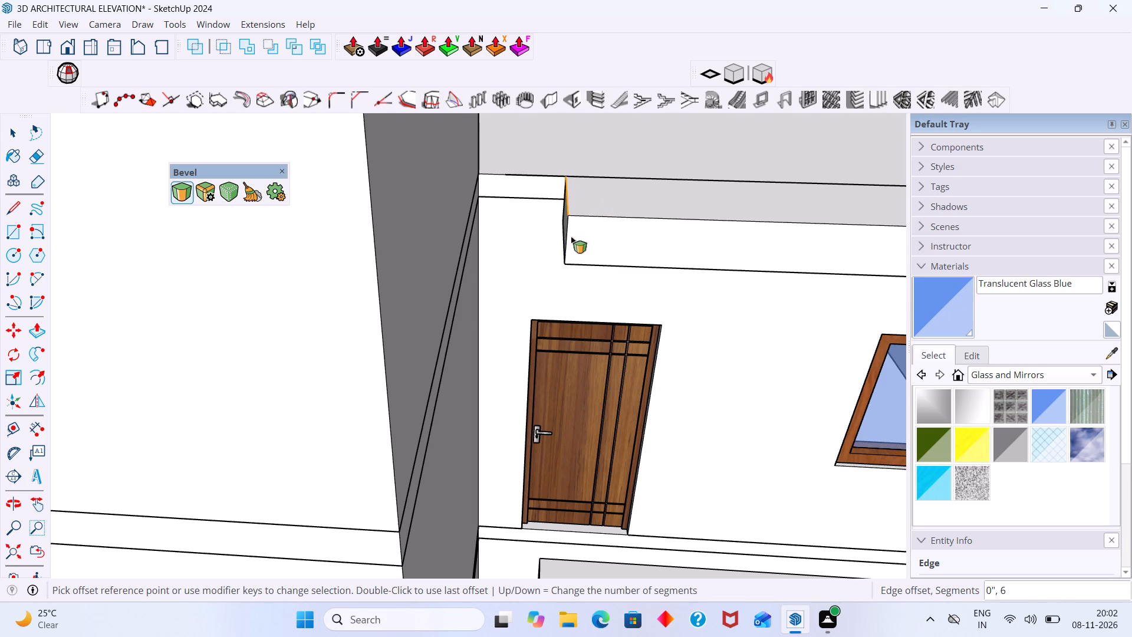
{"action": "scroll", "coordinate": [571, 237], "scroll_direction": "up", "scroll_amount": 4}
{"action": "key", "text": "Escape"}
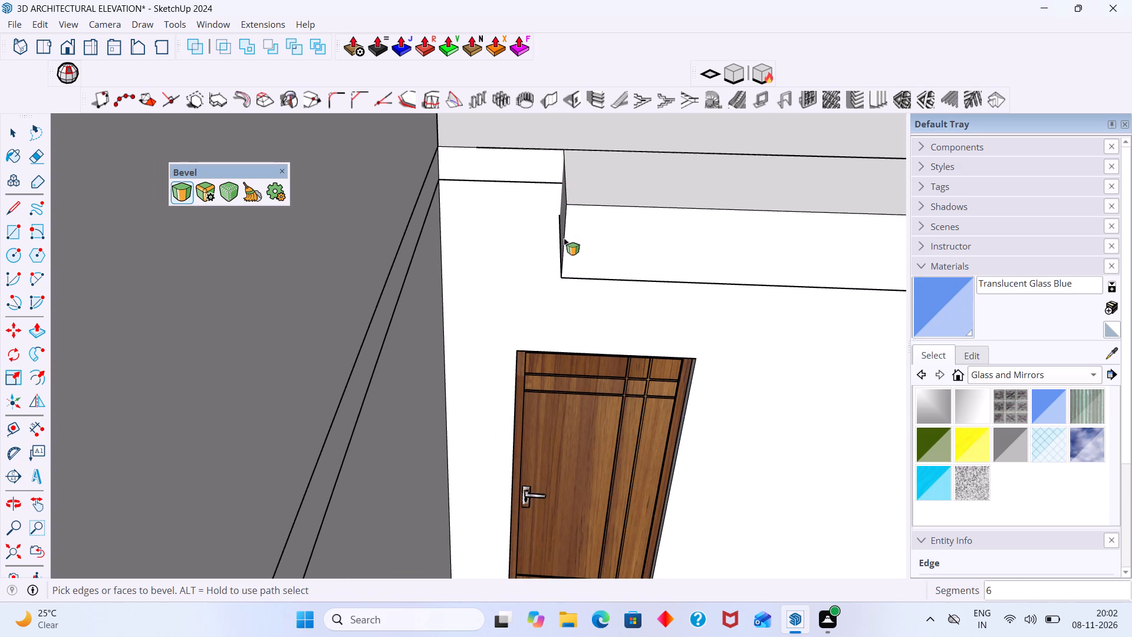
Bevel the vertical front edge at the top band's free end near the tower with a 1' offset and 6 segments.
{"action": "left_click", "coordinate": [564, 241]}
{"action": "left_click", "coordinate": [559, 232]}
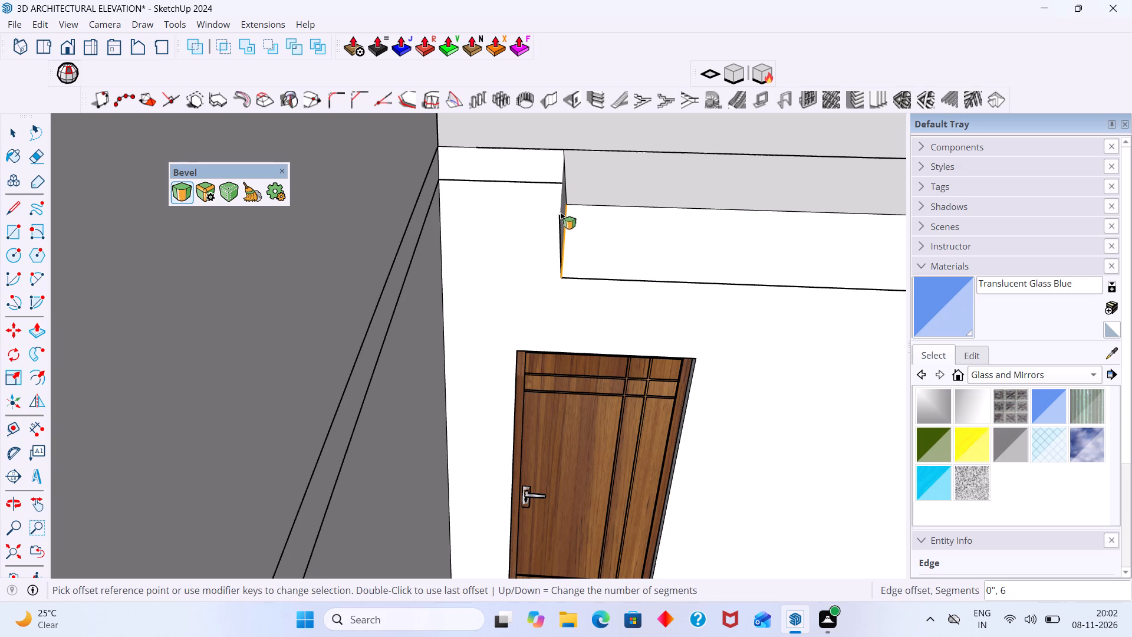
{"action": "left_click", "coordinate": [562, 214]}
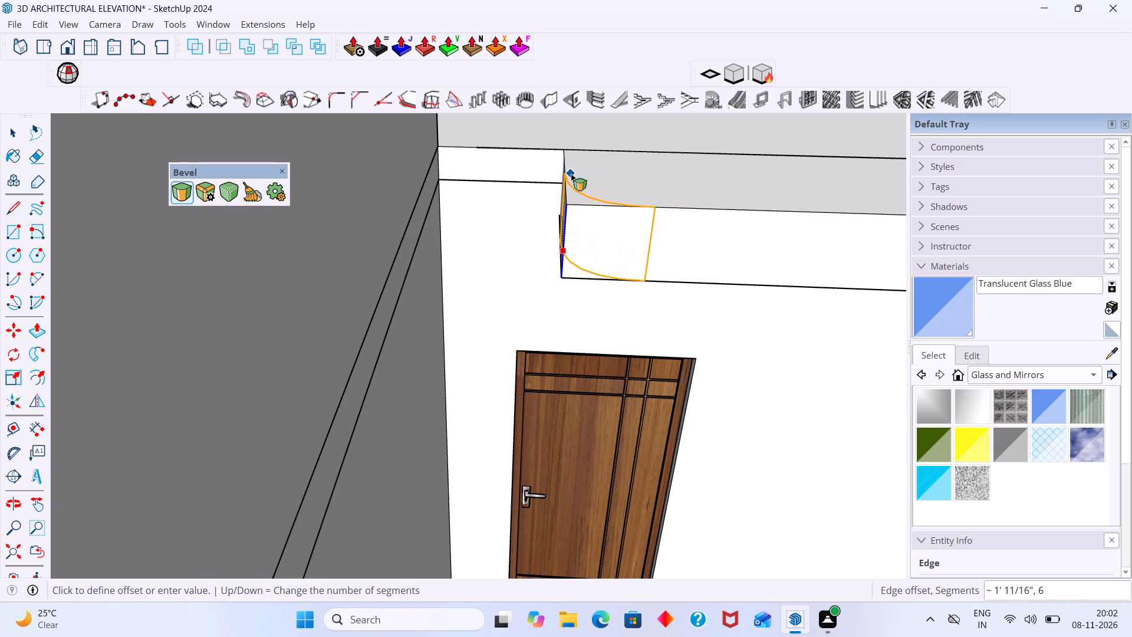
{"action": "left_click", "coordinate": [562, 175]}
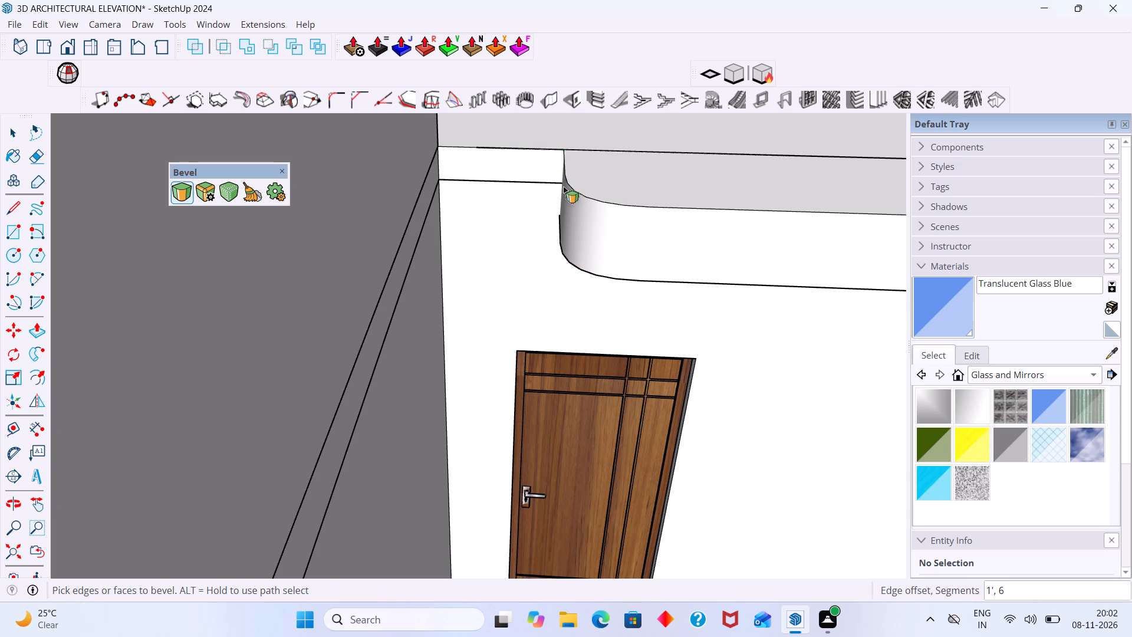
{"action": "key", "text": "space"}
Undo the recent edits back through the top band's end bevel and the creation of the bottom band.
{"action": "scroll", "coordinate": [595, 249], "scroll_direction": "down", "scroll_amount": 10}
{"action": "middle_click_drag", "start_coordinate": [603, 315], "coordinate": [547, 239], "text": "shift"}
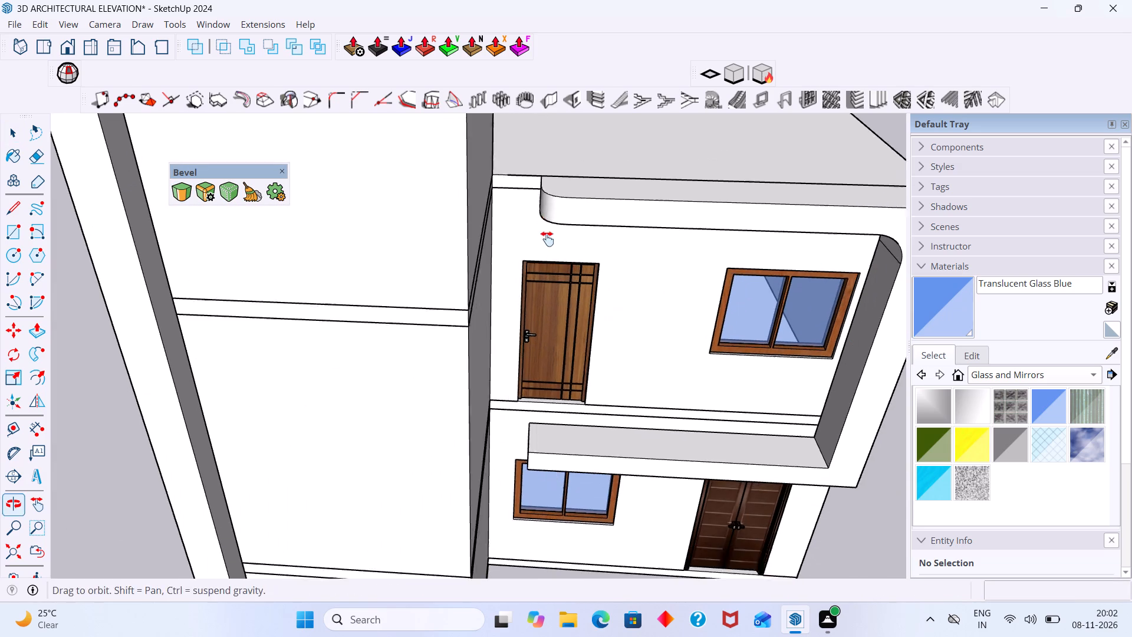
{"action": "middle_click_drag", "start_coordinate": [547, 239], "coordinate": [547, 238], "text": "shift"}
{"action": "scroll", "coordinate": [607, 500], "scroll_direction": "down", "scroll_amount": 1}
{"action": "middle_click_drag", "start_coordinate": [606, 496], "coordinate": [557, 385]}
{"action": "scroll", "coordinate": [540, 362], "scroll_direction": "up", "scroll_amount": 2}
{"action": "scroll", "coordinate": [534, 346], "scroll_direction": "down", "scroll_amount": 2}
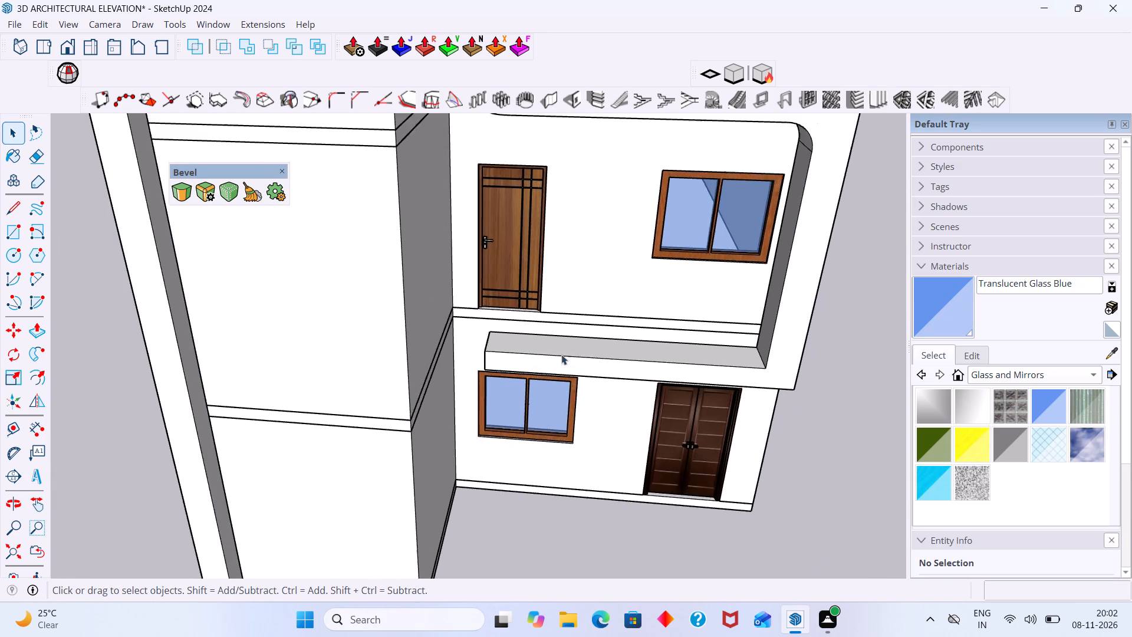
{"action": "scroll", "coordinate": [561, 354], "scroll_direction": "down", "scroll_amount": 1}
{"action": "middle_click_drag", "start_coordinate": [722, 357], "coordinate": [801, 306]}
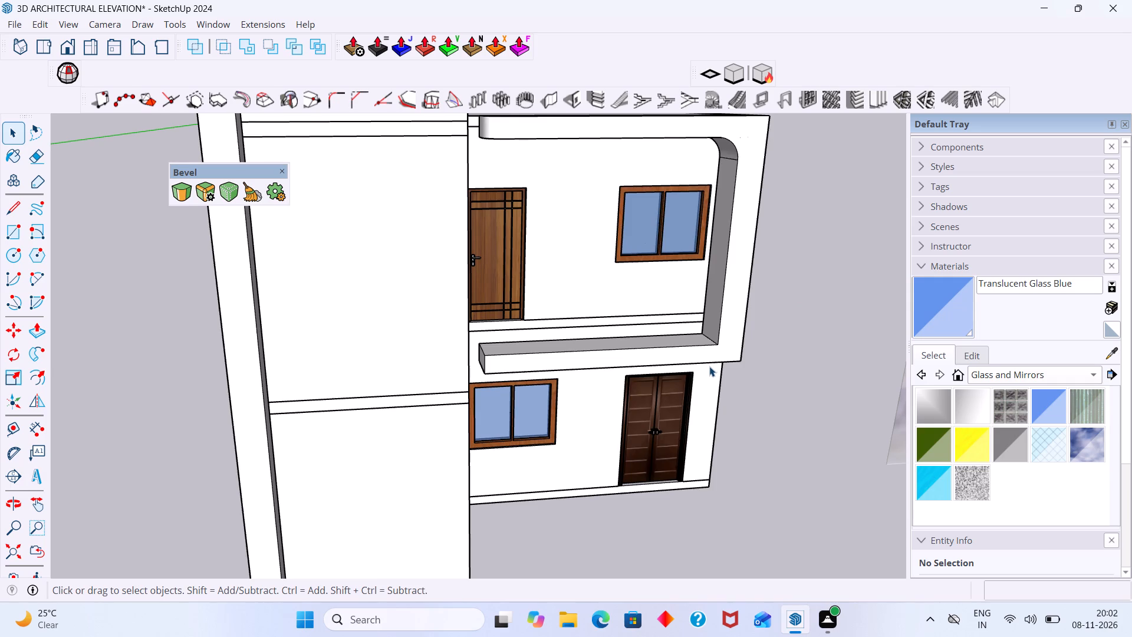
{"action": "scroll", "coordinate": [709, 366], "scroll_direction": "down", "scroll_amount": 2}
{"action": "key", "text": "ctrl+z"}
{"action": "key", "text": "ctrl+z"}
{"action": "key", "text": "ctrl+z"}
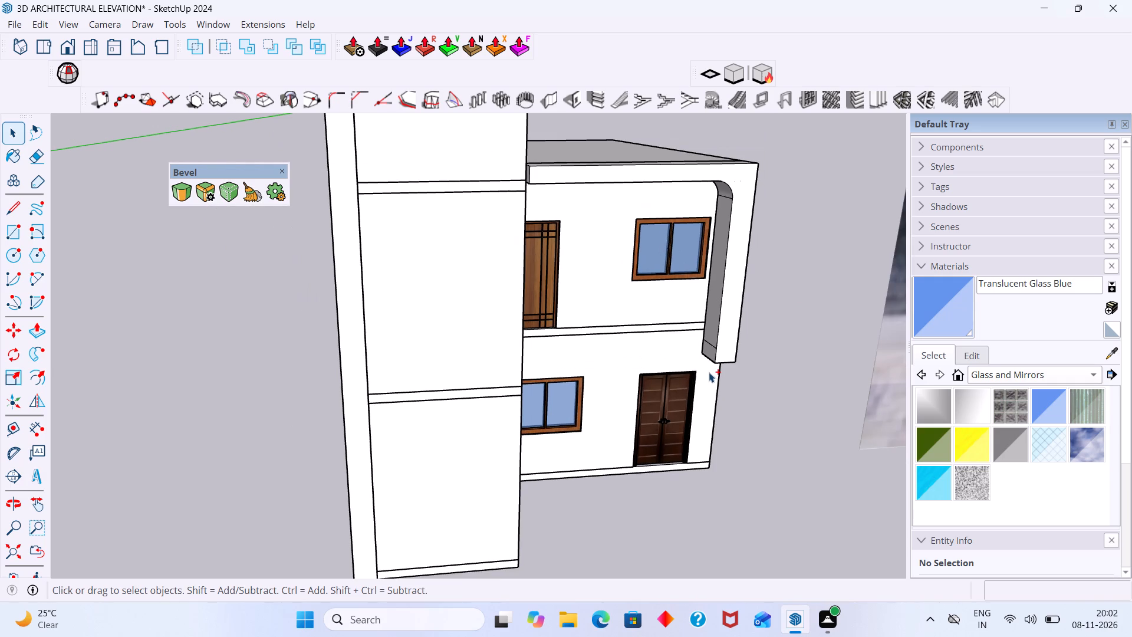
{"action": "key", "text": "ctrl+z"}
Undo further edits back through the pillar's downward extension below the first-floor level.
{"action": "scroll", "coordinate": [713, 329], "scroll_direction": "up", "scroll_amount": 2, "text": "ctrl"}
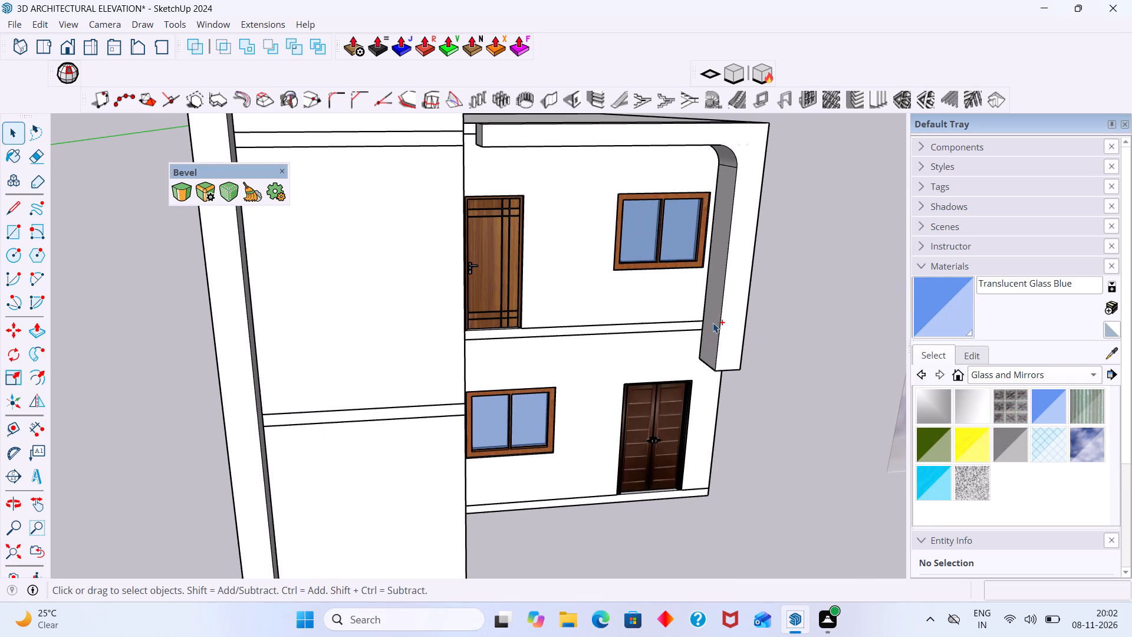
{"action": "scroll", "coordinate": [711, 322], "scroll_direction": "down", "scroll_amount": 3, "text": "ctrl"}
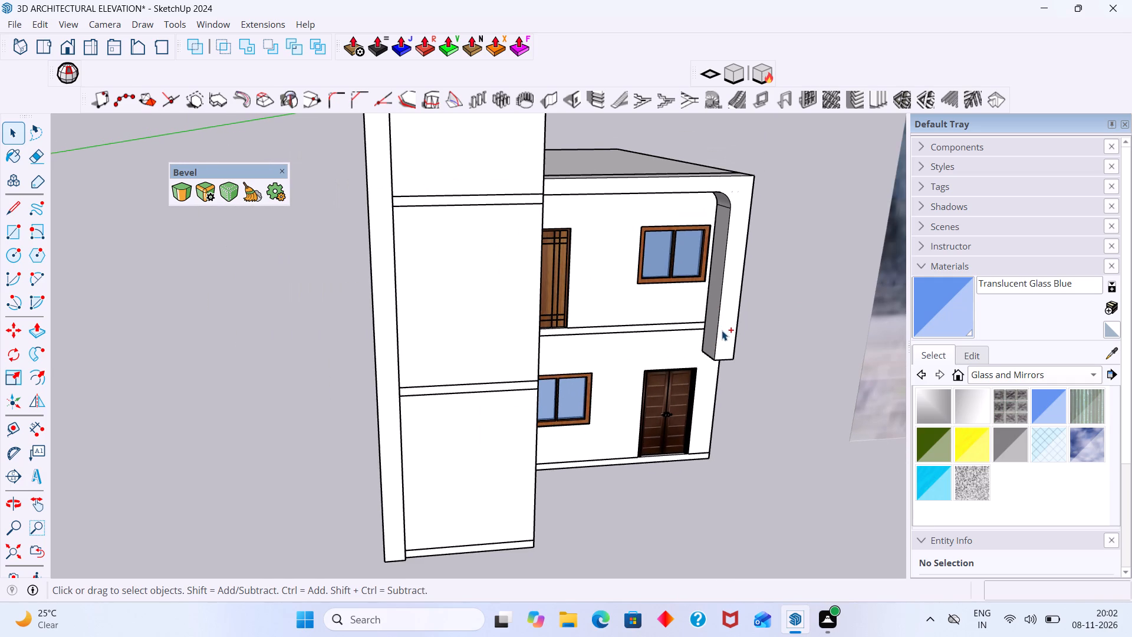
{"action": "middle_click_drag", "start_coordinate": [670, 328], "coordinate": [662, 330], "text": "ctrl"}
{"action": "key", "text": "ctrl+z"}
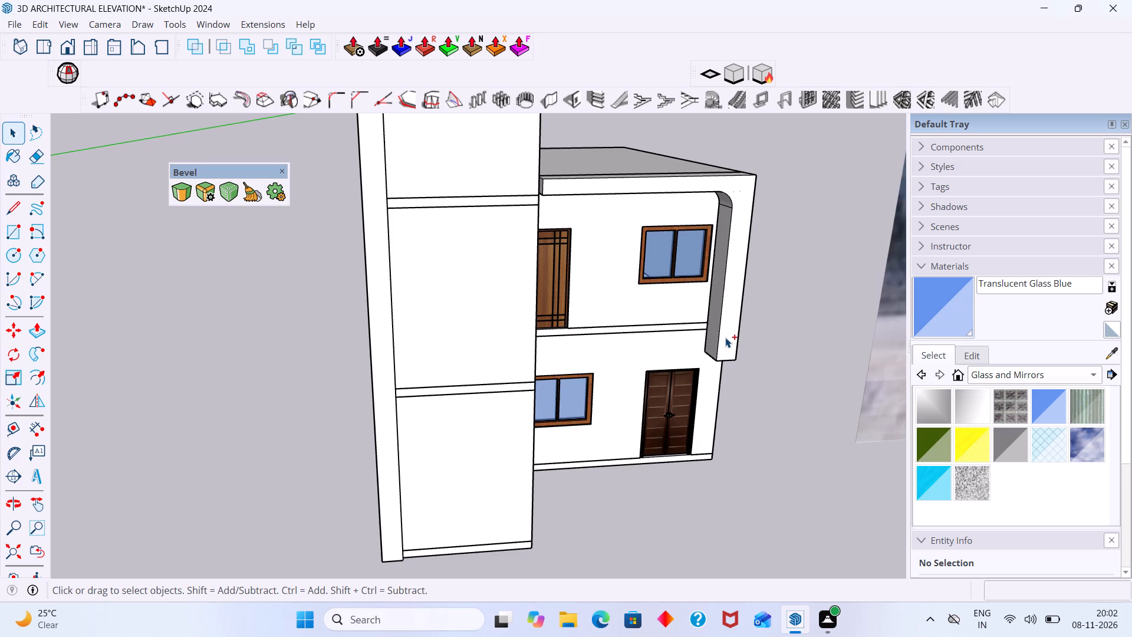
{"action": "key", "text": "ctrl+z"}
{"action": "key", "text": "ctrl+z"}
{"action": "key", "text": "ctrl+z"}
Bevel the vertical front edge at the top band's free end near the tower with an offset of about 1' 2 1/4" and 6 segments.
{"action": "middle_click_drag", "start_coordinate": [723, 334], "coordinate": [727, 357]}
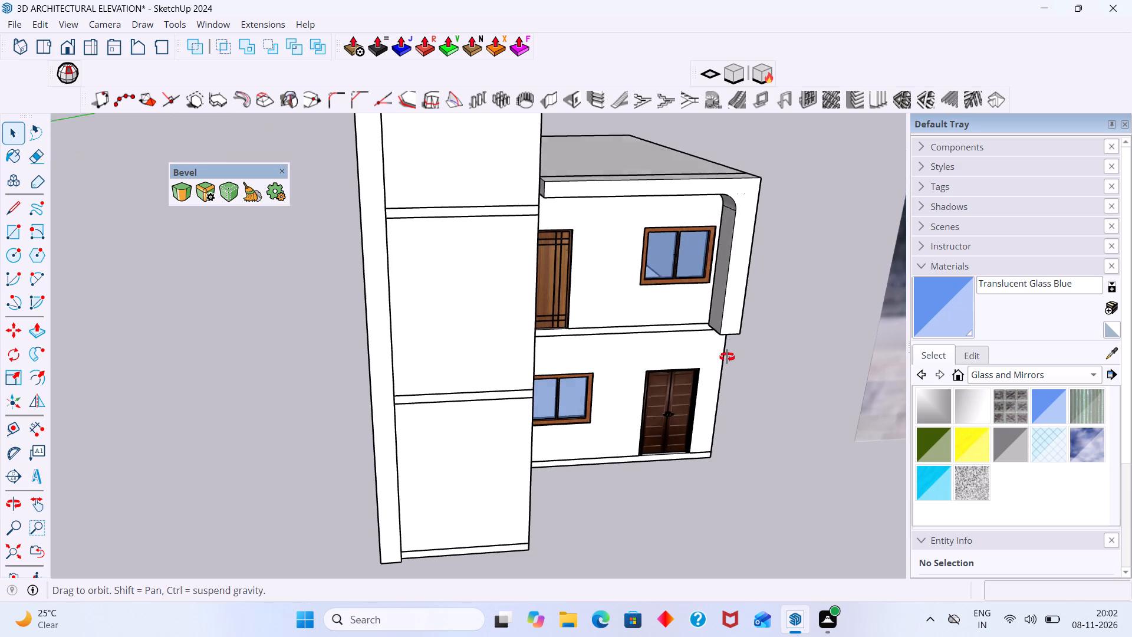
{"action": "middle_click_drag", "start_coordinate": [727, 357], "coordinate": [728, 289]}
{"action": "middle_click_drag", "start_coordinate": [776, 405], "coordinate": [744, 360]}
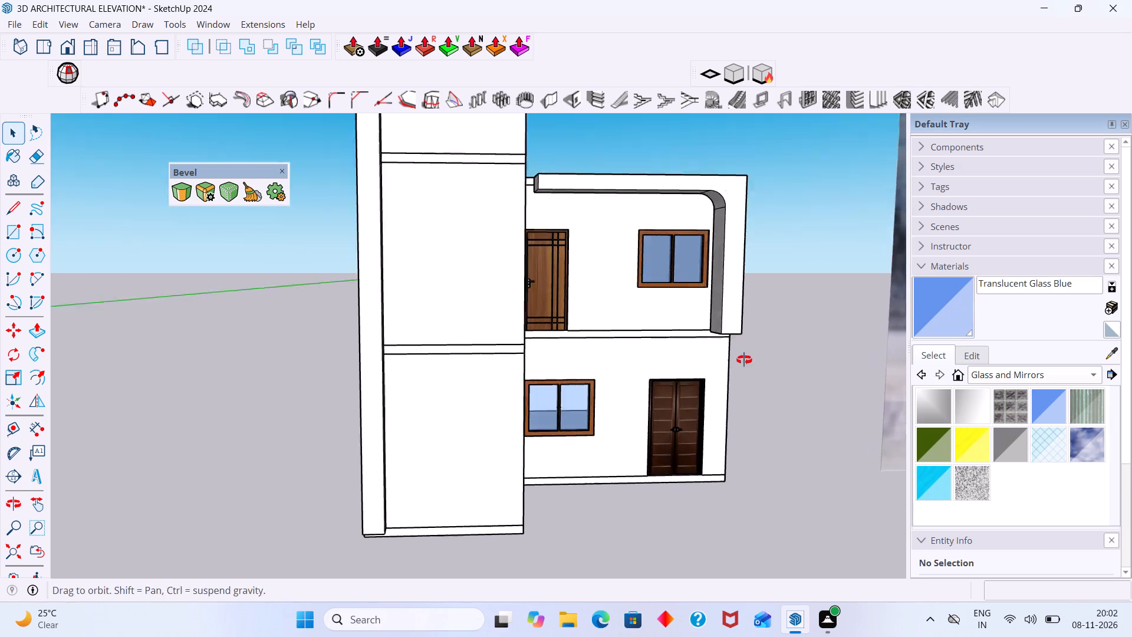
{"action": "middle_click_drag", "start_coordinate": [744, 360], "coordinate": [740, 350]}
{"action": "middle_click_drag", "start_coordinate": [682, 365], "coordinate": [650, 533]}
{"action": "scroll", "coordinate": [556, 201], "scroll_direction": "up", "scroll_amount": 6}
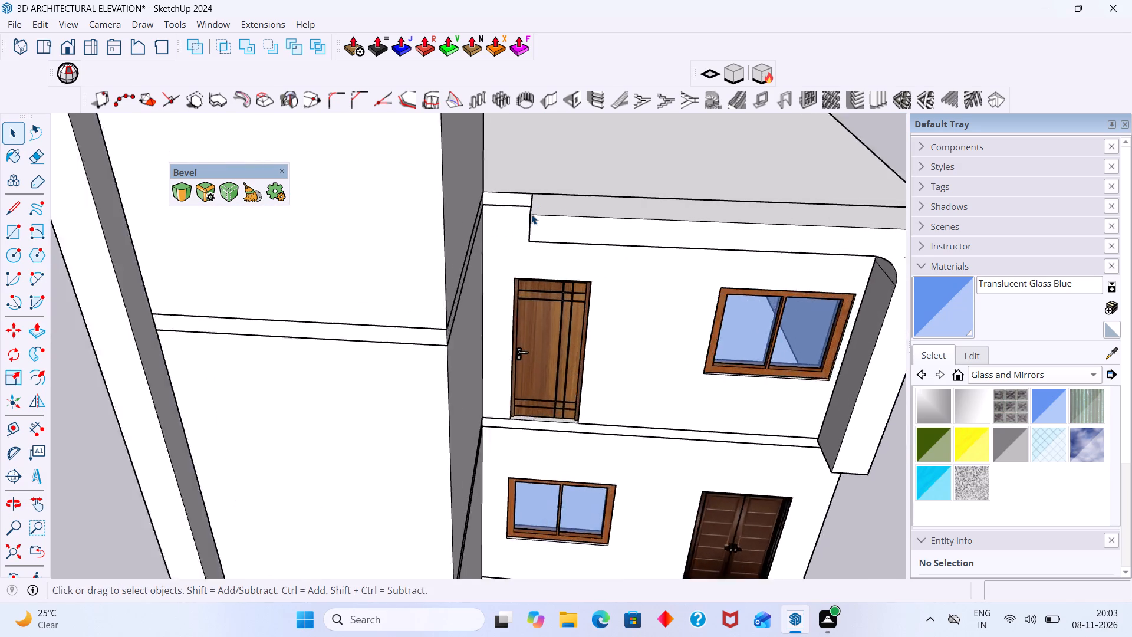
{"action": "scroll", "coordinate": [531, 214], "scroll_direction": "up", "scroll_amount": 4}
{"action": "left_click", "coordinate": [184, 186]}
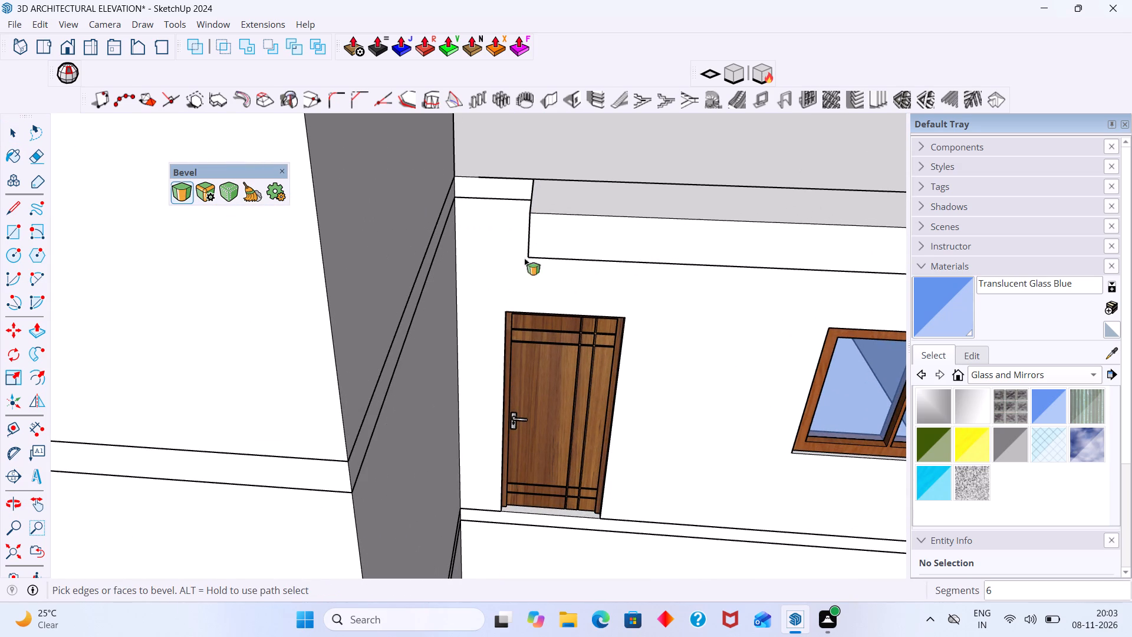
{"action": "left_click", "coordinate": [529, 238]}
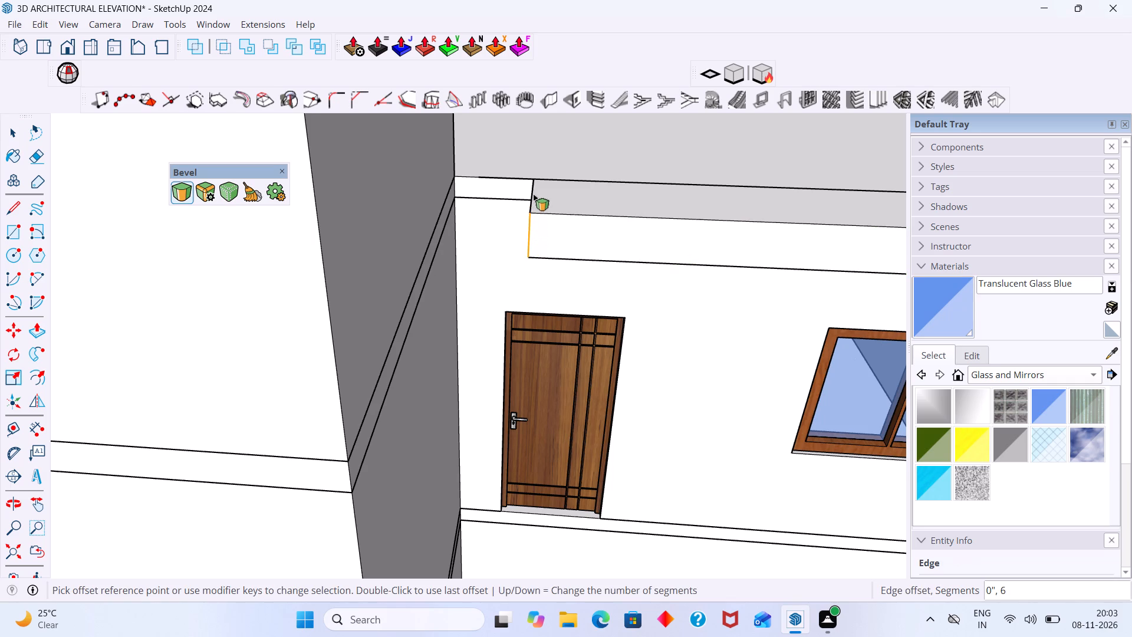
{"action": "left_click", "coordinate": [533, 194]}
{"action": "left_click", "coordinate": [532, 223]}
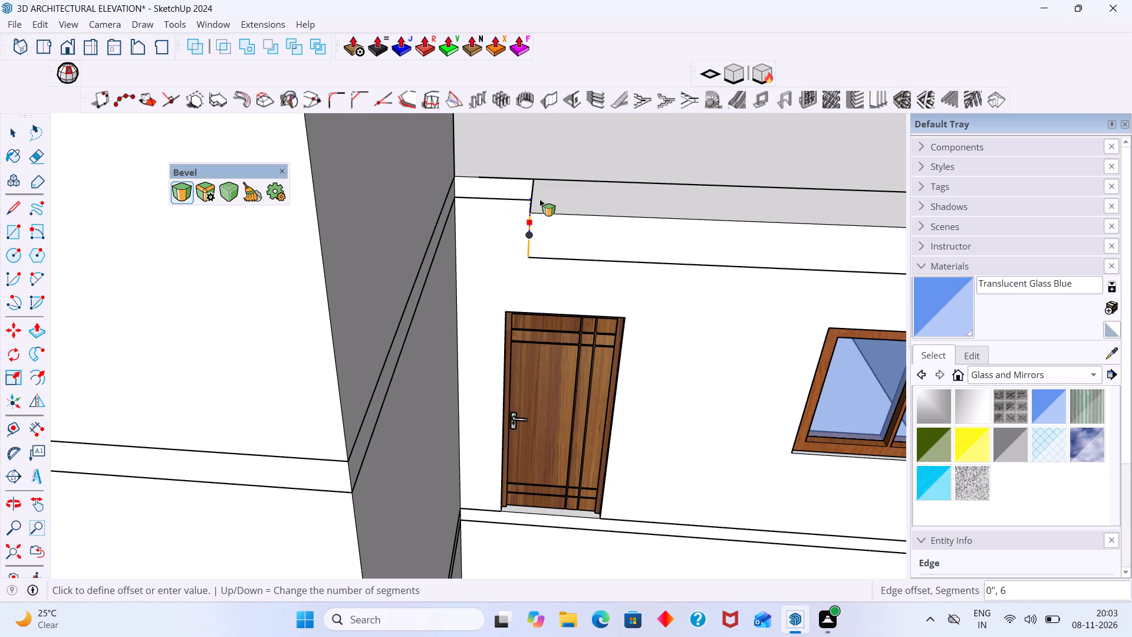
{"action": "middle_click_drag", "start_coordinate": [531, 239], "coordinate": [573, 279]}
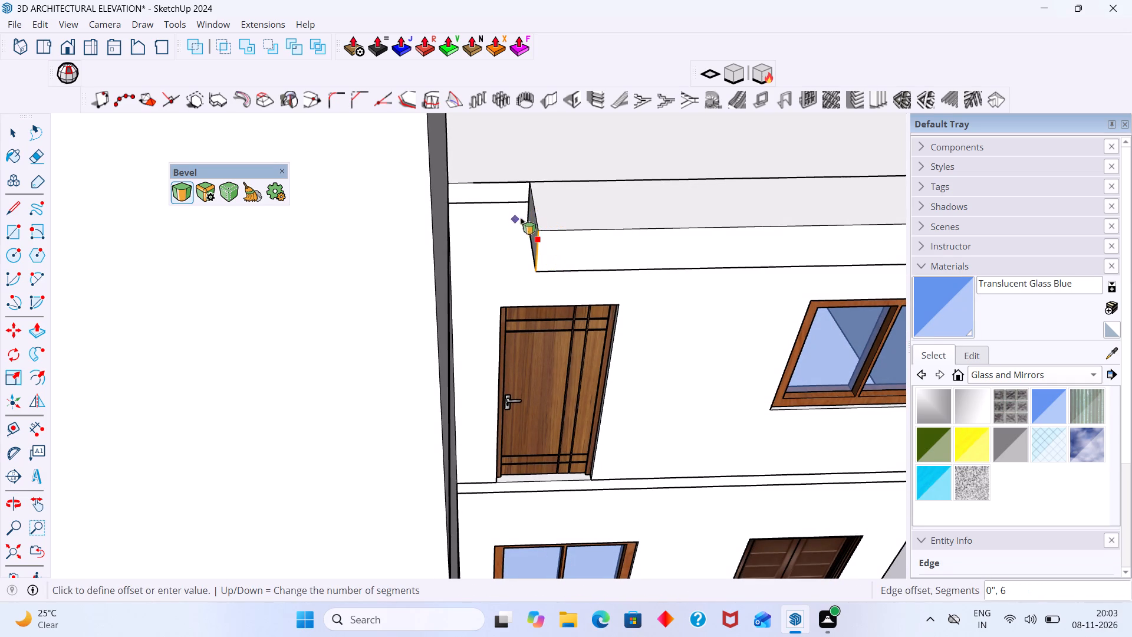
{"action": "left_click", "coordinate": [598, 229]}
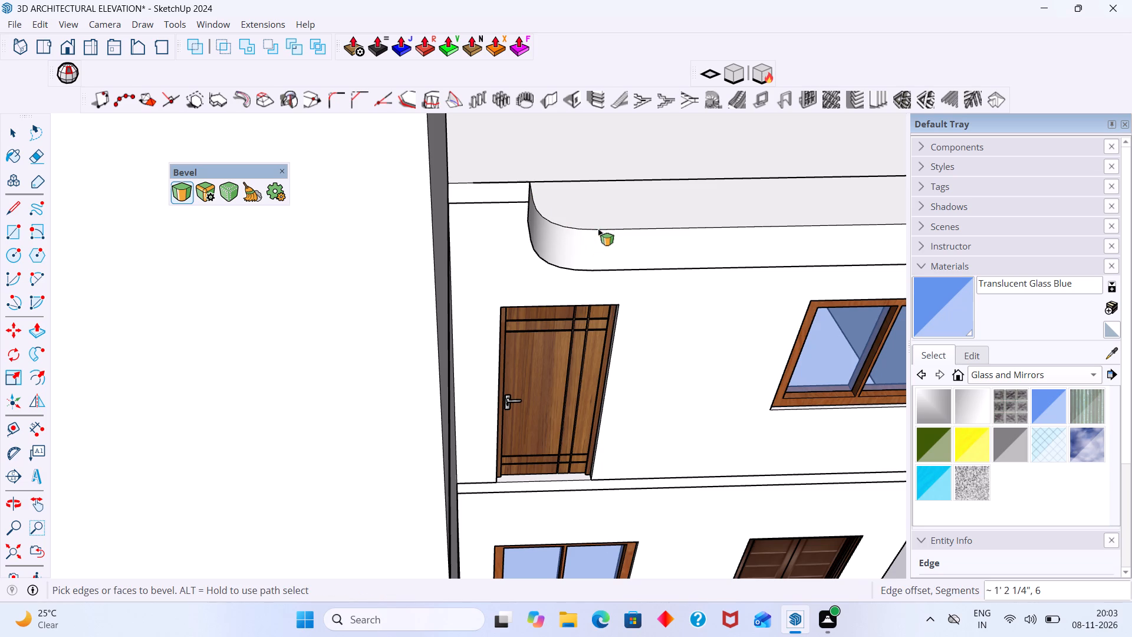
{"action": "key", "text": "space"}
Extend the pillar's bottom face down to the lower edge of the first-floor band with Joint Push Pull.
{"action": "scroll", "coordinate": [609, 253], "scroll_direction": "down", "scroll_amount": 9}
{"action": "scroll", "coordinate": [641, 345], "scroll_direction": "down", "scroll_amount": 2}
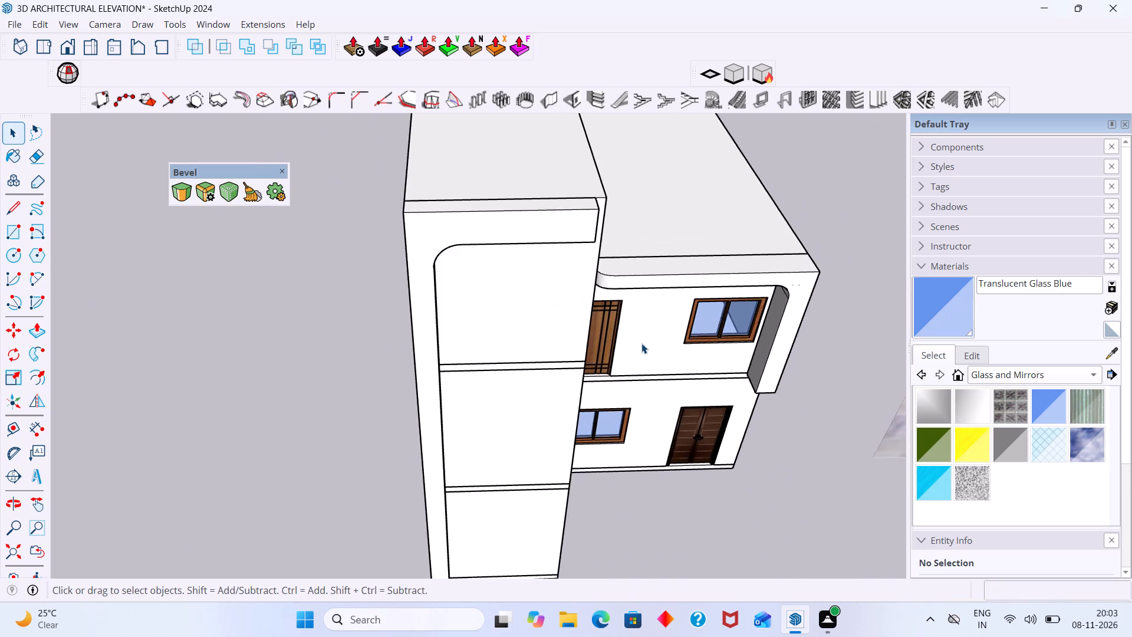
{"action": "middle_click_drag", "start_coordinate": [641, 331], "coordinate": [467, 221], "text": "shift"}
{"action": "middle_click_drag", "start_coordinate": [583, 268], "coordinate": [562, 224]}
{"action": "scroll", "coordinate": [614, 283], "scroll_direction": "up", "scroll_amount": 3}
{"action": "middle_click_drag", "start_coordinate": [583, 298], "coordinate": [589, 179]}
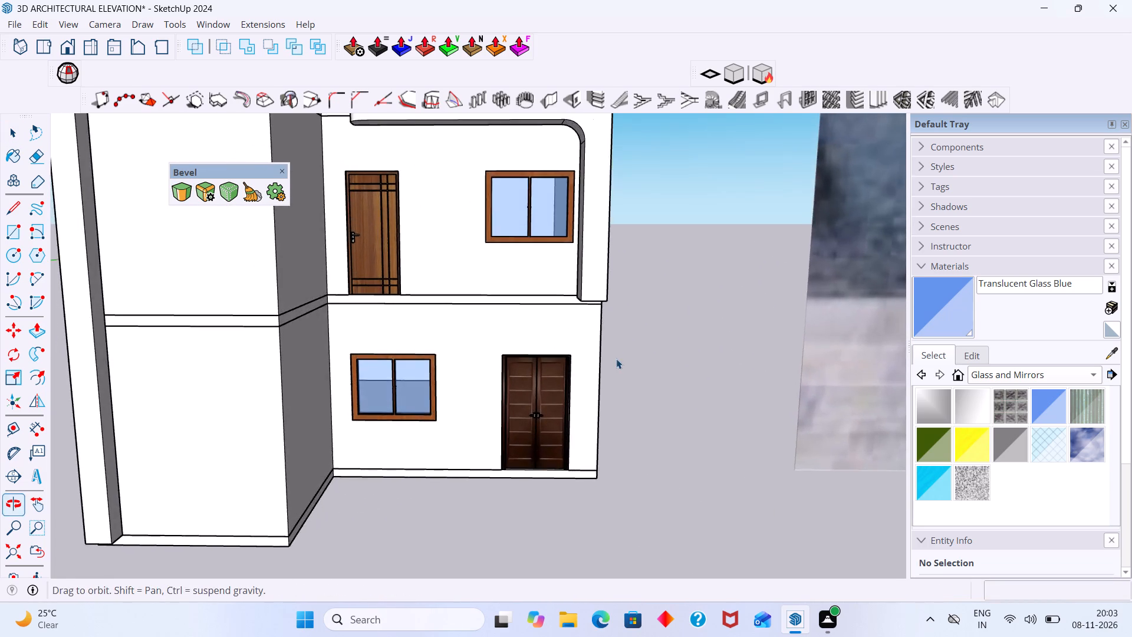
{"action": "middle_click_drag", "start_coordinate": [614, 359], "coordinate": [593, 278]}
{"action": "scroll", "coordinate": [583, 289], "scroll_direction": "up", "scroll_amount": 5}
{"action": "key", "text": "r"}
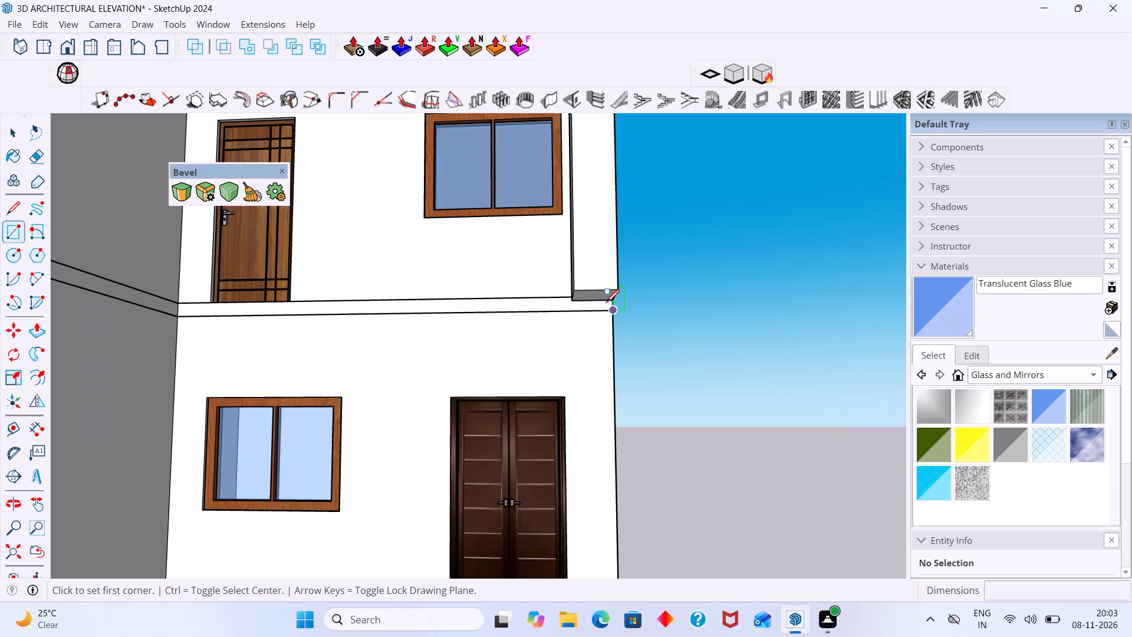
{"action": "scroll", "coordinate": [606, 298], "scroll_direction": "up", "scroll_amount": 3}
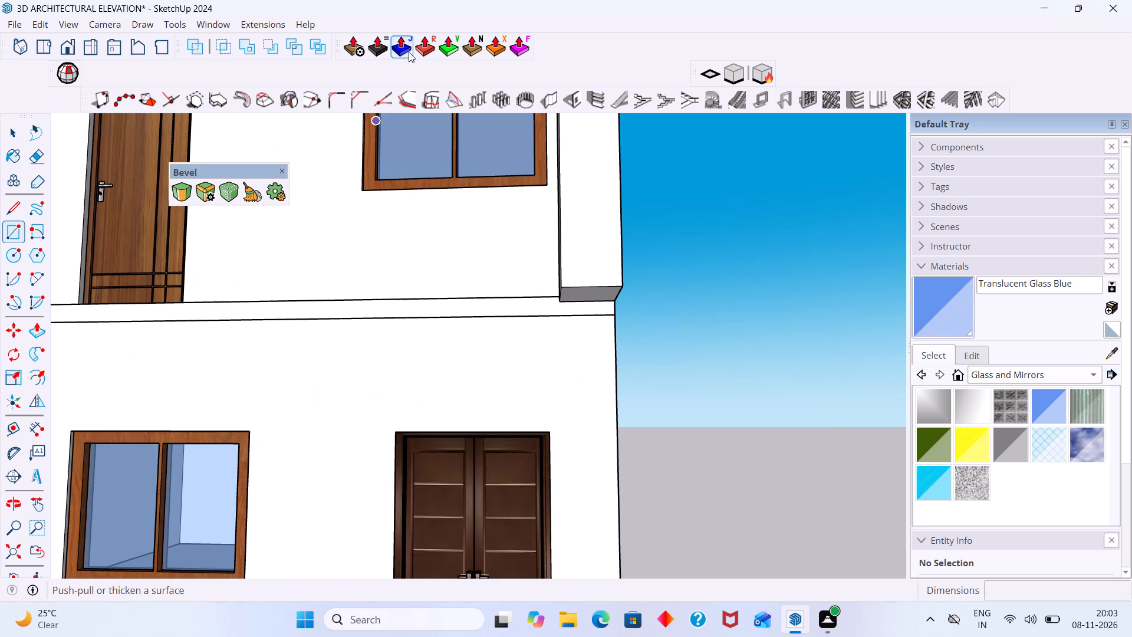
{"action": "left_click", "coordinate": [409, 52]}
{"action": "scroll", "coordinate": [584, 298], "scroll_direction": "up", "scroll_amount": 3}
{"action": "middle_click_drag", "start_coordinate": [580, 293], "coordinate": [559, 219]}
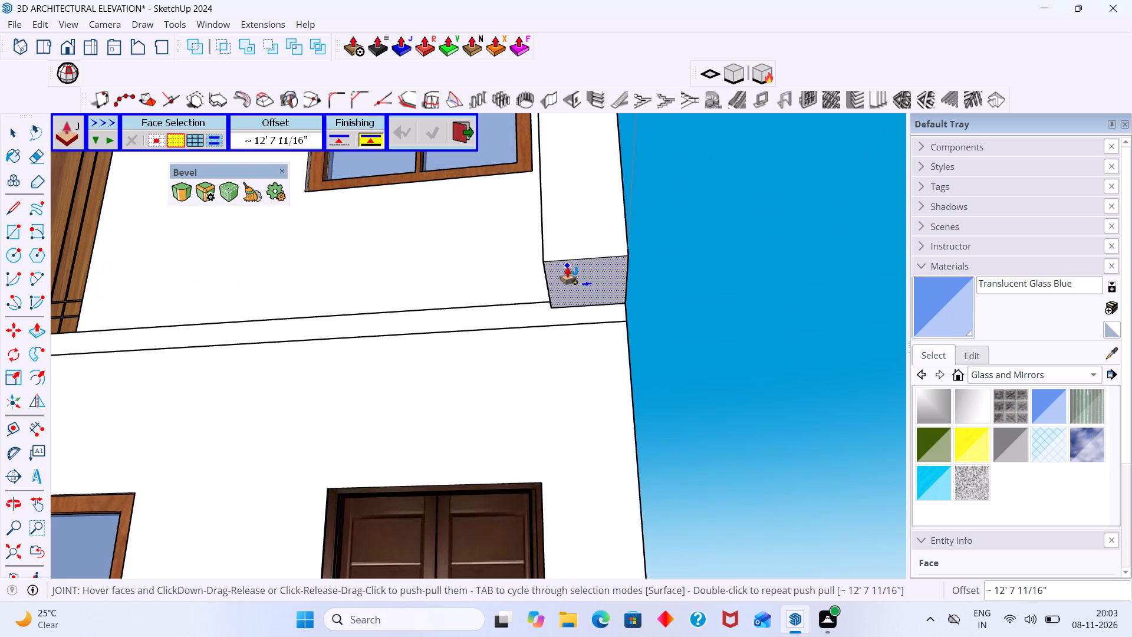
{"action": "left_click", "coordinate": [567, 267]}
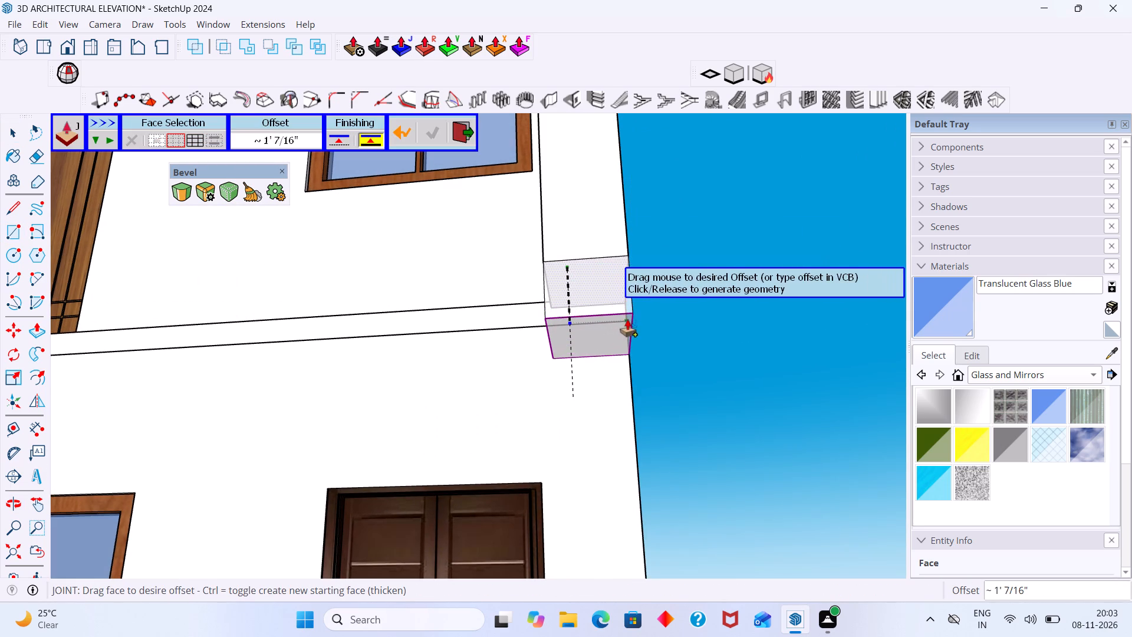
{"action": "middle_click_drag", "start_coordinate": [634, 315], "coordinate": [433, 295]}
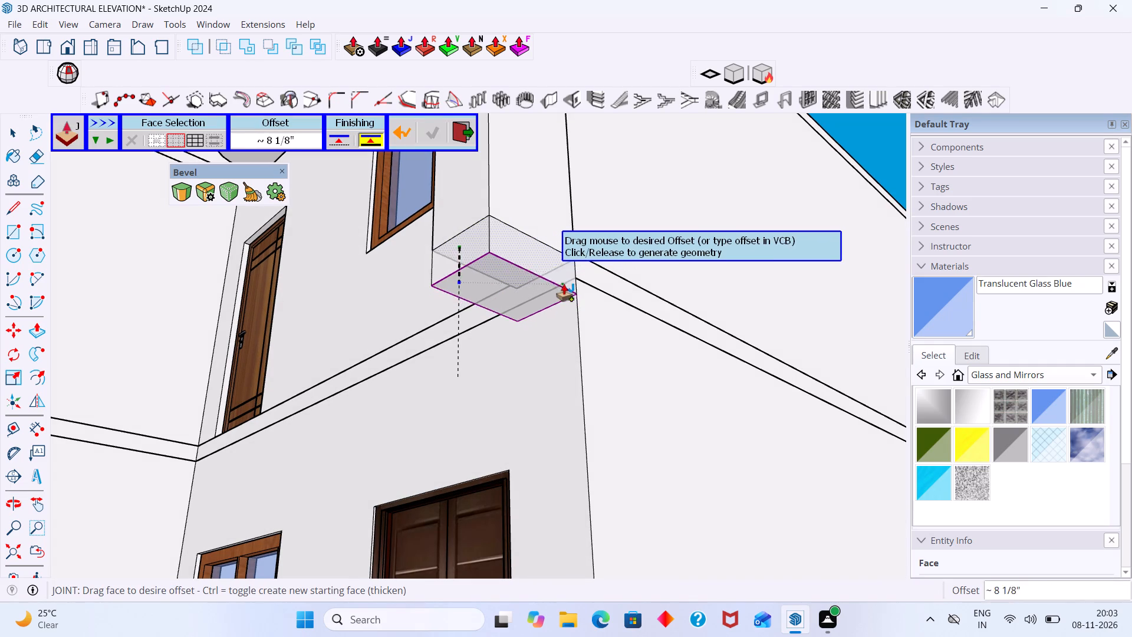
{"action": "left_click", "coordinate": [574, 277]}
{"action": "key", "text": "space"}
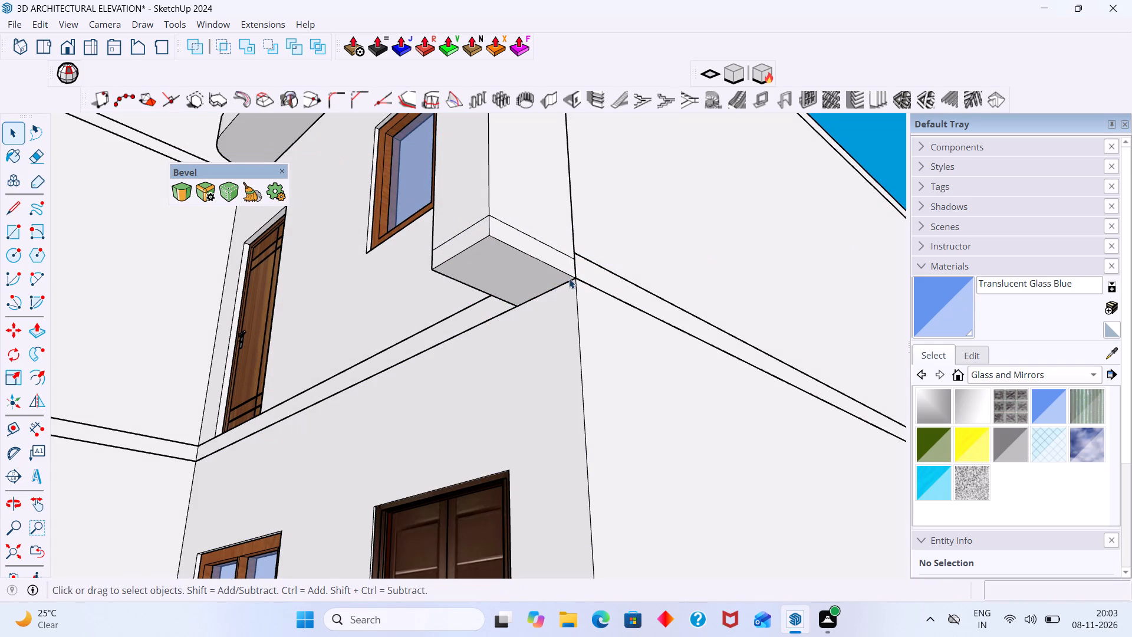
Erase the leftover seam edges around the pillar where its downward extension begins.
{"action": "key", "text": "e"}
{"action": "left_click_drag", "start_coordinate": [556, 221], "coordinate": [542, 247]}
{"action": "left_click_drag", "start_coordinate": [458, 216], "coordinate": [466, 234]}
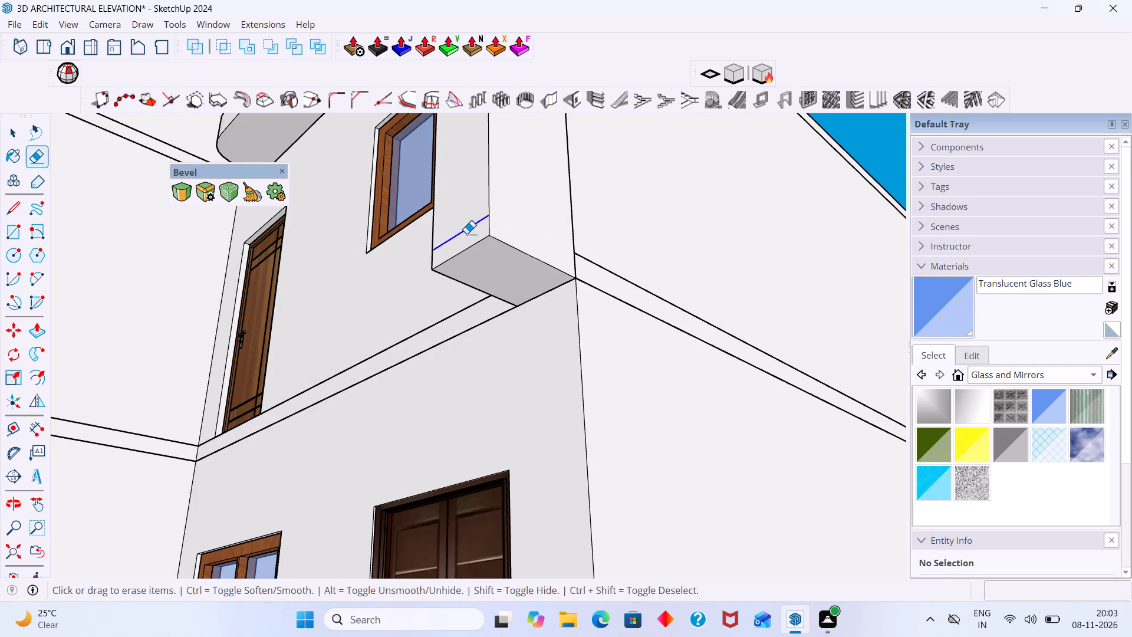
{"action": "left_click_drag", "start_coordinate": [466, 234], "coordinate": [466, 235]}
{"action": "middle_click_drag", "start_coordinate": [479, 242], "coordinate": [758, 361]}
{"action": "scroll", "coordinate": [591, 329], "scroll_direction": "up", "scroll_amount": 2}
{"action": "left_click", "coordinate": [593, 324]}
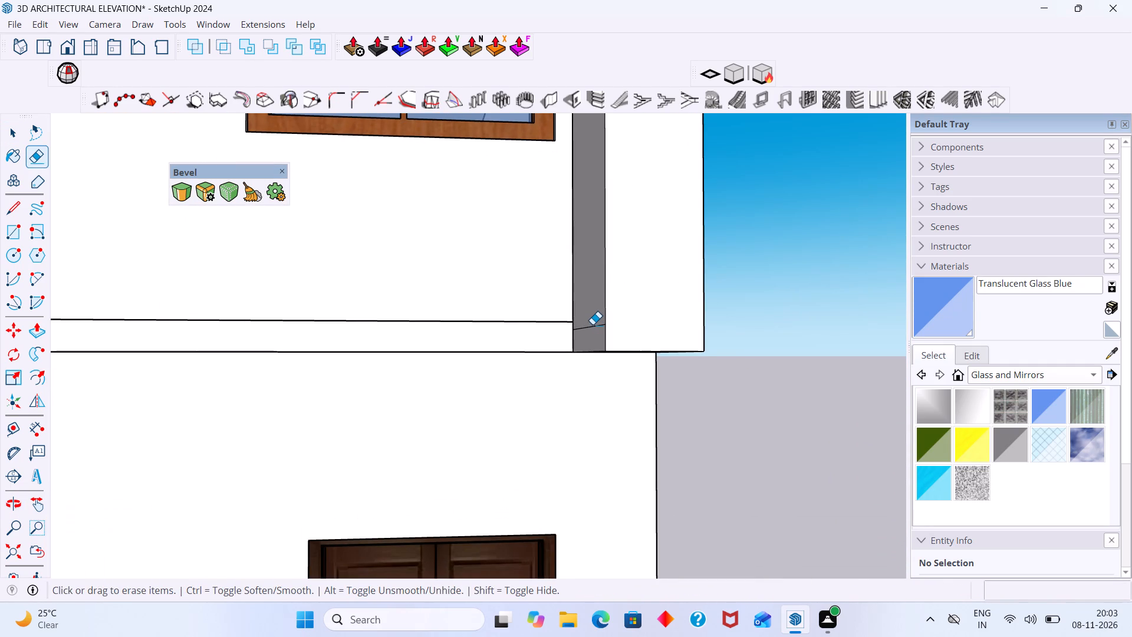
{"action": "left_click", "coordinate": [593, 326]}
{"action": "scroll", "coordinate": [590, 332], "scroll_direction": "up", "scroll_amount": 2}
{"action": "middle_click_drag", "start_coordinate": [590, 329], "coordinate": [588, 389]}
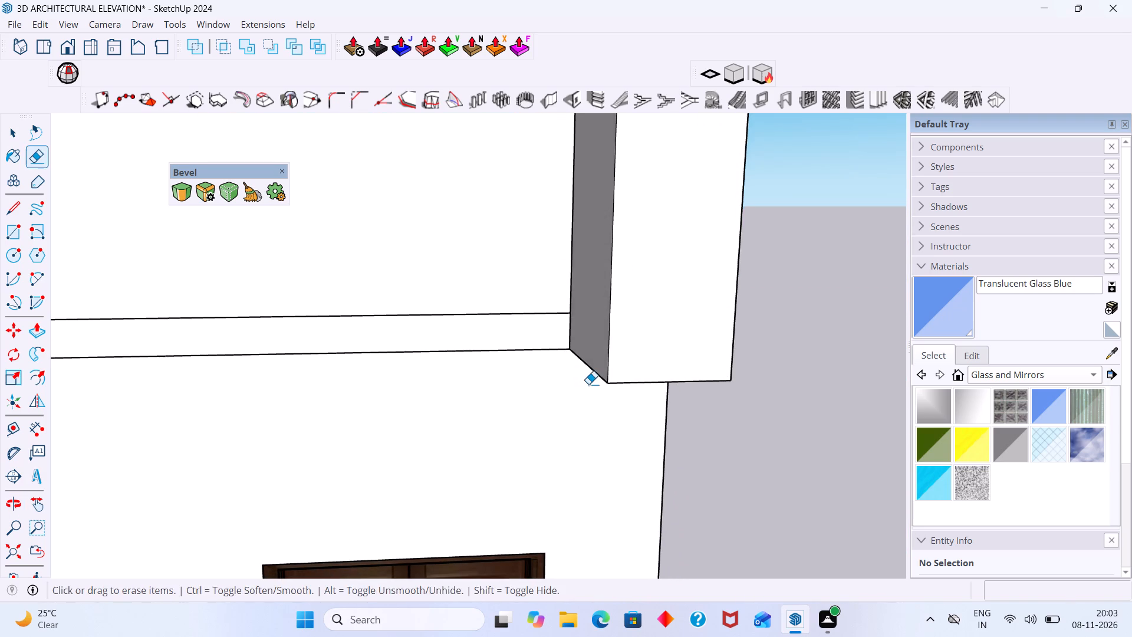
{"action": "key", "text": "space"}
Push/Pull the pillar's bottom face further down, to about 1' 5" below the top edge of the first-floor band.
{"action": "scroll", "coordinate": [588, 362], "scroll_direction": "down", "scroll_amount": 3}
{"action": "middle_click_drag", "start_coordinate": [575, 340], "coordinate": [630, 342]}
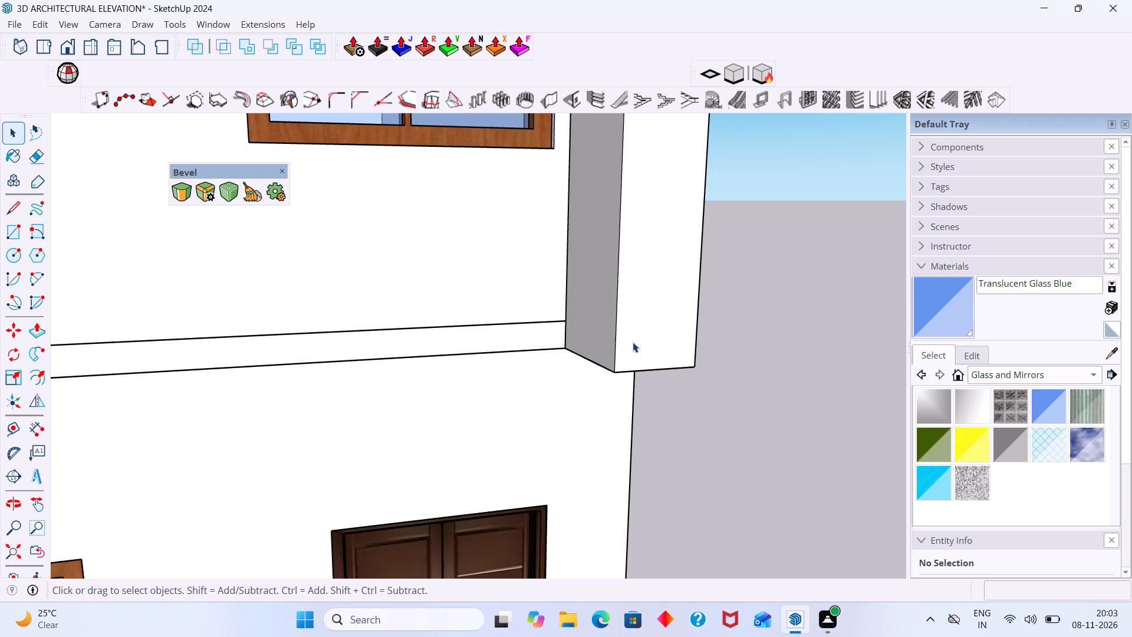
{"action": "middle_click_drag", "start_coordinate": [585, 379], "coordinate": [567, 284]}
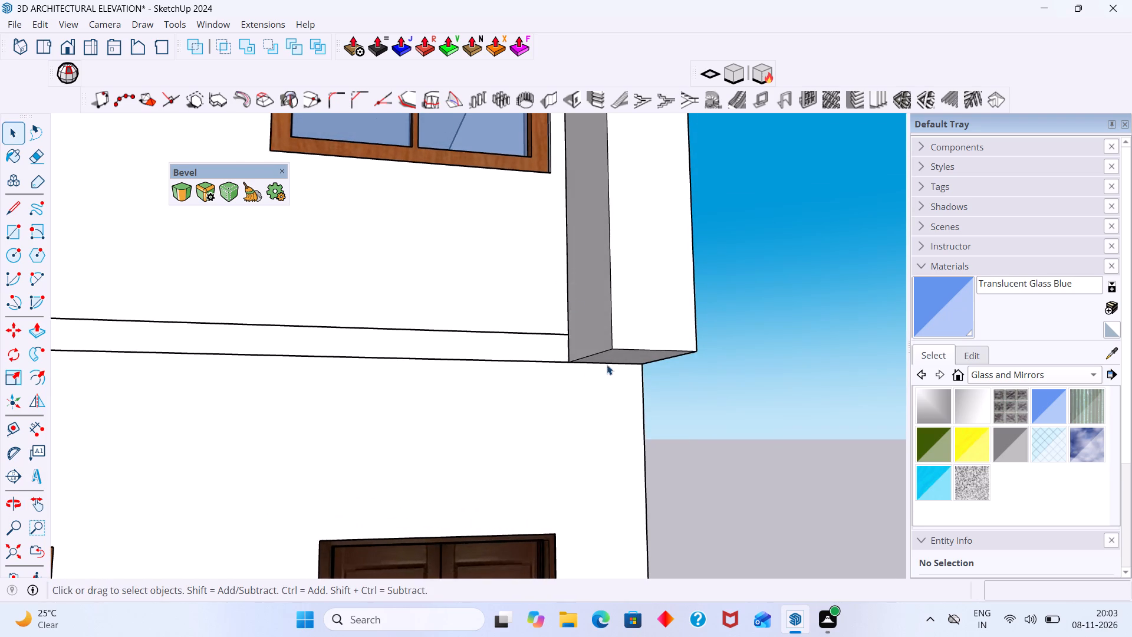
{"action": "scroll", "coordinate": [604, 367], "scroll_direction": "down", "scroll_amount": 9}
{"action": "middle_click_drag", "start_coordinate": [601, 392], "coordinate": [499, 349]}
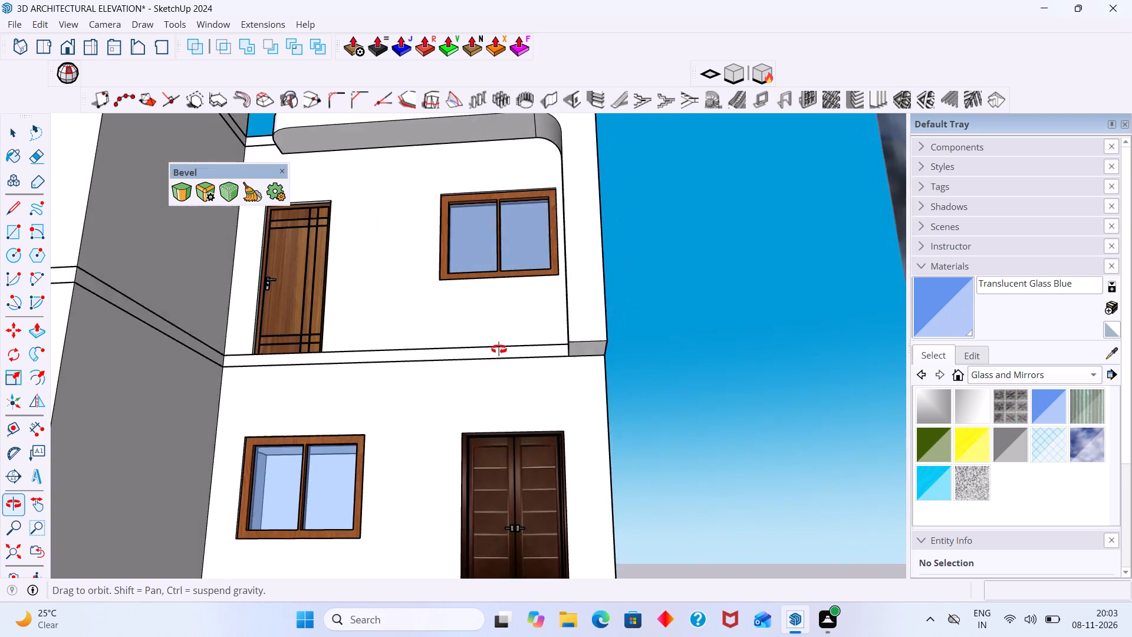
{"action": "middle_click_drag", "start_coordinate": [499, 349], "coordinate": [488, 367]}
{"action": "middle_click_drag", "start_coordinate": [640, 344], "coordinate": [619, 277]}
{"action": "scroll", "coordinate": [541, 339], "scroll_direction": "up", "scroll_amount": 7}
{"action": "left_click", "coordinate": [574, 316]}
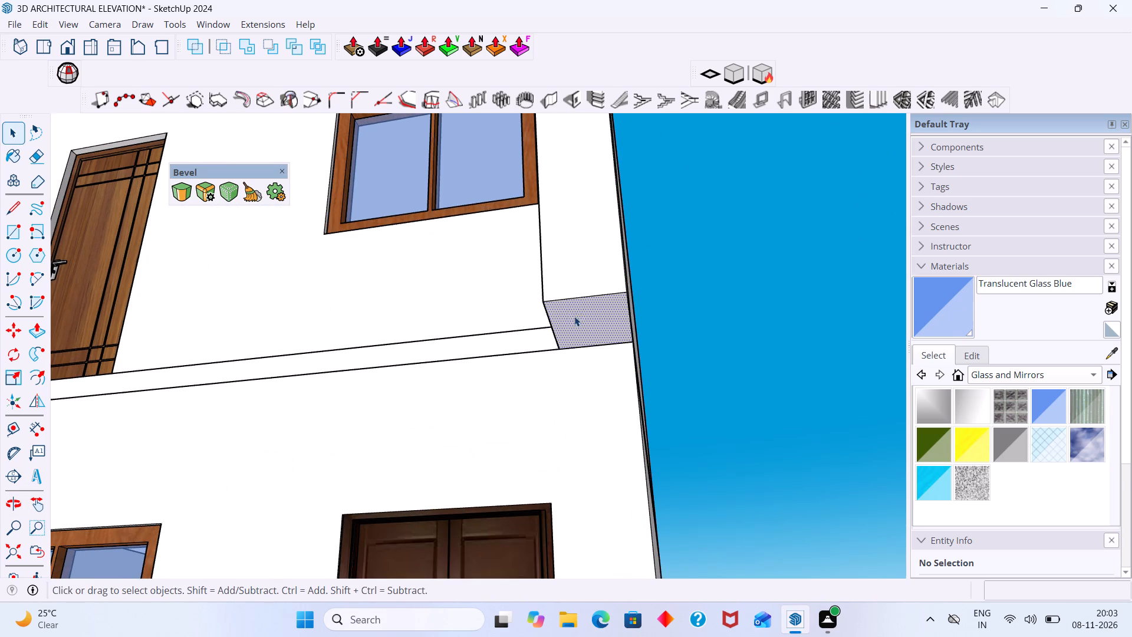
{"action": "key", "text": "p"}
{"action": "left_click", "coordinate": [587, 322]}
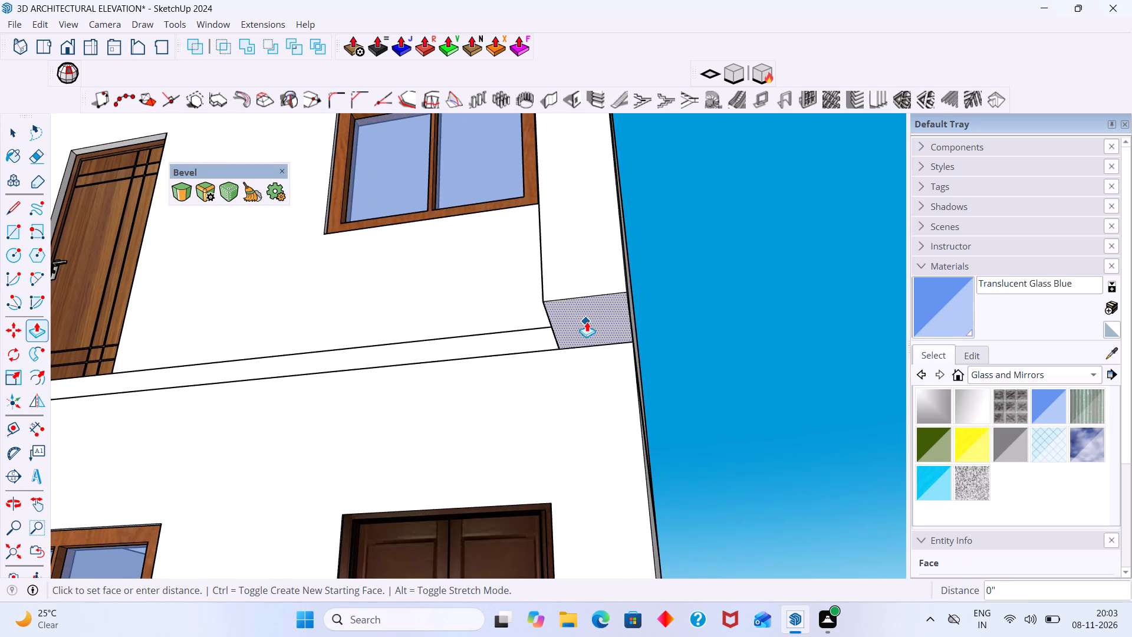
{"action": "middle_click_drag", "start_coordinate": [594, 375], "coordinate": [713, 481]}
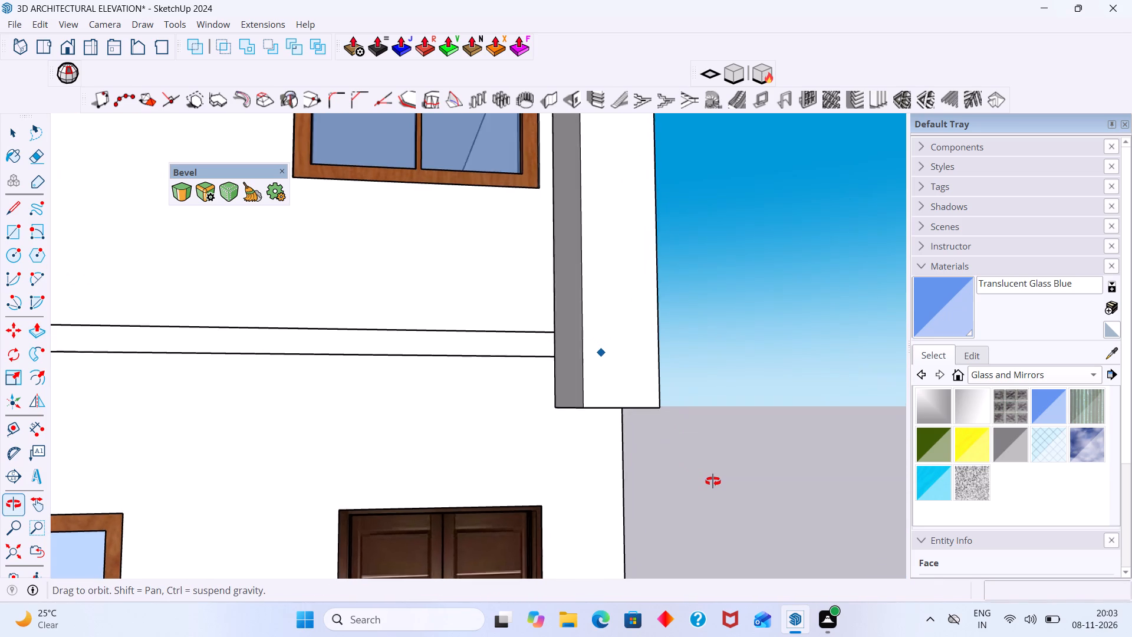
{"action": "middle_click_drag", "start_coordinate": [713, 481], "coordinate": [685, 459]}
{"action": "scroll", "coordinate": [683, 455], "scroll_direction": "down", "scroll_amount": 14}
{"action": "middle_click_drag", "start_coordinate": [668, 451], "coordinate": [416, 434]}
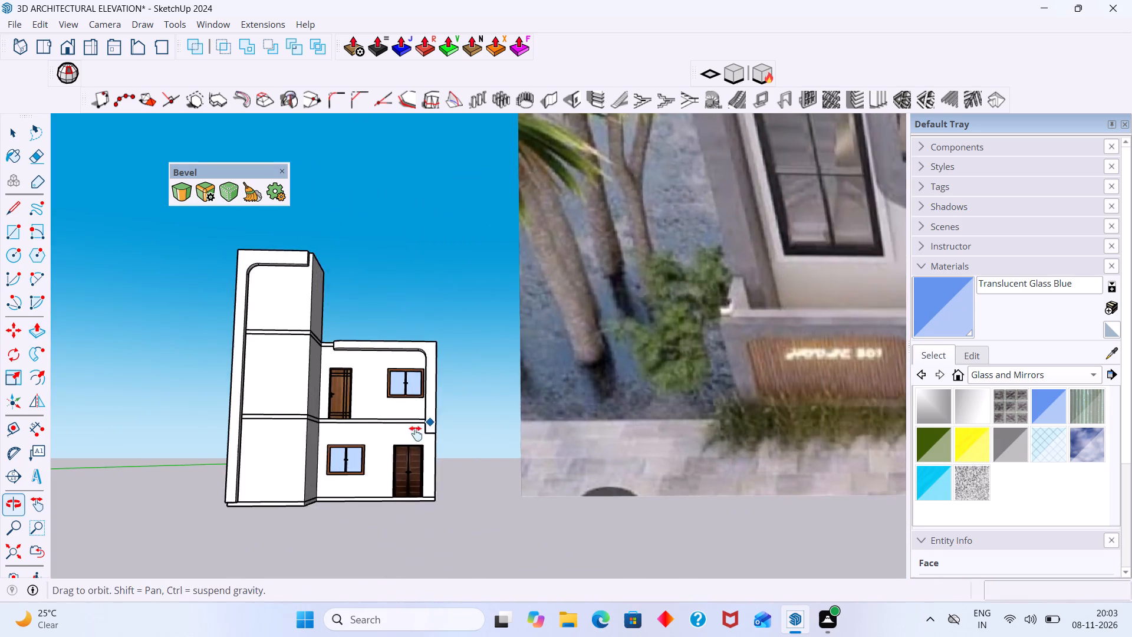
{"action": "middle_click_drag", "start_coordinate": [416, 434], "coordinate": [414, 435]}
{"action": "scroll", "coordinate": [418, 430], "scroll_direction": "down", "scroll_amount": 8}
{"action": "scroll", "coordinate": [426, 431], "scroll_direction": "up", "scroll_amount": 6}
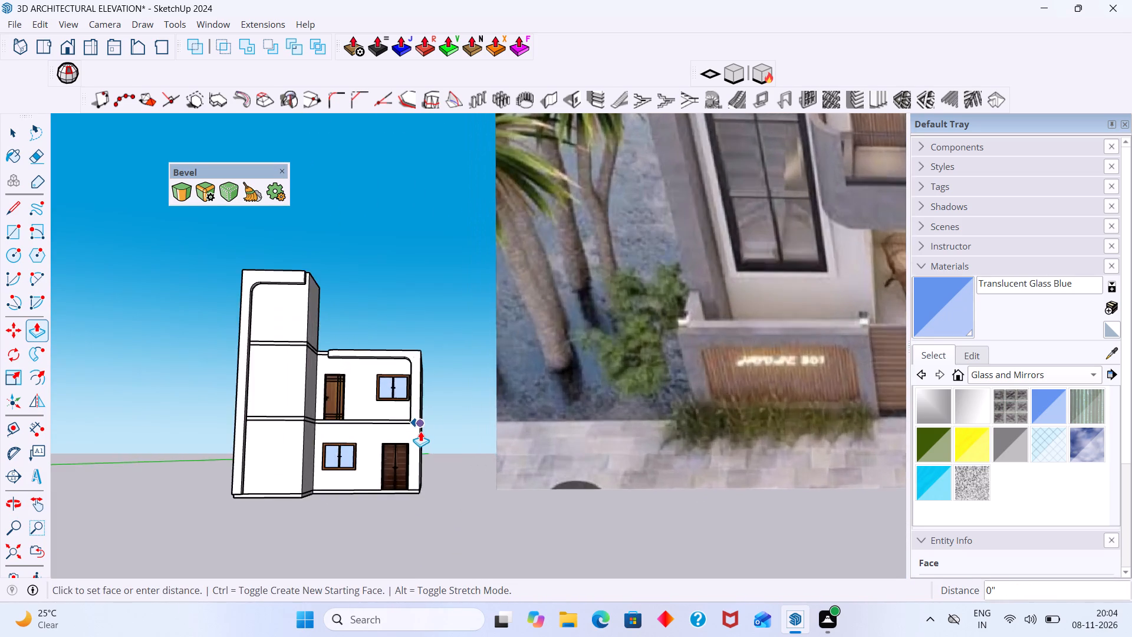
{"action": "scroll", "coordinate": [420, 431], "scroll_direction": "up", "scroll_amount": 2}
{"action": "middle_click_drag", "start_coordinate": [414, 453], "coordinate": [407, 531]}
{"action": "scroll", "coordinate": [415, 428], "scroll_direction": "up", "scroll_amount": 7}
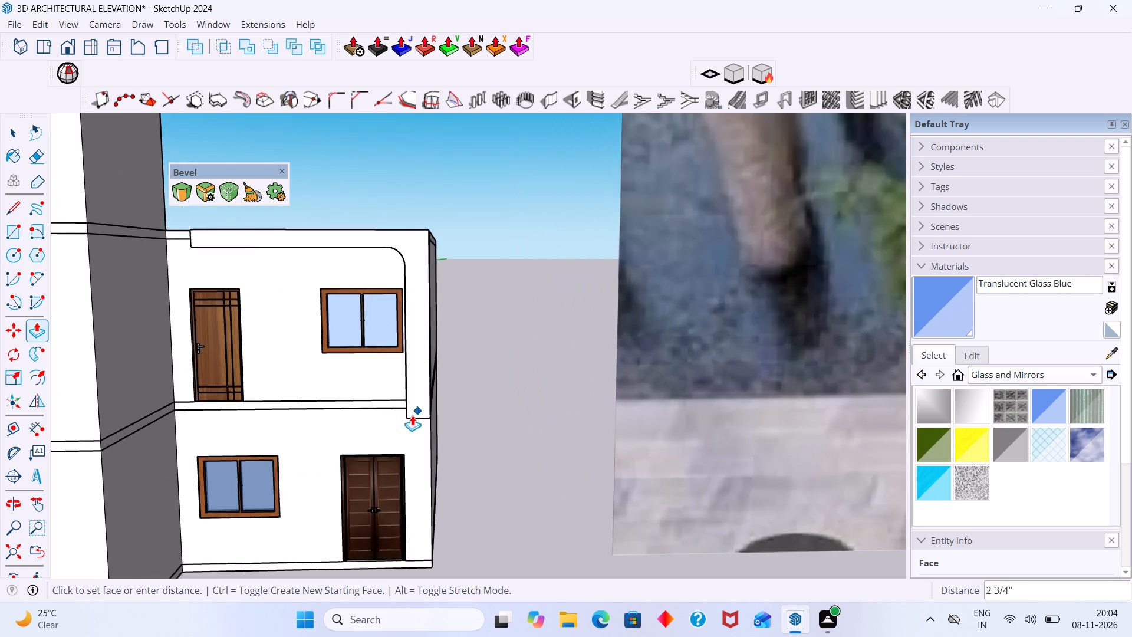
{"action": "scroll", "coordinate": [412, 415], "scroll_direction": "up", "scroll_amount": 3}
{"action": "left_click", "coordinate": [414, 429]}
Draw a rectangle 1' high and 2' deep on the pillar's inner side face, starting at the first-floor band's top edge and going down.
{"action": "middle_click_drag", "start_coordinate": [446, 426], "coordinate": [478, 429]}
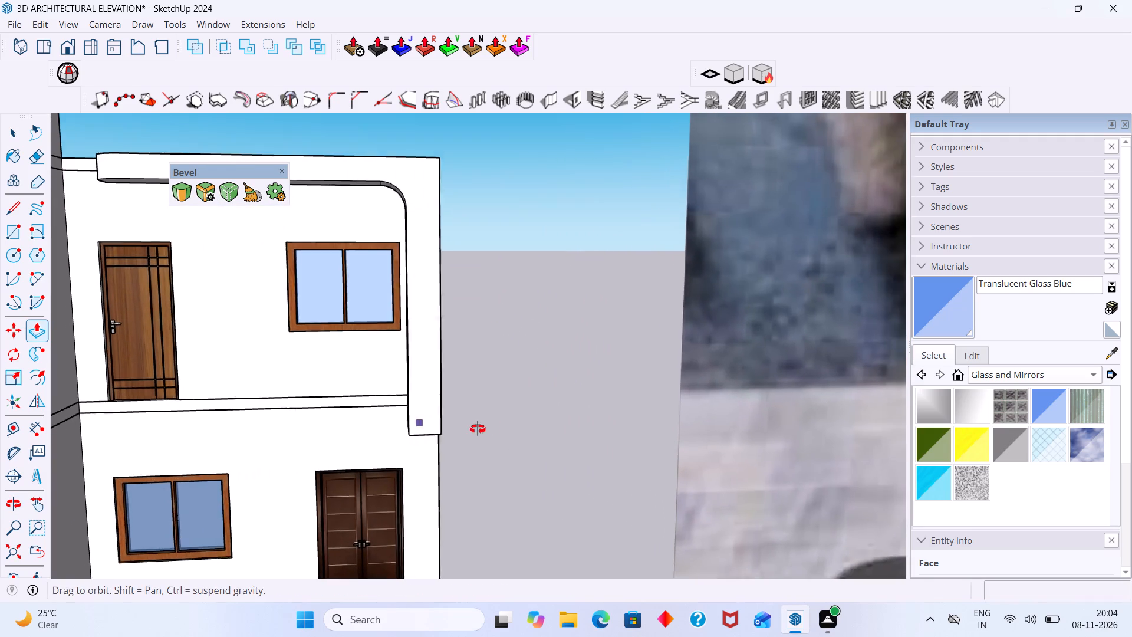
{"action": "middle_click_drag", "start_coordinate": [478, 429], "coordinate": [601, 432]}
{"action": "key", "text": "r"}
{"action": "scroll", "coordinate": [437, 431], "scroll_direction": "up", "scroll_amount": 5}
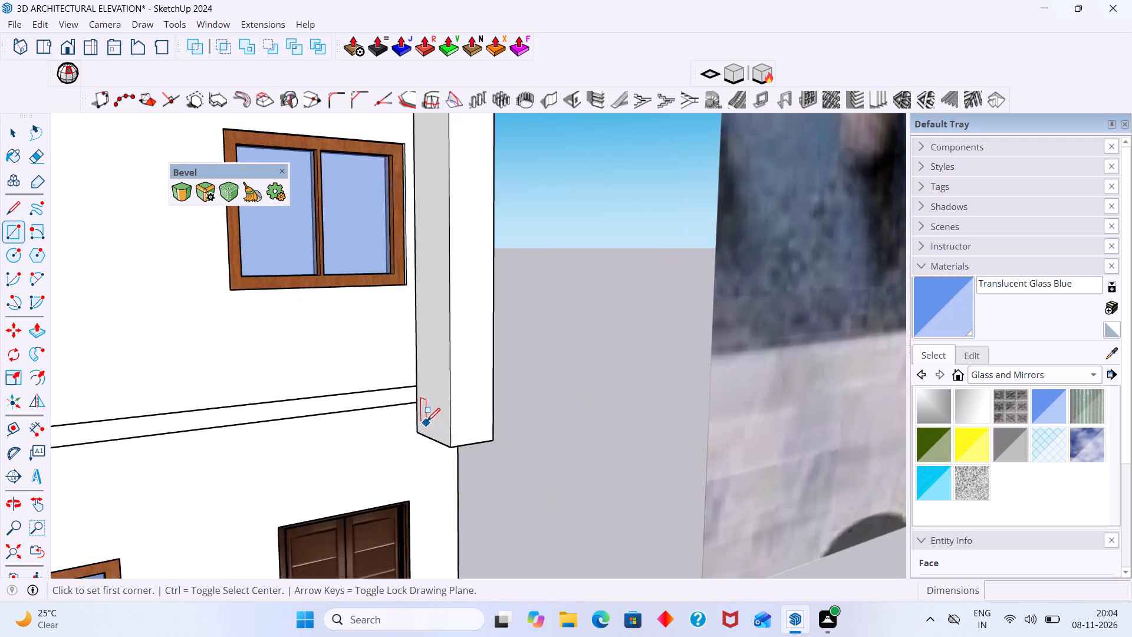
{"action": "scroll", "coordinate": [427, 421], "scroll_direction": "up", "scroll_amount": 2}
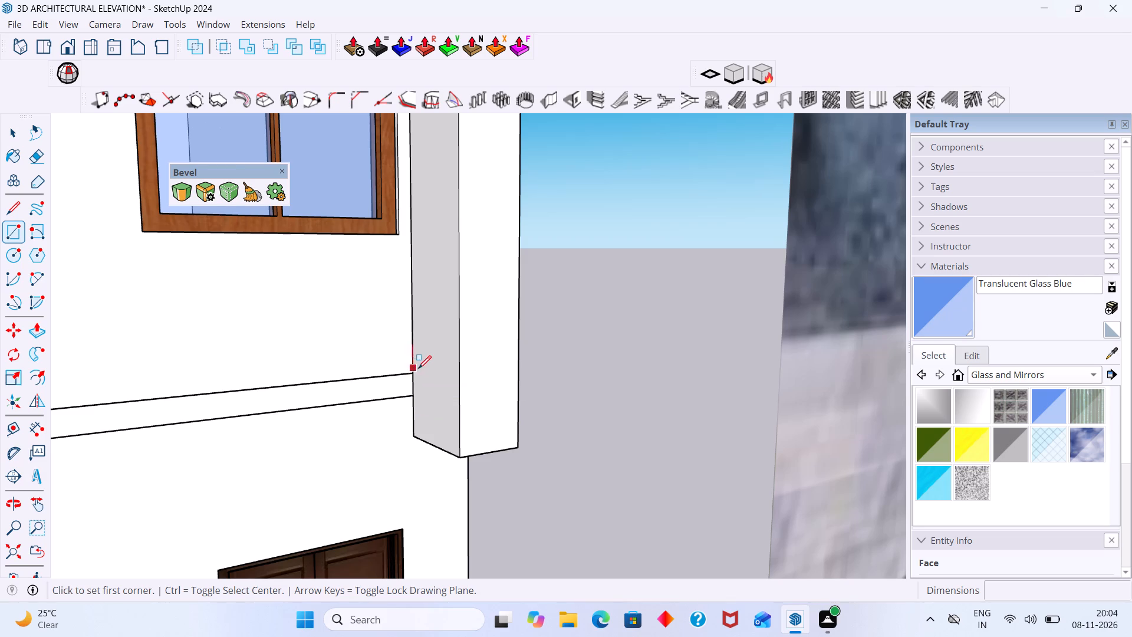
{"action": "scroll", "coordinate": [419, 372], "scroll_direction": "up", "scroll_amount": 5}
{"action": "left_click", "coordinate": [407, 374]}
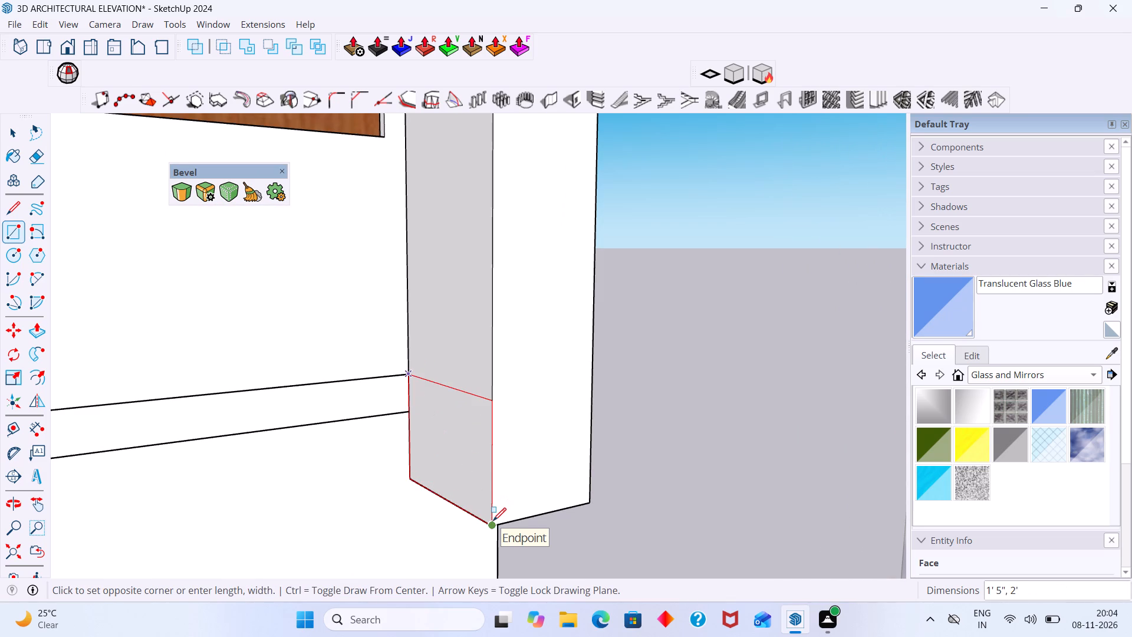
{"action": "type", "text": "1'"}
{"action": "key", "text": "Return"}
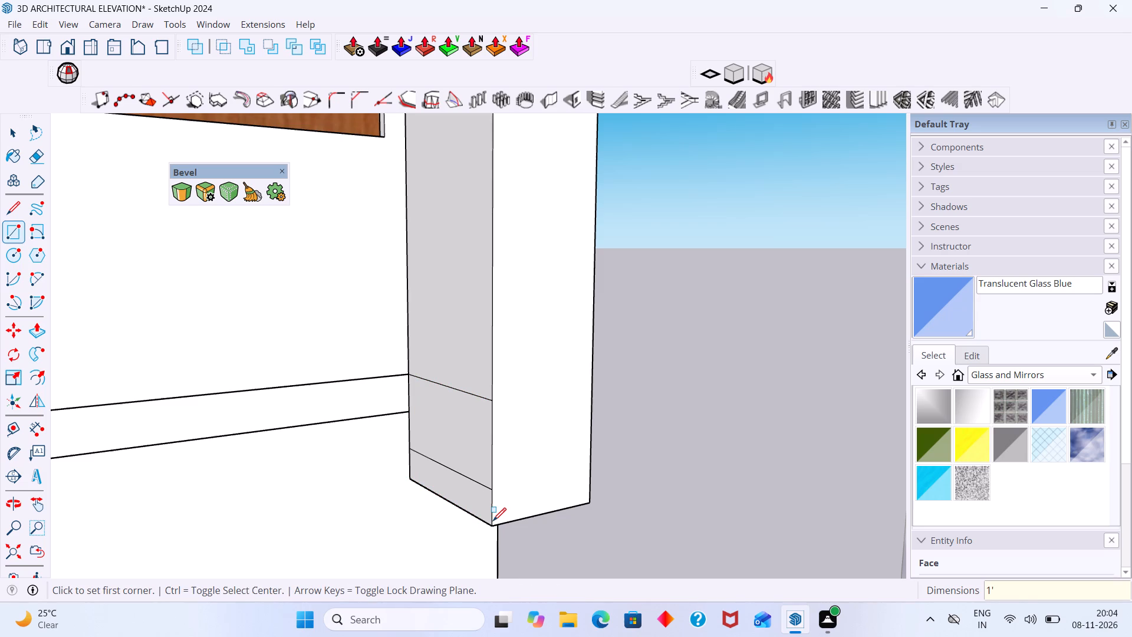
{"action": "key", "text": "space"}
{"action": "middle_click_drag", "start_coordinate": [487, 510], "coordinate": [432, 412]}
{"action": "middle_click_drag", "start_coordinate": [541, 519], "coordinate": [470, 388]}
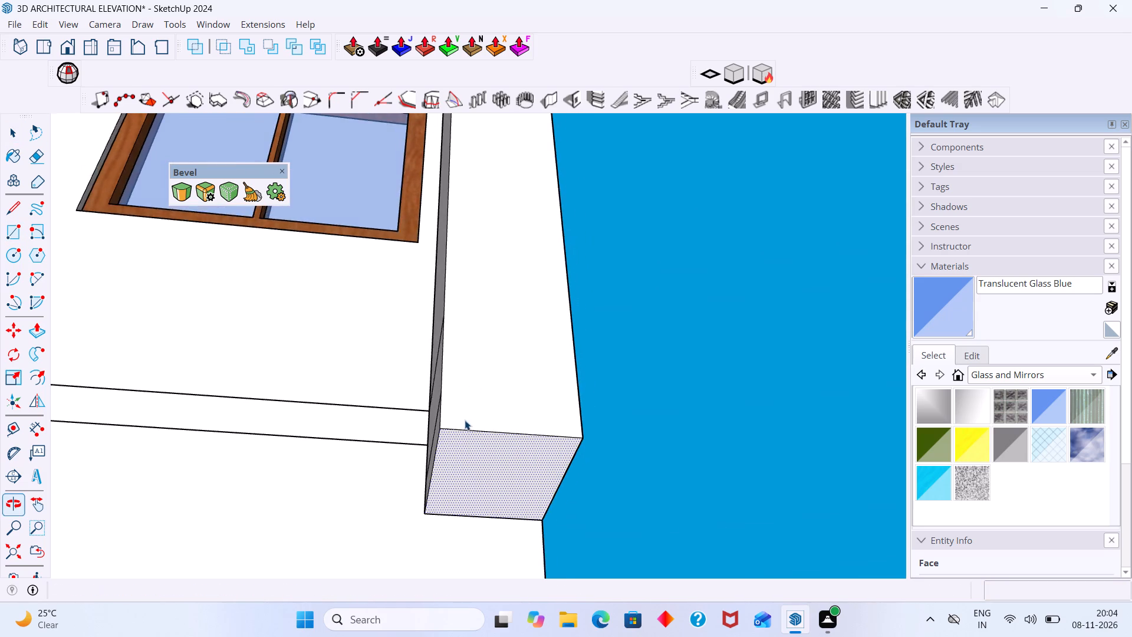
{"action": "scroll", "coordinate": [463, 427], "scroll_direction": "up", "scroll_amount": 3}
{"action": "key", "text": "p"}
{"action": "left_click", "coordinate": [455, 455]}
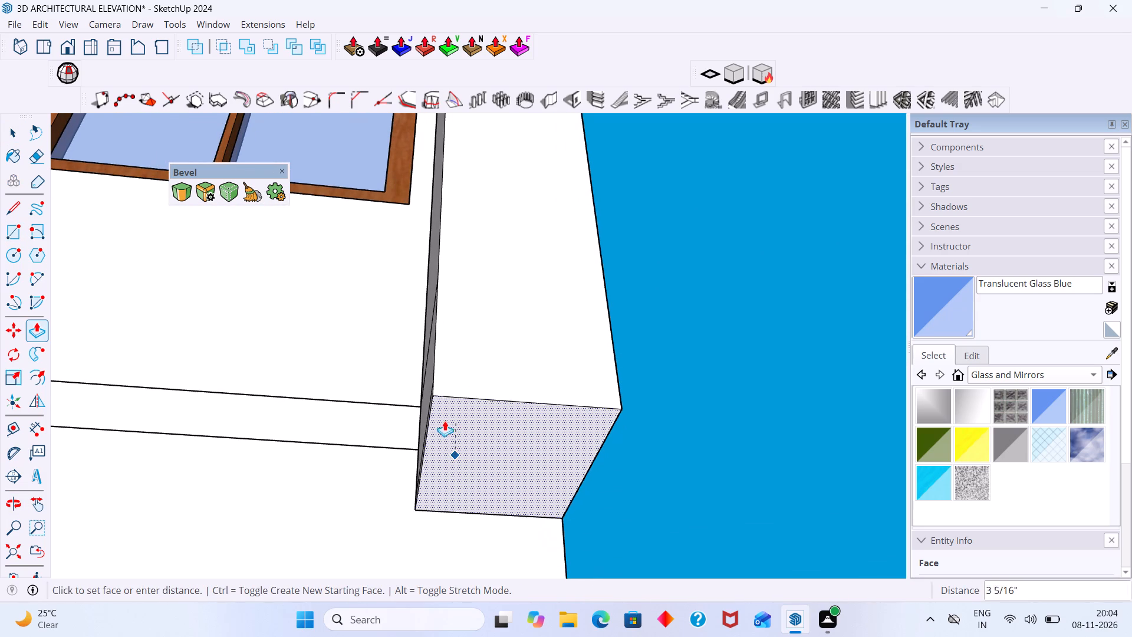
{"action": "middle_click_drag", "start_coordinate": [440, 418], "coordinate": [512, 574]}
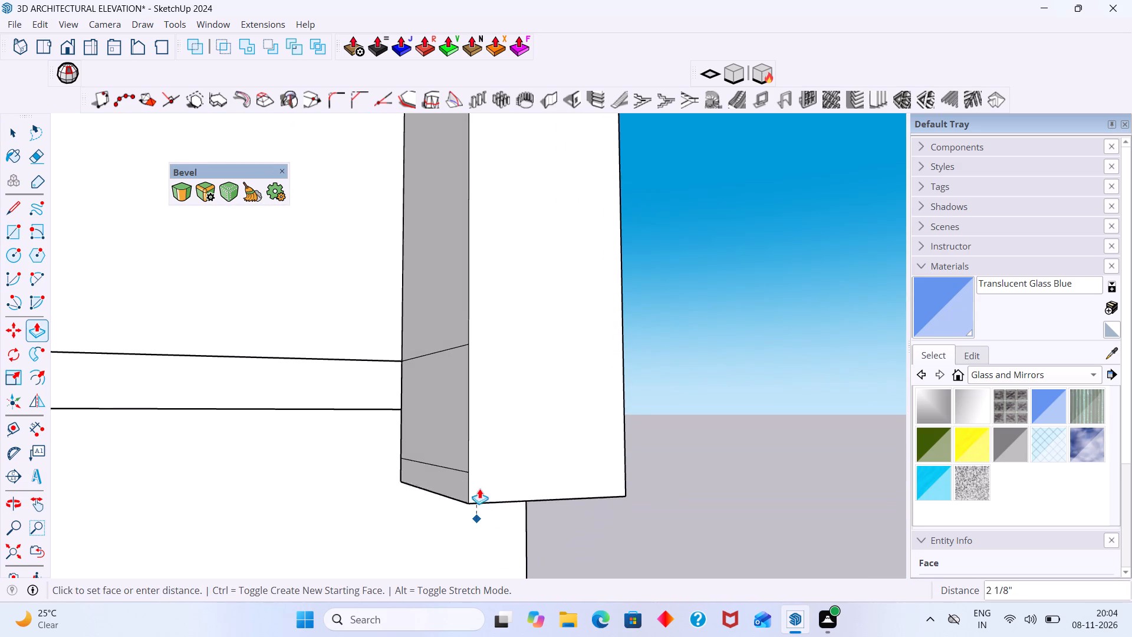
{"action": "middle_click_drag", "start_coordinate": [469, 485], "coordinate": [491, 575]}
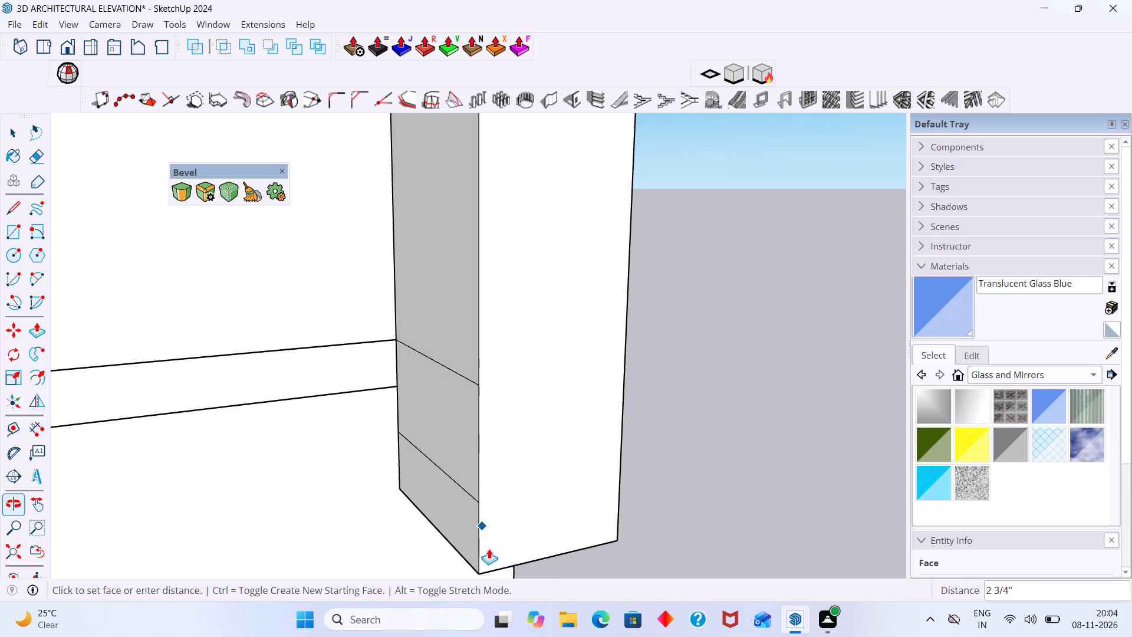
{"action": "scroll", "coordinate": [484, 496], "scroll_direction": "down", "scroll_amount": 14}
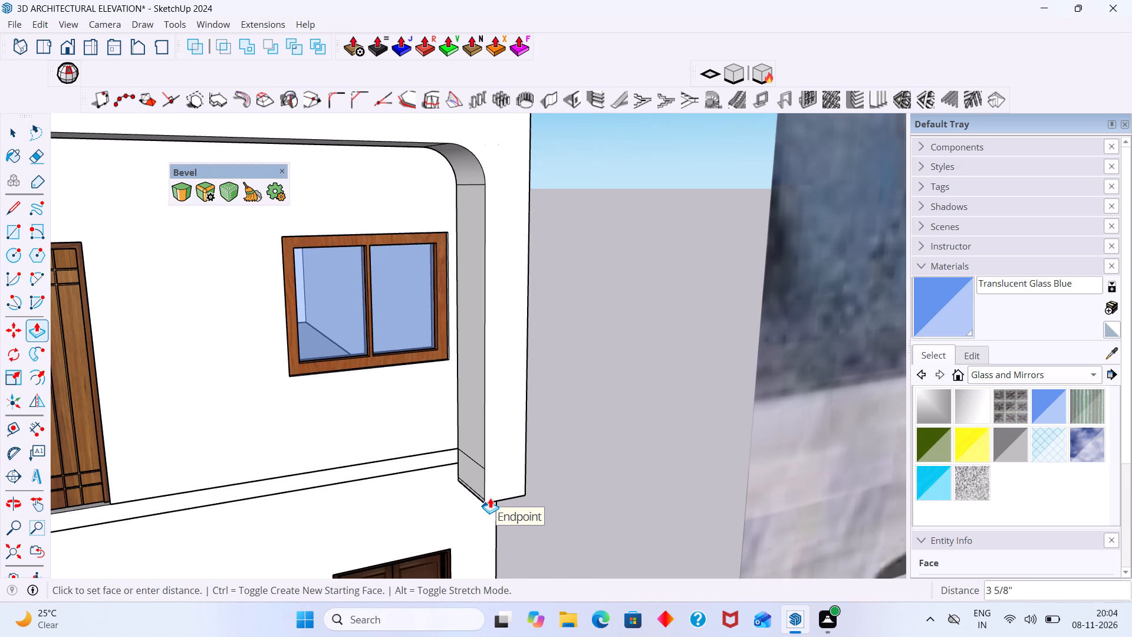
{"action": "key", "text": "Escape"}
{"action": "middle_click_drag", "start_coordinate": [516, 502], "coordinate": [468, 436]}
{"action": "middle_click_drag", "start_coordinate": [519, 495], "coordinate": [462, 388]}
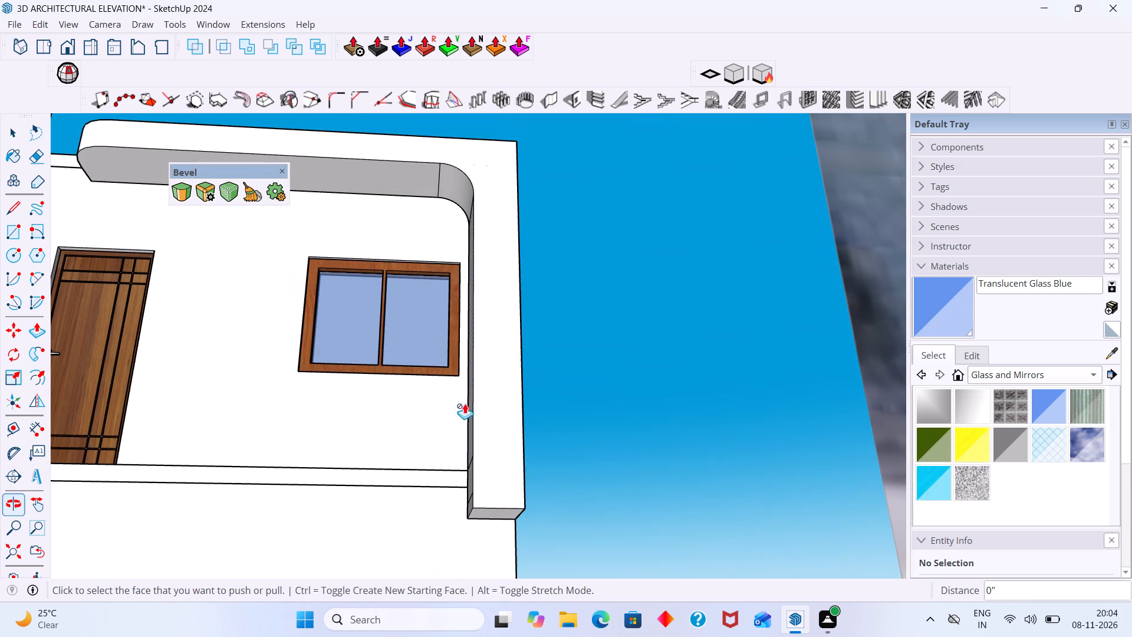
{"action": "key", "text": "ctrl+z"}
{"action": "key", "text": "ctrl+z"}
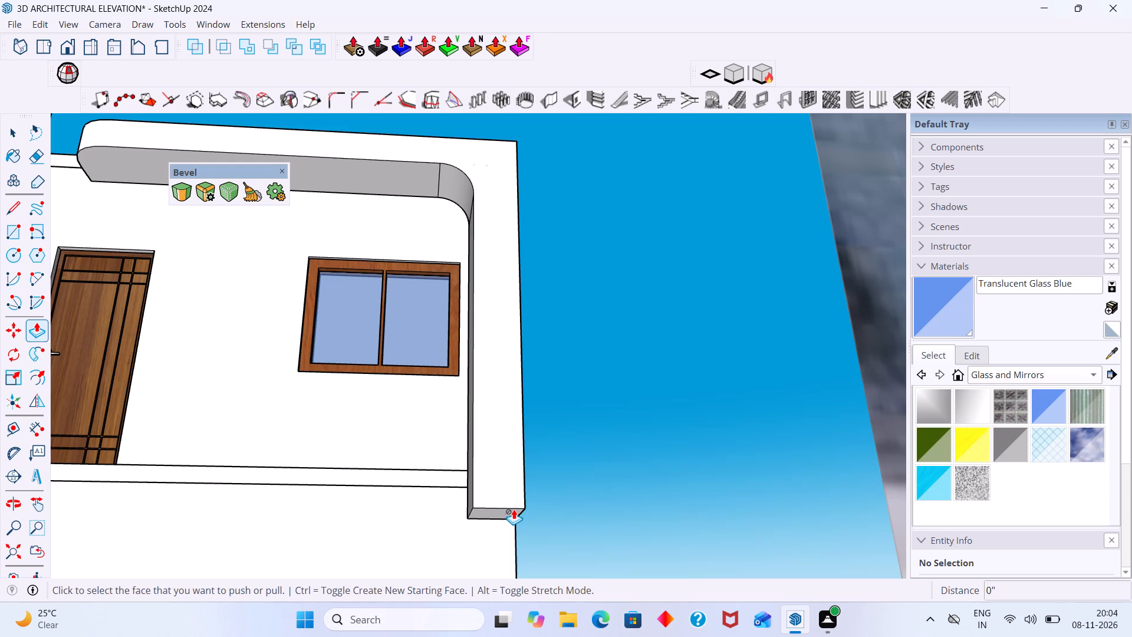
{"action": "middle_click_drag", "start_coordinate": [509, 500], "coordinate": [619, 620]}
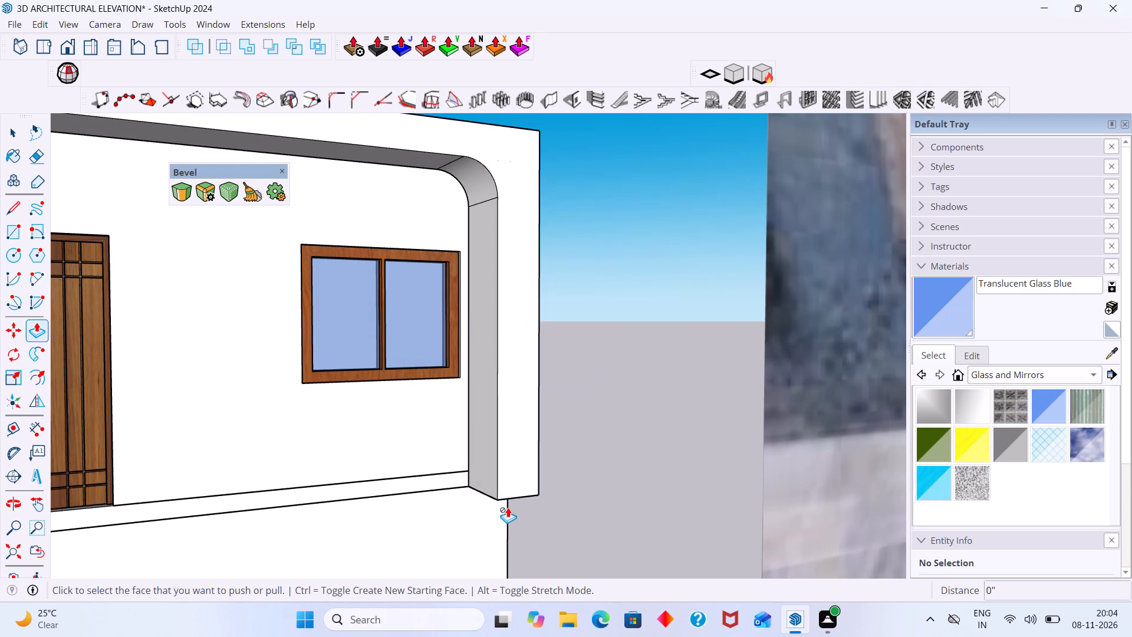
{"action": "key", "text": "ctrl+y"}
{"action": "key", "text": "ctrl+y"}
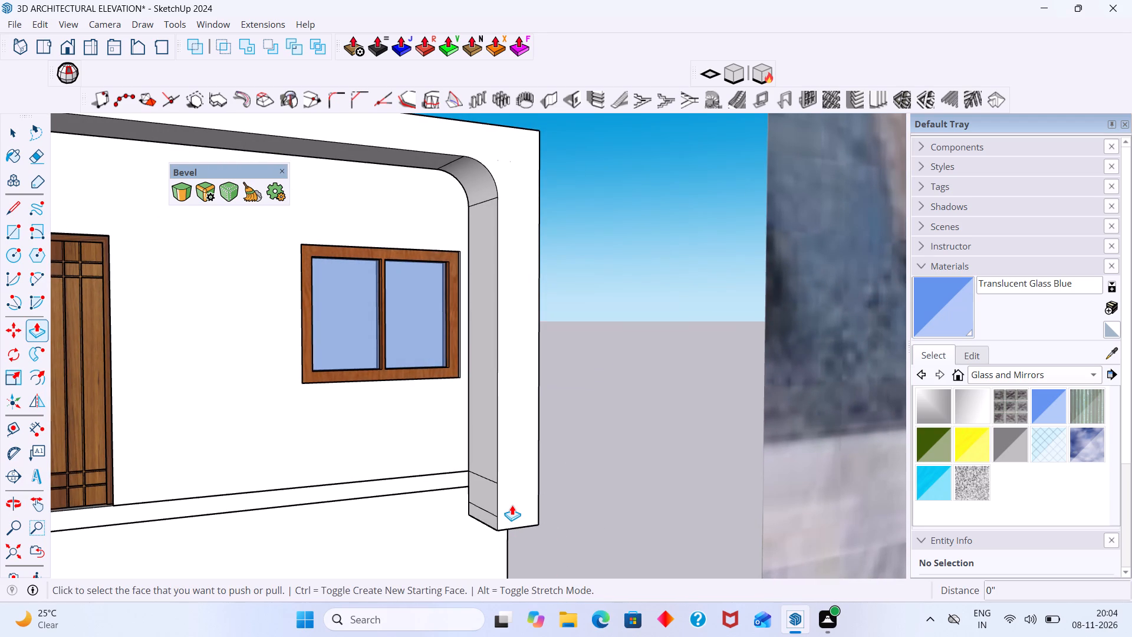
Raise the pillar's bottom face 5" with Joint Push Pull to the lower edge of the rectangle on its inner side.
{"action": "key", "text": "space"}
{"action": "scroll", "coordinate": [484, 526], "scroll_direction": "up", "scroll_amount": 3}
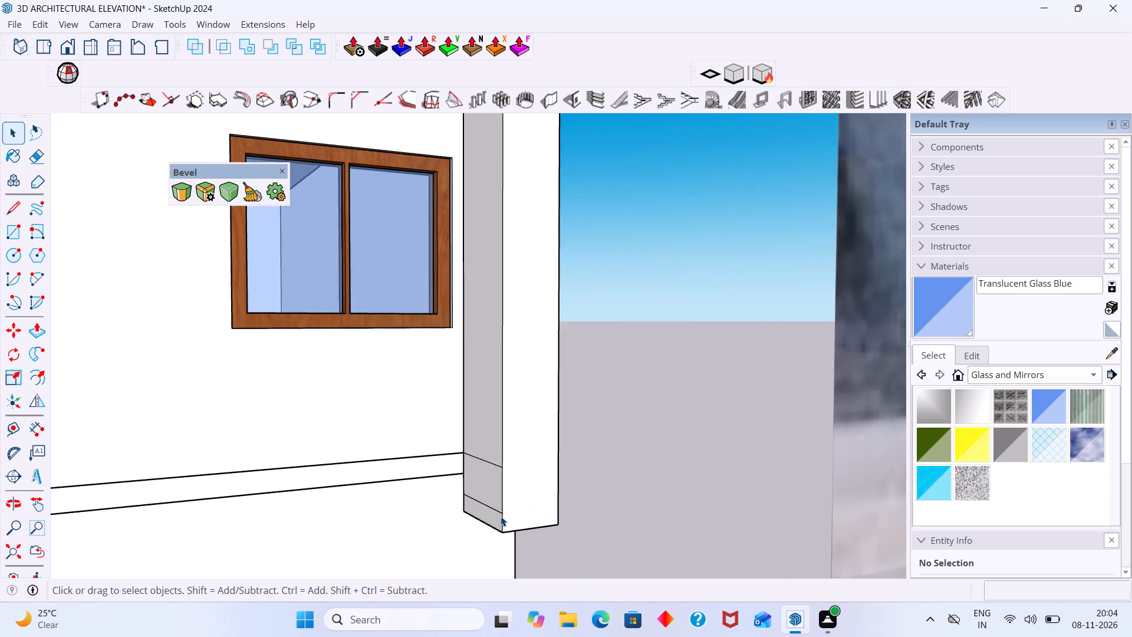
{"action": "middle_click_drag", "start_coordinate": [498, 511], "coordinate": [439, 510]}
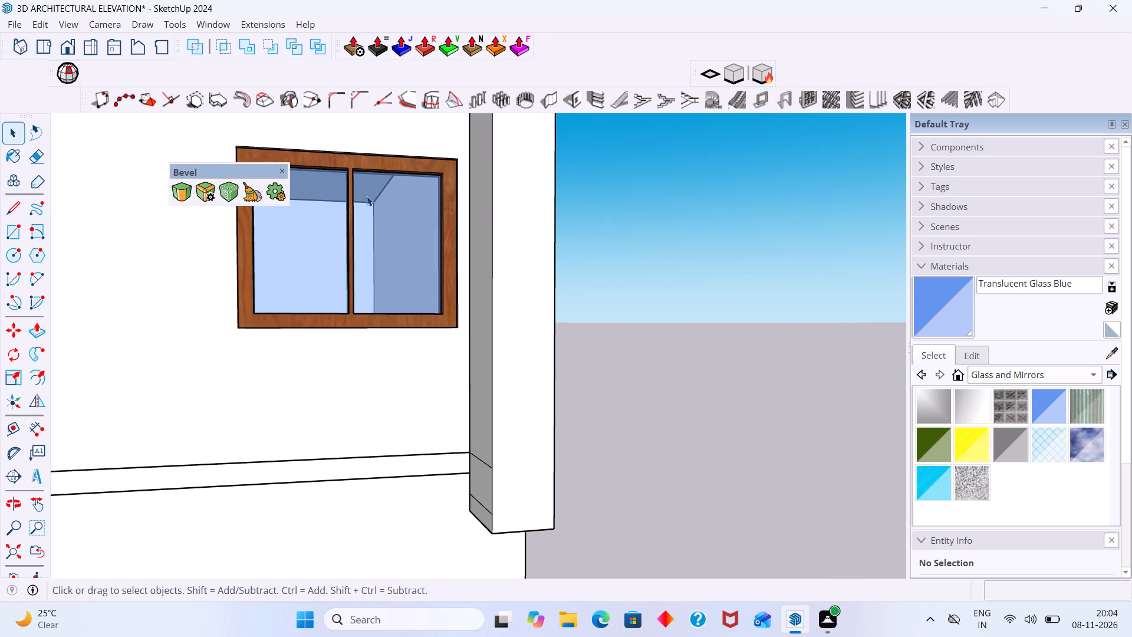
{"action": "left_click", "coordinate": [403, 47]}
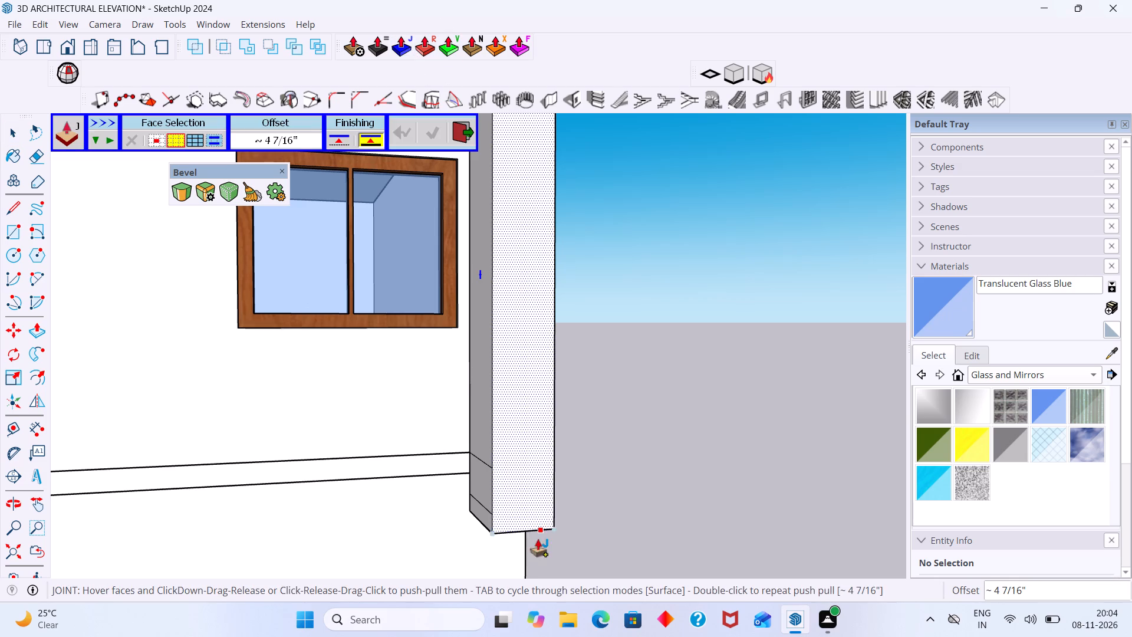
{"action": "middle_click_drag", "start_coordinate": [505, 426], "coordinate": [500, 375]}
{"action": "scroll", "coordinate": [505, 553], "scroll_direction": "up", "scroll_amount": 6}
{"action": "middle_click_drag", "start_coordinate": [506, 510], "coordinate": [481, 417]}
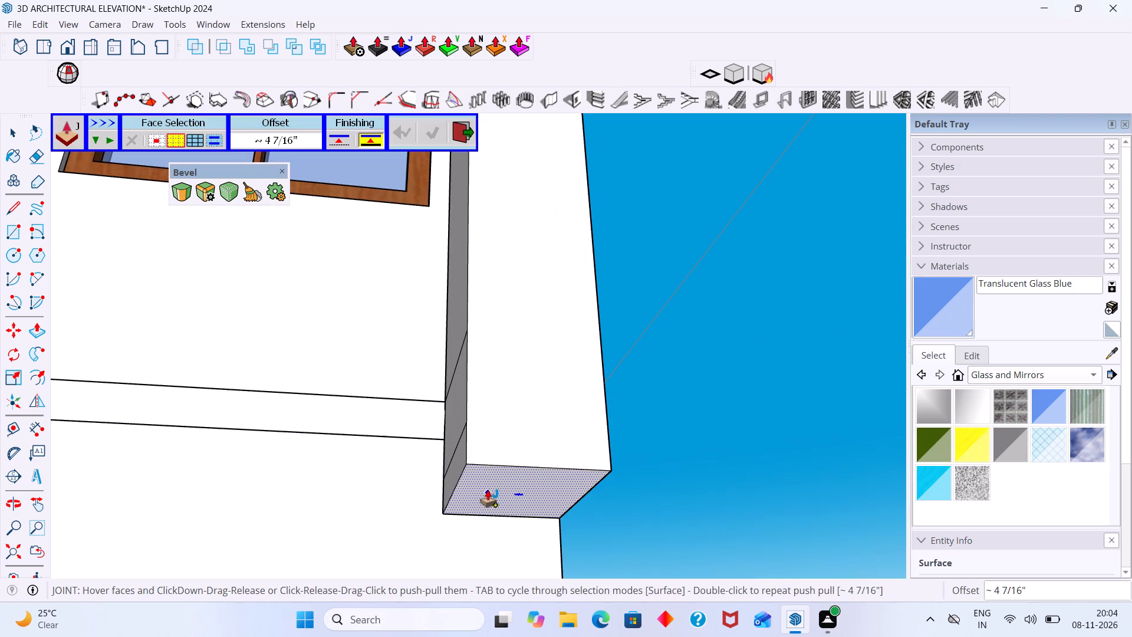
{"action": "left_click", "coordinate": [488, 481]}
{"action": "middle_click_drag", "start_coordinate": [474, 456], "coordinate": [467, 536]}
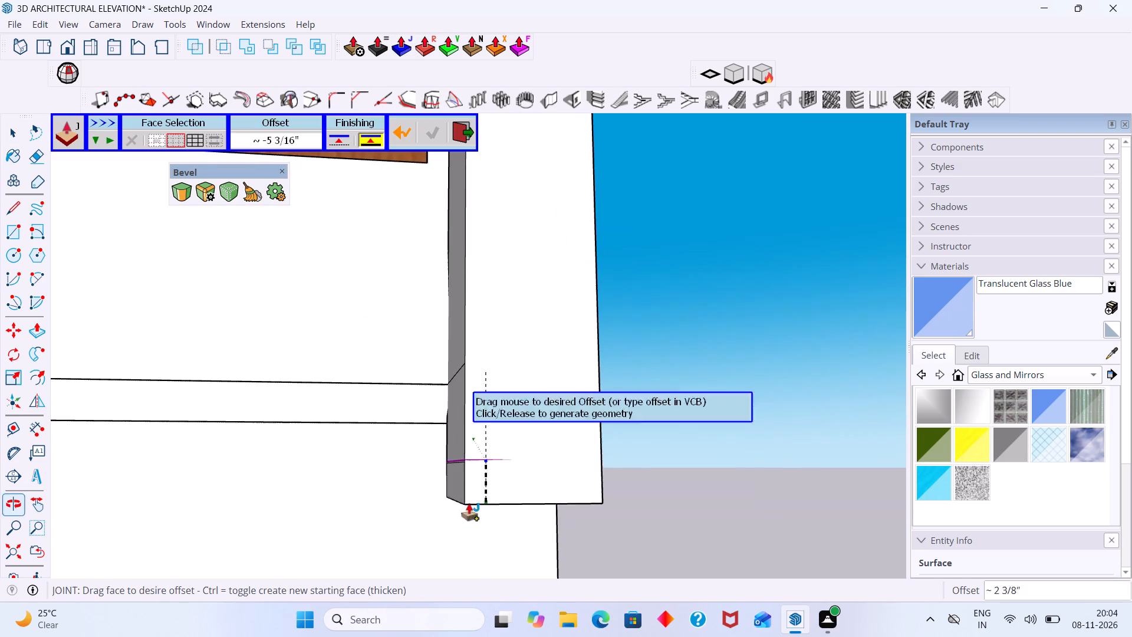
{"action": "left_click", "coordinate": [466, 460]}
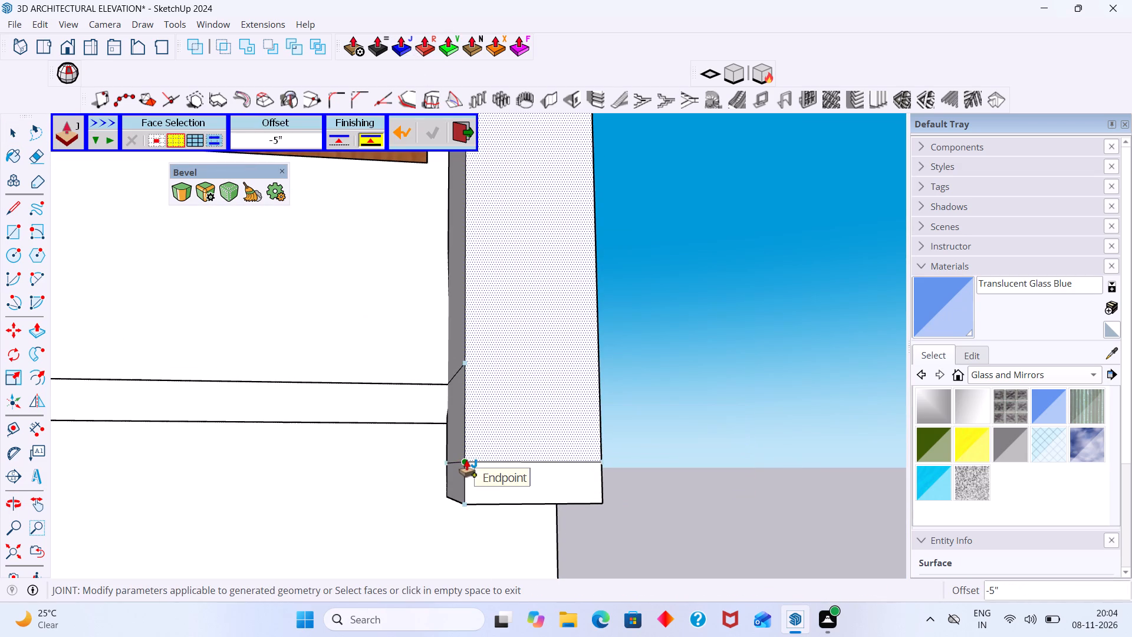
{"action": "key", "text": "space"}
Delete the leftover side and bottom faces of the pillar section below the raised base.
{"action": "middle_click_drag", "start_coordinate": [511, 490], "coordinate": [388, 461]}
{"action": "middle_click_drag", "start_coordinate": [480, 458], "coordinate": [309, 458]}
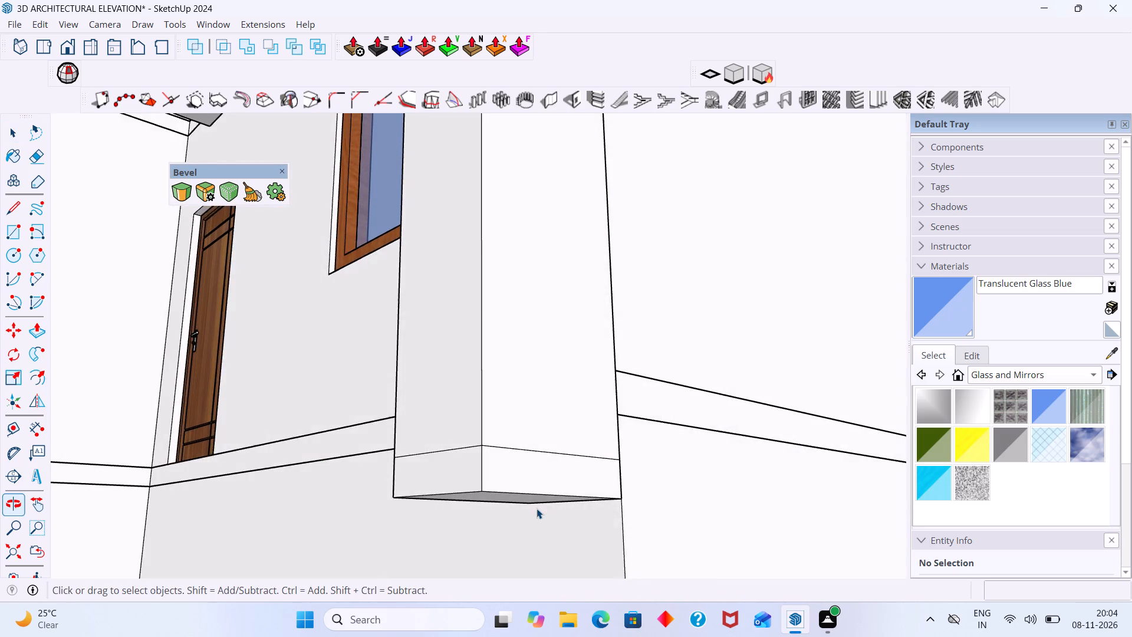
{"action": "scroll", "coordinate": [536, 509], "scroll_direction": "up", "scroll_amount": 2}
{"action": "left_click", "coordinate": [462, 467]}
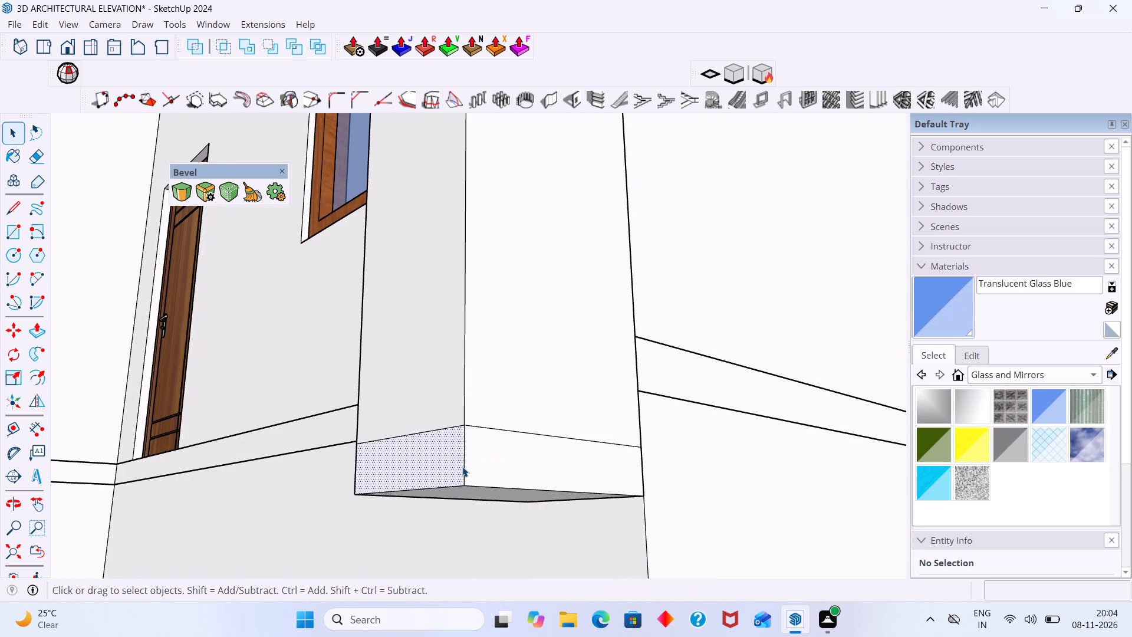
{"action": "key", "text": "Delete"}
{"action": "middle_click_drag", "start_coordinate": [488, 471], "coordinate": [489, 508]}
{"action": "left_click", "coordinate": [495, 487]}
{"action": "key", "text": "Delete"}
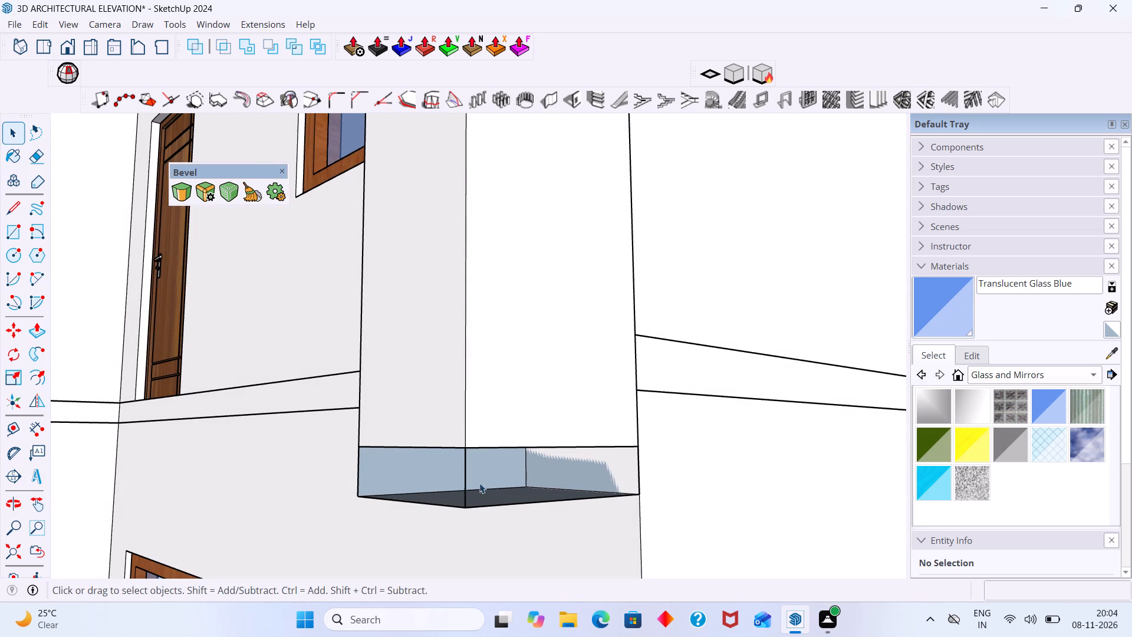
{"action": "middle_click_drag", "start_coordinate": [479, 483], "coordinate": [472, 481]}
{"action": "left_click", "coordinate": [549, 468]}
{"action": "key", "text": "Delete"}
{"action": "left_click", "coordinate": [498, 474]}
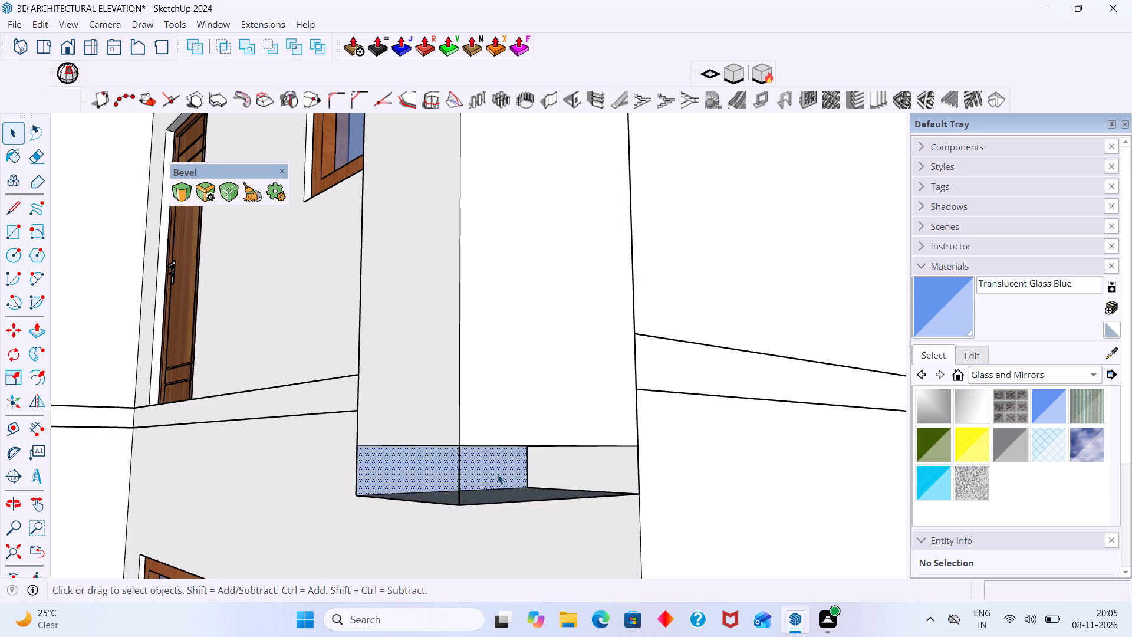
{"action": "key", "text": "Delete"}
{"action": "left_click", "coordinate": [517, 504]}
{"action": "key", "text": "Delete"}
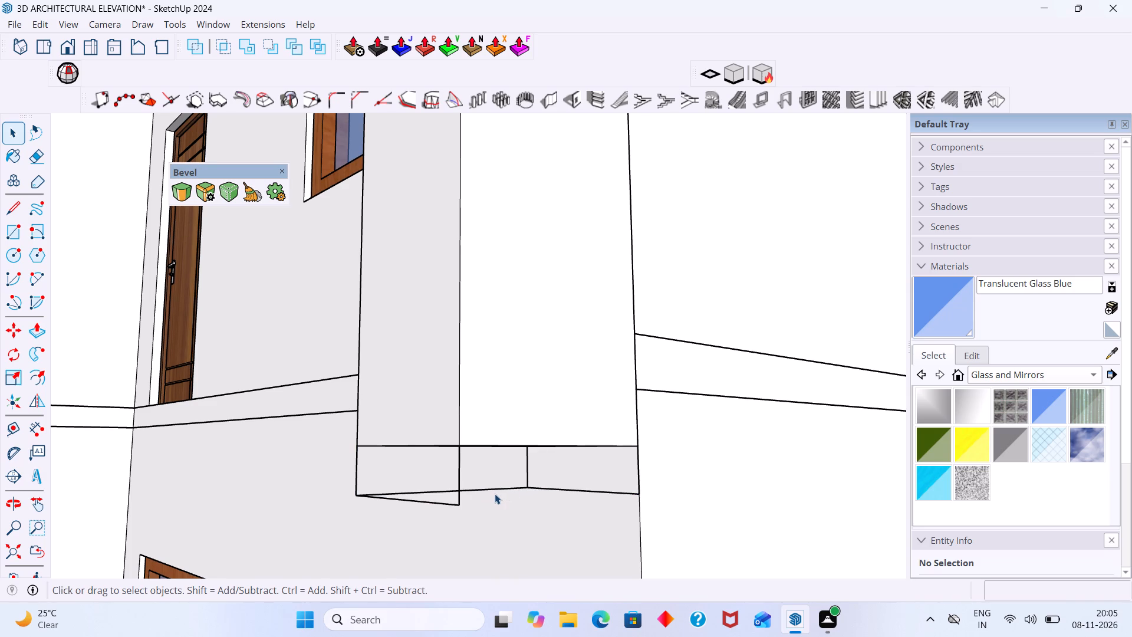
Erase the loose edges remaining below the pillar's base, including the short vertical one along the house corner.
{"action": "key", "text": "e"}
{"action": "left_click_drag", "start_coordinate": [499, 481], "coordinate": [432, 487]}
{"action": "left_click_drag", "start_coordinate": [539, 469], "coordinate": [524, 471]}
{"action": "left_click_drag", "start_coordinate": [530, 474], "coordinate": [559, 494]}
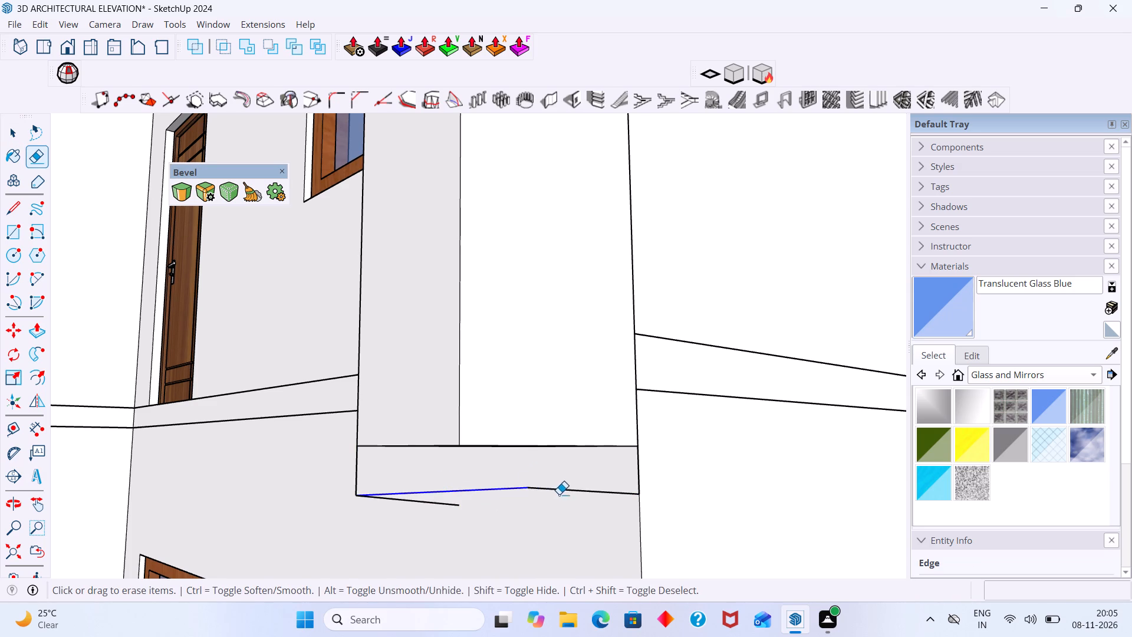
{"action": "left_click_drag", "start_coordinate": [559, 494], "coordinate": [551, 482]}
{"action": "left_click_drag", "start_coordinate": [417, 489], "coordinate": [423, 498]}
{"action": "left_click_drag", "start_coordinate": [381, 485], "coordinate": [349, 478]}
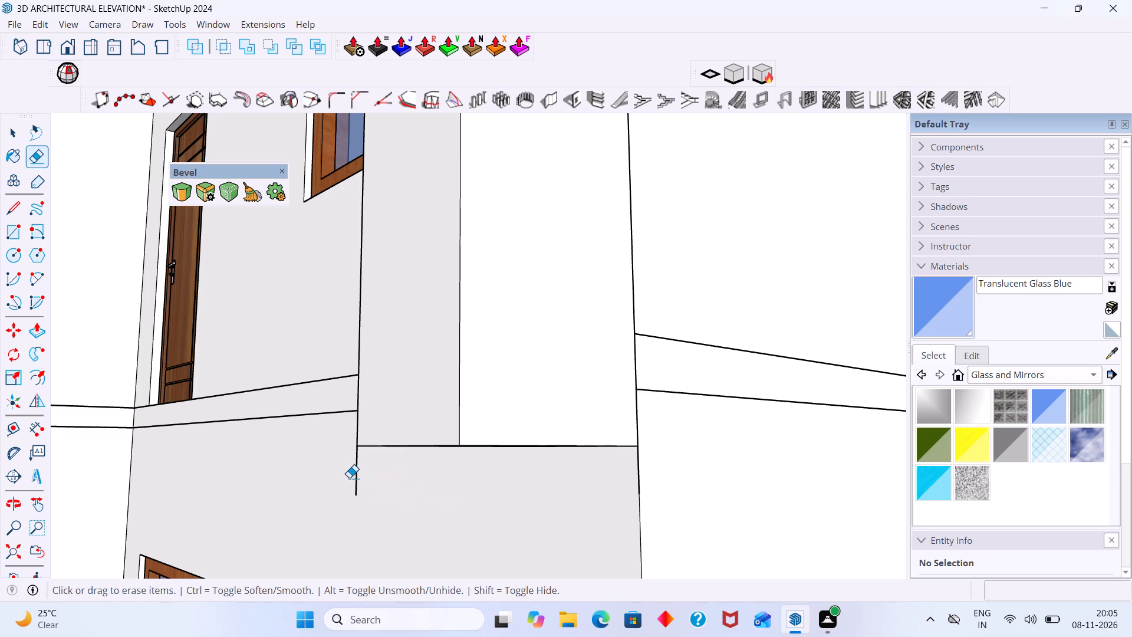
{"action": "left_click_drag", "start_coordinate": [349, 478], "coordinate": [348, 478]}
{"action": "scroll", "coordinate": [387, 484], "scroll_direction": "down", "scroll_amount": 3}
{"action": "middle_click_drag", "start_coordinate": [416, 489], "coordinate": [472, 412]}
{"action": "scroll", "coordinate": [622, 400], "scroll_direction": "up", "scroll_amount": 3}
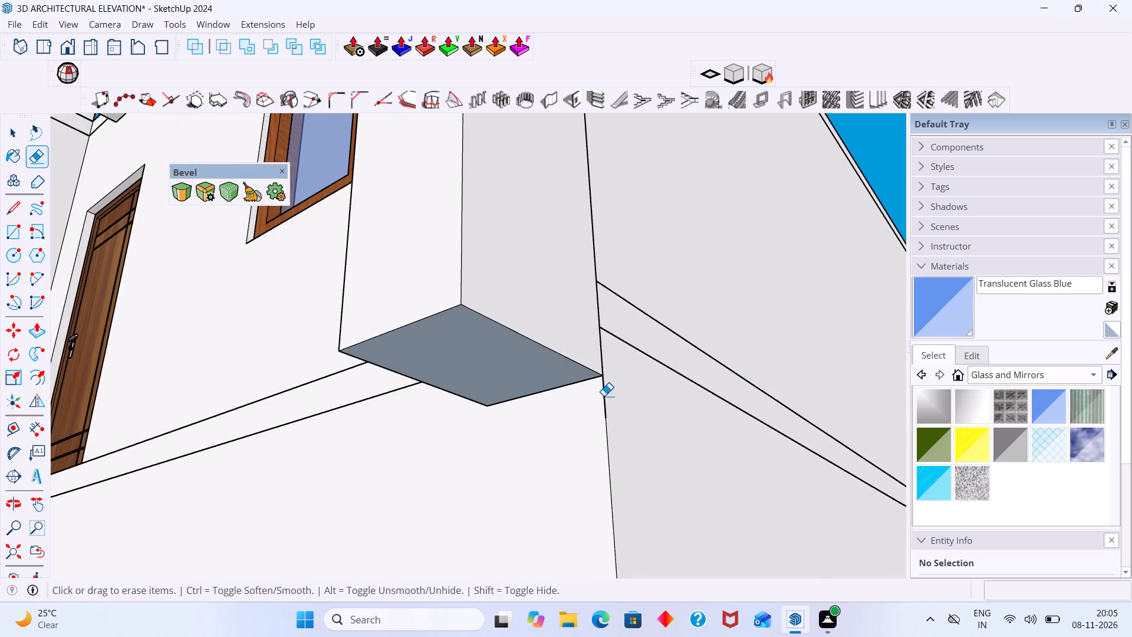
{"action": "left_click", "coordinate": [603, 396]}
{"action": "key", "text": "ctrl+z"}
{"action": "key", "text": "space"}
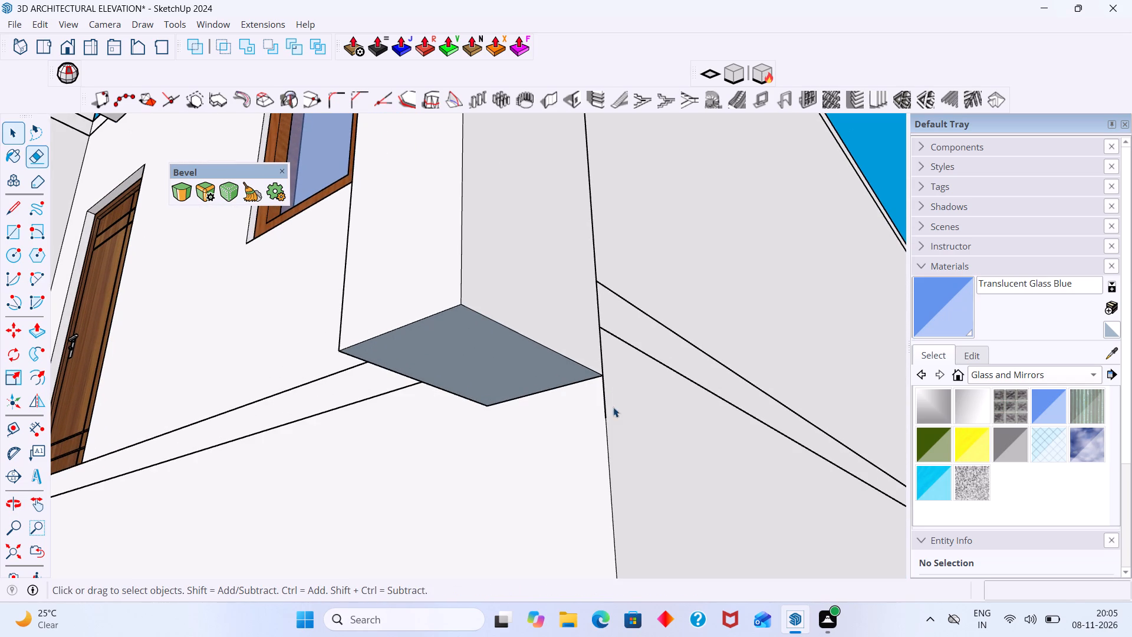
{"action": "left_click", "coordinate": [604, 406]}
{"action": "key", "text": "Delete"}
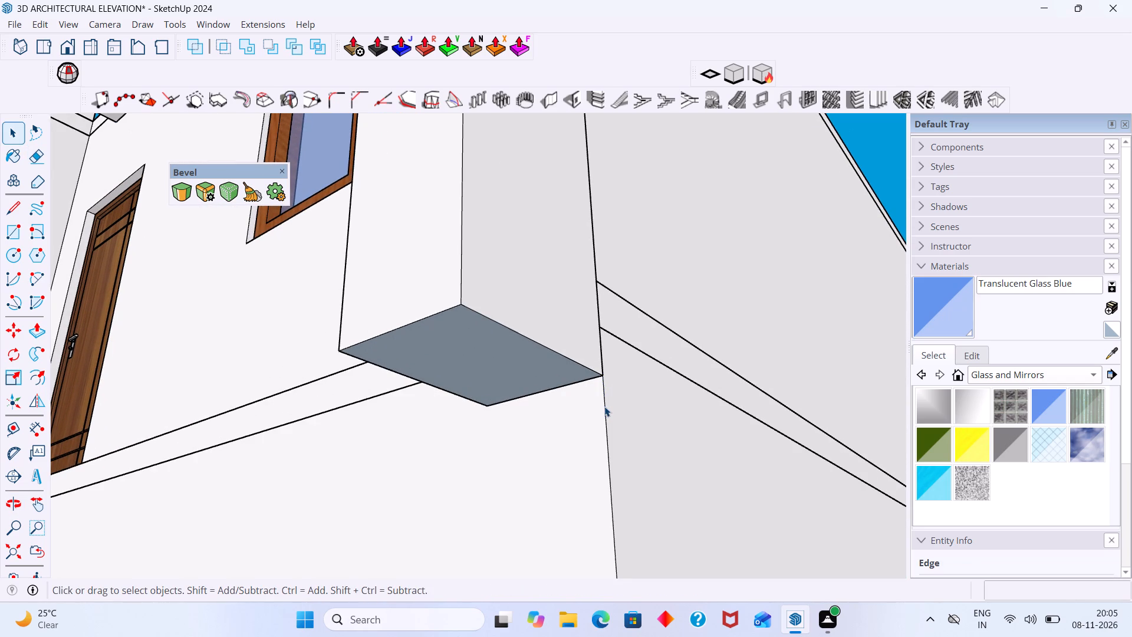
Reverse the pillar's bottom face so its front side points outward.
{"action": "scroll", "coordinate": [603, 408], "scroll_direction": "down", "scroll_amount": 3}
{"action": "middle_click_drag", "start_coordinate": [578, 429], "coordinate": [750, 457]}
{"action": "scroll", "coordinate": [599, 411], "scroll_direction": "up", "scroll_amount": 2}
{"action": "left_click", "coordinate": [596, 404]}
{"action": "right_click", "coordinate": [593, 402]}
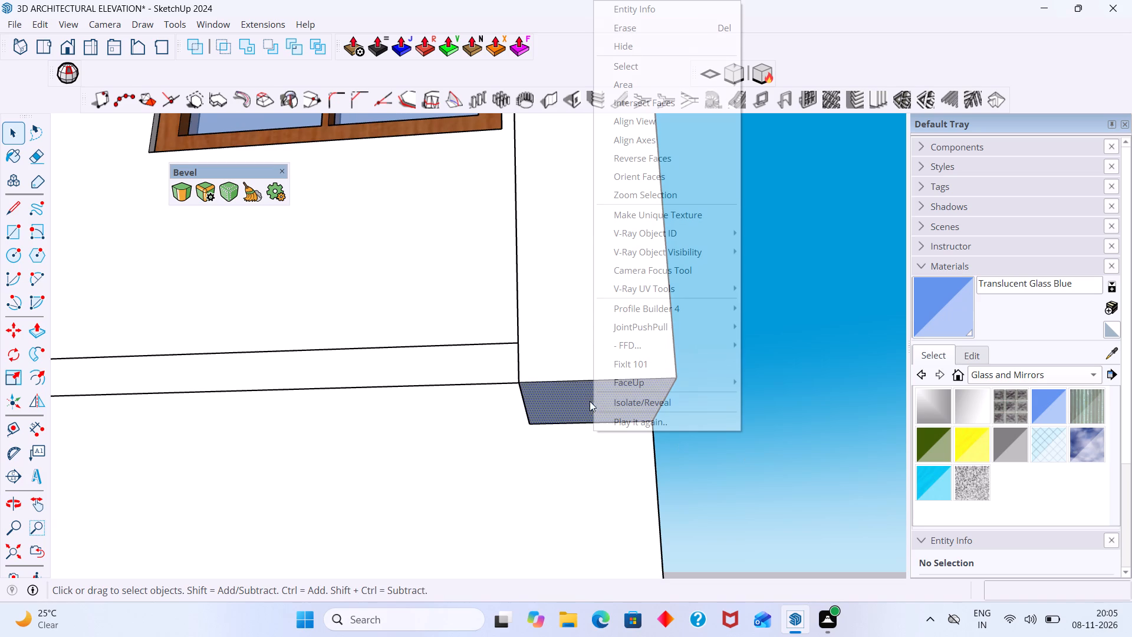
{"action": "left_click", "coordinate": [656, 163]}
Push/Pull the rectangle on the pillar's inner face about 12' 1" along the facade, ending level with the top band's free end.
{"action": "middle_click_drag", "start_coordinate": [604, 393], "coordinate": [522, 392]}
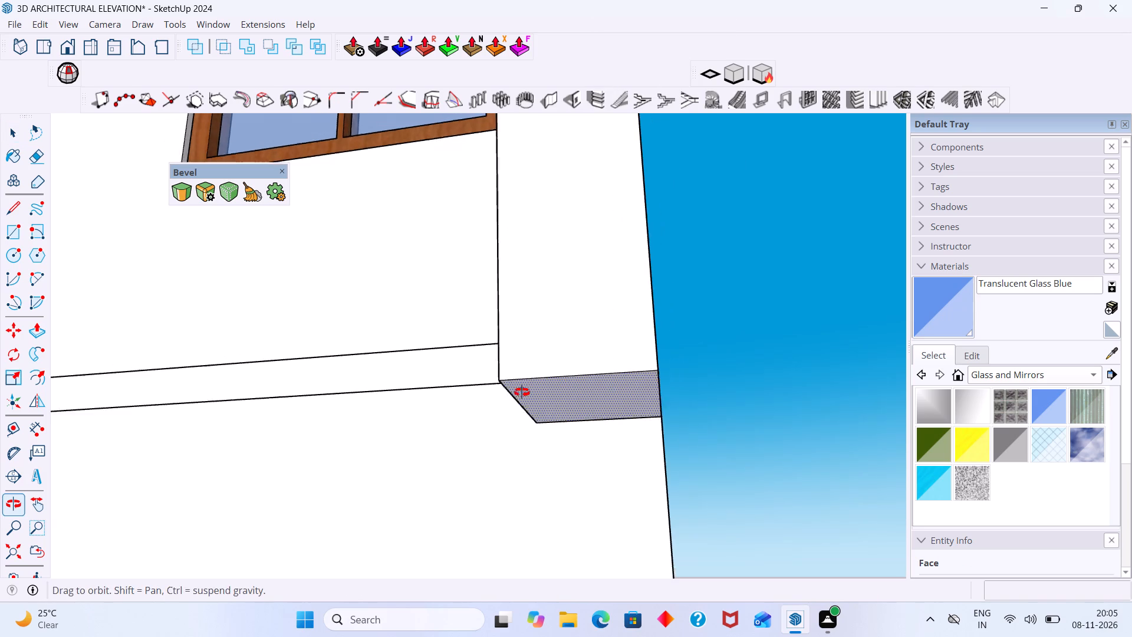
{"action": "middle_click_drag", "start_coordinate": [522, 392], "coordinate": [486, 399]}
{"action": "scroll", "coordinate": [676, 355], "scroll_direction": "down", "scroll_amount": 12}
{"action": "middle_click_drag", "start_coordinate": [590, 383], "coordinate": [858, 527]}
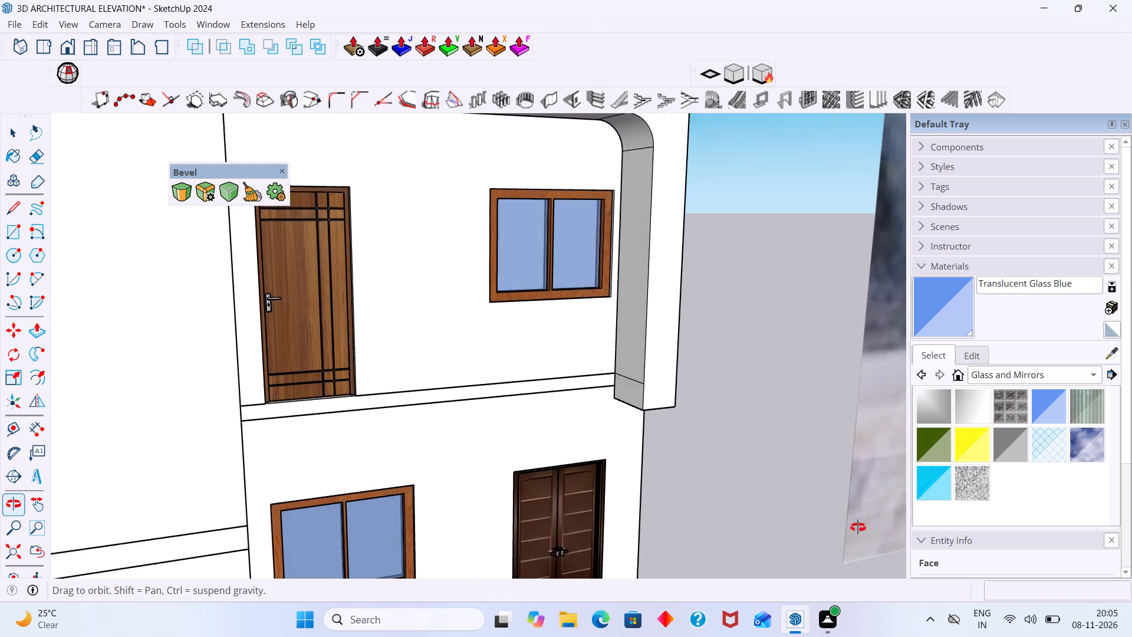
{"action": "middle_click_drag", "start_coordinate": [858, 527], "coordinate": [859, 528]}
{"action": "scroll", "coordinate": [545, 408], "scroll_direction": "up", "scroll_amount": 7}
{"action": "left_click", "coordinate": [639, 395]}
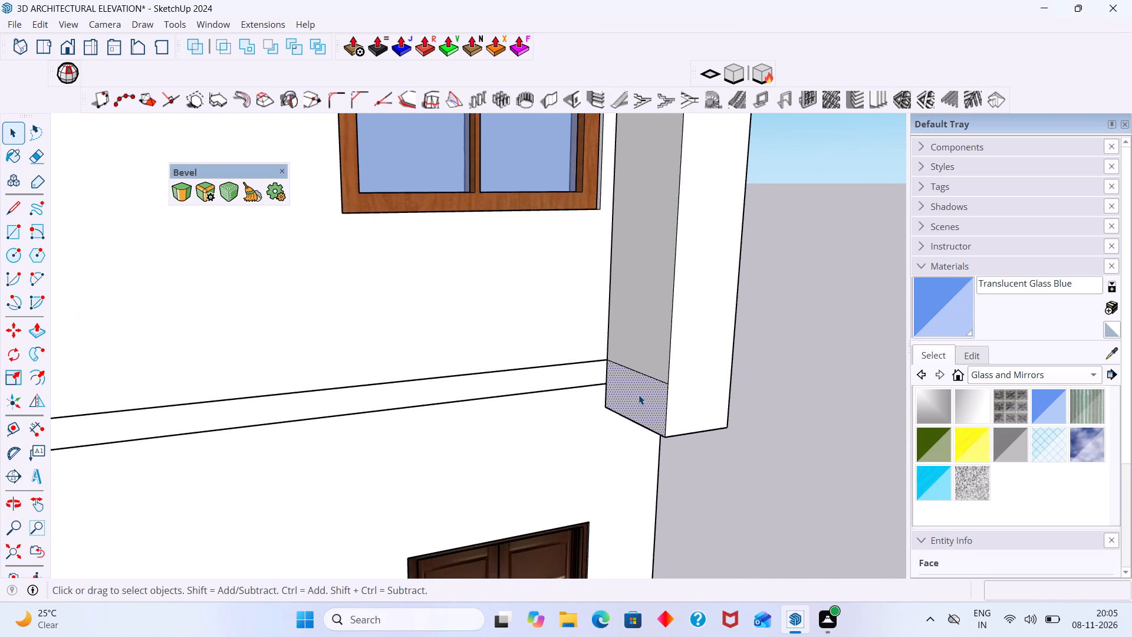
{"action": "key", "text": "p"}
{"action": "left_click", "coordinate": [639, 393]}
{"action": "scroll", "coordinate": [485, 403], "scroll_direction": "down", "scroll_amount": 6}
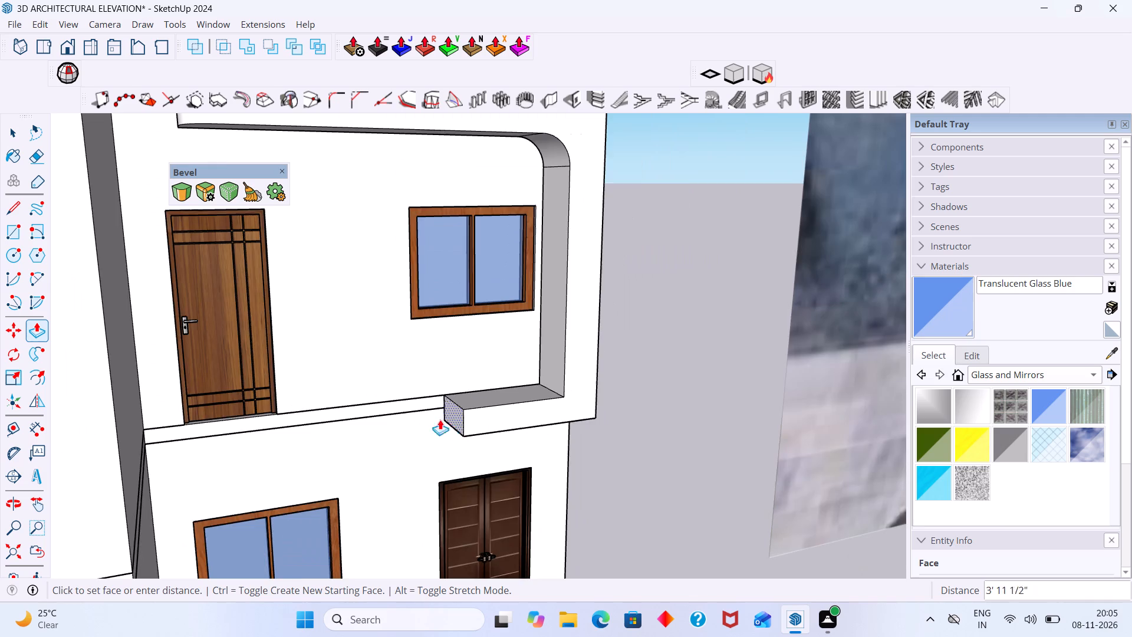
{"action": "scroll", "coordinate": [440, 419], "scroll_direction": "down", "scroll_amount": 7}
{"action": "middle_click_drag", "start_coordinate": [348, 431], "coordinate": [282, 446]}
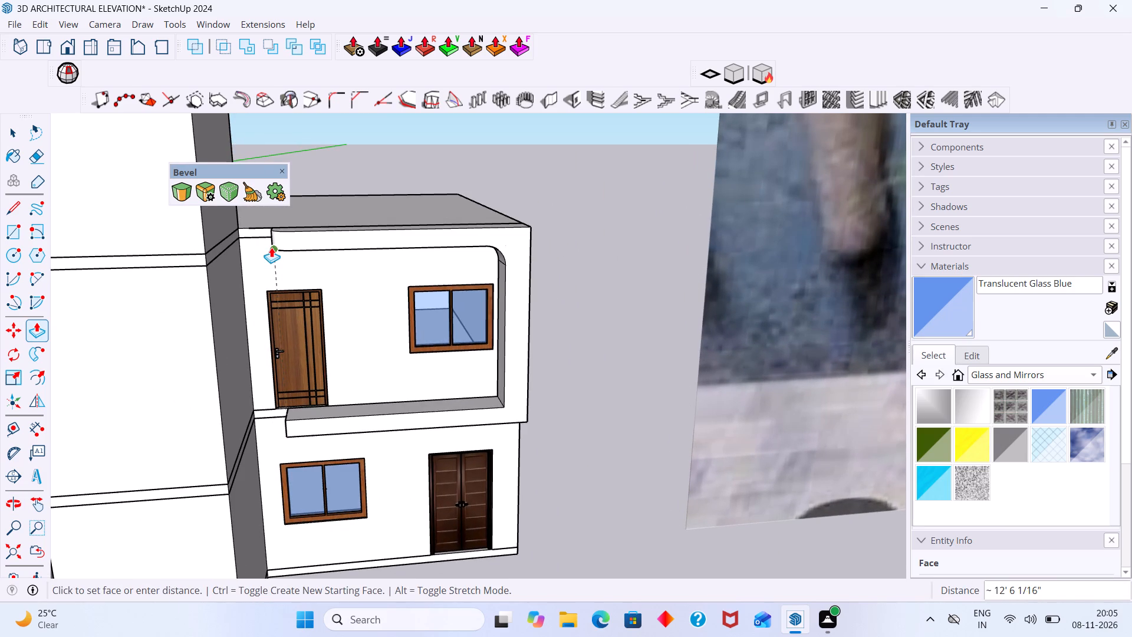
{"action": "scroll", "coordinate": [272, 247], "scroll_direction": "up", "scroll_amount": 2}
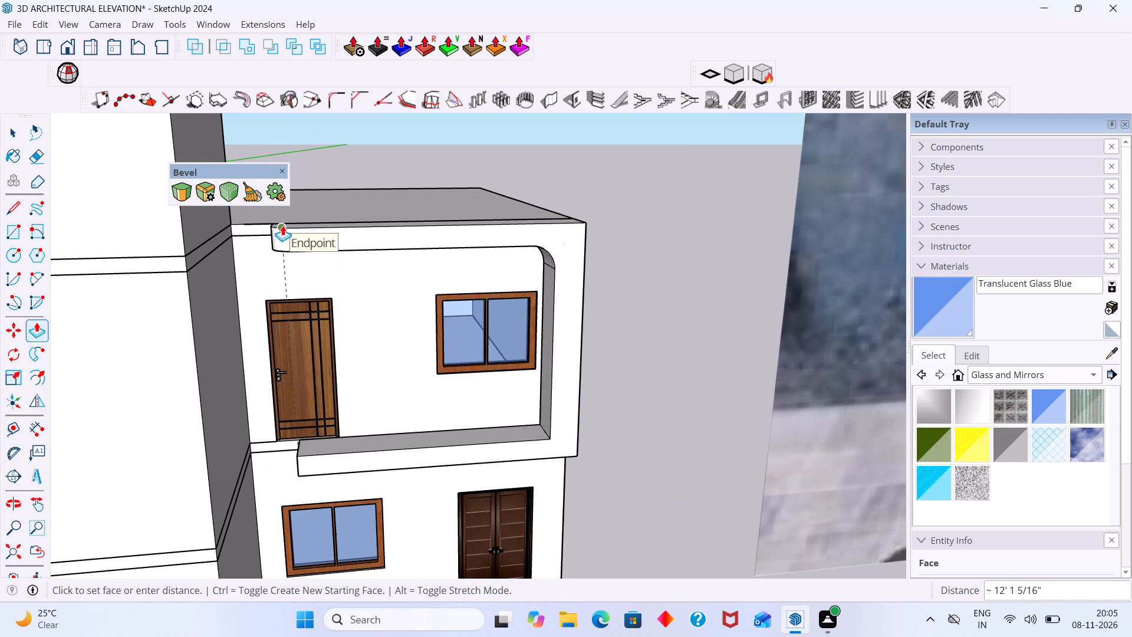
{"action": "left_click", "coordinate": [282, 225]}
{"action": "key", "text": "space"}
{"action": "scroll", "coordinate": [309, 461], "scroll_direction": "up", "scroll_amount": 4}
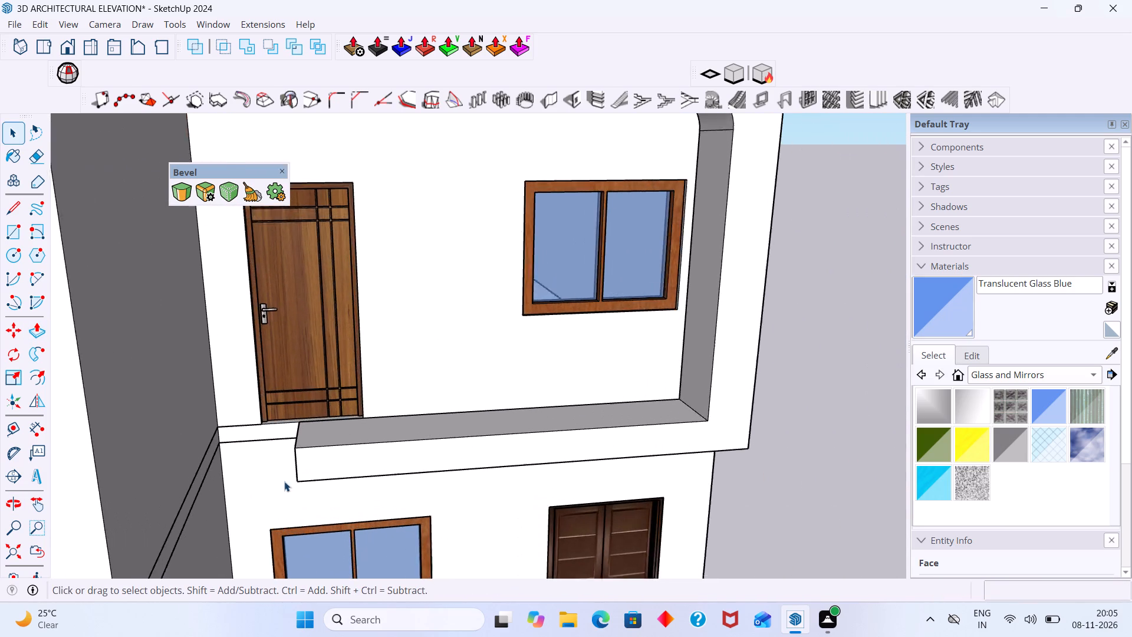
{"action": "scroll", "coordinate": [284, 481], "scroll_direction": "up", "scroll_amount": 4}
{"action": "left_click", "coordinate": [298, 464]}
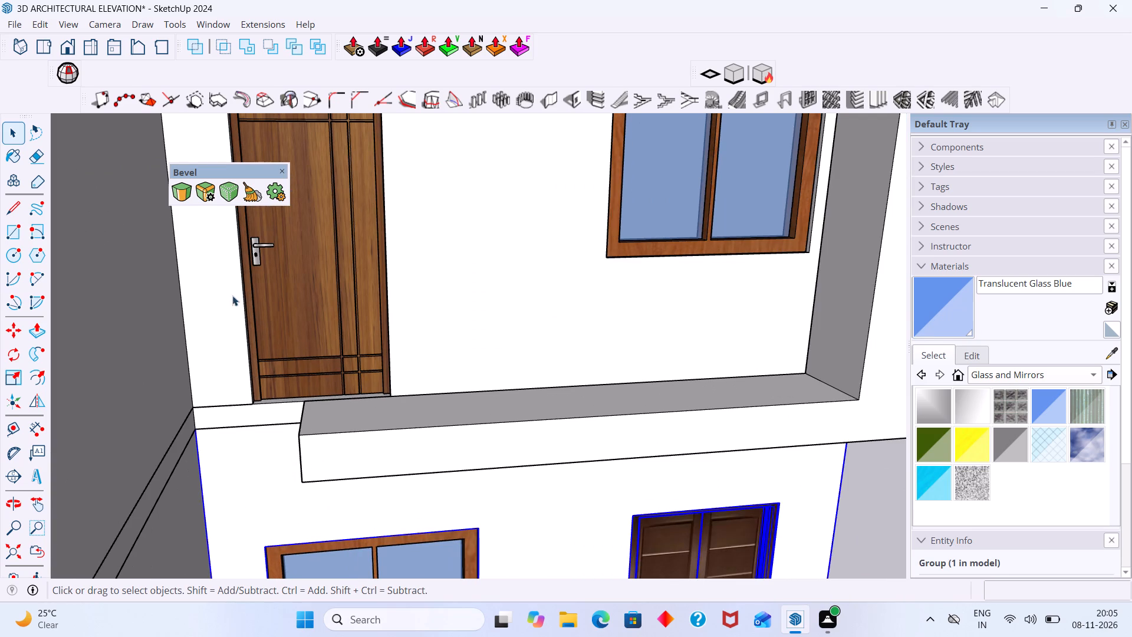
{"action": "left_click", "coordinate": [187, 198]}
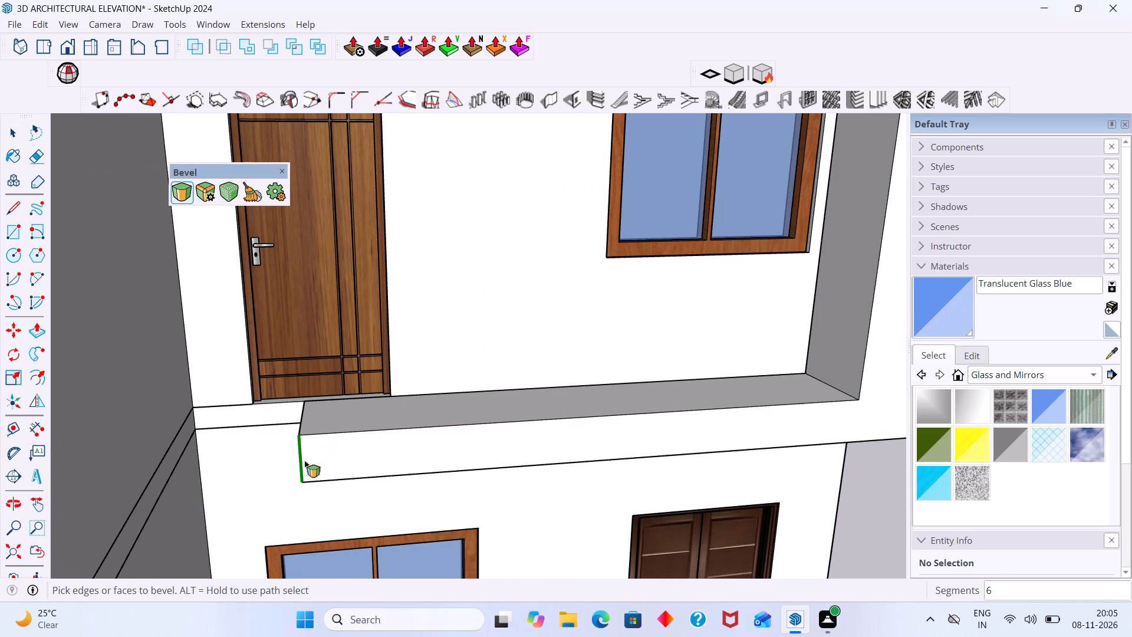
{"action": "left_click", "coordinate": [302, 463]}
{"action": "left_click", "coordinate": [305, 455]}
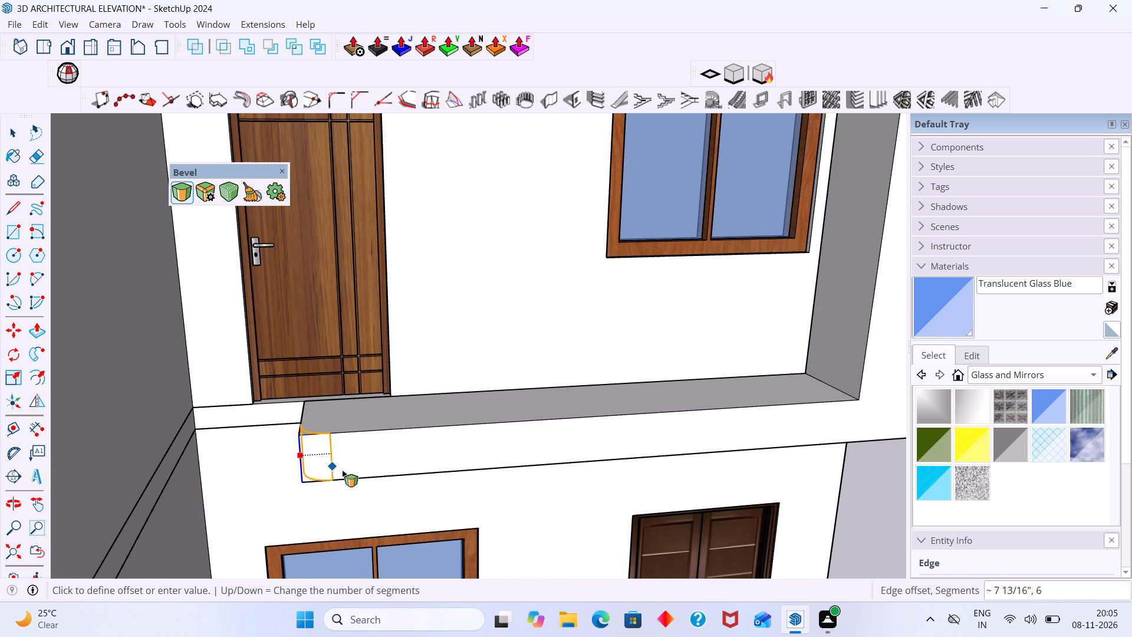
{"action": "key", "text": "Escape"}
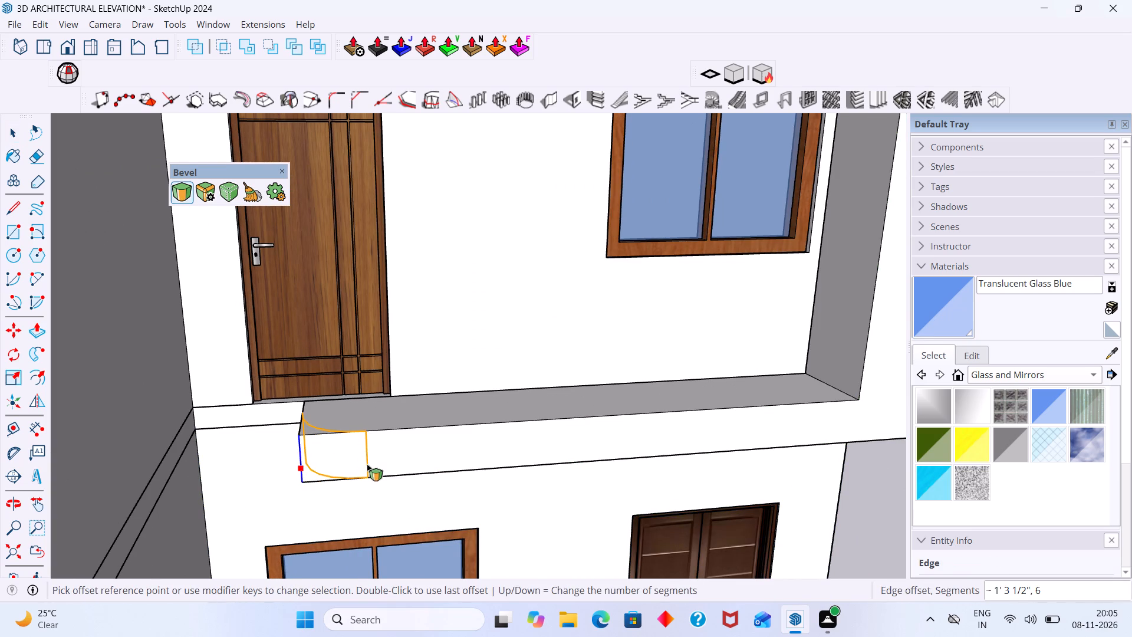
Undo the bottom band's extrusion and redo it with Joint Push Pull, about 13' 8" along the facade from the pillar's inner face.
{"action": "key", "text": "ctrl+z"}
{"action": "scroll", "coordinate": [354, 469], "scroll_direction": "down", "scroll_amount": 5}
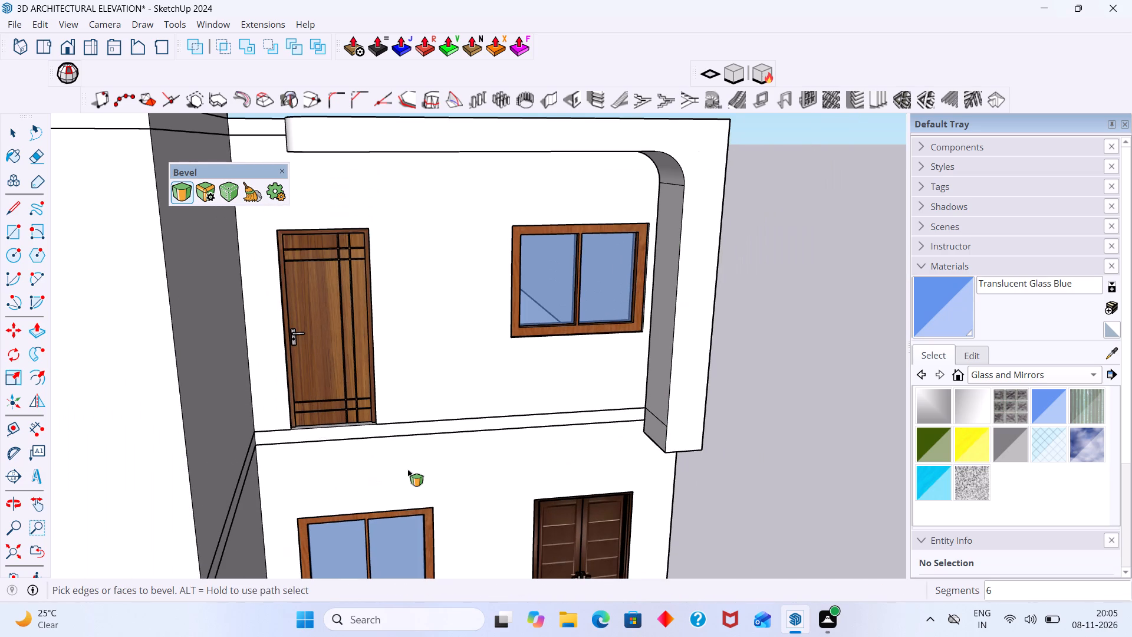
{"action": "left_click", "coordinate": [402, 46]}
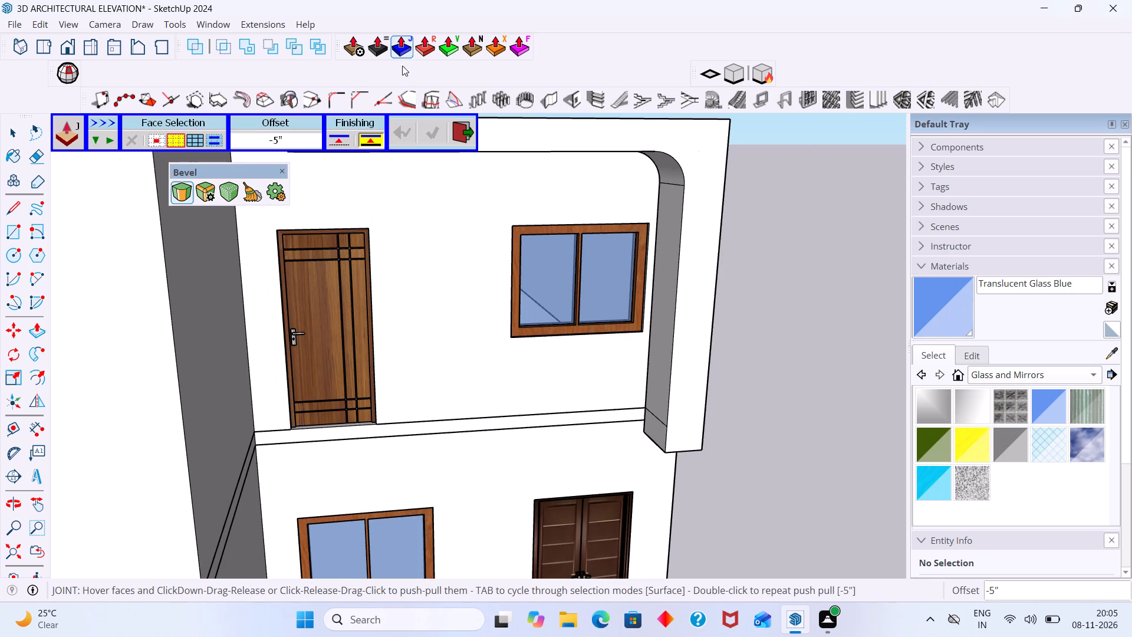
{"action": "scroll", "coordinate": [657, 438], "scroll_direction": "up", "scroll_amount": 2}
{"action": "left_click", "coordinate": [658, 432]}
{"action": "scroll", "coordinate": [300, 462], "scroll_direction": "down", "scroll_amount": 2}
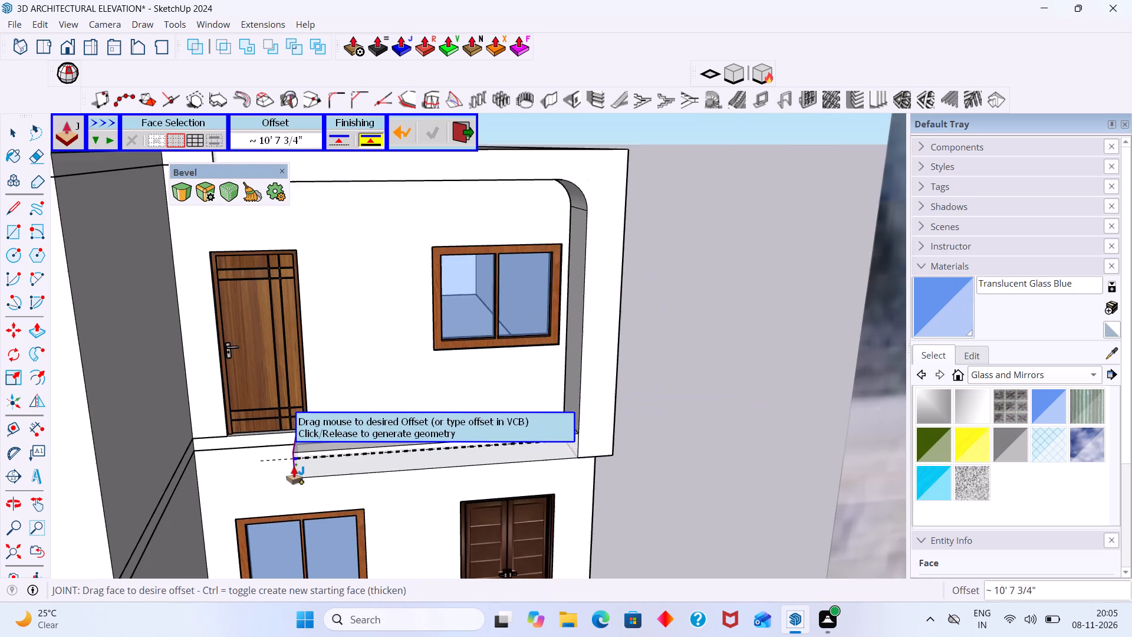
{"action": "scroll", "coordinate": [294, 467], "scroll_direction": "down", "scroll_amount": 4}
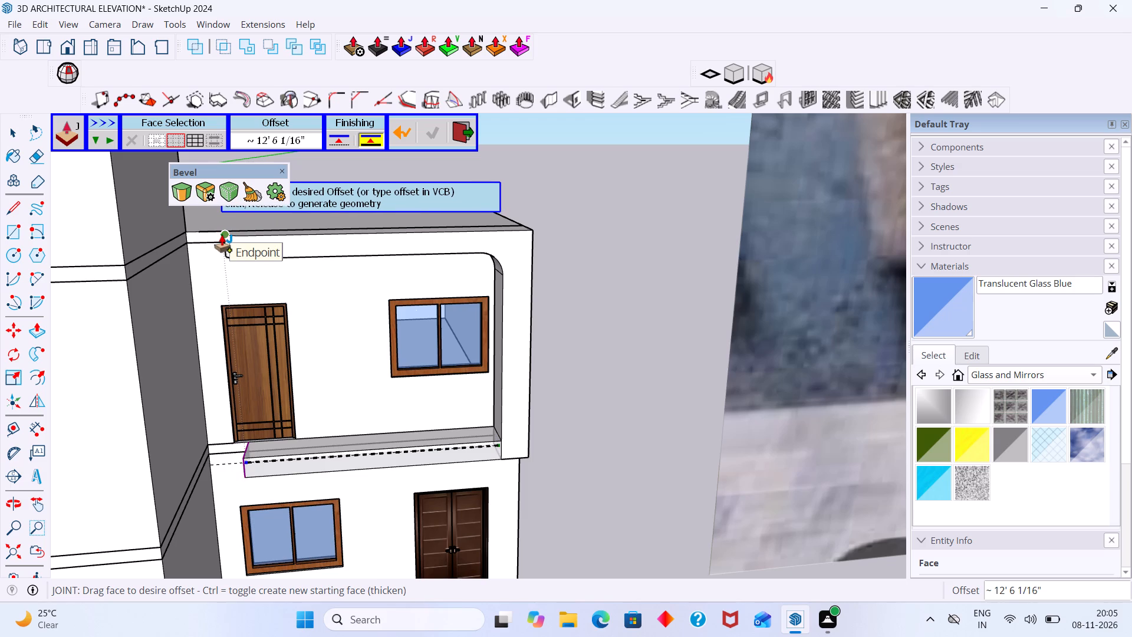
{"action": "left_click", "coordinate": [208, 263]}
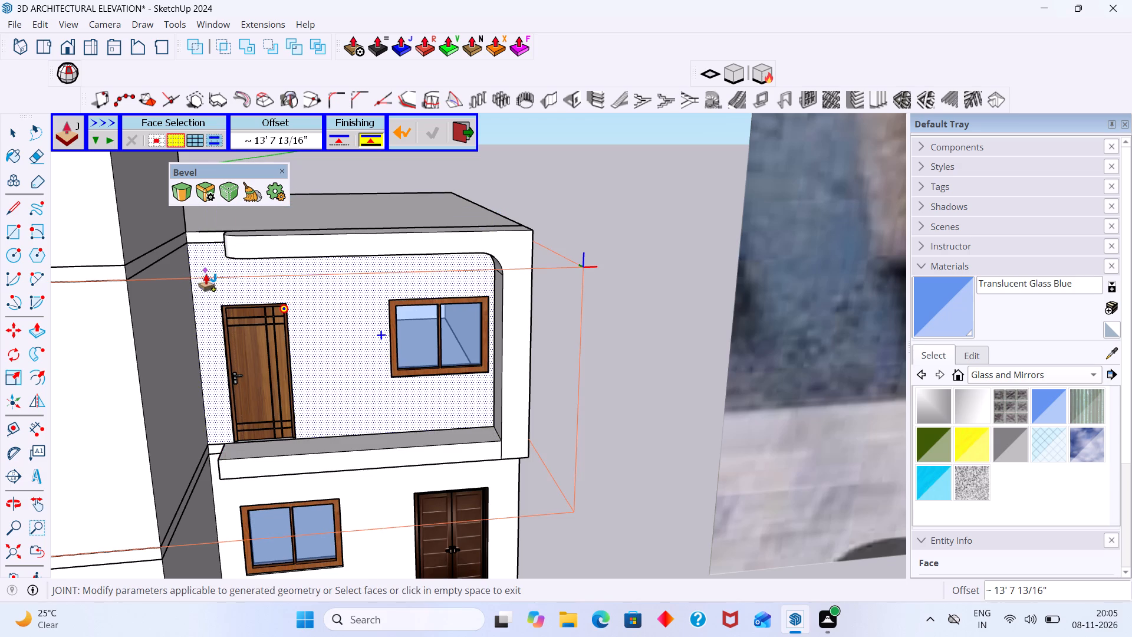
{"action": "key", "text": "space"}
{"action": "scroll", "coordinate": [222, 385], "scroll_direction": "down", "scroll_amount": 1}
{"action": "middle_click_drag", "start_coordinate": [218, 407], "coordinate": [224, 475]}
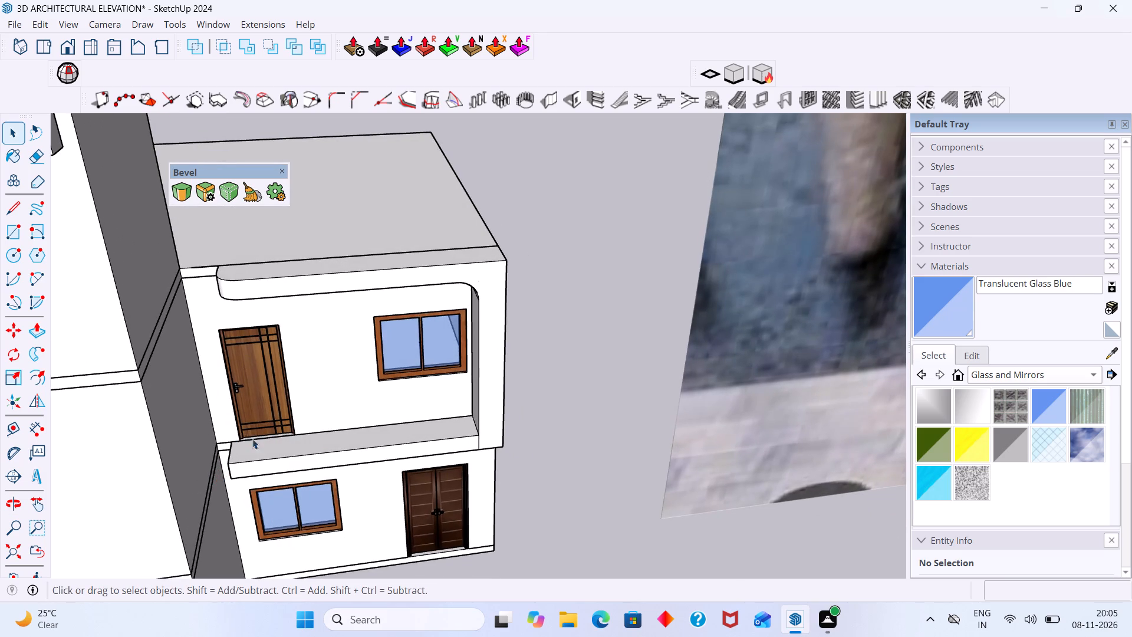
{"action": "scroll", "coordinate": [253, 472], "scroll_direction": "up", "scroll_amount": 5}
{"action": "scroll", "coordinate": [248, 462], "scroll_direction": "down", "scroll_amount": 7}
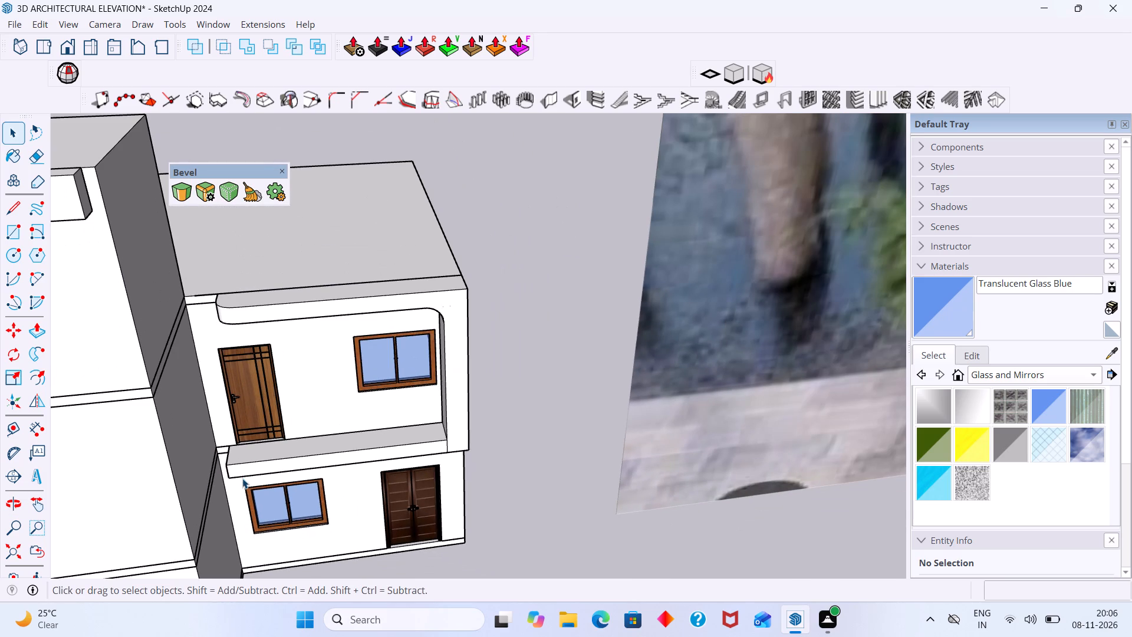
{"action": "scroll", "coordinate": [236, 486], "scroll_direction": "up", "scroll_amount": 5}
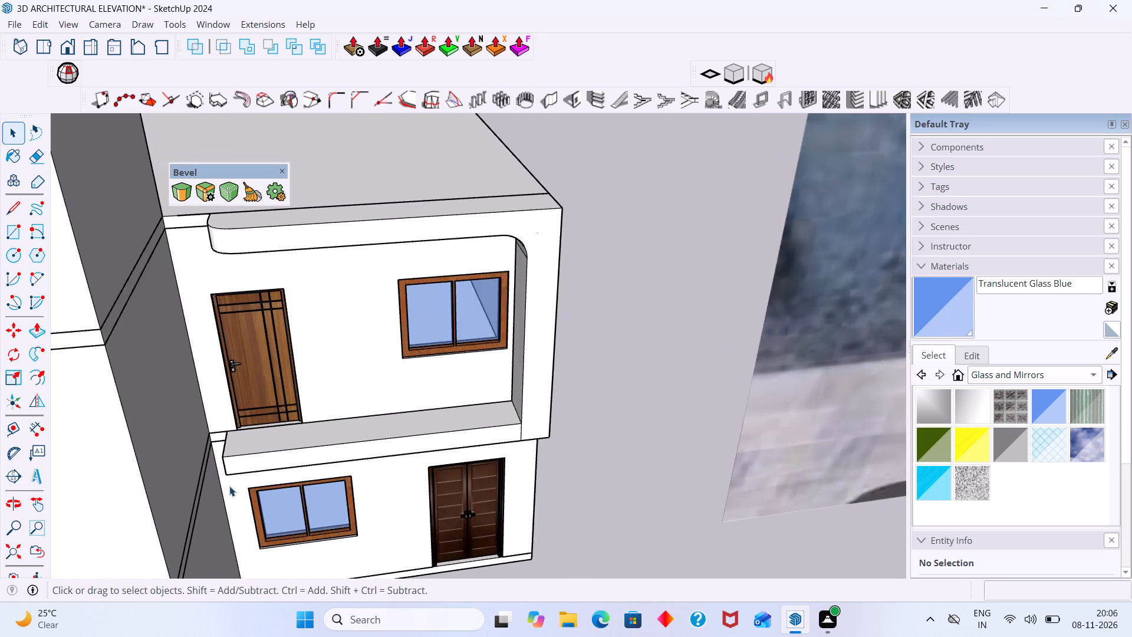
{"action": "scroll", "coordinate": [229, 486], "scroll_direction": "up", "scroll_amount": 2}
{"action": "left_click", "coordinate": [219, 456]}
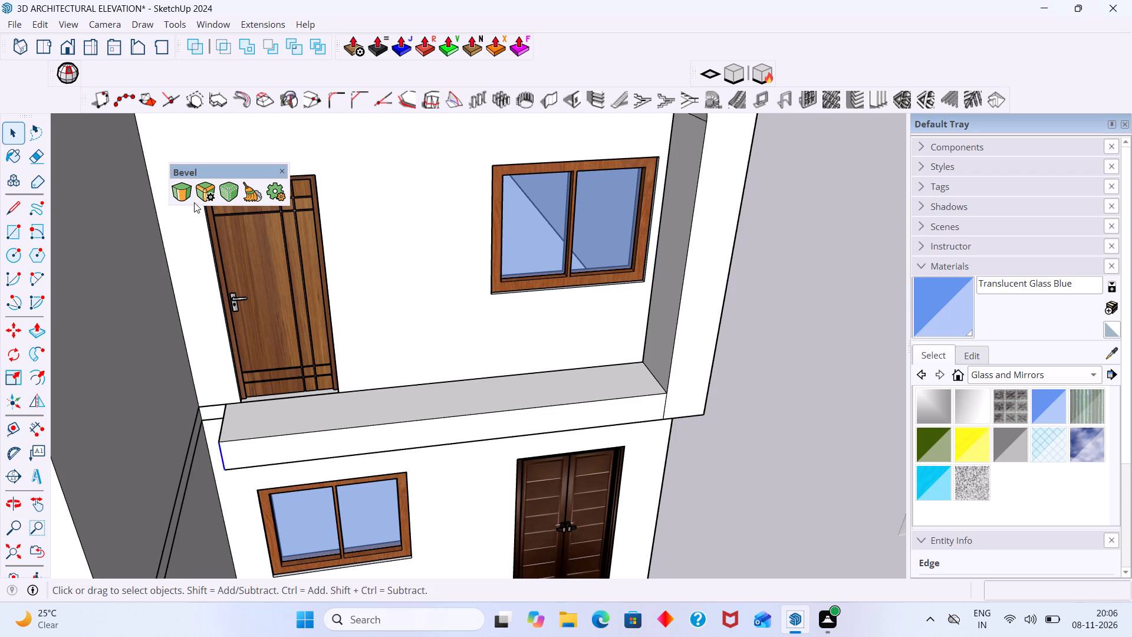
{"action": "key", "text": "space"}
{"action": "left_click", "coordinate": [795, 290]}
Push/Pull the bottom band's front face about 7' 9 5/8" outward, level with the taller block's front, to form the balcony slab.
{"action": "scroll", "coordinate": [489, 505], "scroll_direction": "down", "scroll_amount": 3}
{"action": "middle_click_drag", "start_coordinate": [406, 451], "coordinate": [391, 446]}
{"action": "scroll", "coordinate": [415, 448], "scroll_direction": "up", "scroll_amount": 3}
{"action": "left_click", "coordinate": [419, 454]}
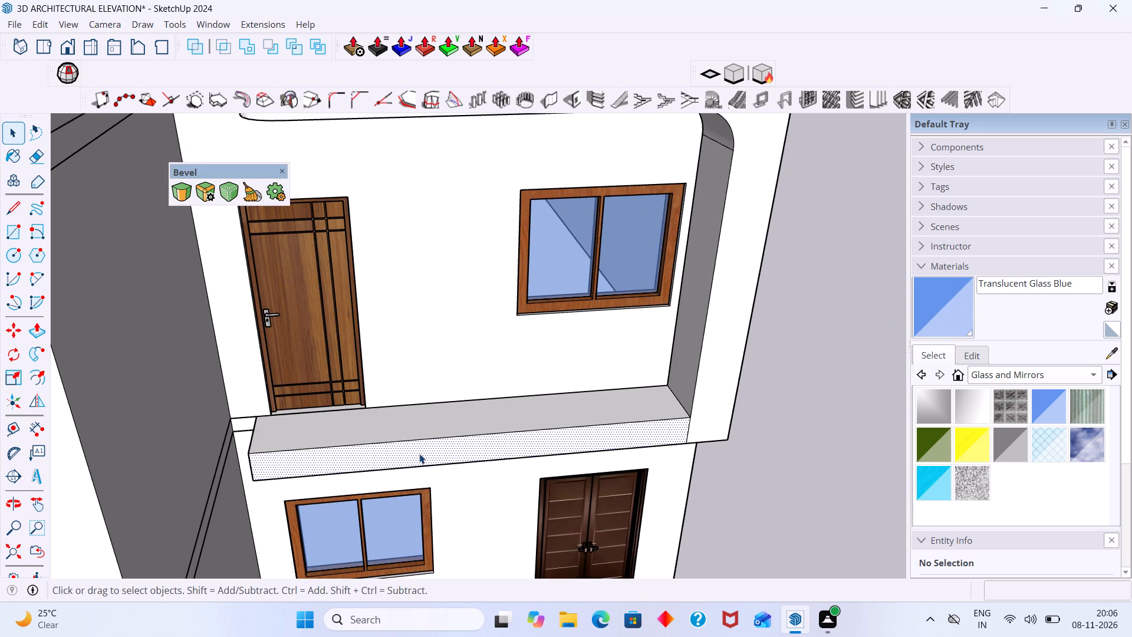
{"action": "key", "text": "p"}
{"action": "left_click", "coordinate": [423, 451]}
{"action": "scroll", "coordinate": [427, 489], "scroll_direction": "down", "scroll_amount": 9}
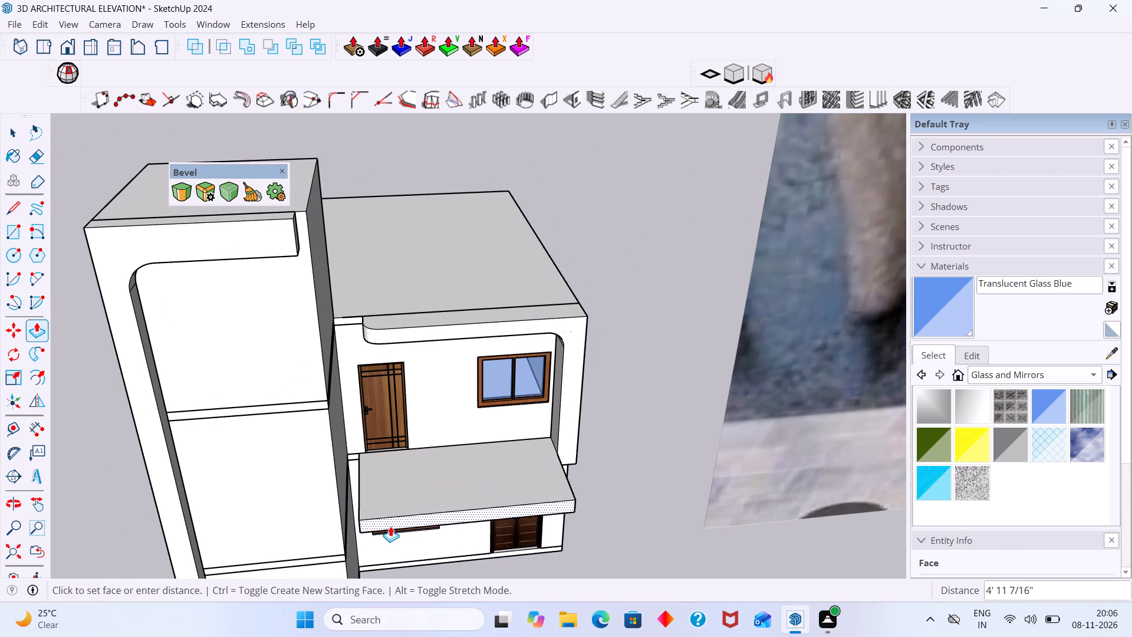
{"action": "middle_click_drag", "start_coordinate": [368, 537], "coordinate": [318, 421]}
{"action": "scroll", "coordinate": [292, 444], "scroll_direction": "up", "scroll_amount": 3}
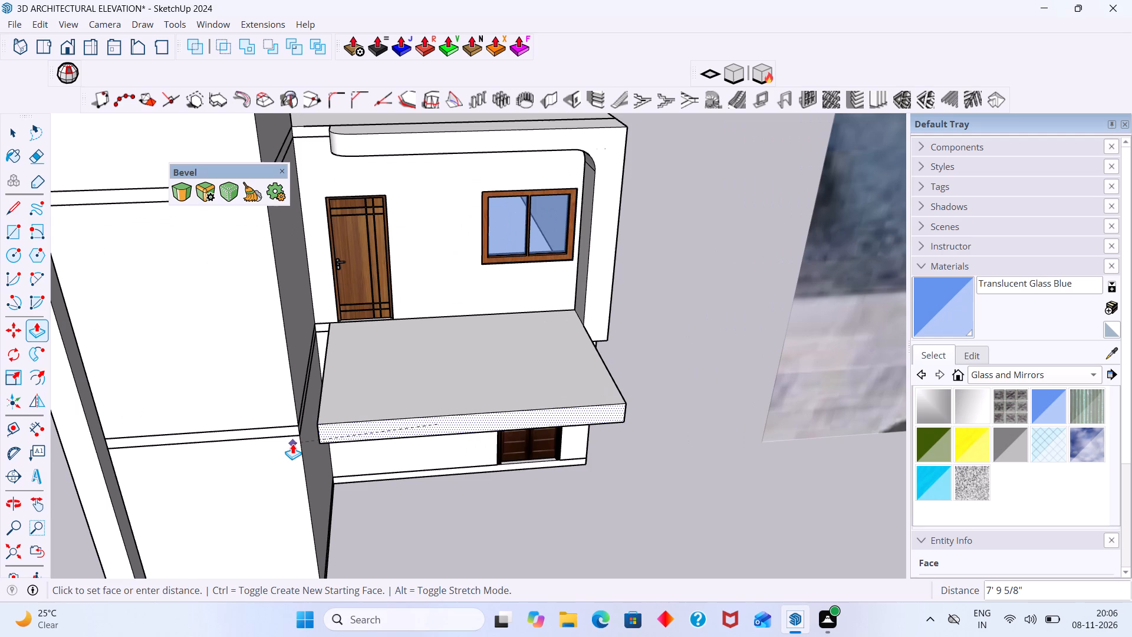
{"action": "left_click", "coordinate": [303, 435]}
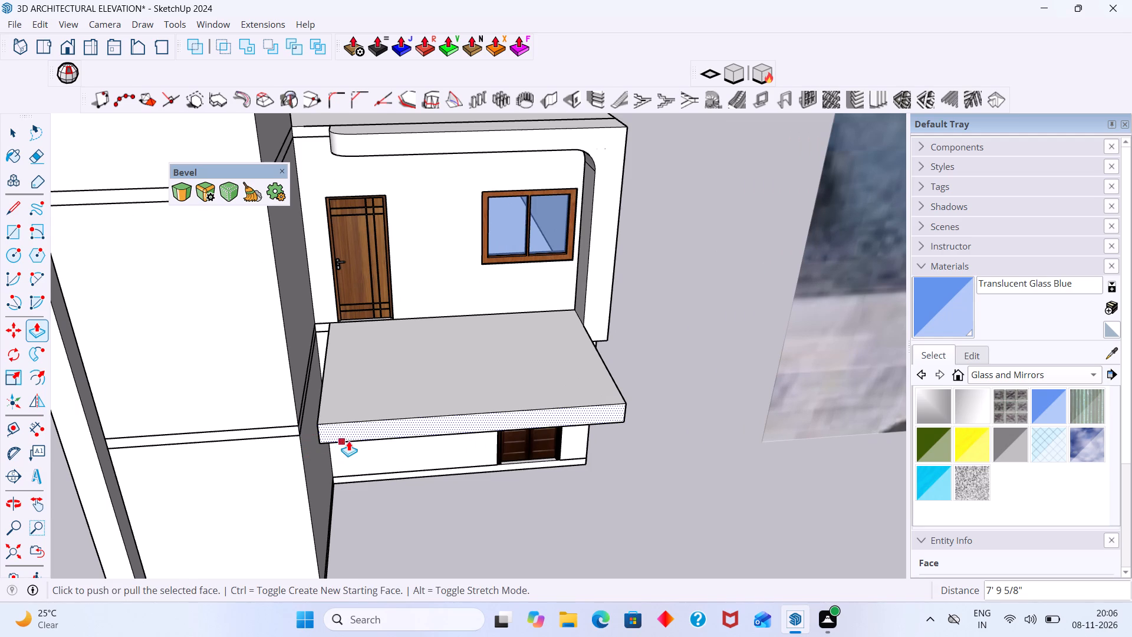
{"action": "key", "text": "space"}
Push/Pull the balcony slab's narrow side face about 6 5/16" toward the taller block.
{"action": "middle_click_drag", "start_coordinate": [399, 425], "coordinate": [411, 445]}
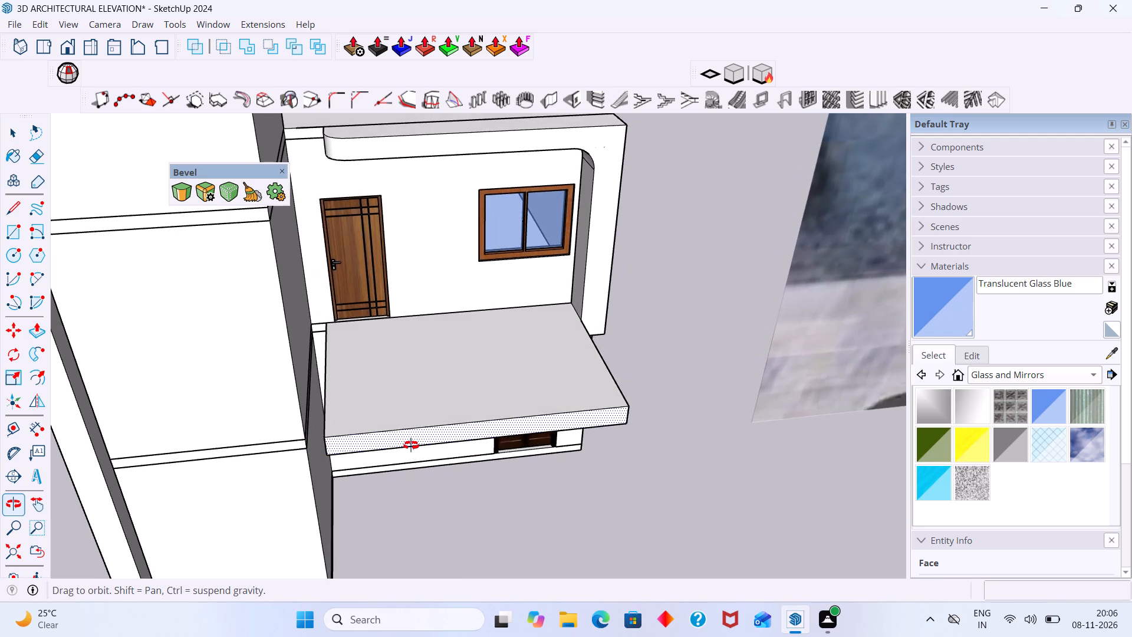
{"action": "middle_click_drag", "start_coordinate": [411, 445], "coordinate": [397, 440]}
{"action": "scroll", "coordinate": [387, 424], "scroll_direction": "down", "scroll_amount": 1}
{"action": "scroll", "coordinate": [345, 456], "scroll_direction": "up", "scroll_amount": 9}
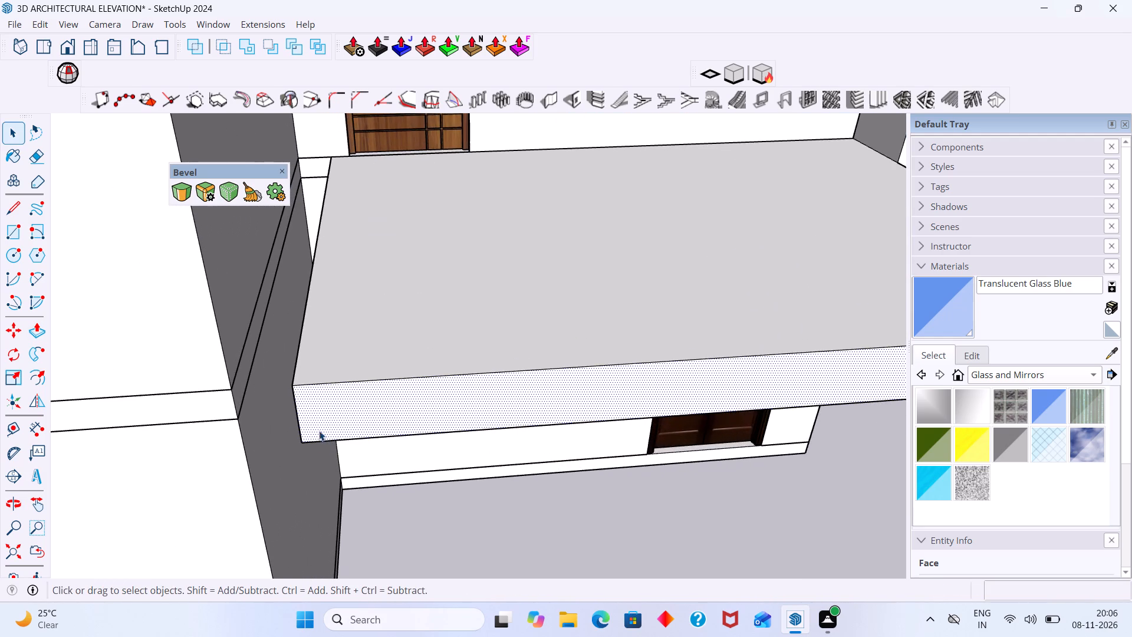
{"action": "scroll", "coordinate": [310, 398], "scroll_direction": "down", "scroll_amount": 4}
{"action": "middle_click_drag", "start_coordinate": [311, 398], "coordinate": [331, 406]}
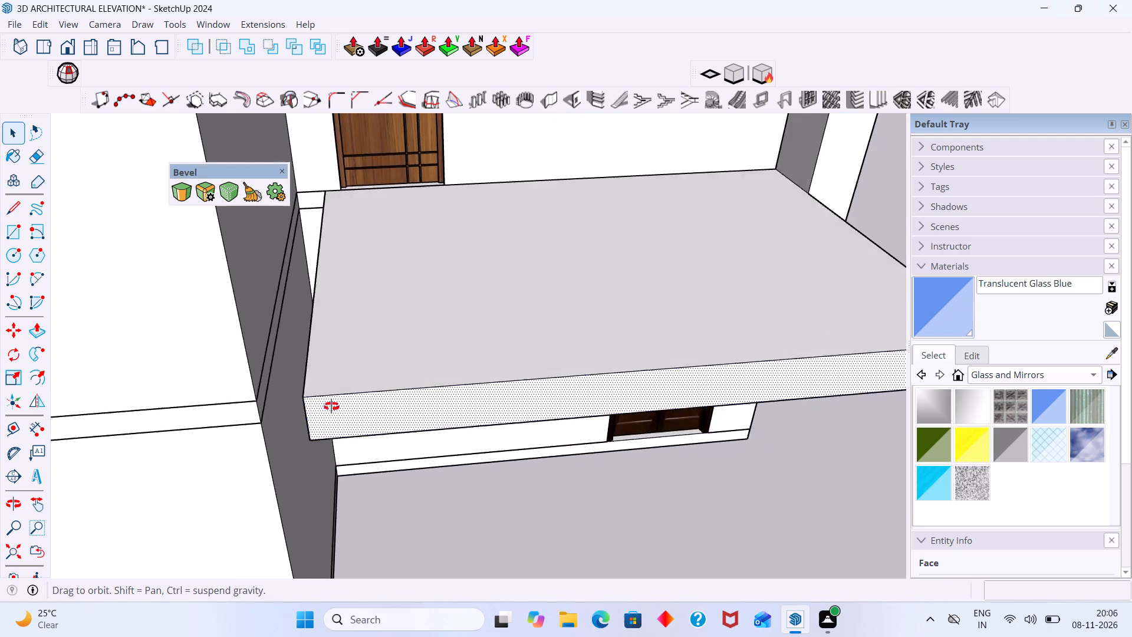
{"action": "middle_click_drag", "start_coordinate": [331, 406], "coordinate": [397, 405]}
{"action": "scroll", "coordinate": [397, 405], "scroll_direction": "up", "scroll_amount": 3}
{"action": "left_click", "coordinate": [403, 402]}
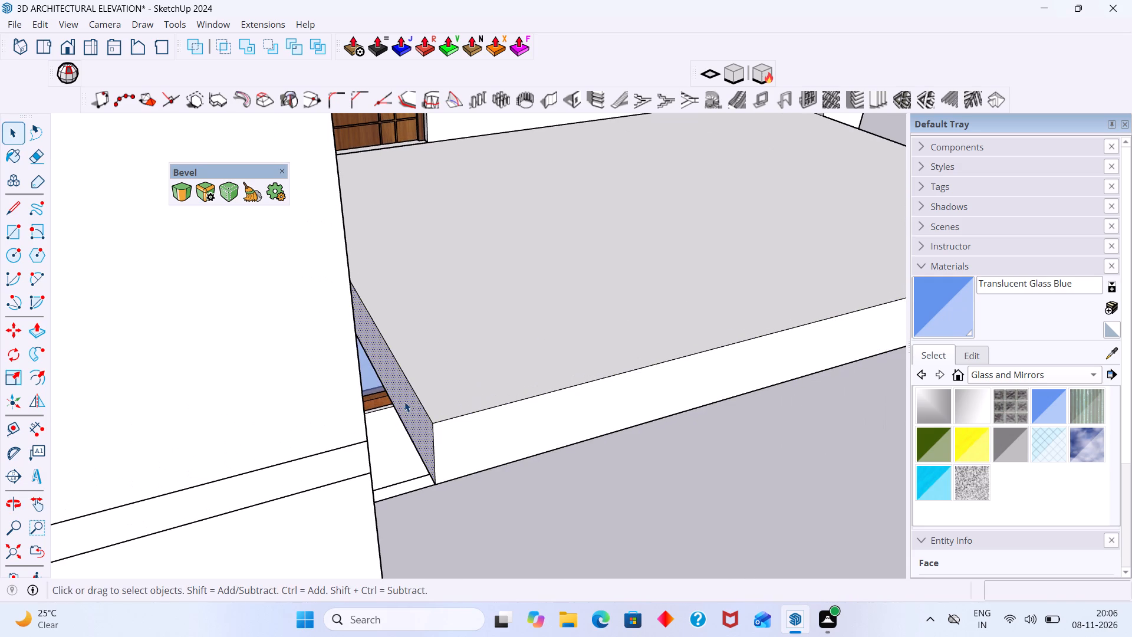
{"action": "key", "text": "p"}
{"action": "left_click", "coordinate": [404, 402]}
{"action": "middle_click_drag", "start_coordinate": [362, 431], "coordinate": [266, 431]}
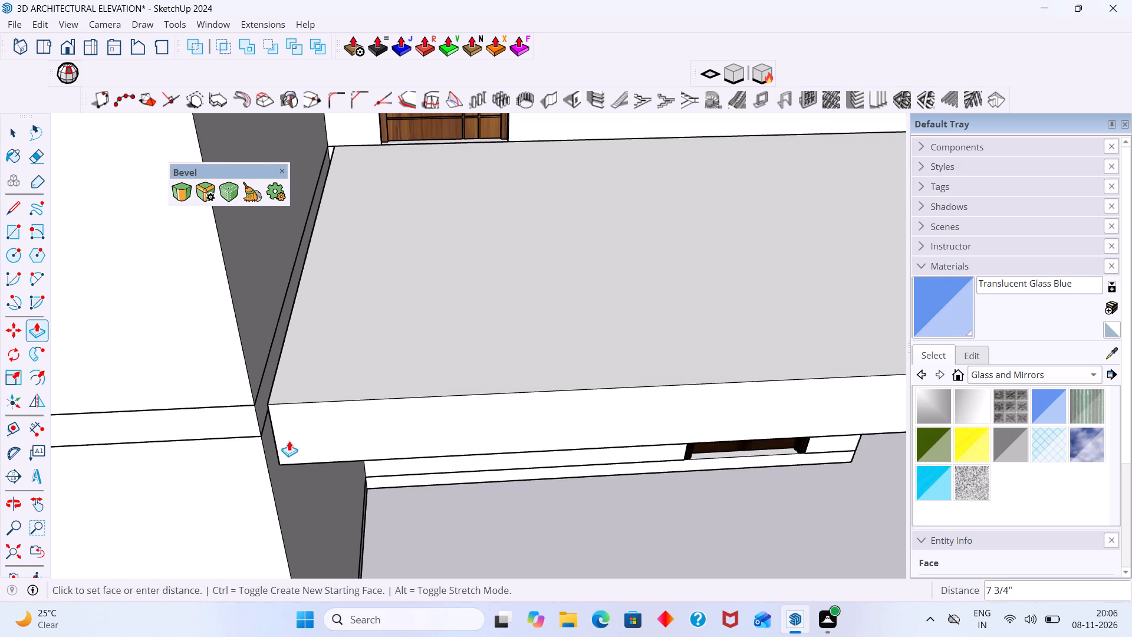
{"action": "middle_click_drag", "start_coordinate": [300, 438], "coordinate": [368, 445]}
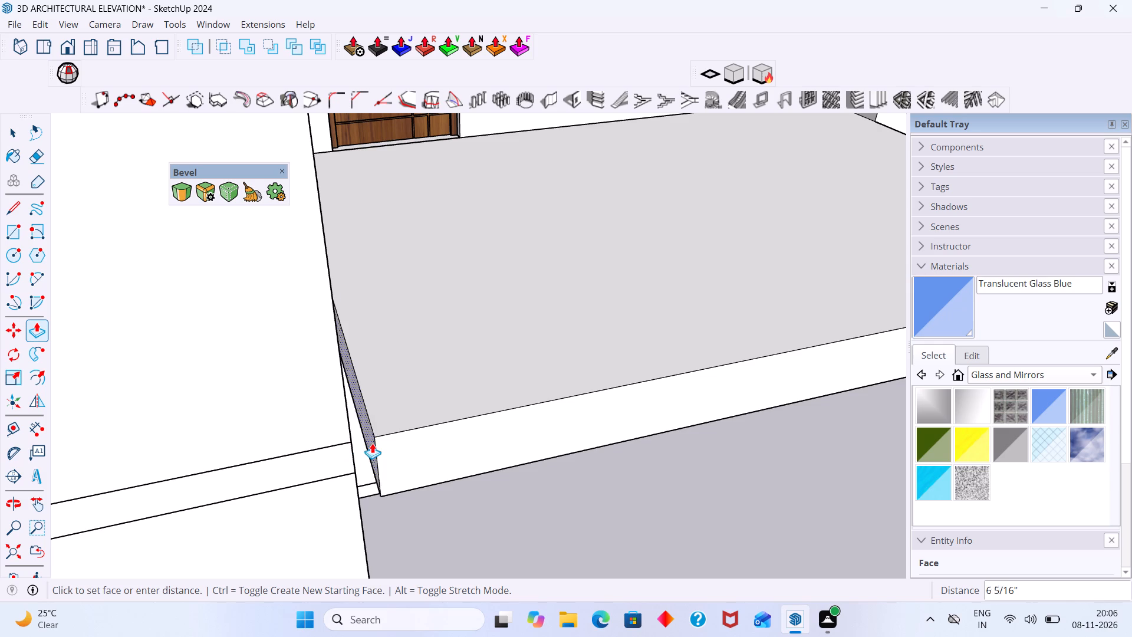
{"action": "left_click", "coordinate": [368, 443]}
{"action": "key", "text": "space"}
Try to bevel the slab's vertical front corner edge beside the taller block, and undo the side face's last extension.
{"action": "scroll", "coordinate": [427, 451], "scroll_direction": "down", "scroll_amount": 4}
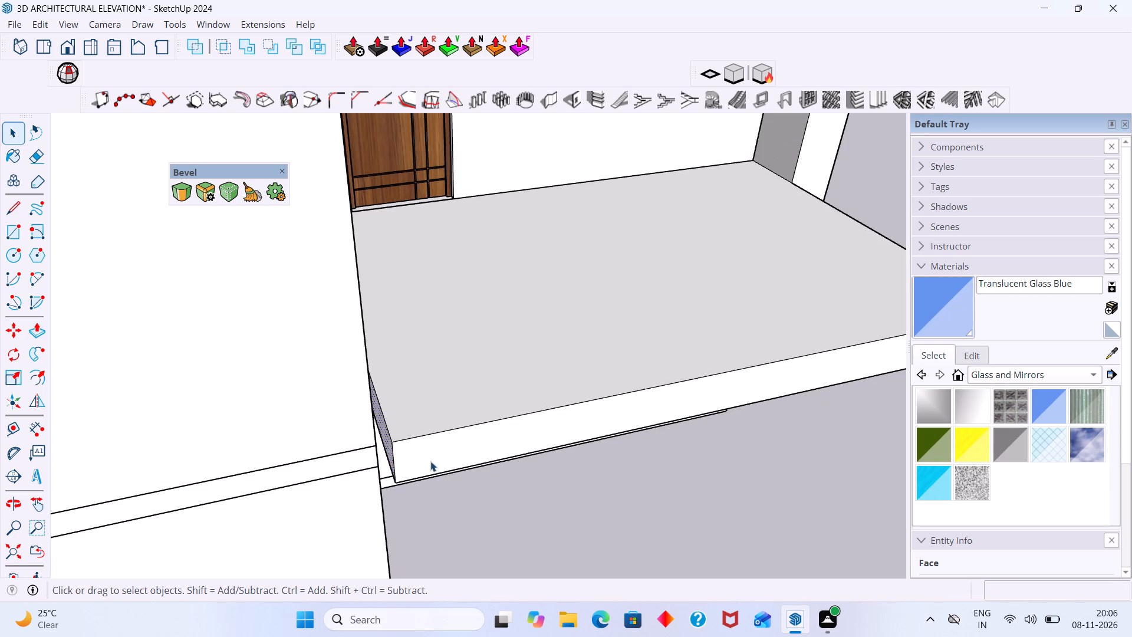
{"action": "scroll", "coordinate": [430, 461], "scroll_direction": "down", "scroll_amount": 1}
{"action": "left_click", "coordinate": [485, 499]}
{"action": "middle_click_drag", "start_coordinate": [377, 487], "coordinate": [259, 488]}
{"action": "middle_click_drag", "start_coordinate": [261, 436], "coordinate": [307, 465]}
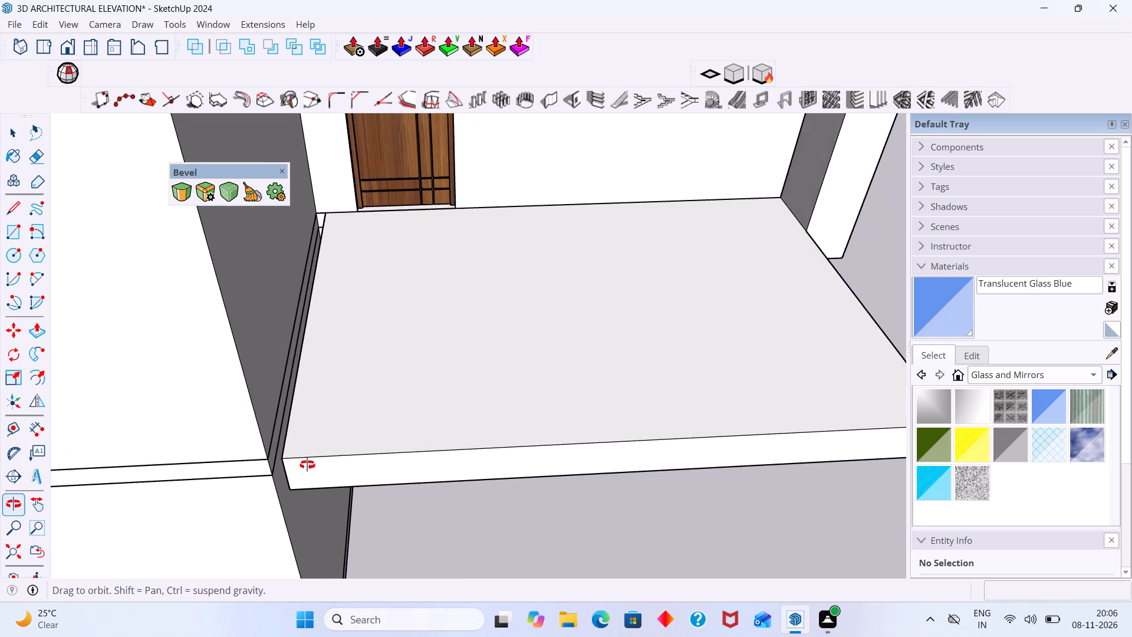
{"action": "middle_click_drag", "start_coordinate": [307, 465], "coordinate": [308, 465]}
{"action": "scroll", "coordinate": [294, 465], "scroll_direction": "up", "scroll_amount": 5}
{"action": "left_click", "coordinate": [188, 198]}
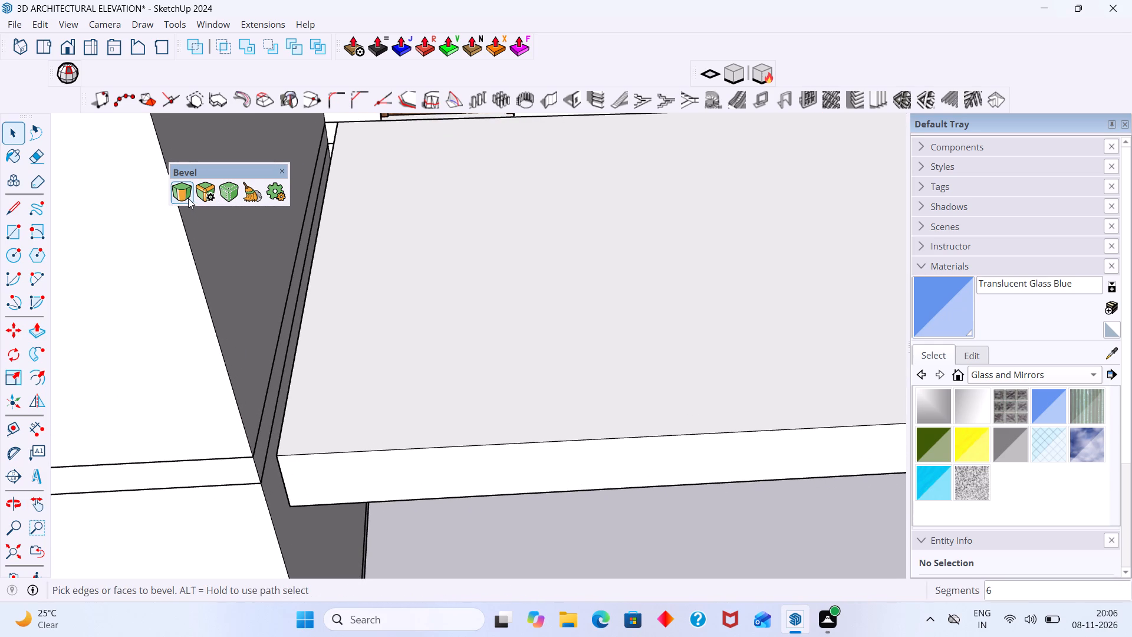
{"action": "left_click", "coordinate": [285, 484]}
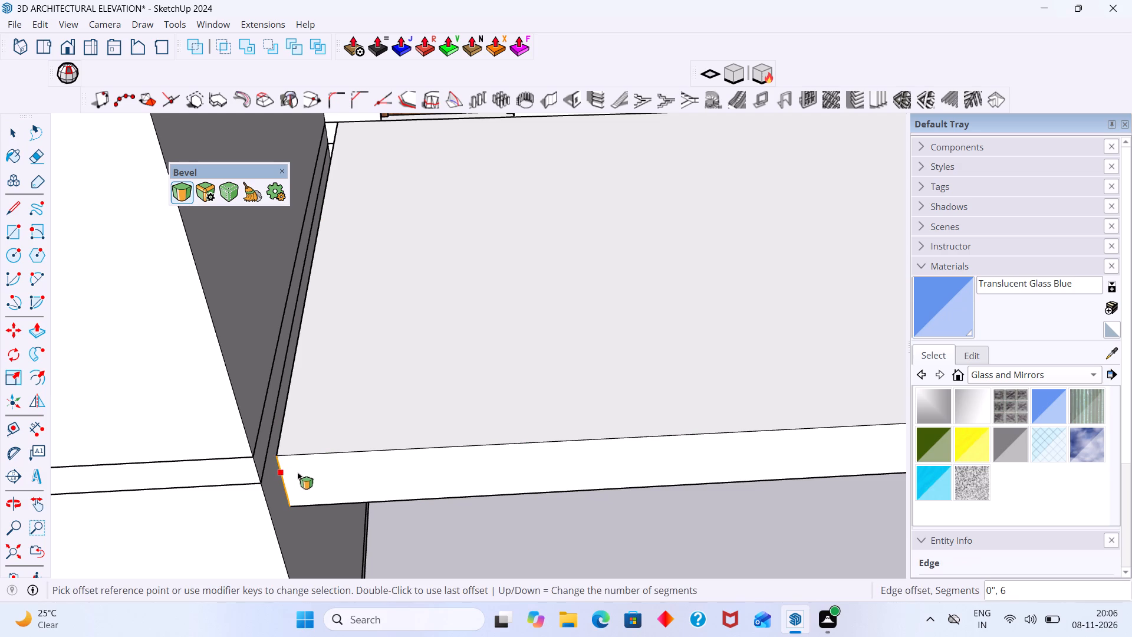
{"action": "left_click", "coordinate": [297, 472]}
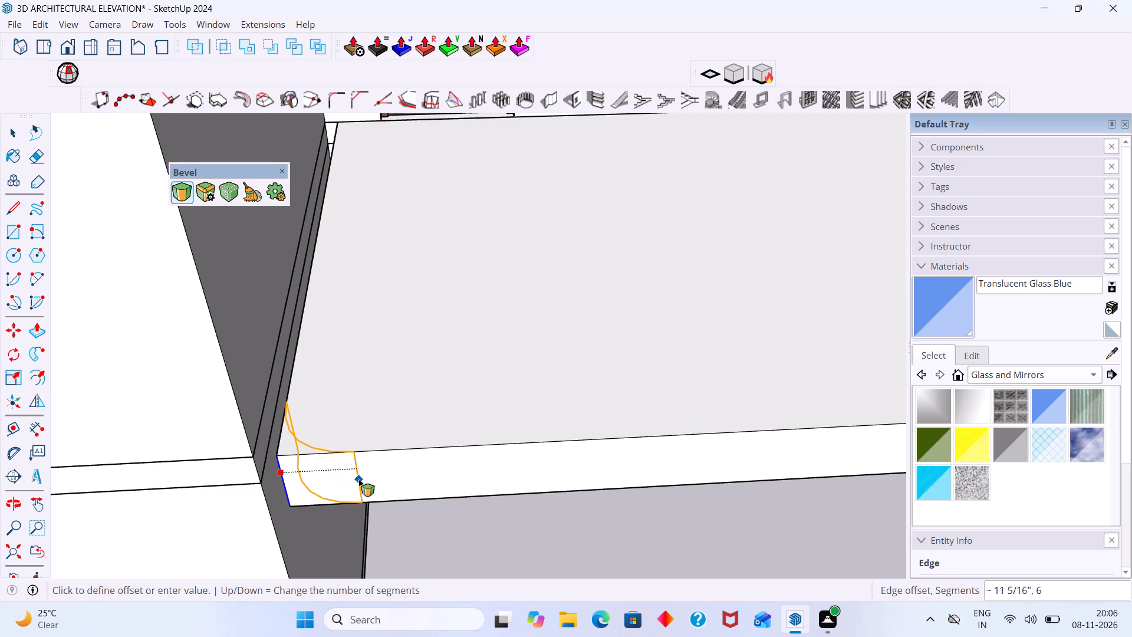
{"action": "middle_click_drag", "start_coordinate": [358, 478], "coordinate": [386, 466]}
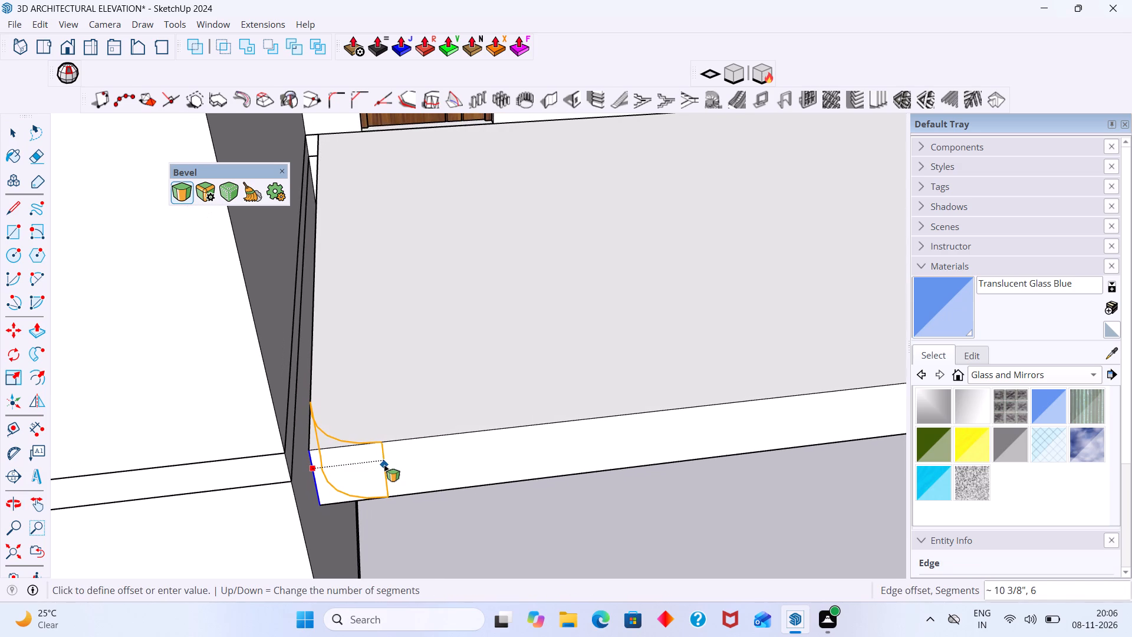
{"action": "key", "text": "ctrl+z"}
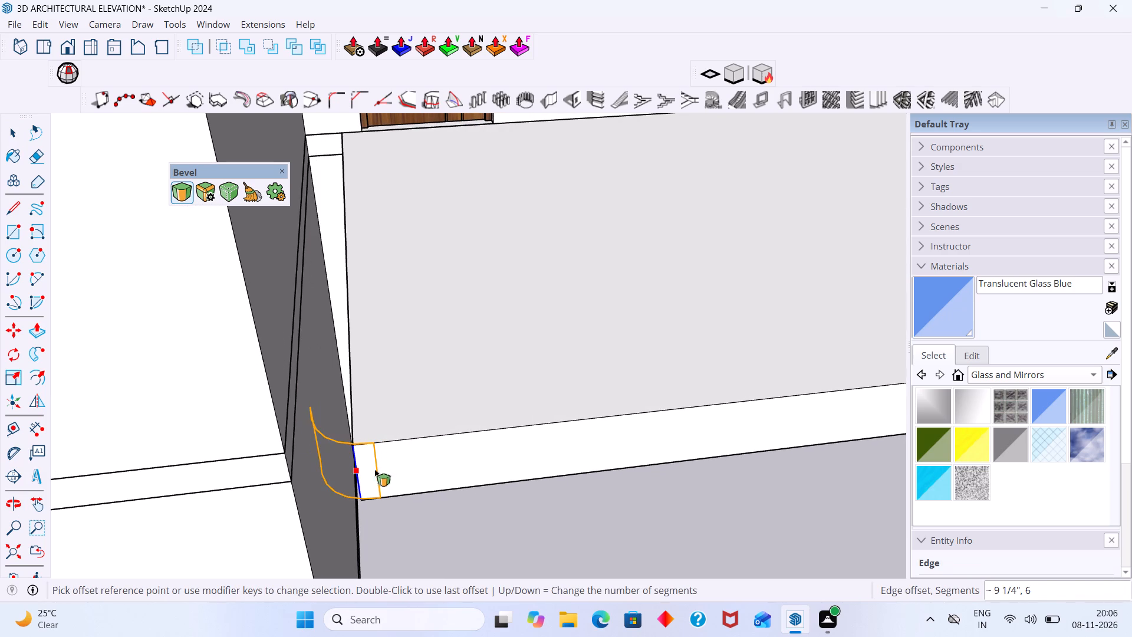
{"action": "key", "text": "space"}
Push/Pull the balcony slab's narrow side face about 9 5/8" toward the taller block, closing the side gap.
{"action": "middle_click_drag", "start_coordinate": [350, 477], "coordinate": [416, 464]}
{"action": "scroll", "coordinate": [456, 431], "scroll_direction": "up", "scroll_amount": 3}
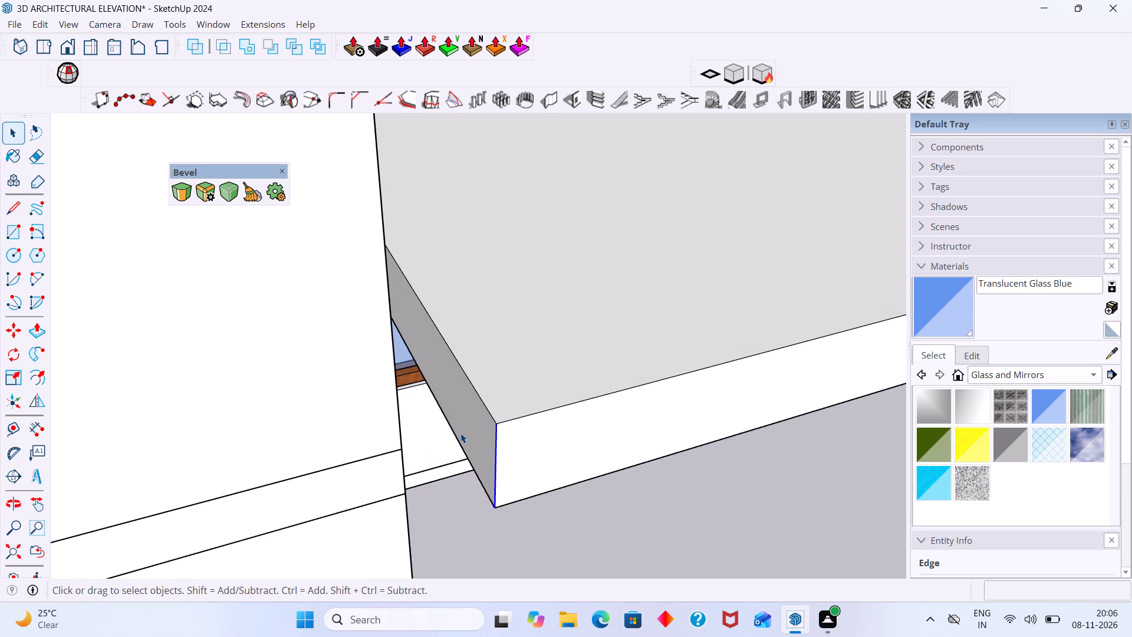
{"action": "left_click", "coordinate": [462, 430]}
{"action": "key", "text": "p"}
{"action": "left_click", "coordinate": [464, 428]}
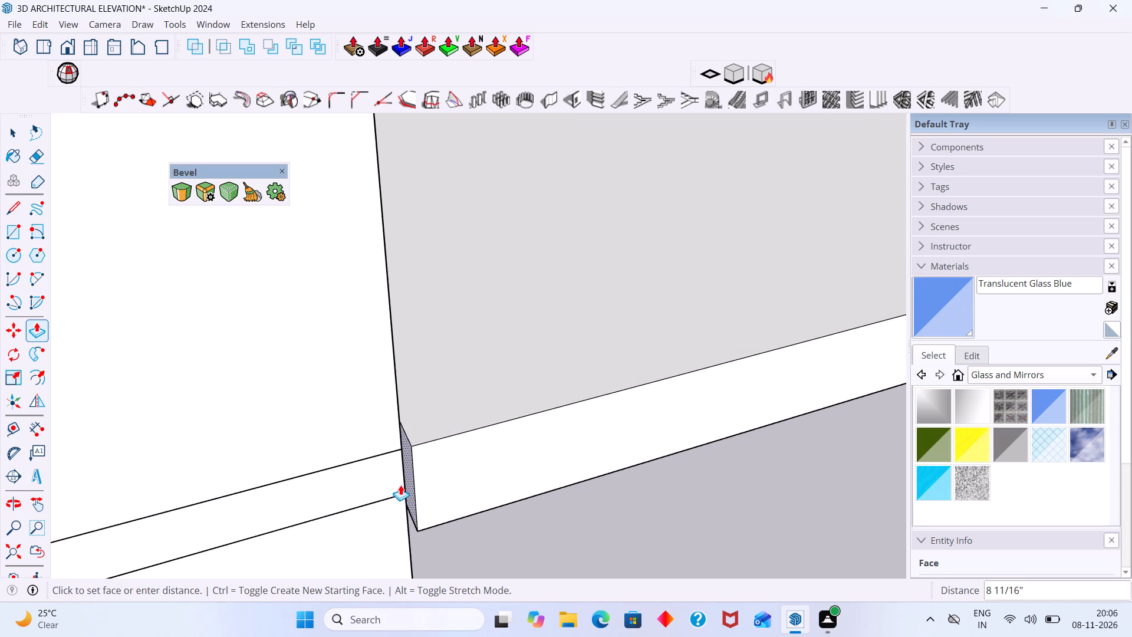
{"action": "middle_click_drag", "start_coordinate": [404, 493], "coordinate": [324, 480]}
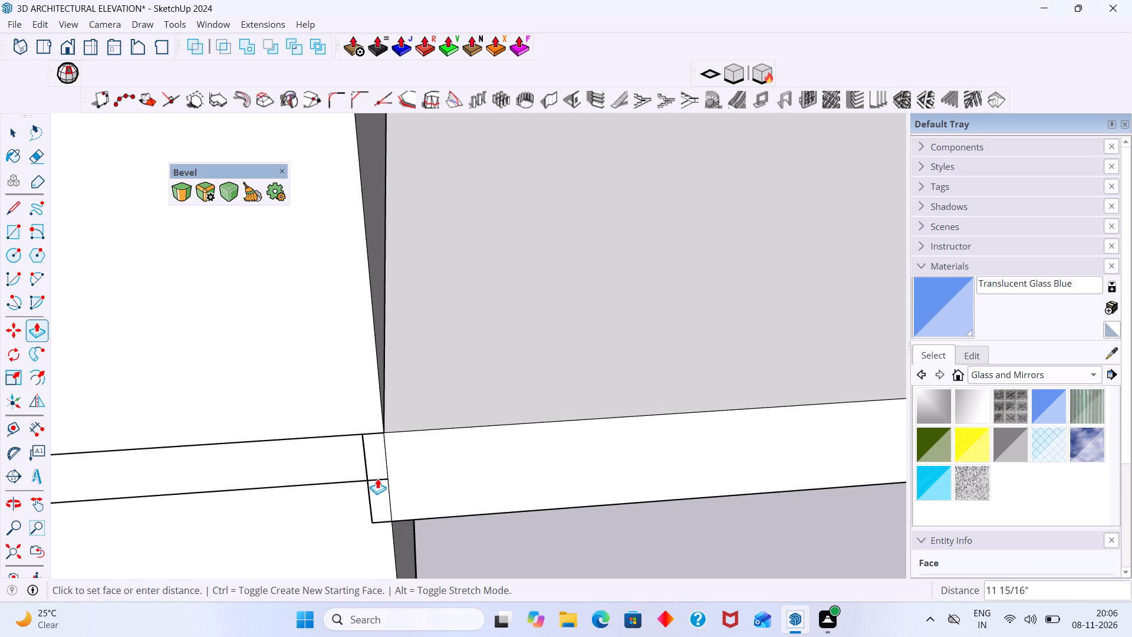
{"action": "left_click", "coordinate": [386, 477]}
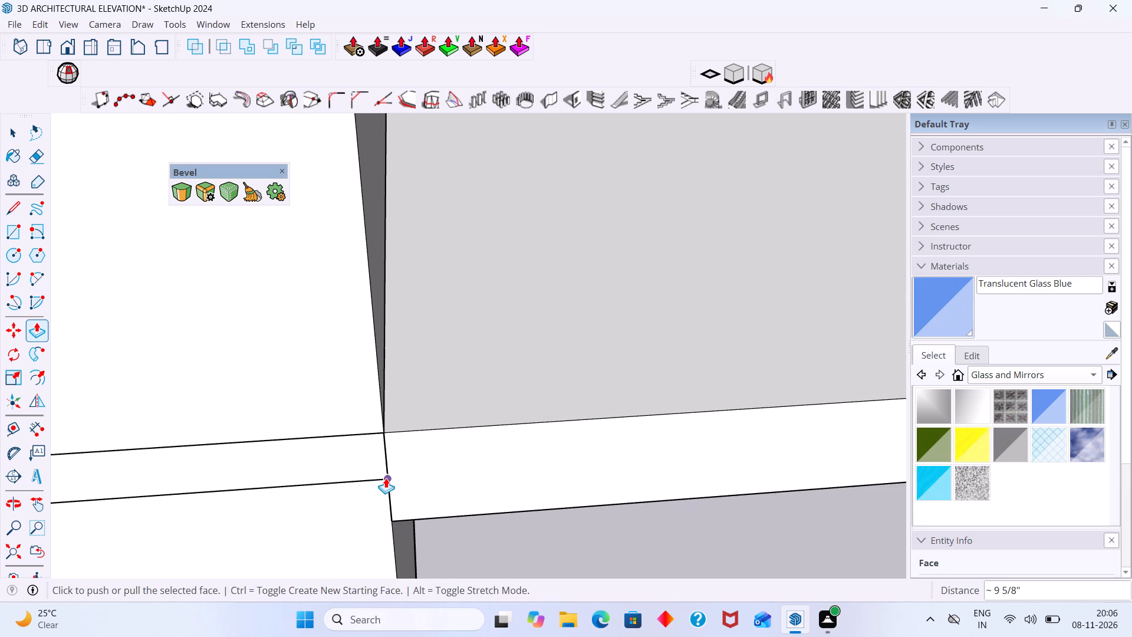
Bevel the slab's vertical front corner edge beside the taller block with about 1' 3 3/16" offset and 6 segments.
{"action": "key", "text": "space"}
{"action": "left_click", "coordinate": [389, 488]}
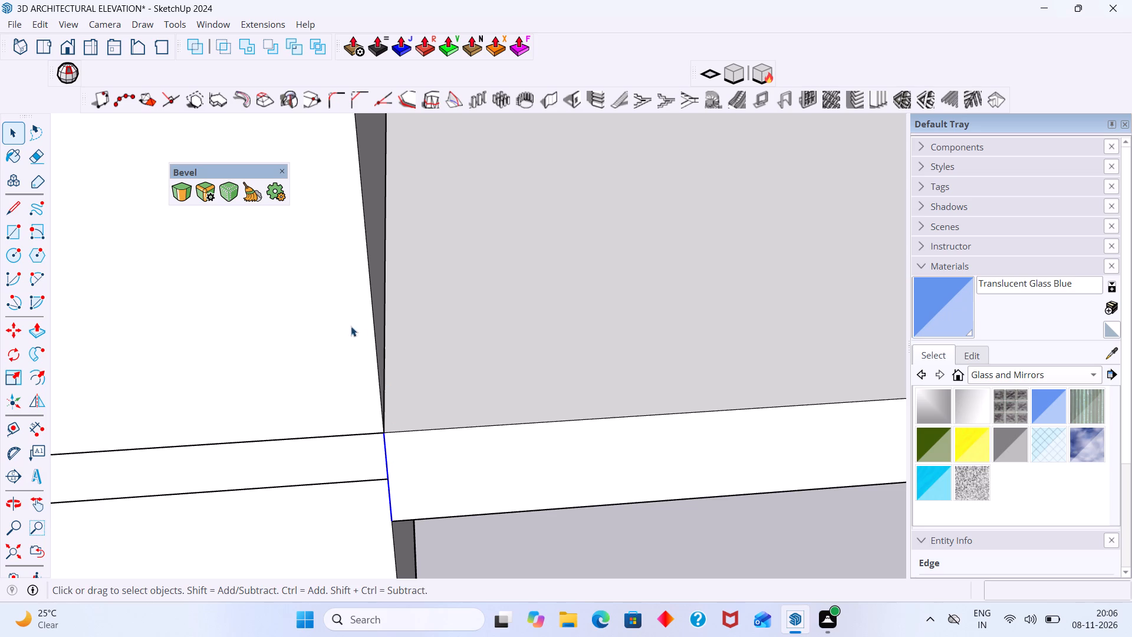
{"action": "left_click", "coordinate": [185, 198]}
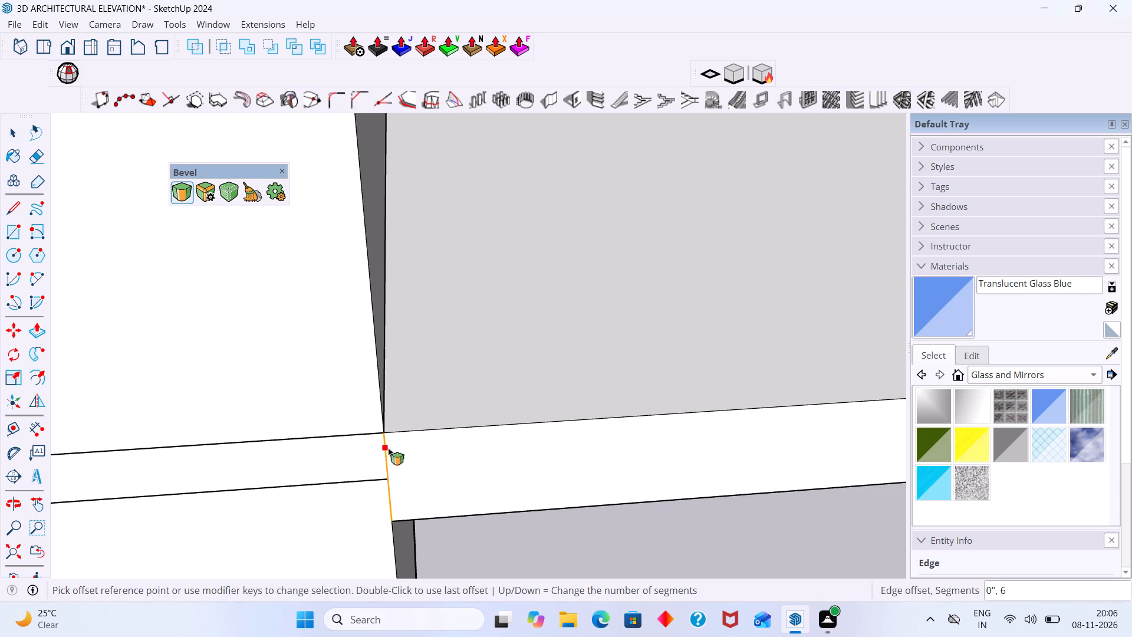
{"action": "left_click", "coordinate": [387, 448]}
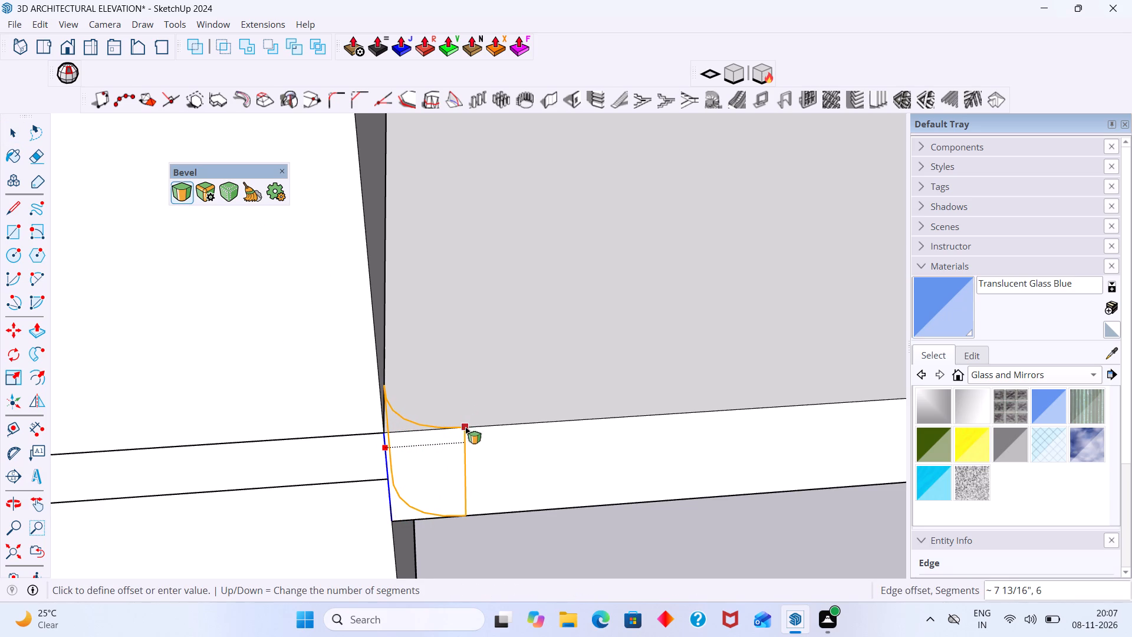
{"action": "scroll", "coordinate": [465, 429], "scroll_direction": "down", "scroll_amount": 6}
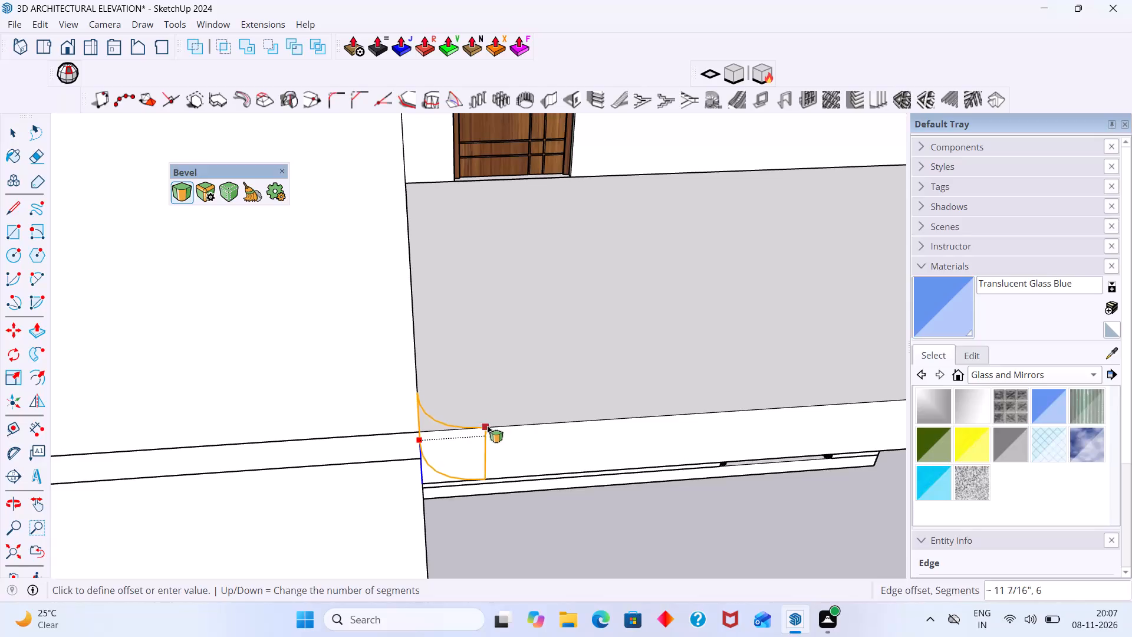
{"action": "left_click", "coordinate": [508, 423]}
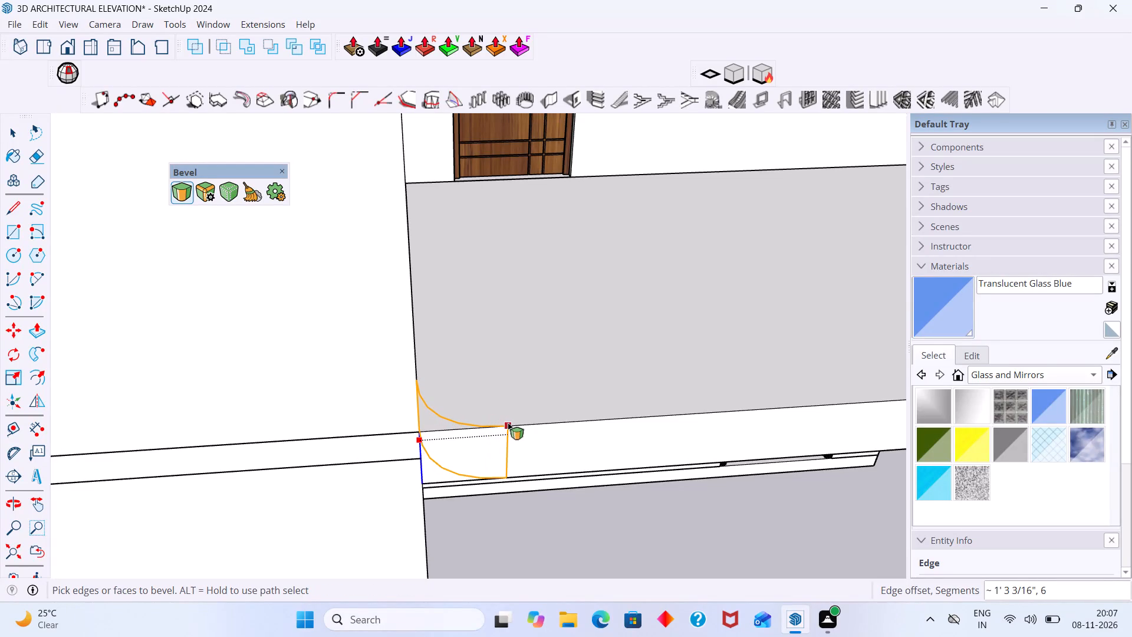
{"action": "middle_click_drag", "start_coordinate": [495, 426], "coordinate": [427, 429]}
{"action": "scroll", "coordinate": [430, 428], "scroll_direction": "down", "scroll_amount": 10}
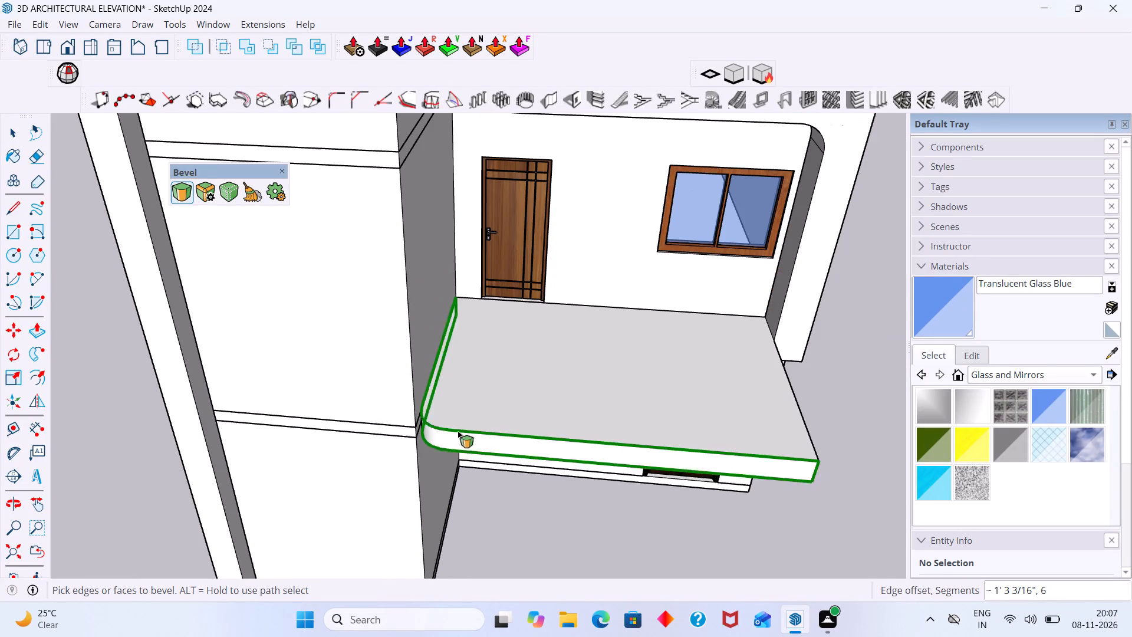
{"action": "key", "text": "space"}
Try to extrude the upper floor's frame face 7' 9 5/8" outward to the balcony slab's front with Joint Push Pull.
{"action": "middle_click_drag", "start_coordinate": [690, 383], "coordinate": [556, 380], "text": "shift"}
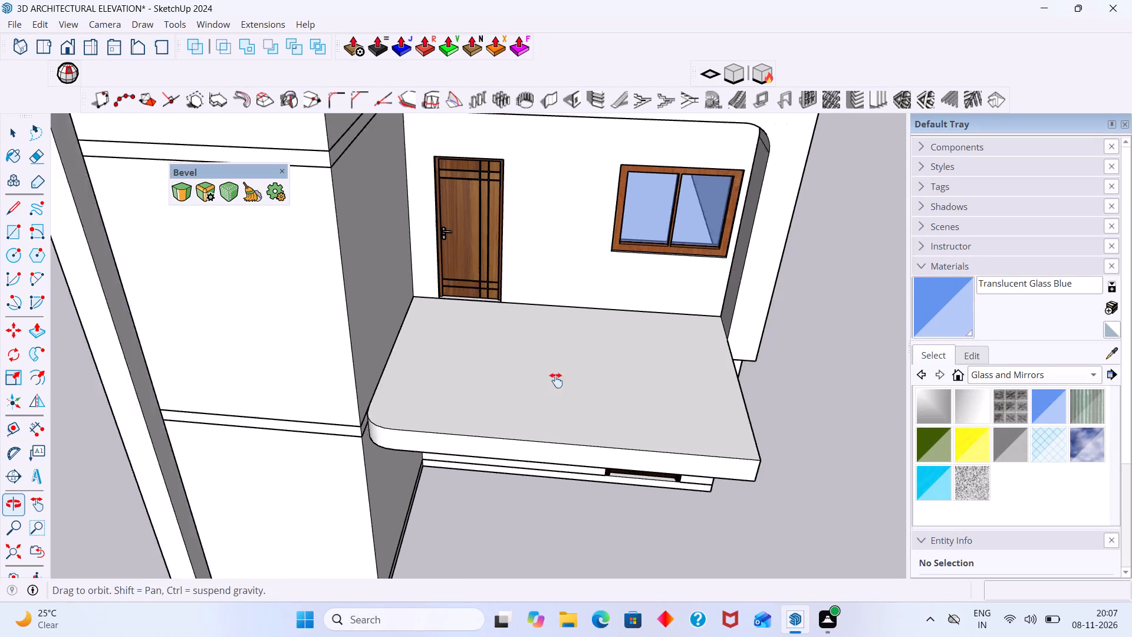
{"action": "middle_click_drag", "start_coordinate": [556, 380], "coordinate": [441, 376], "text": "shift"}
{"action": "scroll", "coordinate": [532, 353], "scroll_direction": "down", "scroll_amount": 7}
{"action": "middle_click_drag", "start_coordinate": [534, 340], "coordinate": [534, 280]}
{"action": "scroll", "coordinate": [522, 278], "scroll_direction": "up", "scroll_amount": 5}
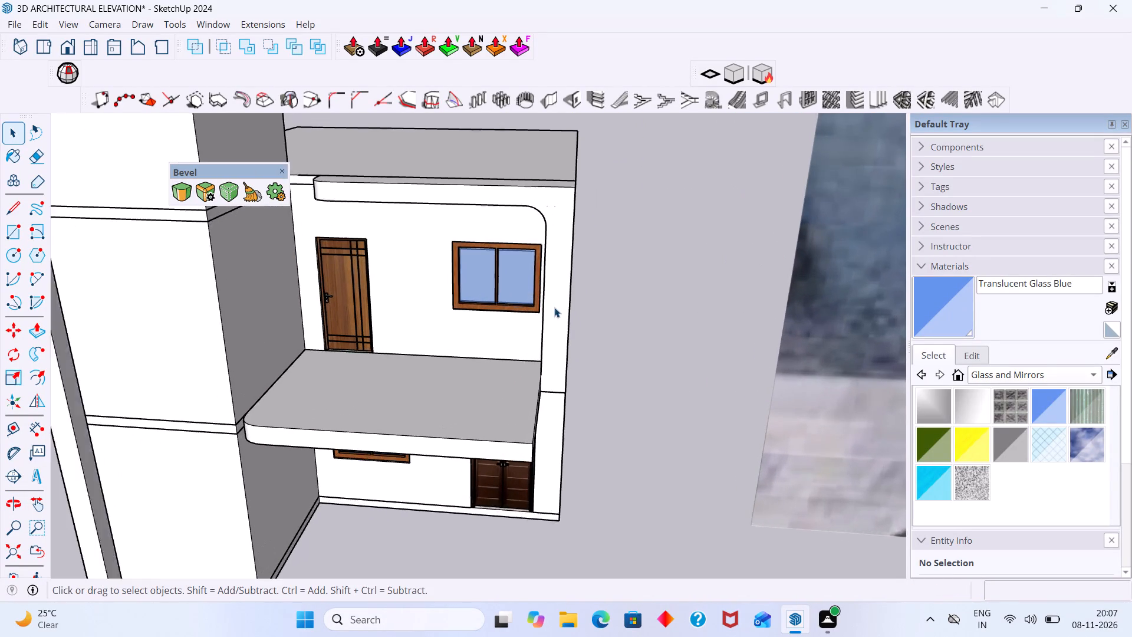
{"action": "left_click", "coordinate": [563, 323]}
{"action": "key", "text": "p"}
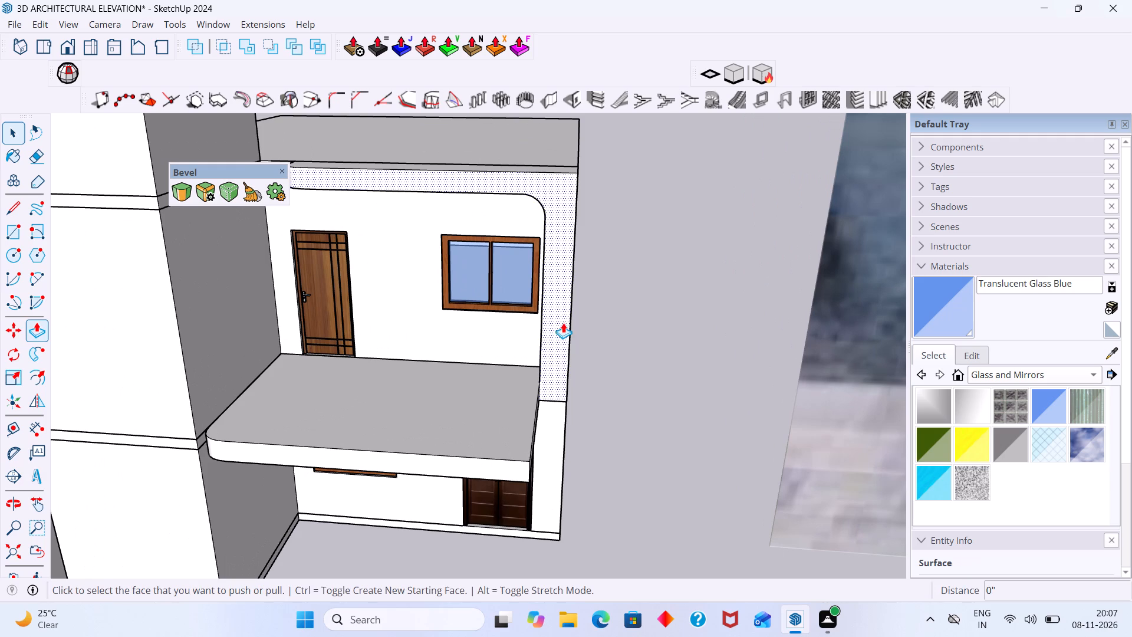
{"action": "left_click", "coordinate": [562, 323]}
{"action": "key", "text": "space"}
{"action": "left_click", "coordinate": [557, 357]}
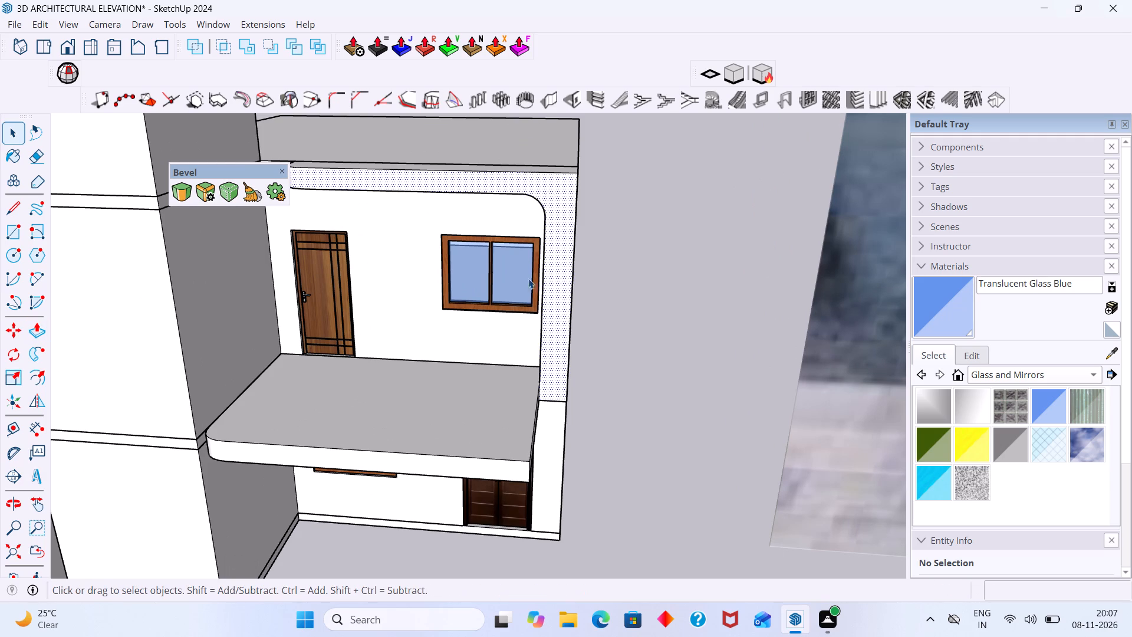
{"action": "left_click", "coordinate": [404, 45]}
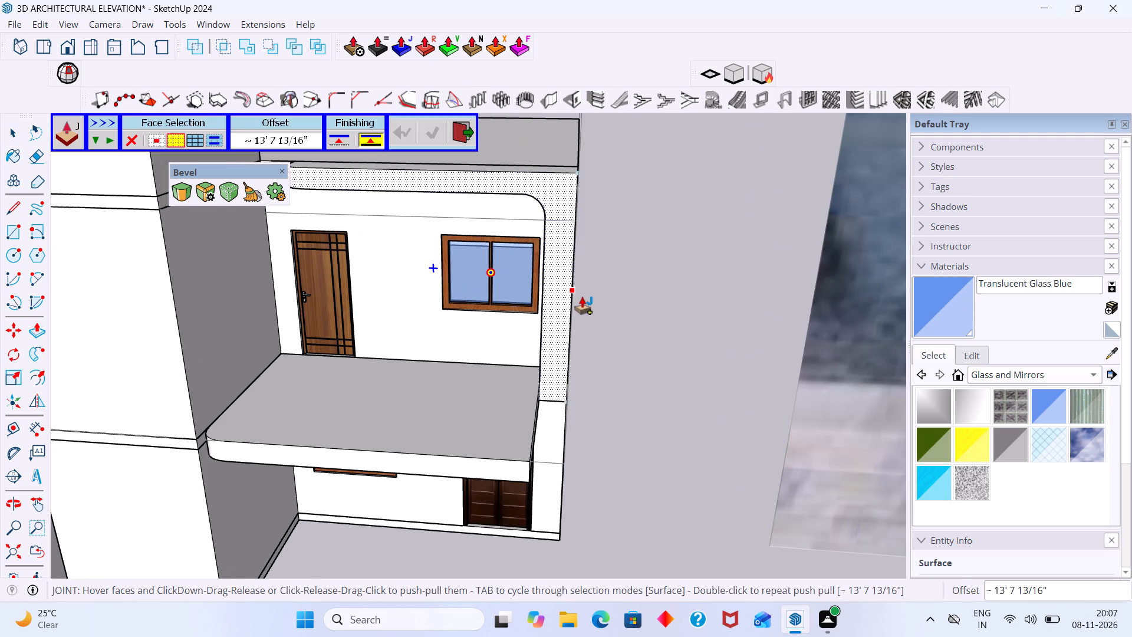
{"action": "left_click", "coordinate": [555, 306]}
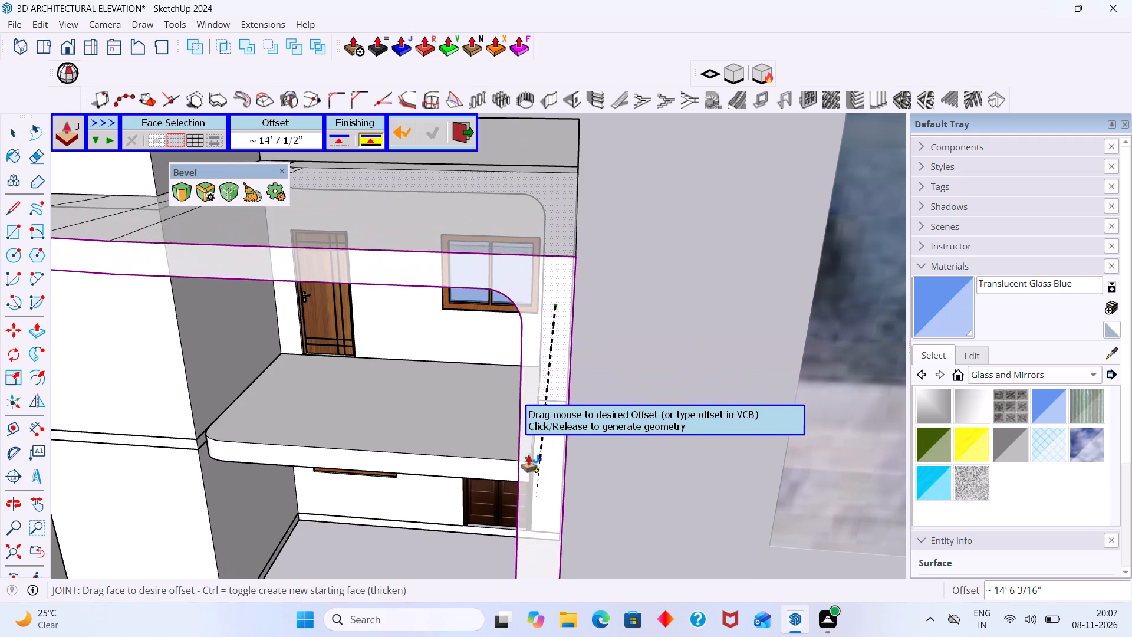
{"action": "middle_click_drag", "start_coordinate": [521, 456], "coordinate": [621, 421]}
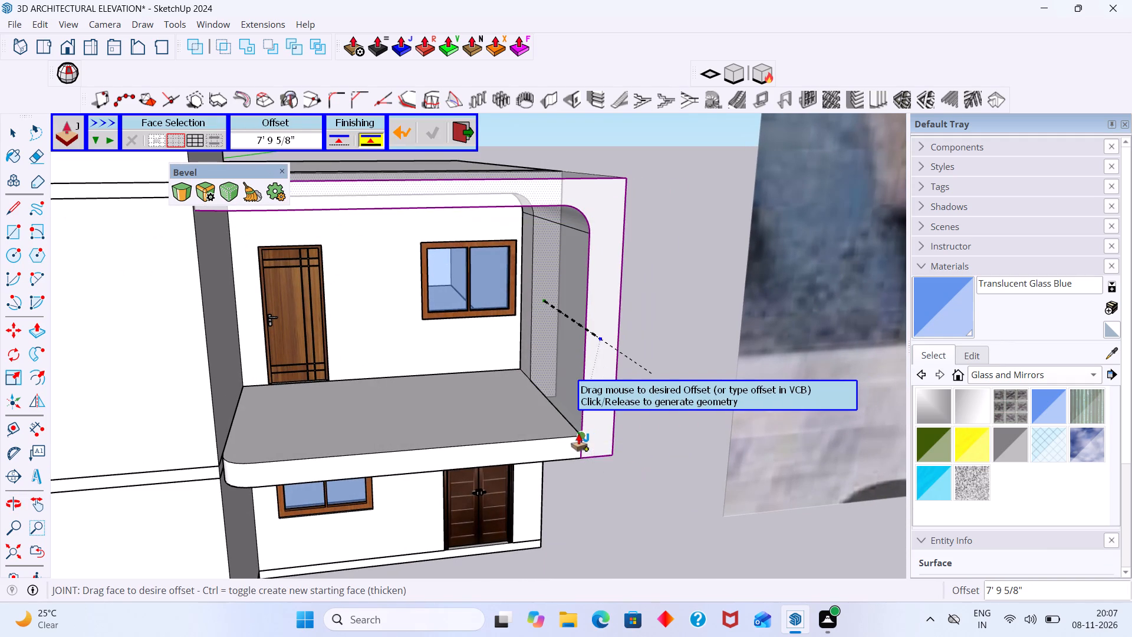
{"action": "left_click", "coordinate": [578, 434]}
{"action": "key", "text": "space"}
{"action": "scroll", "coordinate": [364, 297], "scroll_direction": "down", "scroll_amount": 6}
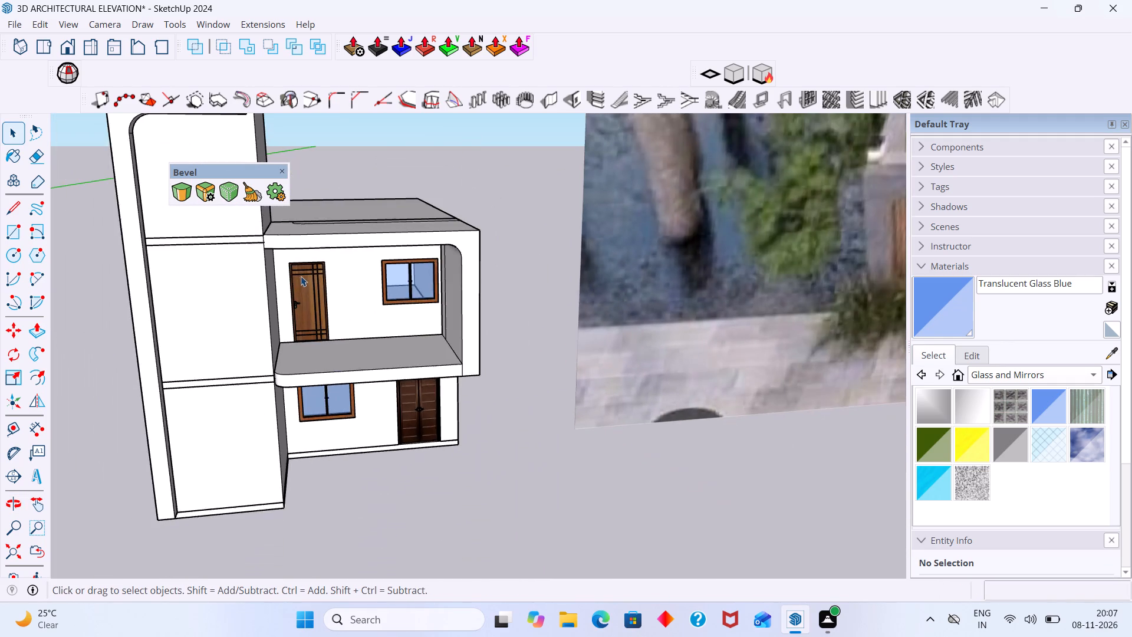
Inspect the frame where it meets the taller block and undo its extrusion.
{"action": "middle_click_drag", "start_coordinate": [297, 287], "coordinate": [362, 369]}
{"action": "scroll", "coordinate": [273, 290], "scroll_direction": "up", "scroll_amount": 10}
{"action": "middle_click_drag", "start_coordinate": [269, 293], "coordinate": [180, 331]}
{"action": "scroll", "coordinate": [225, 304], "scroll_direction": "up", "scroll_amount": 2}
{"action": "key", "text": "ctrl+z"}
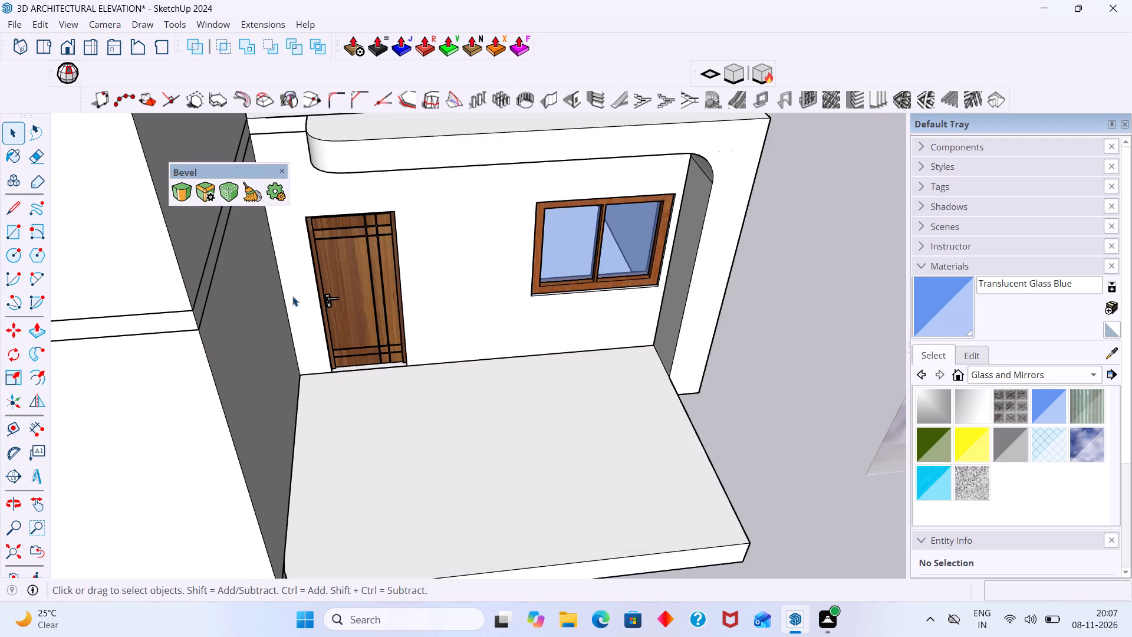
Draw a 1' vertical line on the top beam's front face where its rounded end near the taller block begins.
{"action": "scroll", "coordinate": [292, 296], "scroll_direction": "down", "scroll_amount": 3}
{"action": "middle_click_drag", "start_coordinate": [345, 202], "coordinate": [345, 234]}
{"action": "scroll", "coordinate": [344, 235], "scroll_direction": "down", "scroll_amount": 2}
{"action": "middle_click_drag", "start_coordinate": [343, 258], "coordinate": [350, 318], "text": "shift"}
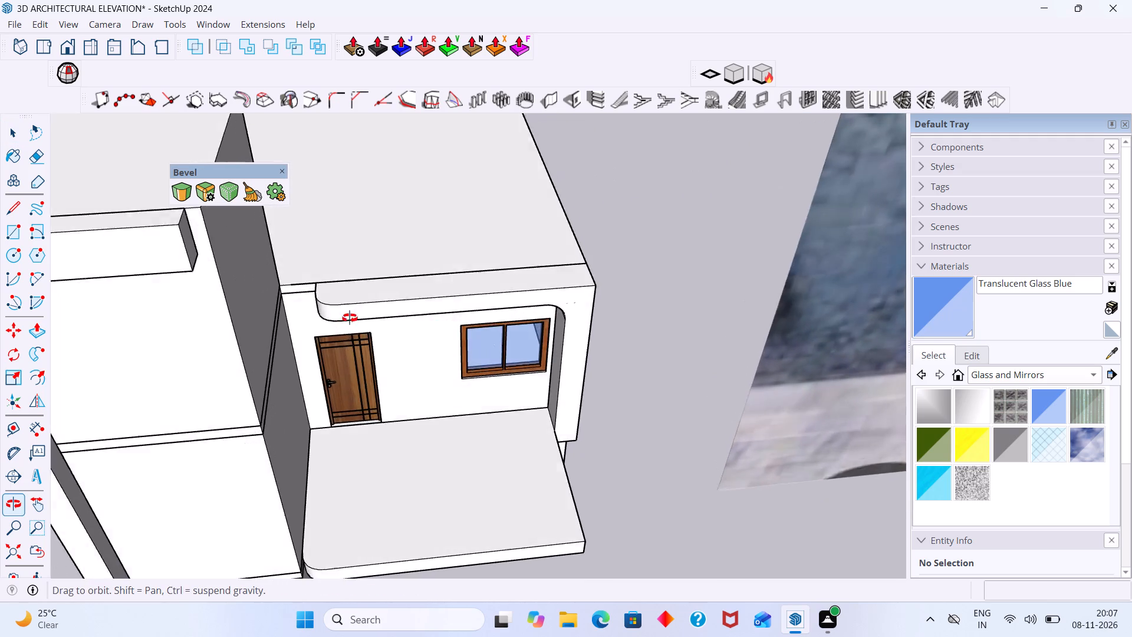
{"action": "middle_click_drag", "start_coordinate": [350, 318], "coordinate": [348, 267], "text": "shift"}
{"action": "key", "text": "l"}
{"action": "scroll", "coordinate": [310, 306], "scroll_direction": "up", "scroll_amount": 2}
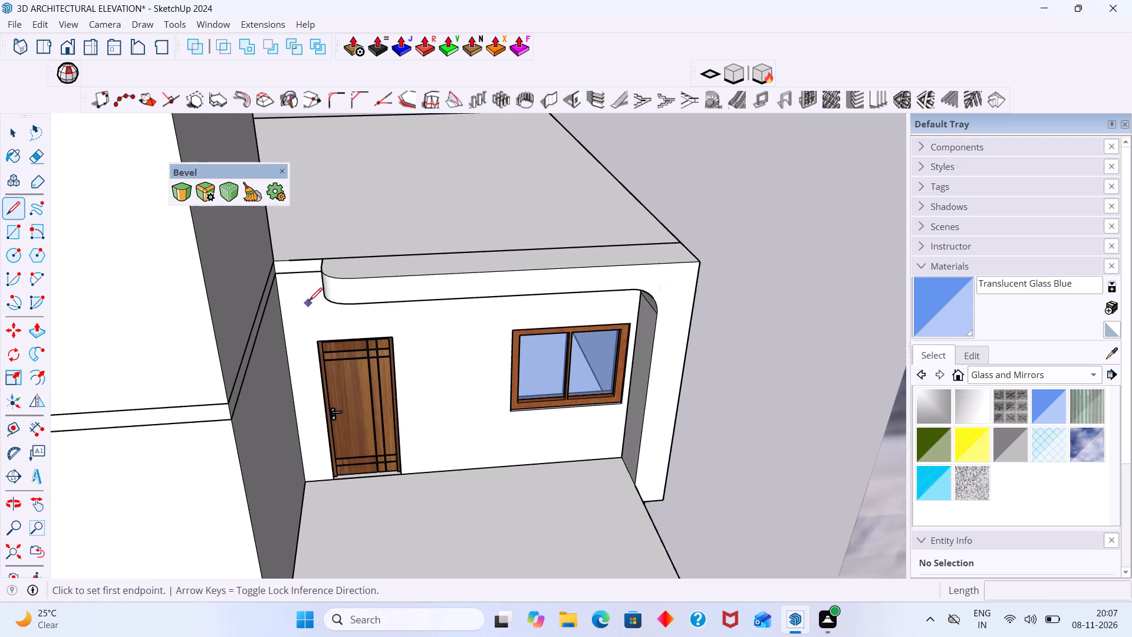
{"action": "scroll", "coordinate": [309, 301], "scroll_direction": "up", "scroll_amount": 3}
{"action": "left_click", "coordinate": [344, 278]}
{"action": "left_click", "coordinate": [347, 306]}
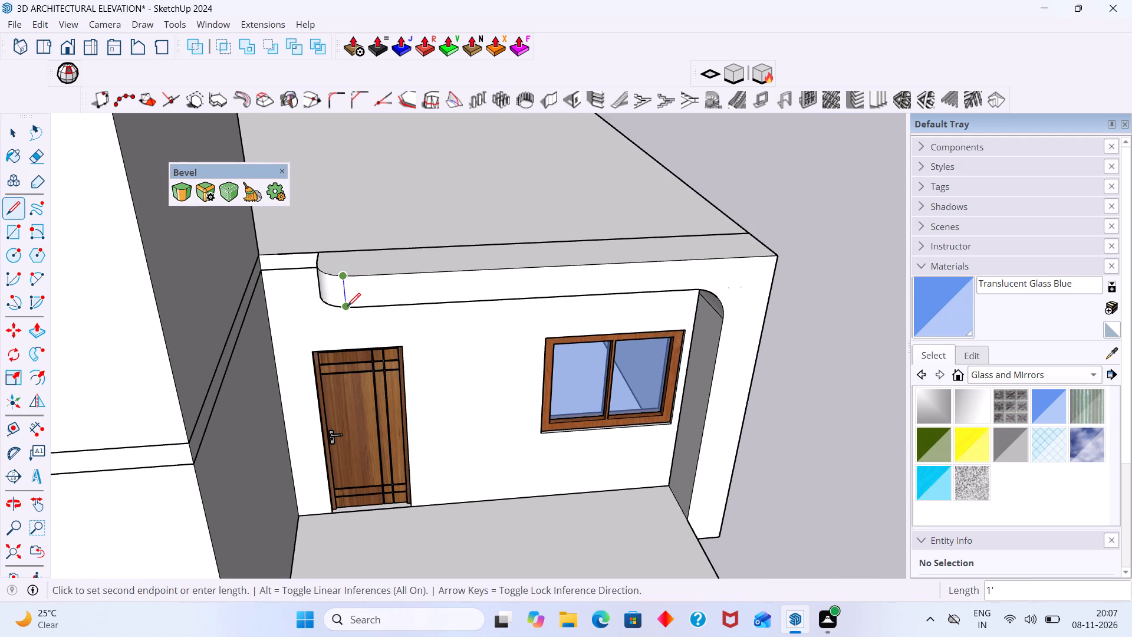
{"action": "key", "text": "space"}
{"action": "left_click", "coordinate": [334, 293]}
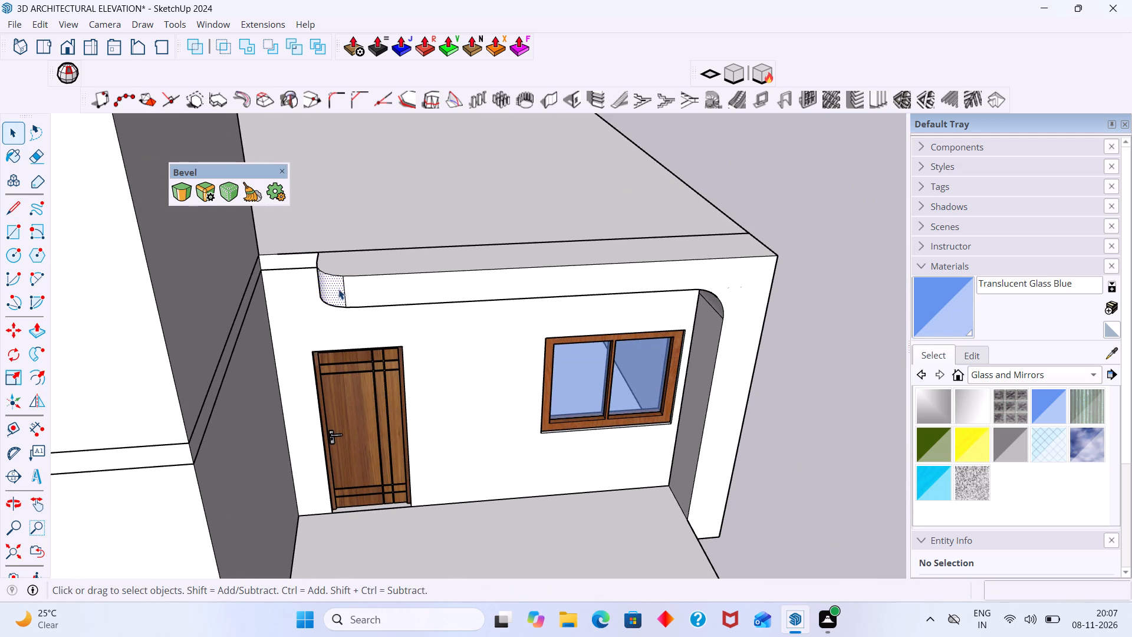
Draw a line about 1' 11 5/8" across the beam's upper face, from the vertical line back to the roof edge.
{"action": "key", "text": "l"}
{"action": "middle_click_drag", "start_coordinate": [404, 303], "coordinate": [388, 406]}
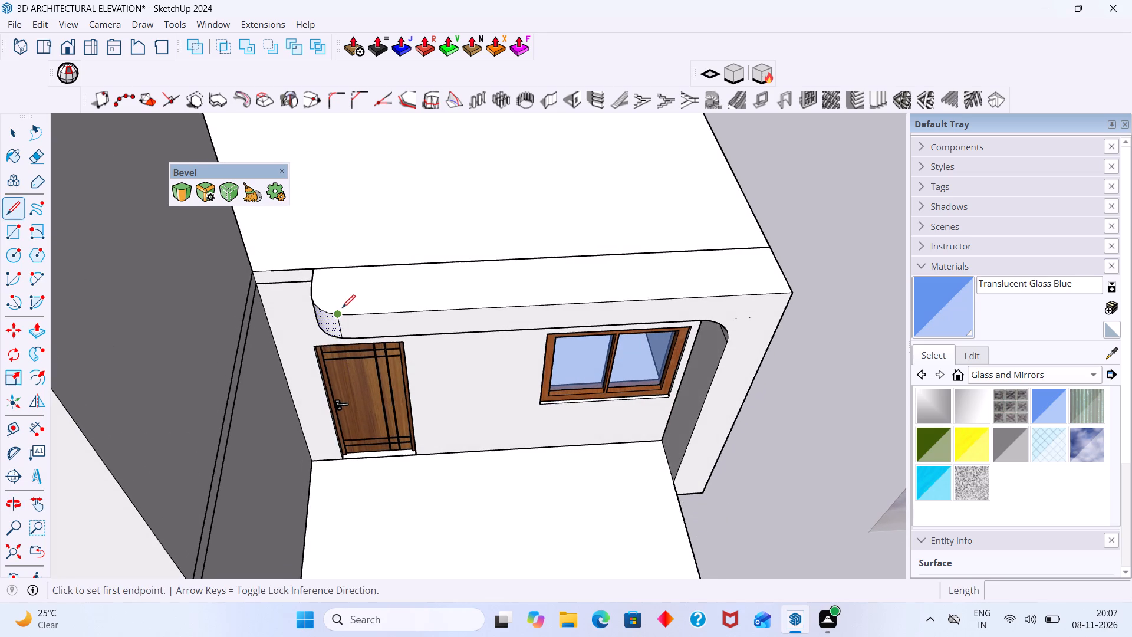
{"action": "left_click", "coordinate": [341, 311]}
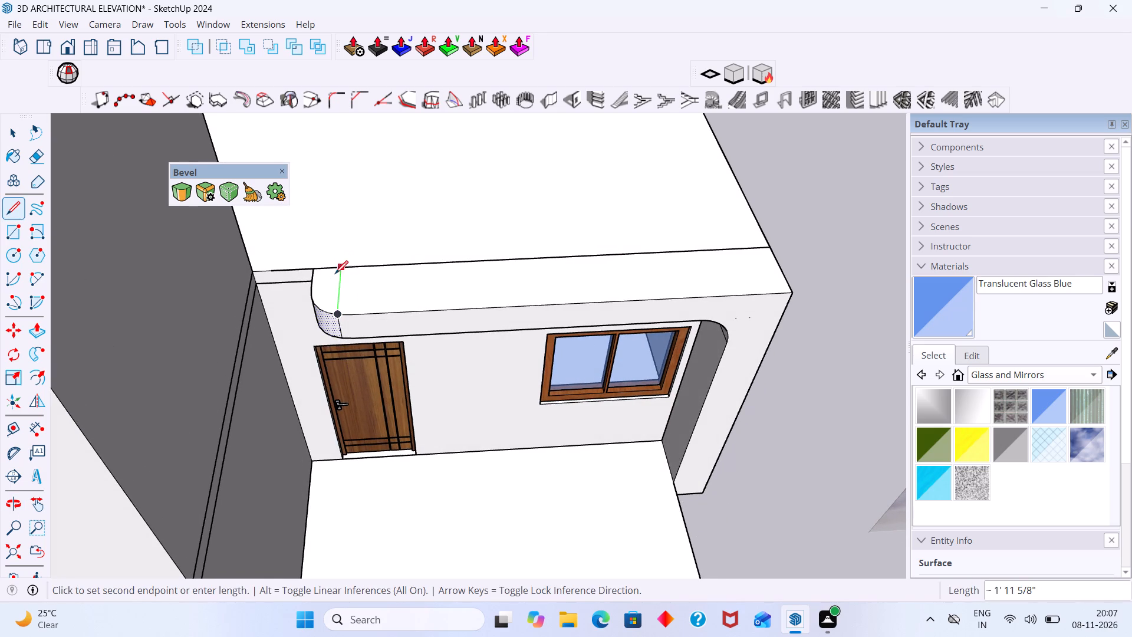
{"action": "scroll", "coordinate": [335, 275], "scroll_direction": "up", "scroll_amount": 6}
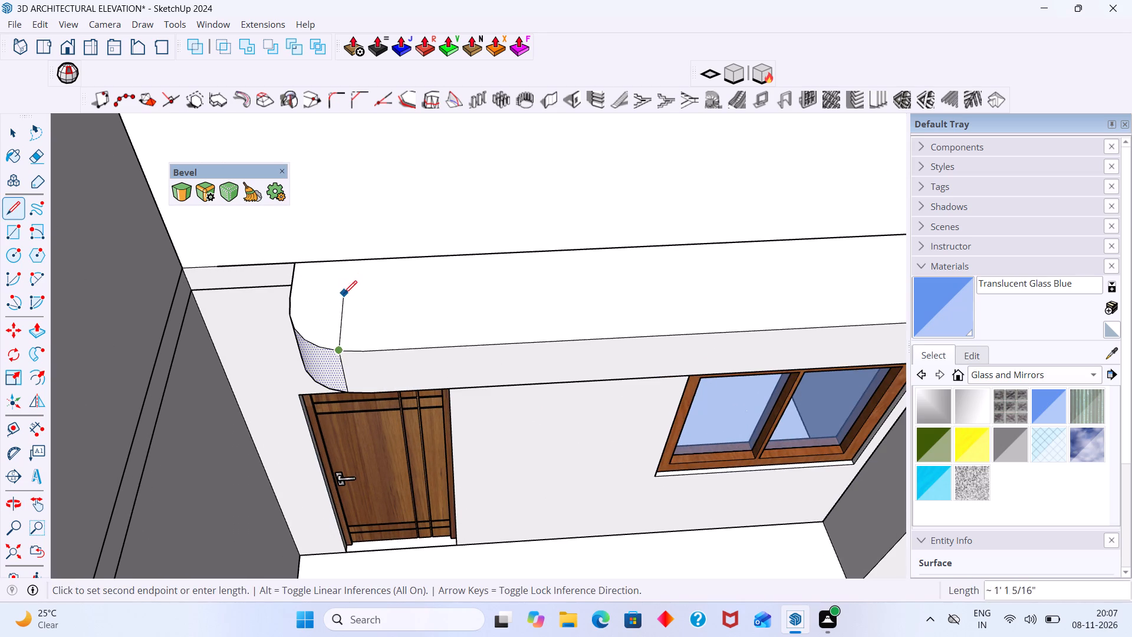
{"action": "scroll", "coordinate": [344, 262], "scroll_direction": "up", "scroll_amount": 1}
{"action": "middle_click_drag", "start_coordinate": [346, 266], "coordinate": [436, 239]}
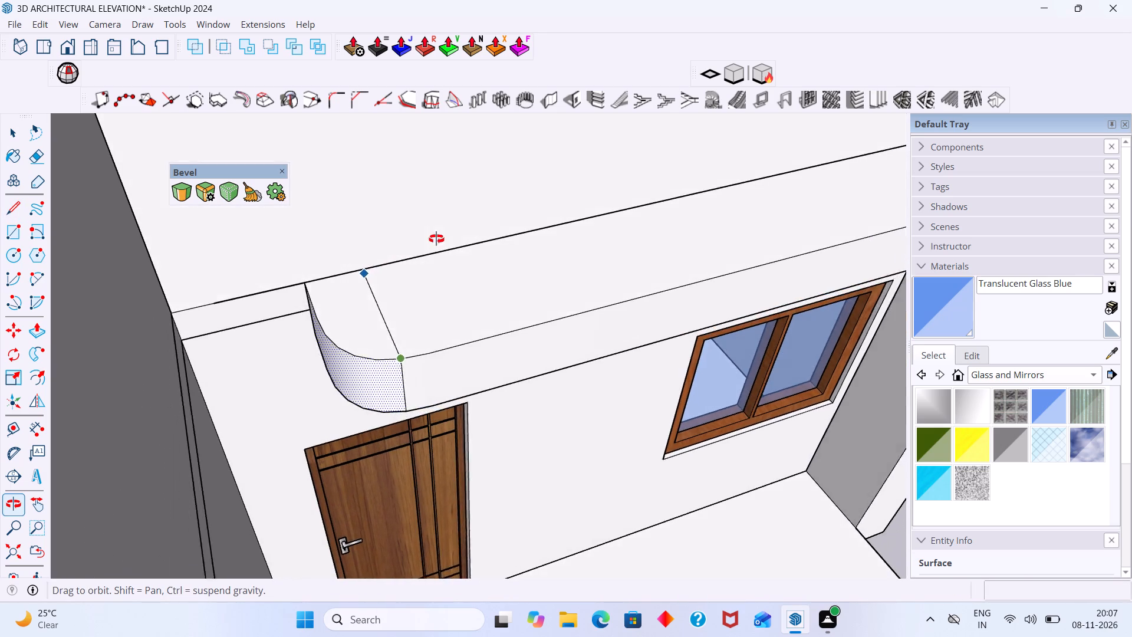
{"action": "middle_click_drag", "start_coordinate": [436, 239], "coordinate": [452, 236]}
{"action": "left_click", "coordinate": [369, 269]}
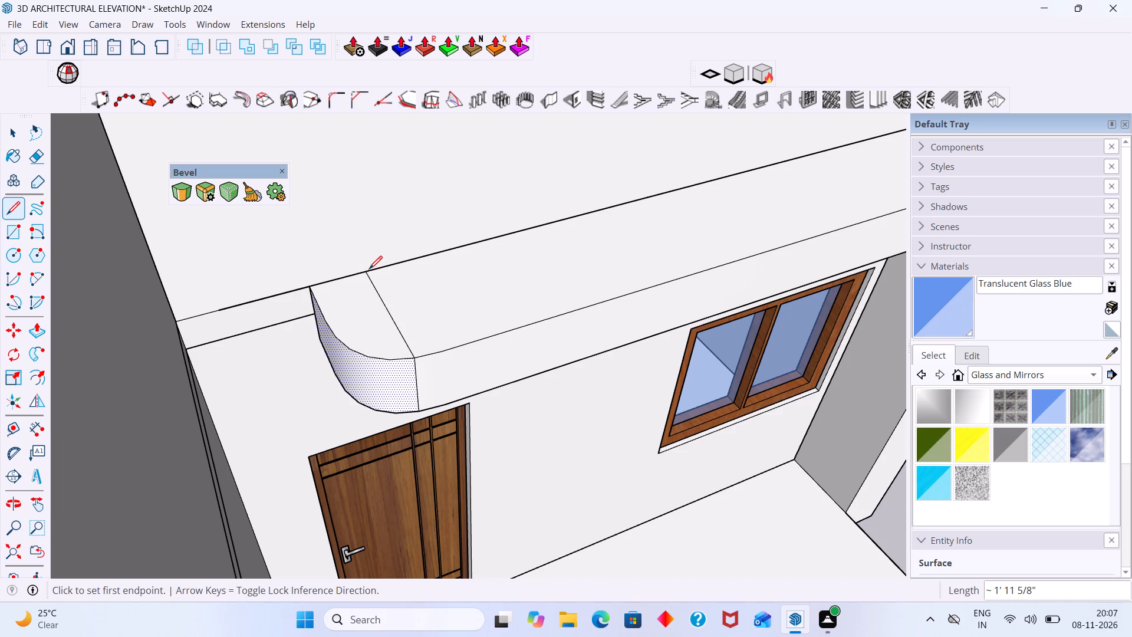
{"action": "key", "text": "space"}
Delete the upper face and the curved front face of the beam's rounded end.
{"action": "middle_click_drag", "start_coordinate": [391, 370], "coordinate": [372, 340]}
{"action": "left_click", "coordinate": [370, 323]}
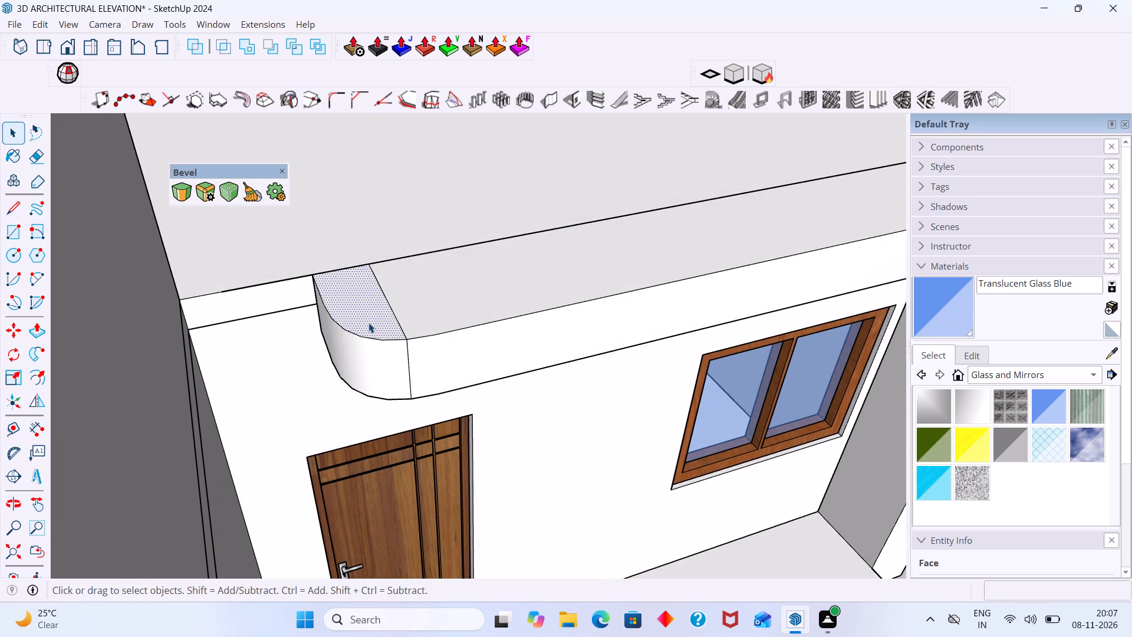
{"action": "key", "text": "Delete"}
{"action": "left_click", "coordinate": [371, 343]}
{"action": "key", "text": "Delete"}
Draw a line about 1' 11 5/8" across the beam's underside, from the start of the rounded end back to the wall.
{"action": "scroll", "coordinate": [370, 346], "scroll_direction": "down", "scroll_amount": 1}
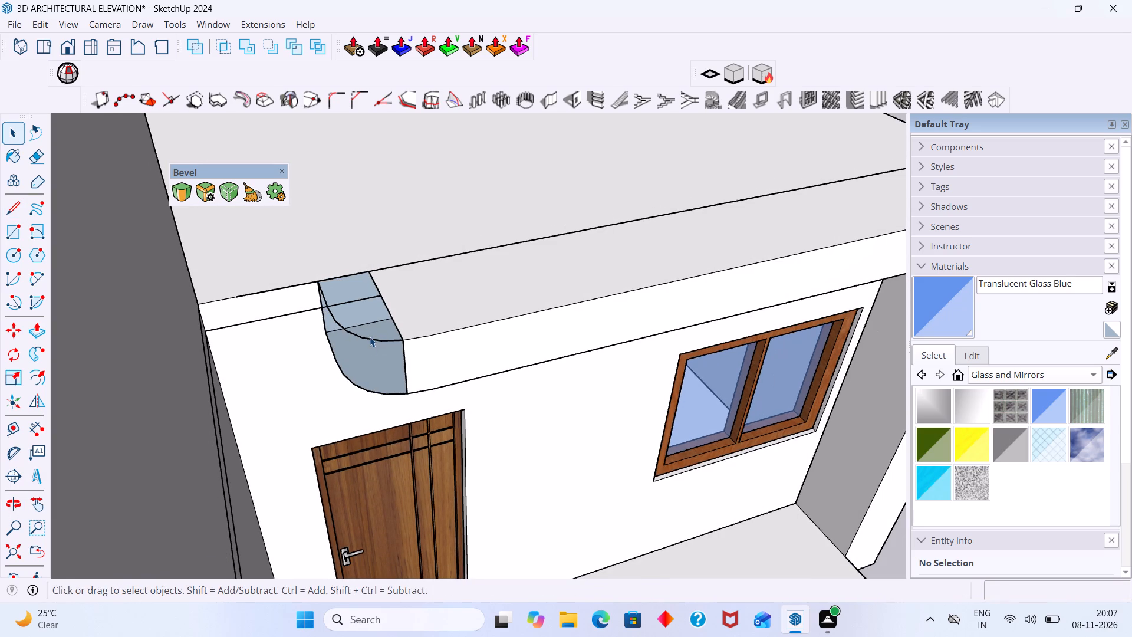
{"action": "left_click", "coordinate": [370, 337]}
{"action": "middle_click_drag", "start_coordinate": [390, 377], "coordinate": [374, 297]}
{"action": "middle_click_drag", "start_coordinate": [386, 326], "coordinate": [384, 278]}
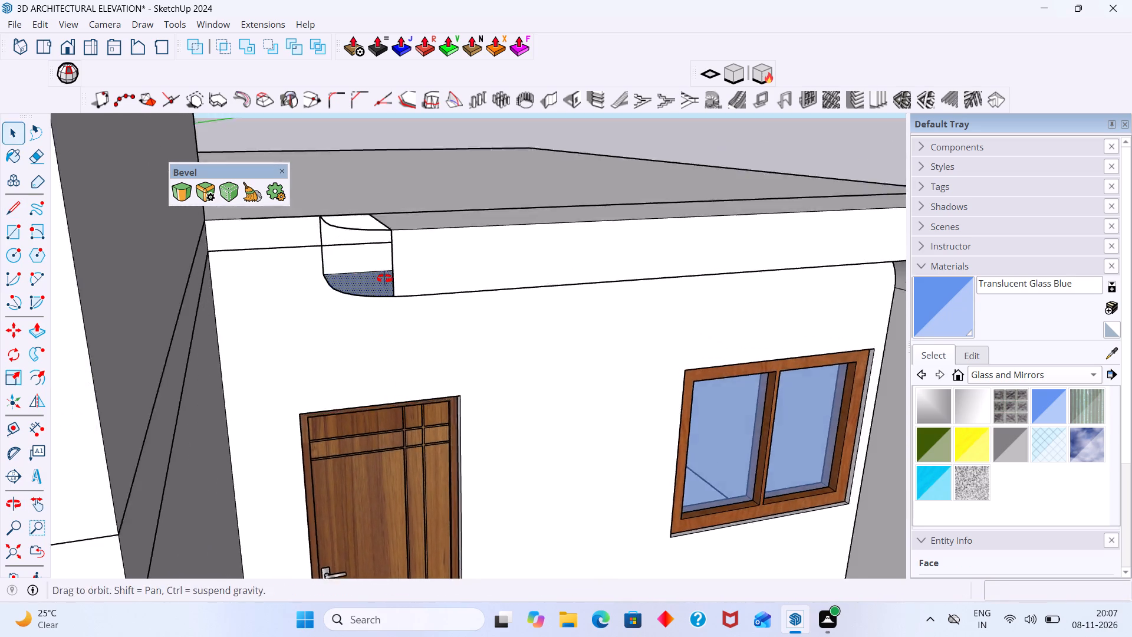
{"action": "middle_click_drag", "start_coordinate": [384, 278], "coordinate": [383, 268]}
{"action": "middle_click_drag", "start_coordinate": [381, 325], "coordinate": [382, 241]}
{"action": "middle_click_drag", "start_coordinate": [412, 254], "coordinate": [412, 203]}
{"action": "key", "text": "l"}
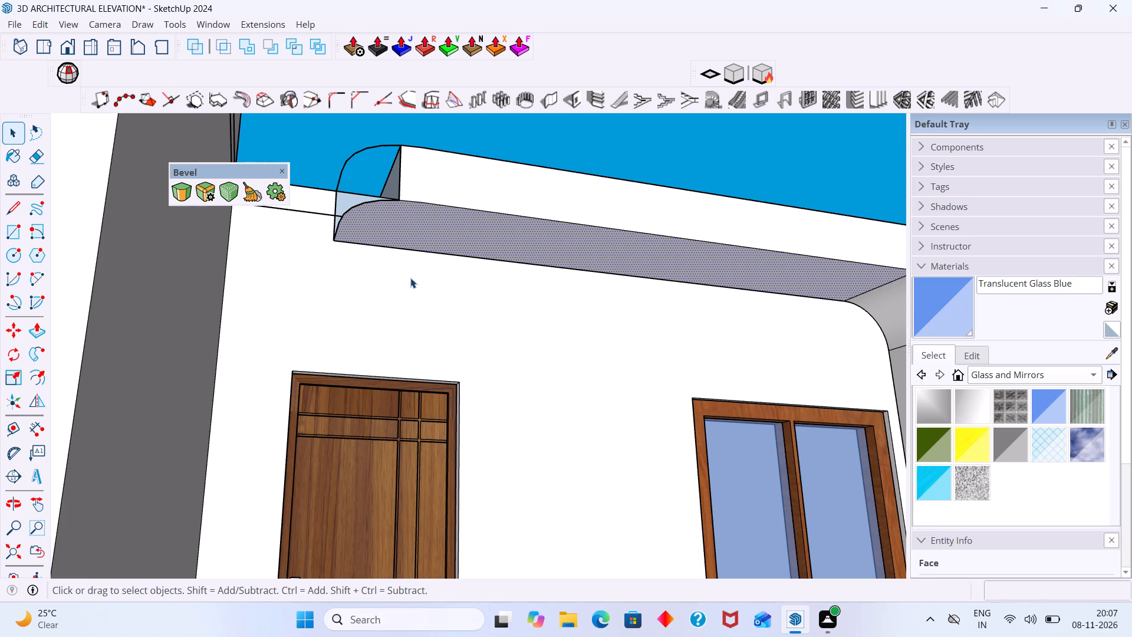
{"action": "left_click", "coordinate": [402, 199]}
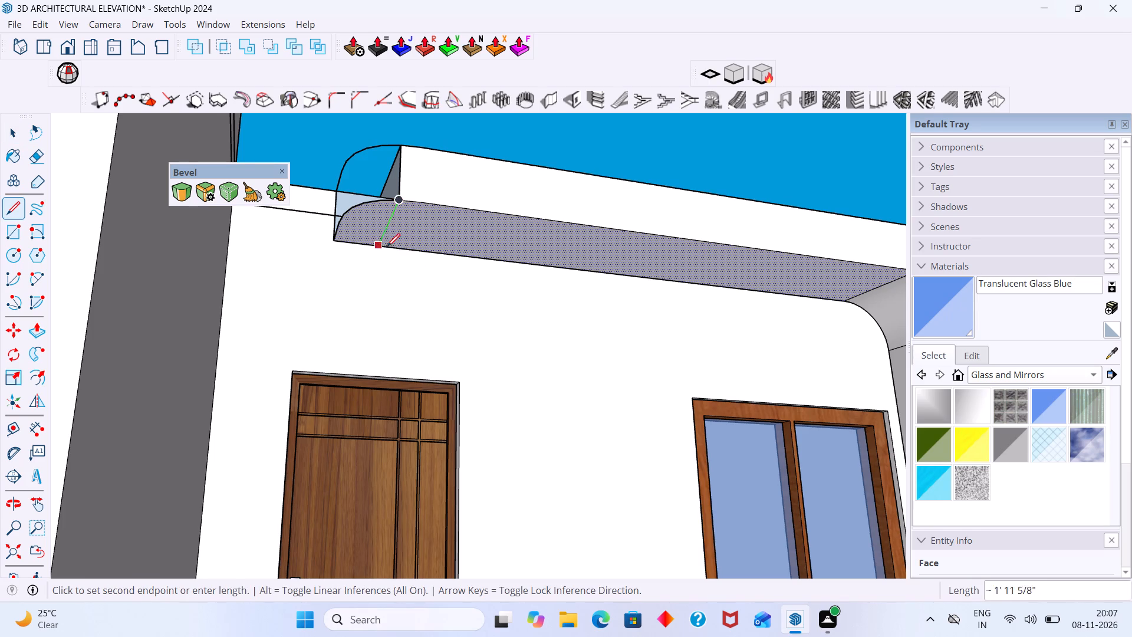
{"action": "middle_click_drag", "start_coordinate": [387, 245], "coordinate": [381, 172]}
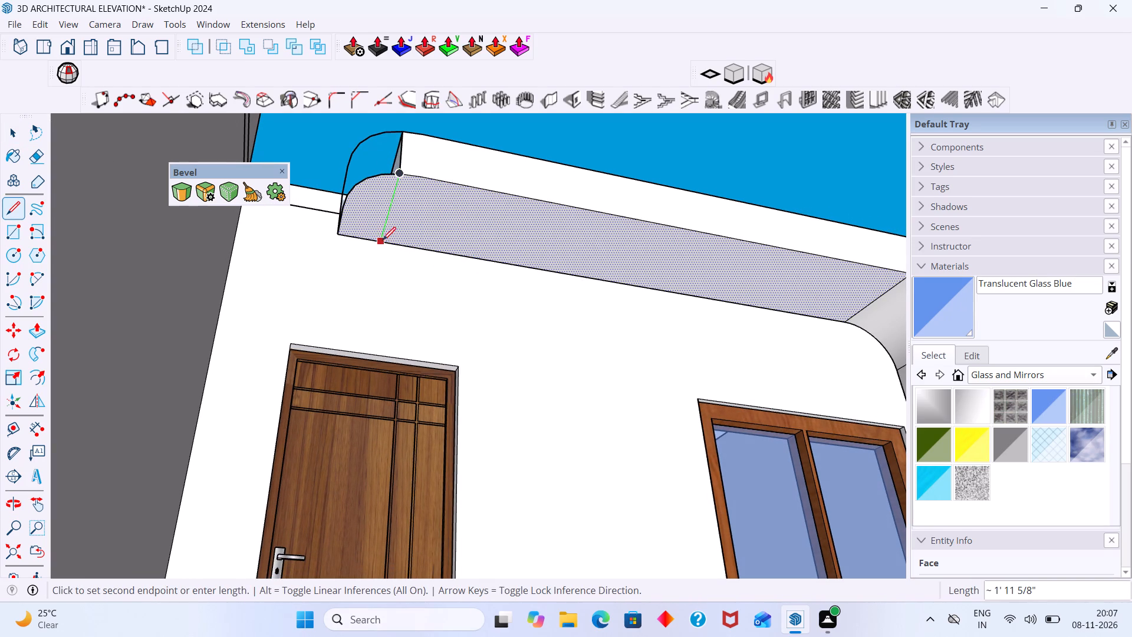
{"action": "left_click", "coordinate": [379, 240]}
{"action": "key", "text": "space"}
Delete the underside face of the top beam's rounded end near the taller block.
{"action": "left_click", "coordinate": [367, 225]}
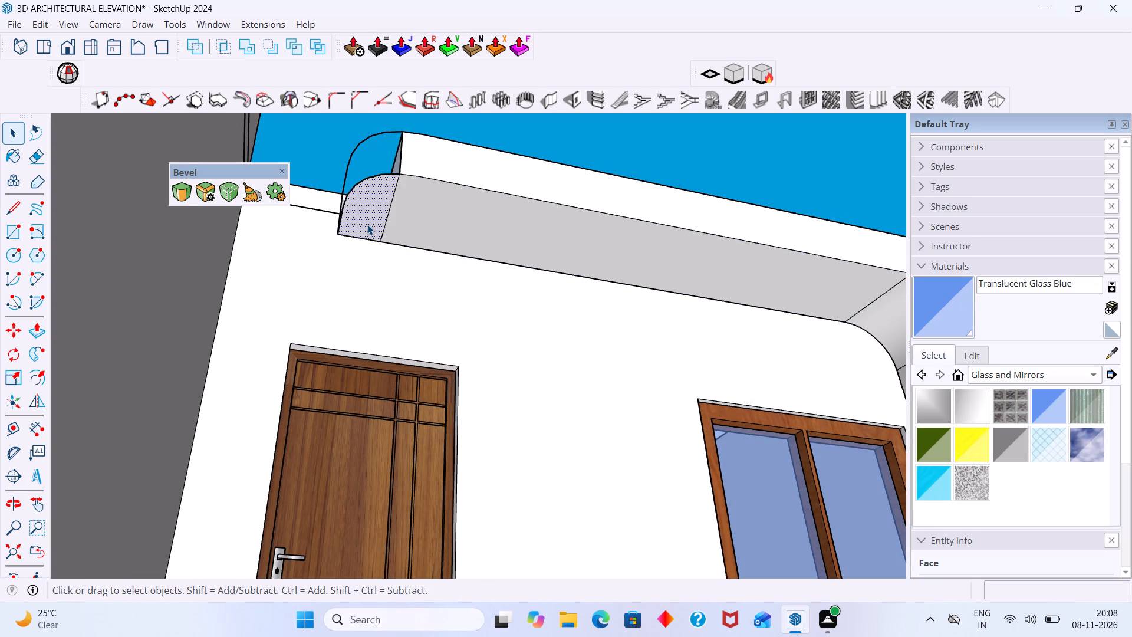
{"action": "key", "text": "Delete"}
Erase the upper curved edge left from the beam's removed rounded end, keeping the wall line behind it.
{"action": "middle_click_drag", "start_coordinate": [373, 239], "coordinate": [381, 386]}
{"action": "middle_click_drag", "start_coordinate": [393, 304], "coordinate": [396, 378]}
{"action": "scroll", "coordinate": [373, 229], "scroll_direction": "up", "scroll_amount": 2}
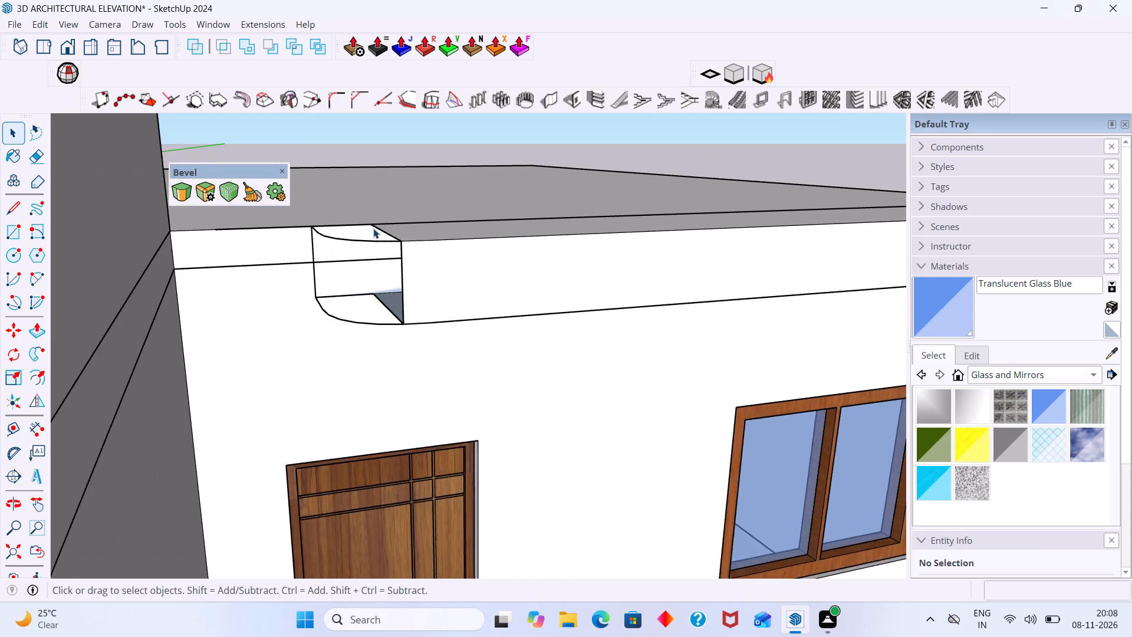
{"action": "scroll", "coordinate": [373, 228], "scroll_direction": "up", "scroll_amount": 1}
{"action": "middle_click_drag", "start_coordinate": [378, 249], "coordinate": [358, 281]}
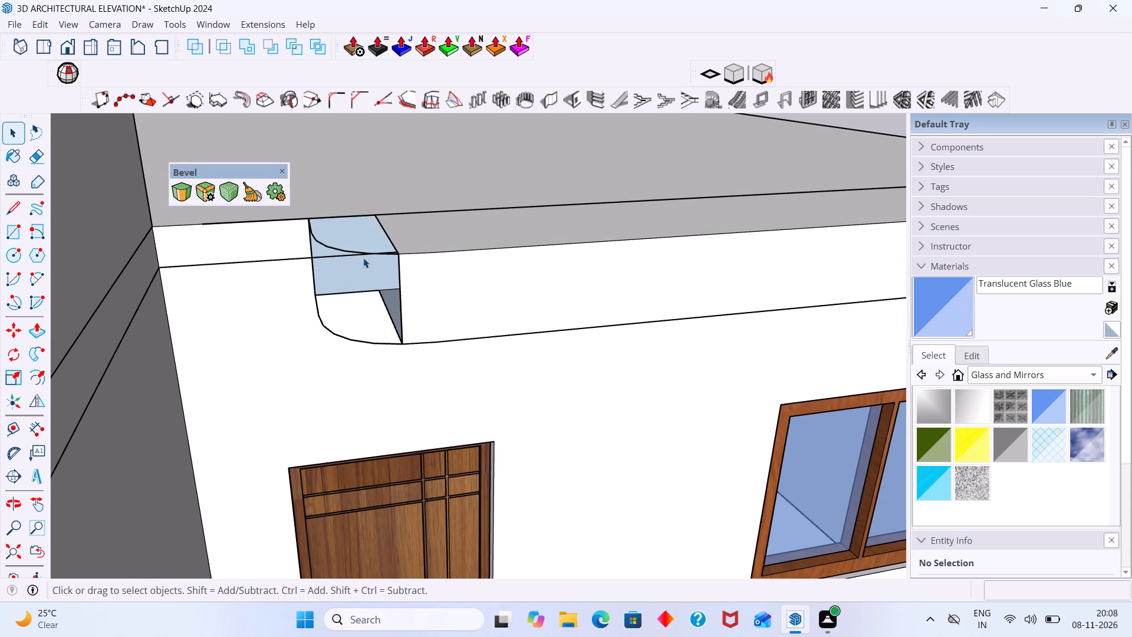
{"action": "left_click", "coordinate": [364, 251]}
{"action": "key", "text": "Delete"}
{"action": "key", "text": "e"}
{"action": "left_click_drag", "start_coordinate": [361, 240], "coordinate": [325, 251]}
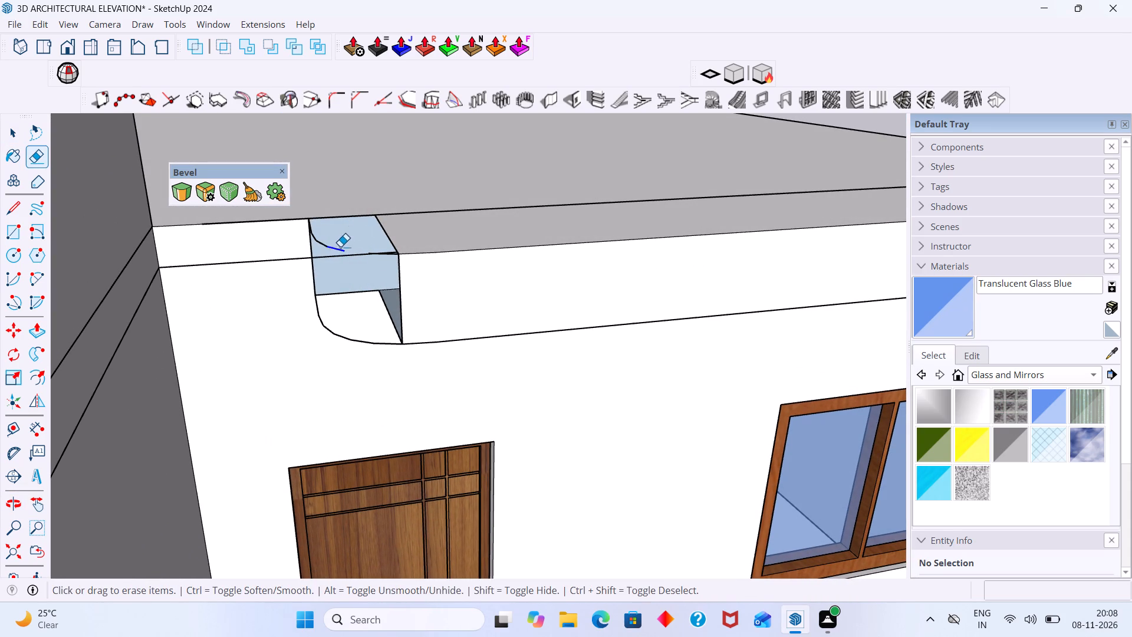
{"action": "left_click_drag", "start_coordinate": [344, 239], "coordinate": [340, 256]}
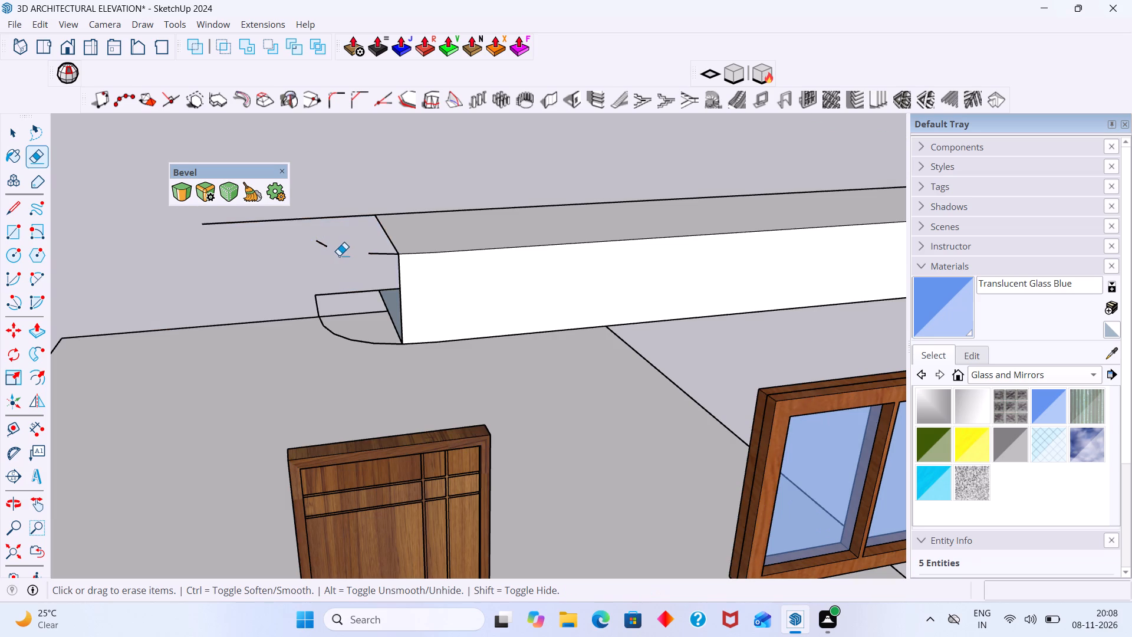
{"action": "key", "text": "ctrl+z"}
{"action": "left_click_drag", "start_coordinate": [333, 247], "coordinate": [318, 239]}
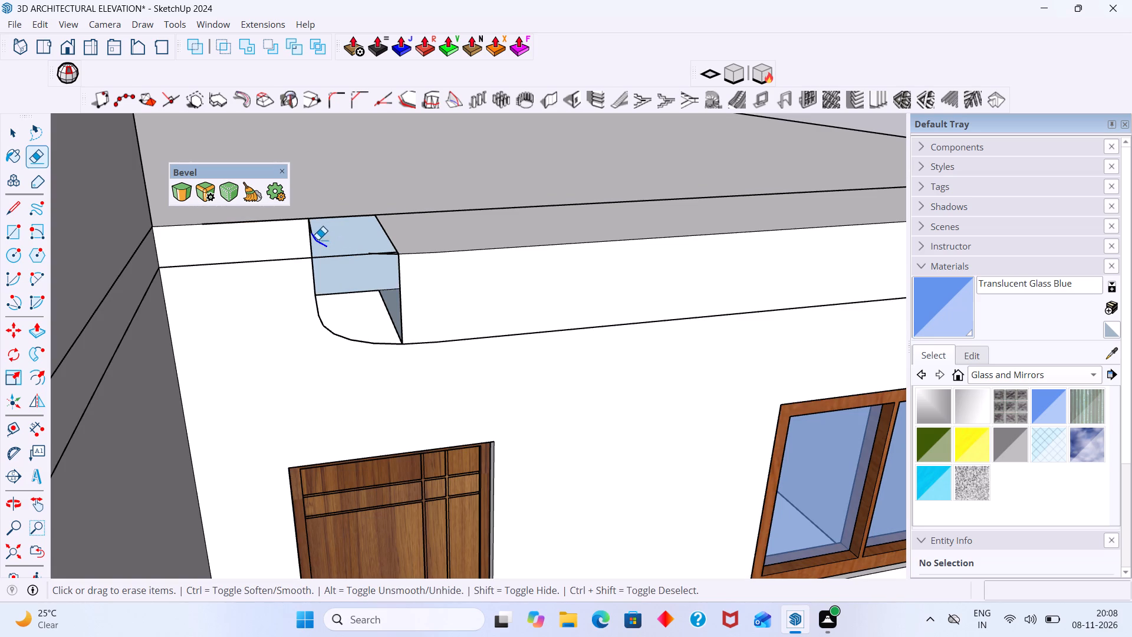
{"action": "left_click_drag", "start_coordinate": [318, 239], "coordinate": [313, 235]}
{"action": "left_click", "coordinate": [376, 254]}
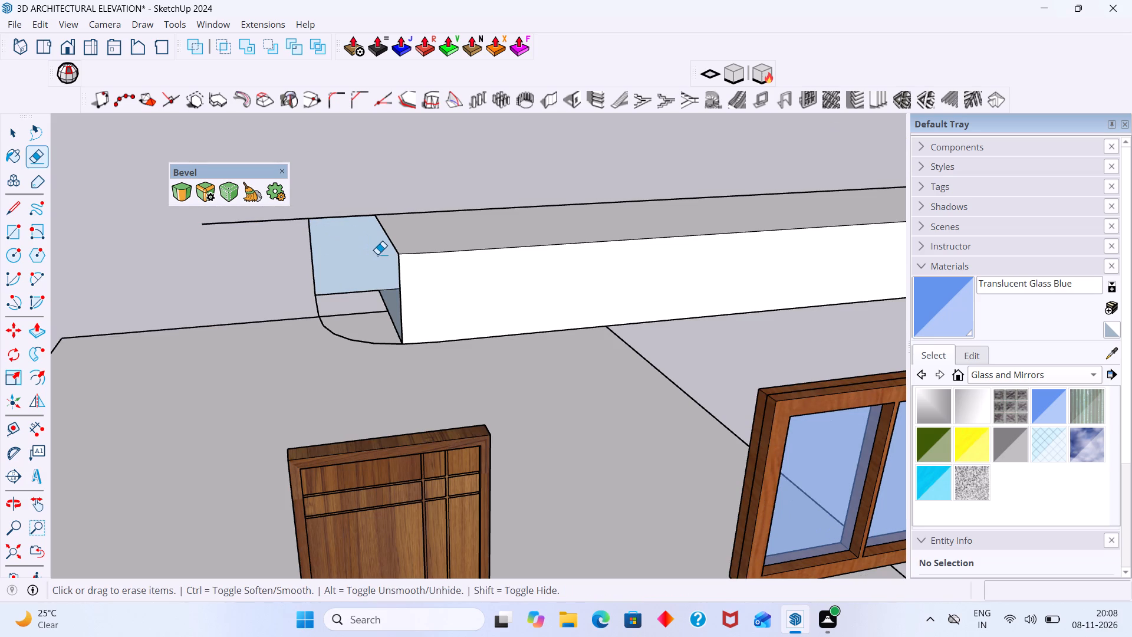
{"action": "key", "text": "ctrl+z"}
Erase the lower curved edge of the removed rounded end and its straight edge along the wall.
{"action": "left_click_drag", "start_coordinate": [380, 344], "coordinate": [348, 337]}
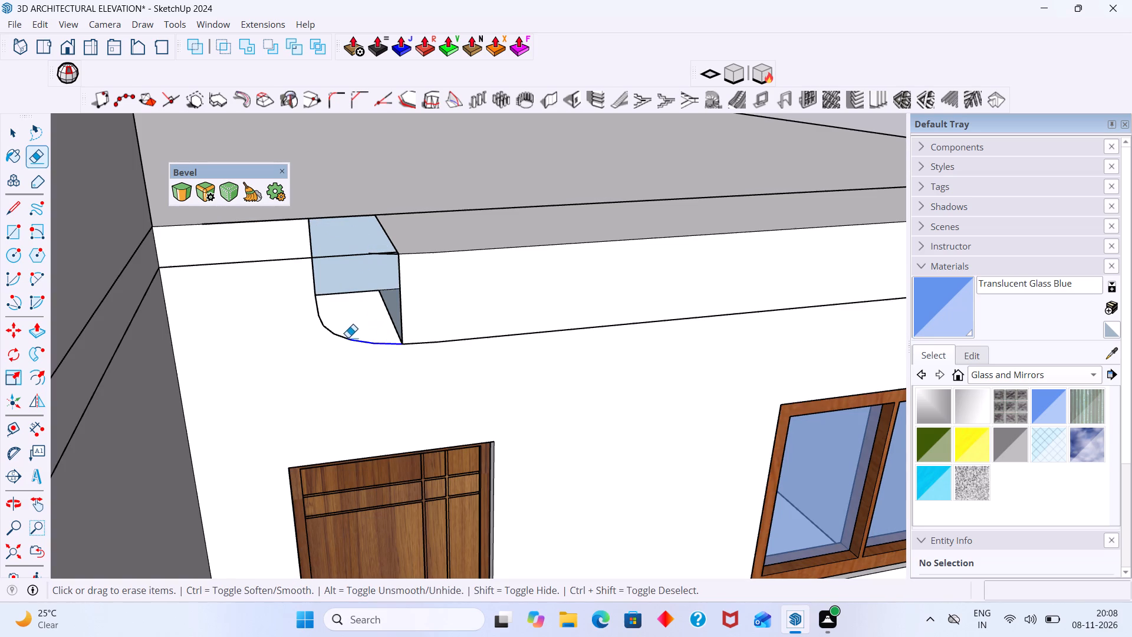
{"action": "left_click_drag", "start_coordinate": [348, 337], "coordinate": [315, 306]}
{"action": "left_click", "coordinate": [343, 294]}
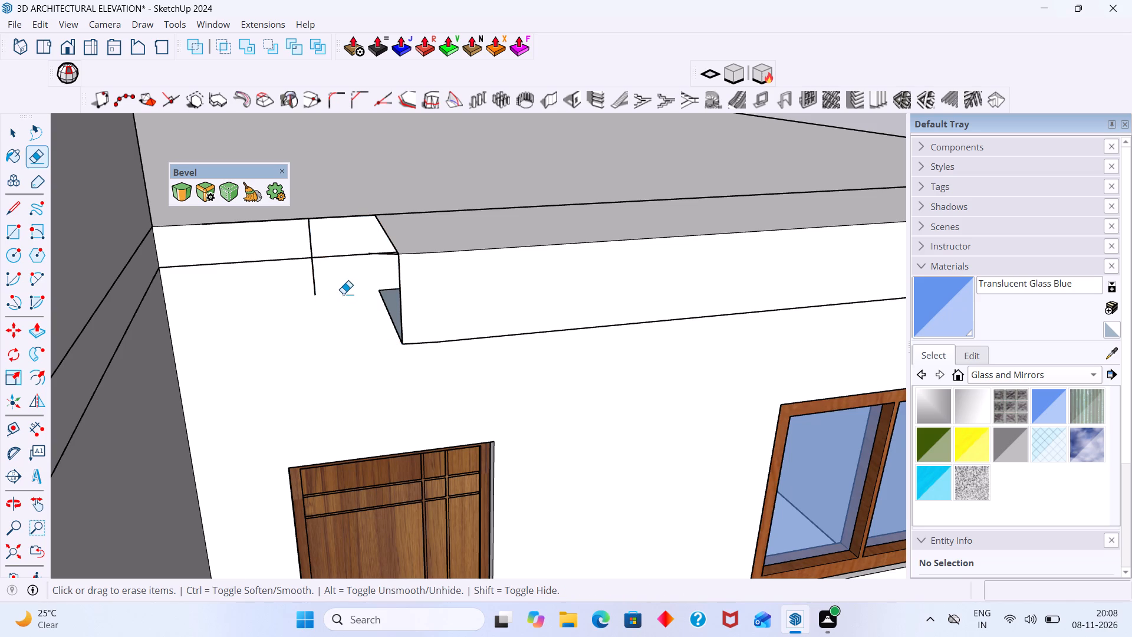
Erase the crosswise underside line and the leftover short front edges at the beam's cut end.
{"action": "scroll", "coordinate": [357, 293], "scroll_direction": "down", "scroll_amount": 2}
{"action": "middle_click_drag", "start_coordinate": [363, 293], "coordinate": [383, 356]}
{"action": "scroll", "coordinate": [399, 295], "scroll_direction": "up", "scroll_amount": 4}
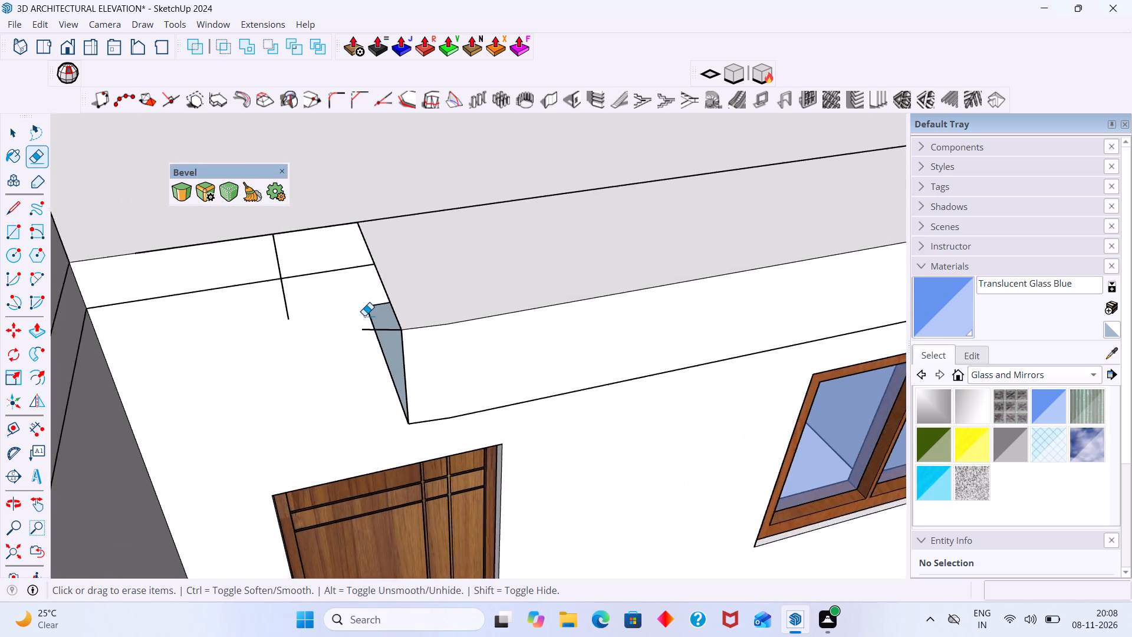
{"action": "scroll", "coordinate": [364, 316], "scroll_direction": "up", "scroll_amount": 1}
{"action": "left_click", "coordinate": [377, 332]}
{"action": "scroll", "coordinate": [377, 330], "scroll_direction": "down", "scroll_amount": 2}
{"action": "middle_click_drag", "start_coordinate": [377, 318], "coordinate": [383, 314]}
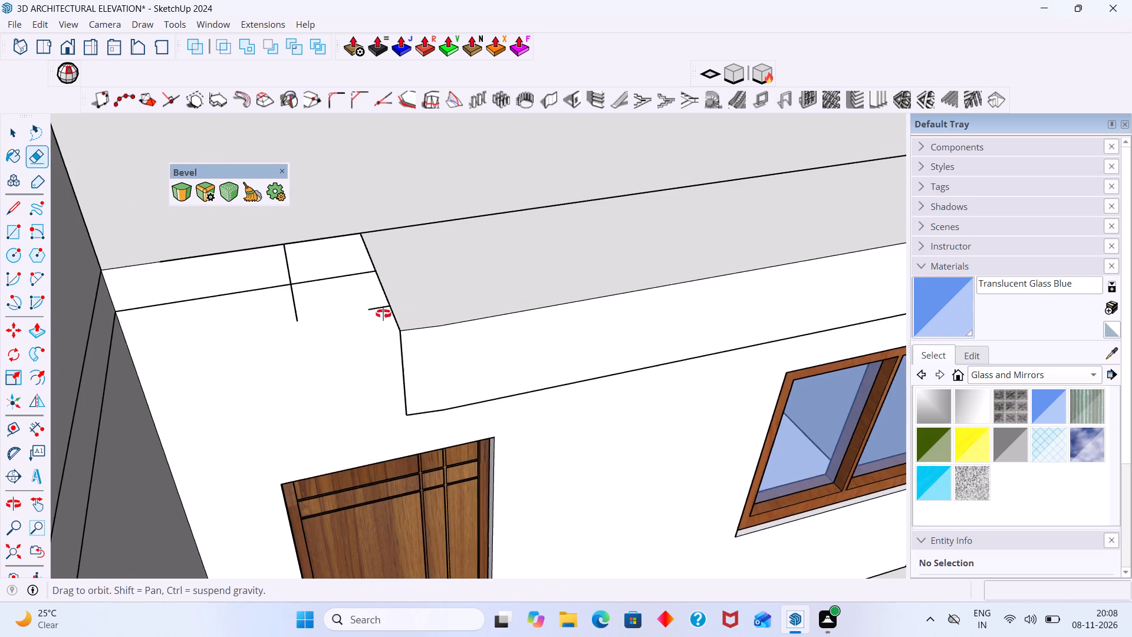
{"action": "middle_click_drag", "start_coordinate": [383, 314], "coordinate": [404, 271]}
{"action": "scroll", "coordinate": [456, 367], "scroll_direction": "up", "scroll_amount": 2}
{"action": "middle_click_drag", "start_coordinate": [430, 362], "coordinate": [367, 369]}
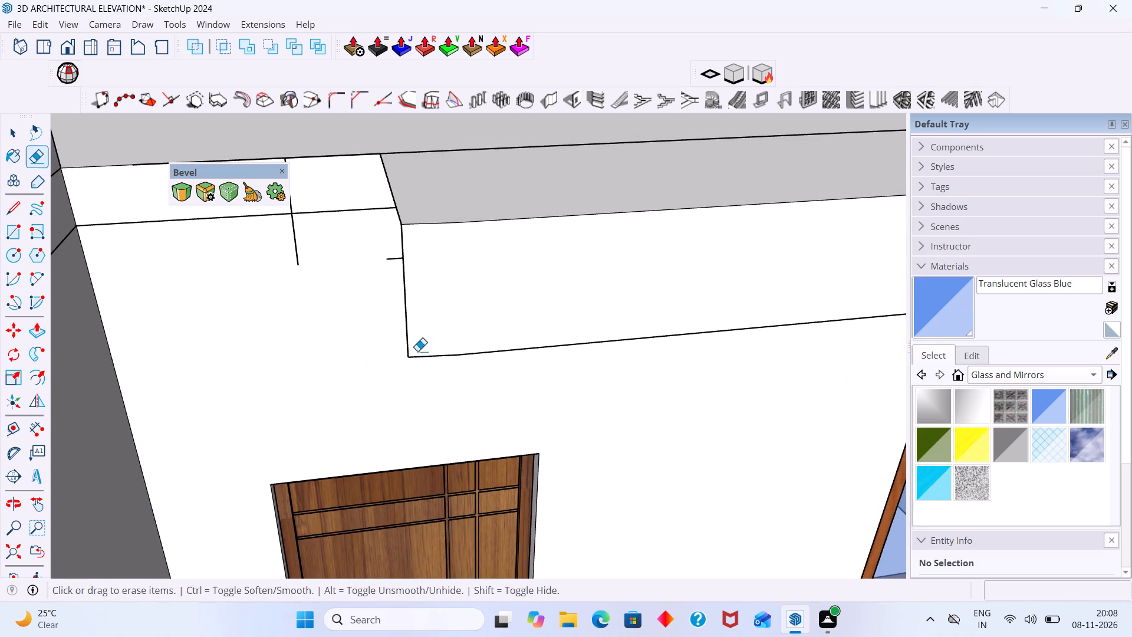
{"action": "left_click", "coordinate": [419, 355]}
{"action": "left_click_drag", "start_coordinate": [435, 252], "coordinate": [419, 272]}
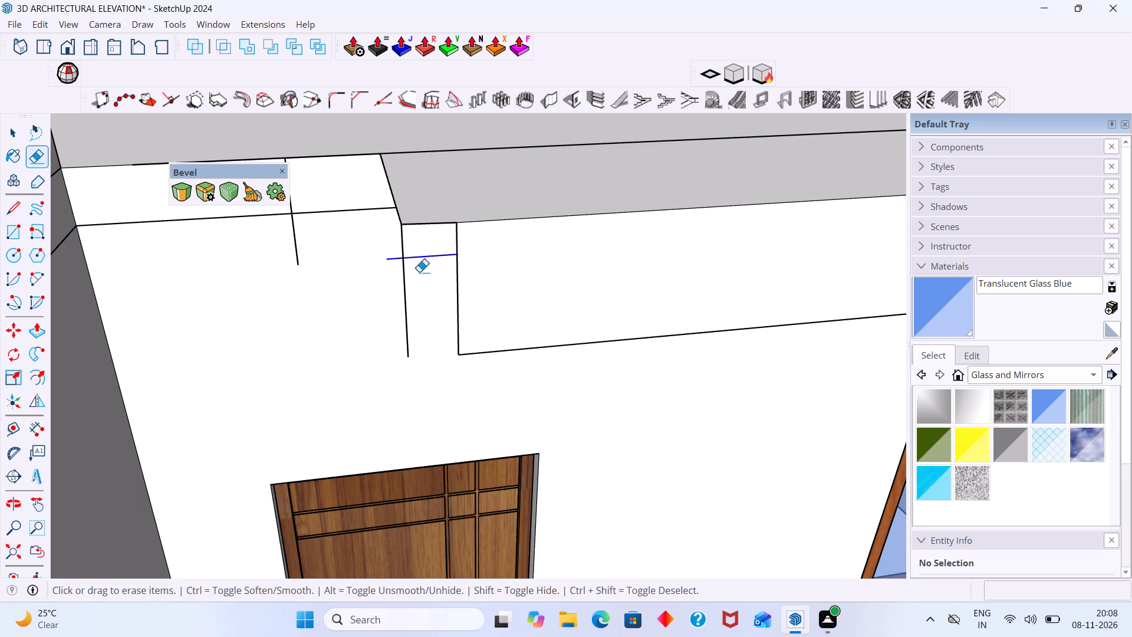
{"action": "left_click_drag", "start_coordinate": [419, 272], "coordinate": [400, 285]}
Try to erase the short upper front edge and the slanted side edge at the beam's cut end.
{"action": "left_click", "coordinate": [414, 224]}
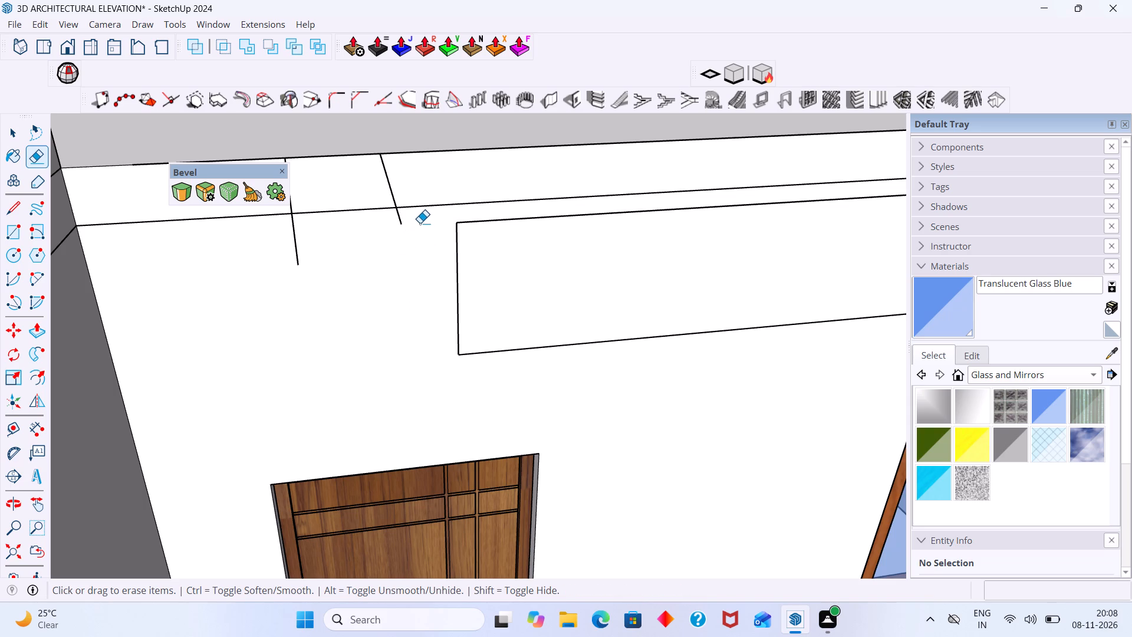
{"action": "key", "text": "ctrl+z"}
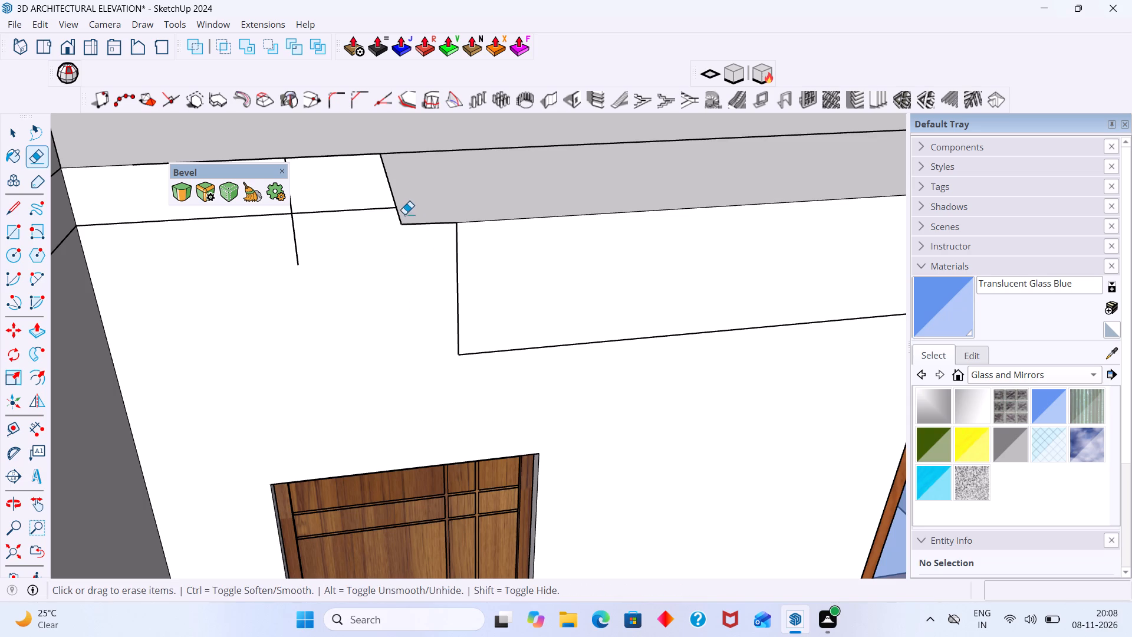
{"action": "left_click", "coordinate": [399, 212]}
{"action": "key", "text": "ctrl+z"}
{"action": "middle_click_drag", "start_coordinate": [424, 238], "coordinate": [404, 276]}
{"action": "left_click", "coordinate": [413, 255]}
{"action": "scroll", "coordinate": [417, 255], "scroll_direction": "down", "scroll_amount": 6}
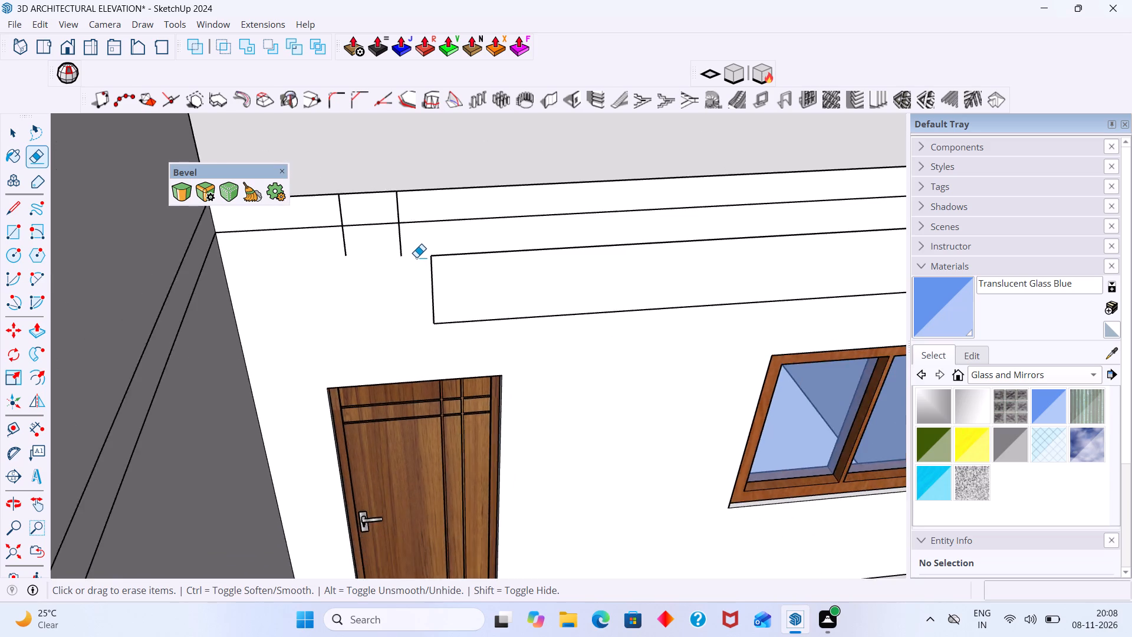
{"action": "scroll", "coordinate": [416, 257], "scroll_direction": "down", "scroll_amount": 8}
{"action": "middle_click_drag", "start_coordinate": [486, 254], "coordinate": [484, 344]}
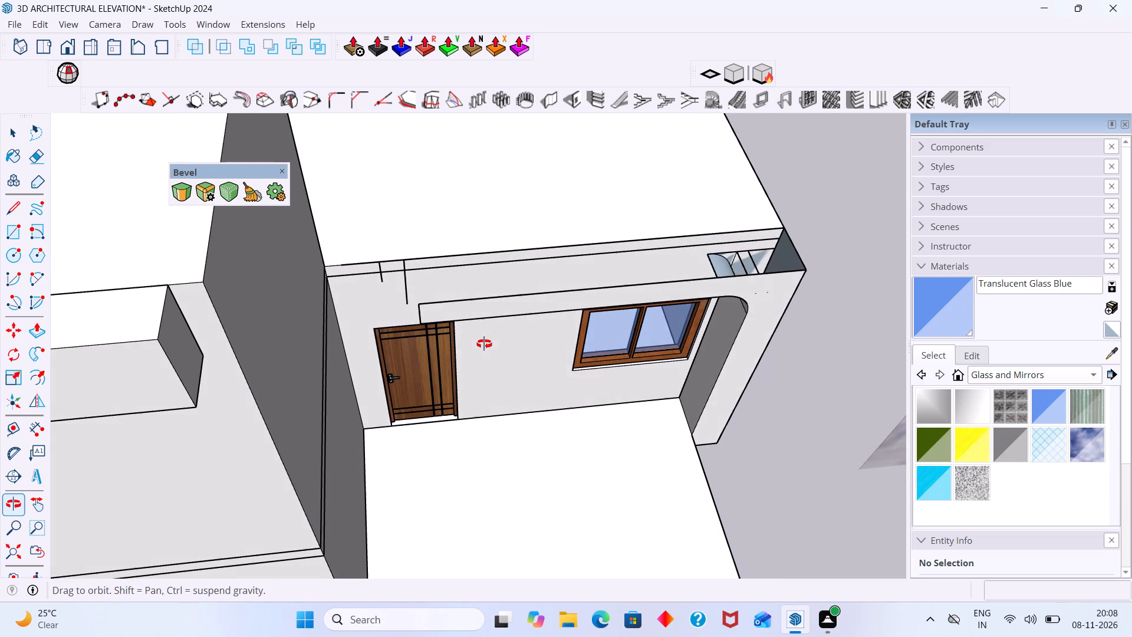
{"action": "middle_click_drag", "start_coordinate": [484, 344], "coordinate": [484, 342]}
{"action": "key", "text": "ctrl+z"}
Draw a line across the beam's upper face from the front face's top corner at the cut end back to the roof edge.
{"action": "middle_click_drag", "start_coordinate": [562, 316], "coordinate": [614, 272]}
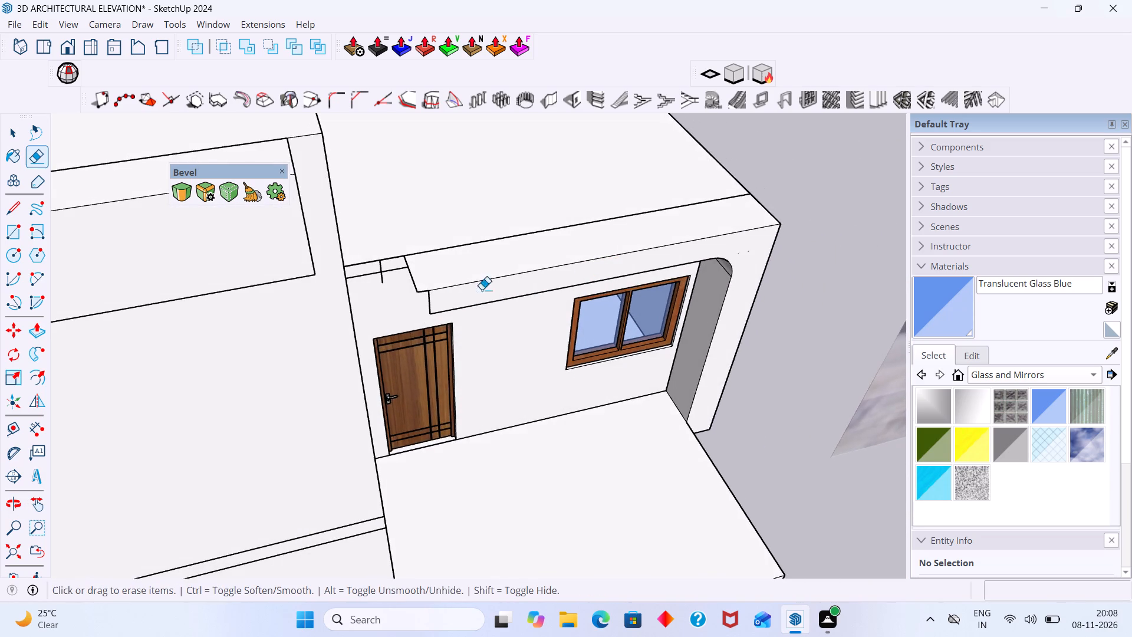
{"action": "scroll", "coordinate": [450, 294], "scroll_direction": "up", "scroll_amount": 1}
{"action": "key", "text": "l"}
{"action": "scroll", "coordinate": [430, 300], "scroll_direction": "up", "scroll_amount": 3}
{"action": "left_click", "coordinate": [424, 288]}
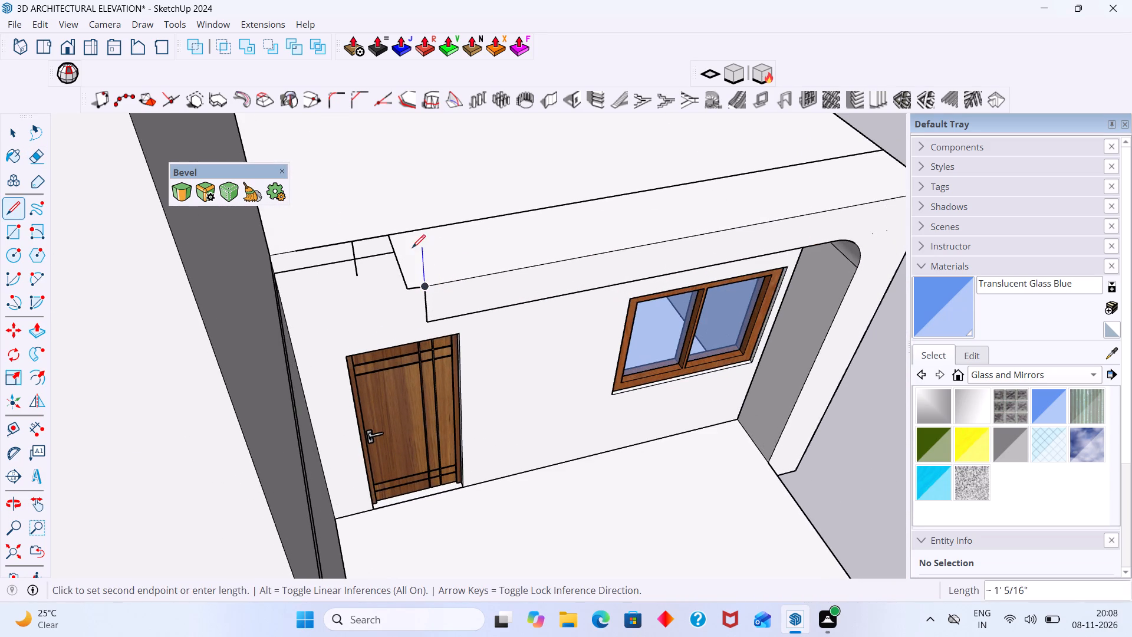
{"action": "left_click", "coordinate": [401, 234]}
{"action": "key", "text": "space"}
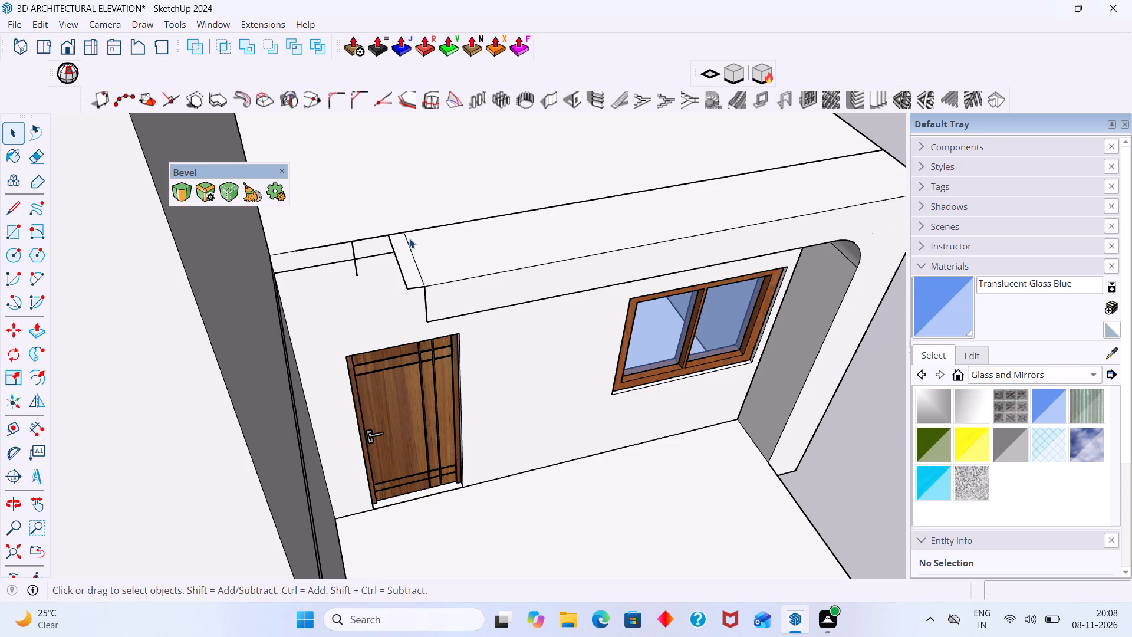
Delete the old crosswise edge and the short front edge that extend past the new line at the beam's end.
{"action": "middle_click_drag", "start_coordinate": [407, 252], "coordinate": [391, 286]}
{"action": "left_click", "coordinate": [392, 278]}
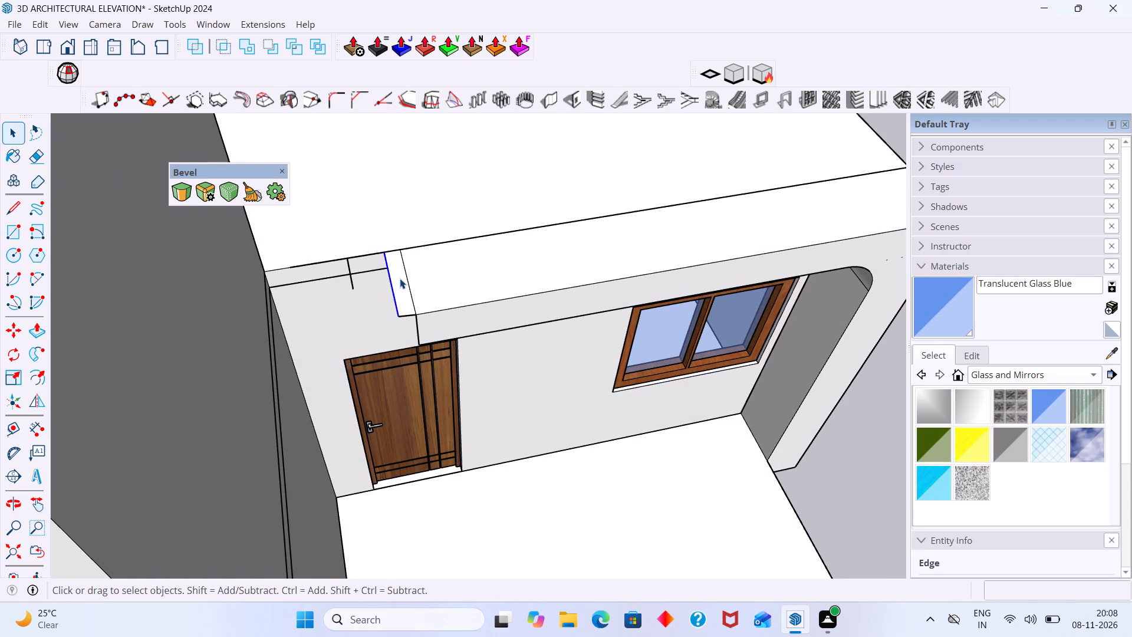
{"action": "key", "text": "Delete"}
{"action": "left_click", "coordinate": [407, 316]}
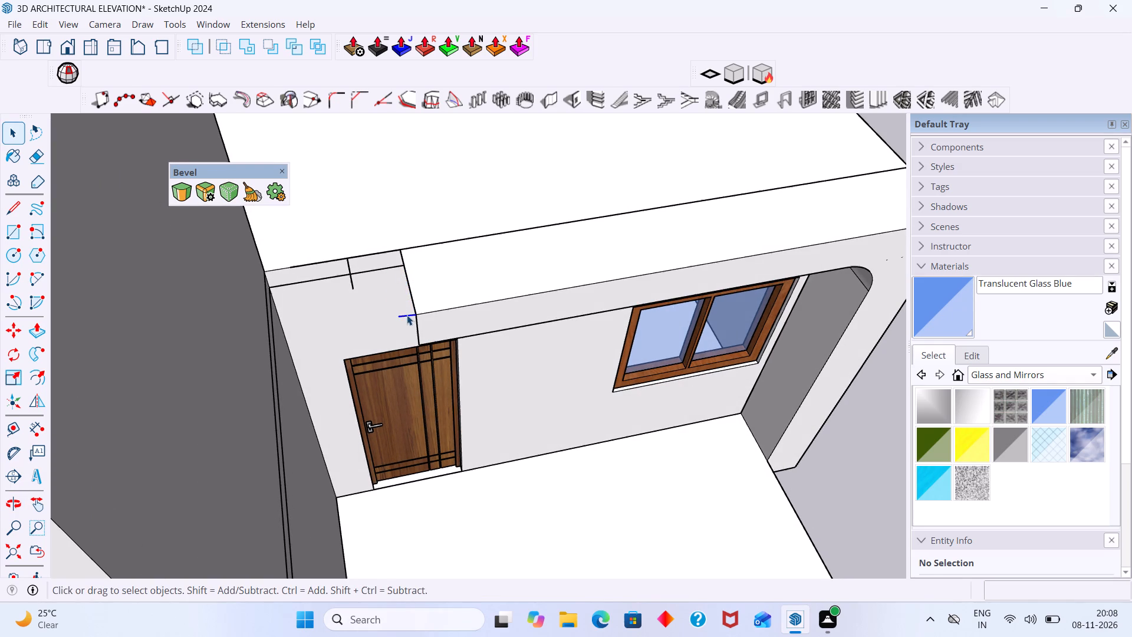
{"action": "key", "text": "Delete"}
Erase the stray vertical line left on the wall above the door, keeping the roof edge.
{"action": "middle_click_drag", "start_coordinate": [397, 301], "coordinate": [431, 271]}
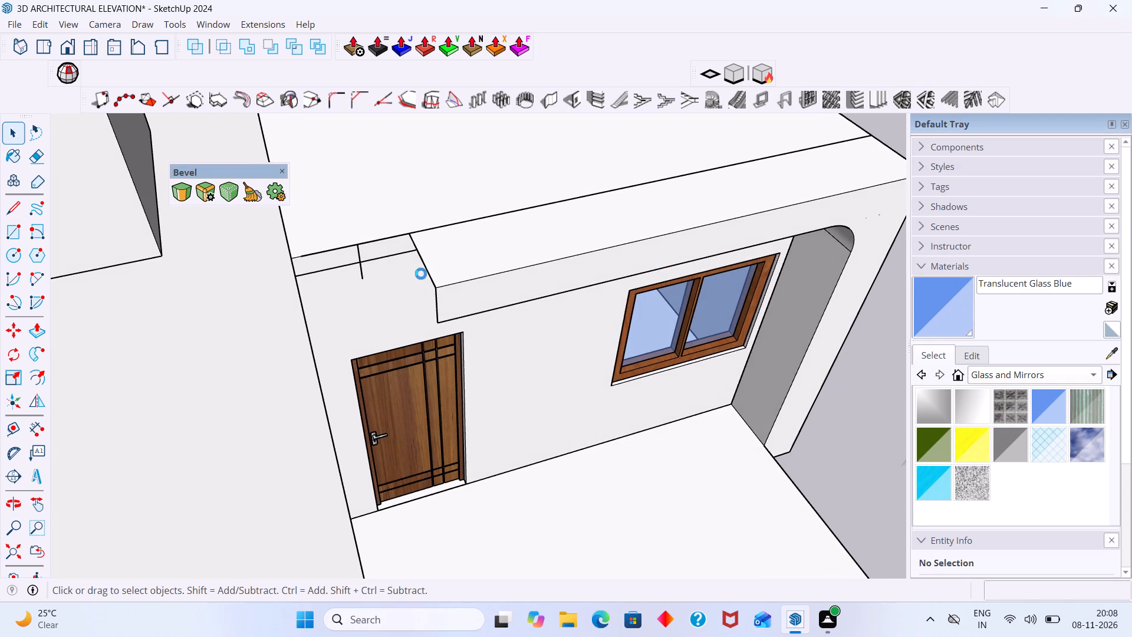
{"action": "key", "text": "e"}
{"action": "left_click", "coordinate": [394, 237]}
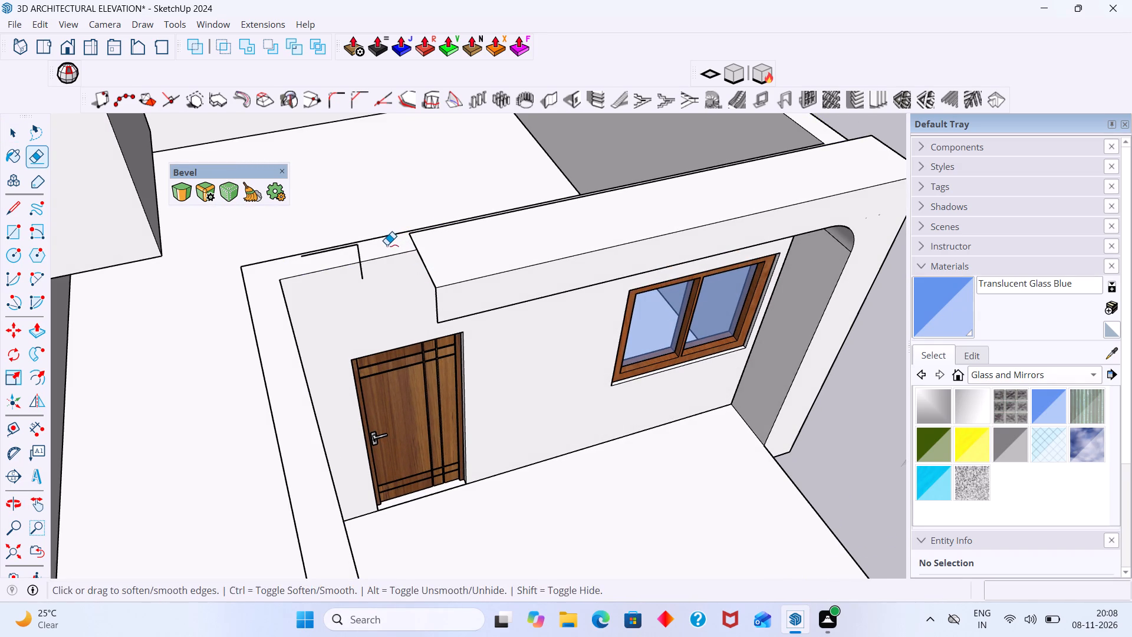
{"action": "key", "text": "ctrl+z"}
{"action": "left_click_drag", "start_coordinate": [364, 252], "coordinate": [357, 258]}
{"action": "scroll", "coordinate": [374, 268], "scroll_direction": "down", "scroll_amount": 3}
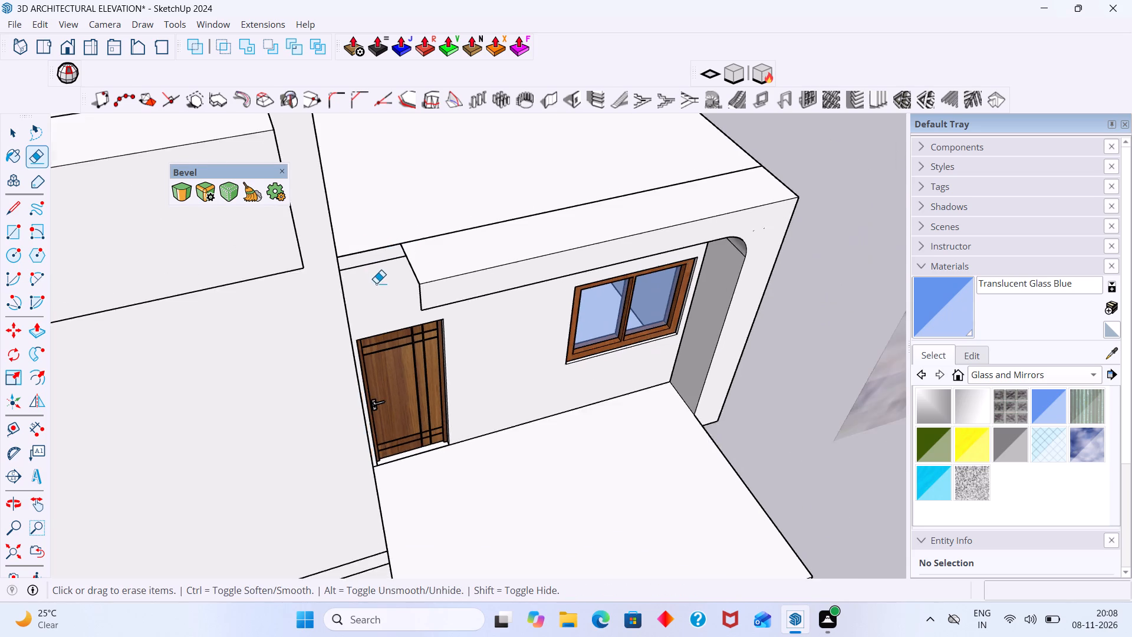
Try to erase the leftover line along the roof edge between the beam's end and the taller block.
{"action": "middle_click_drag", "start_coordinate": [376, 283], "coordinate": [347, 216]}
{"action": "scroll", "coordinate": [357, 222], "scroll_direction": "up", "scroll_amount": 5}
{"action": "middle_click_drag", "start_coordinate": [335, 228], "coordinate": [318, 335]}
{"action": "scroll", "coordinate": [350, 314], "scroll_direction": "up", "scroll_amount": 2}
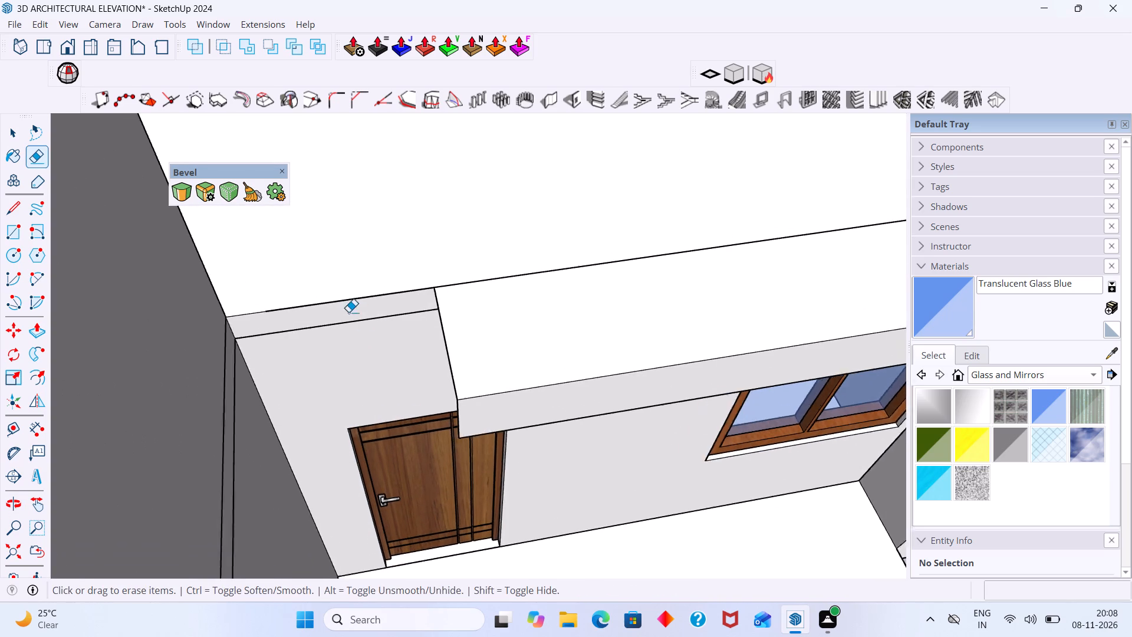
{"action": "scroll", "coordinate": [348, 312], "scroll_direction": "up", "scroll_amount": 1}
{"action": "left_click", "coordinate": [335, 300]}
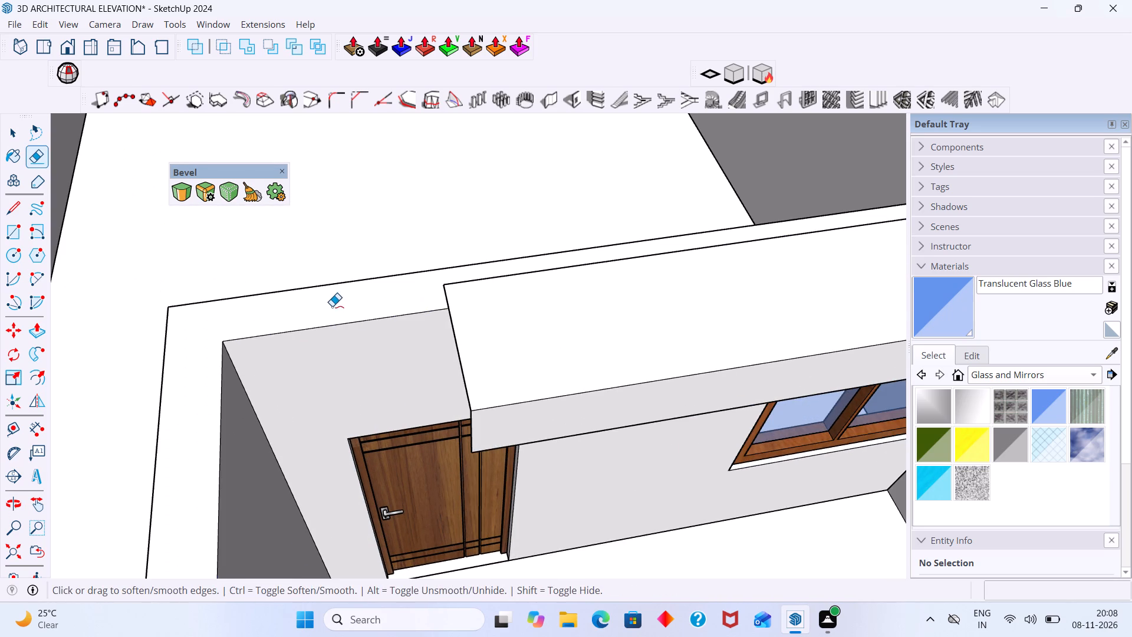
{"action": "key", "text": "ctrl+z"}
Open the group containing the roof edge and select its connected geometry to check which edges belong to it.
{"action": "key", "text": "space"}
{"action": "left_click", "coordinate": [342, 294]}
{"action": "left_click", "coordinate": [343, 296]}
{"action": "double_click", "coordinate": [343, 295]}
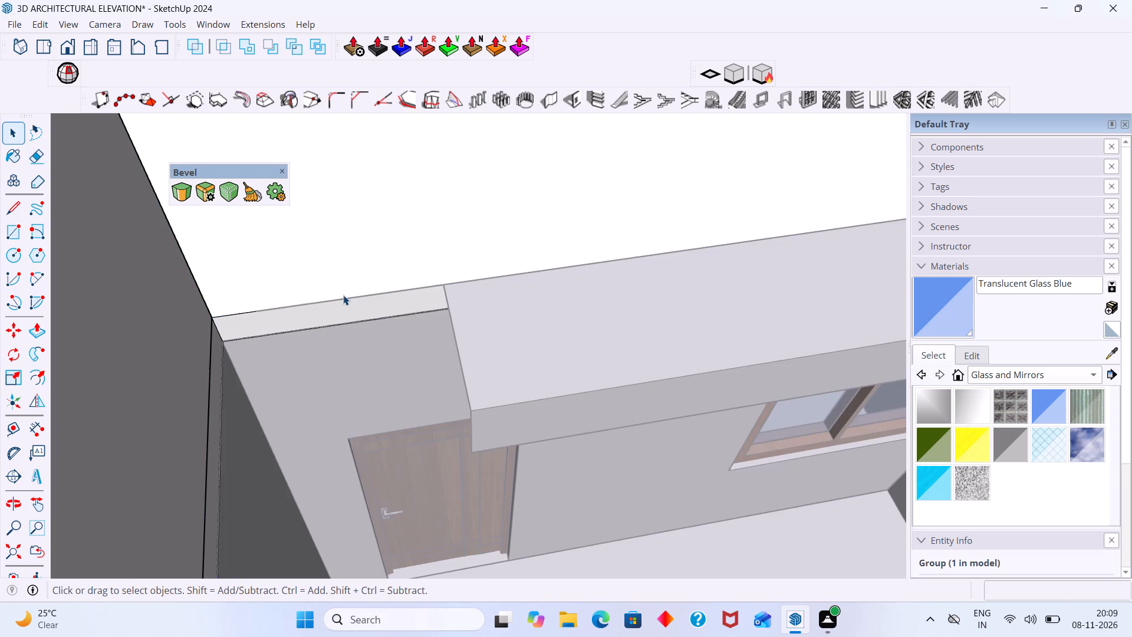
{"action": "scroll", "coordinate": [344, 295], "scroll_direction": "down", "scroll_amount": 10}
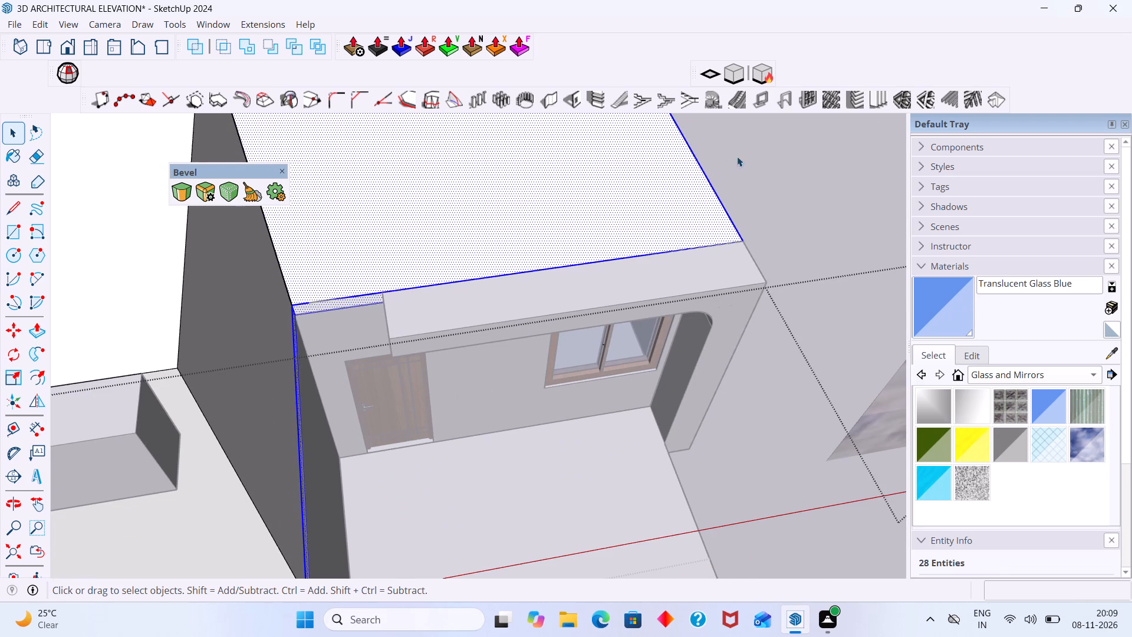
{"action": "left_click", "coordinate": [762, 153]}
{"action": "left_click", "coordinate": [729, 211]}
{"action": "key", "text": "Escape"}
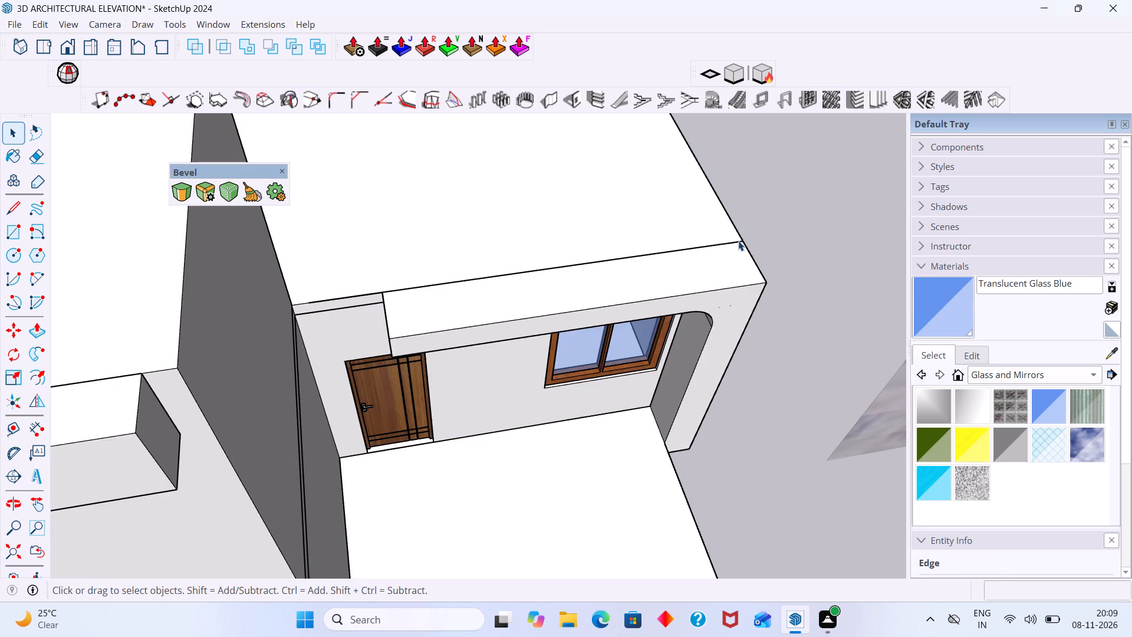
Examine the shortened top beam's end and underside from the front and from below.
{"action": "middle_click_drag", "start_coordinate": [616, 344], "coordinate": [647, 279]}
{"action": "middle_click_drag", "start_coordinate": [470, 321], "coordinate": [427, 197]}
{"action": "middle_click_drag", "start_coordinate": [419, 274], "coordinate": [409, 201]}
{"action": "scroll", "coordinate": [404, 217], "scroll_direction": "up", "scroll_amount": 3}
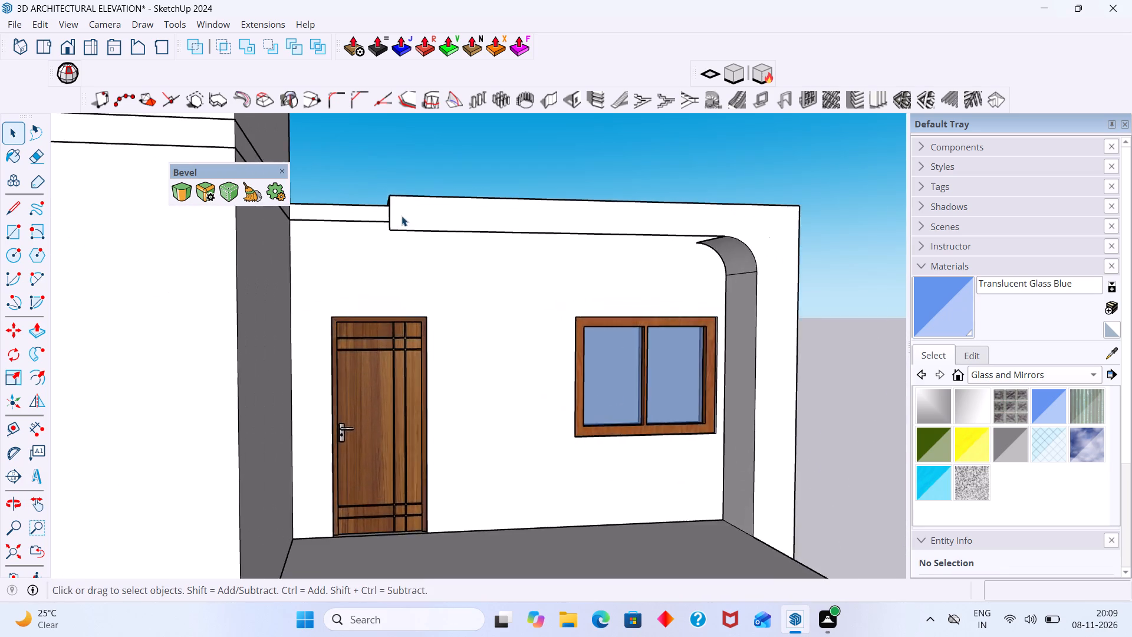
{"action": "scroll", "coordinate": [402, 216], "scroll_direction": "up", "scroll_amount": 2}
{"action": "middle_click_drag", "start_coordinate": [406, 230], "coordinate": [406, 211]}
{"action": "middle_click_drag", "start_coordinate": [380, 261], "coordinate": [379, 185]}
{"action": "scroll", "coordinate": [379, 185], "scroll_direction": "down", "scroll_amount": 7}
{"action": "middle_click_drag", "start_coordinate": [410, 228], "coordinate": [420, 163]}
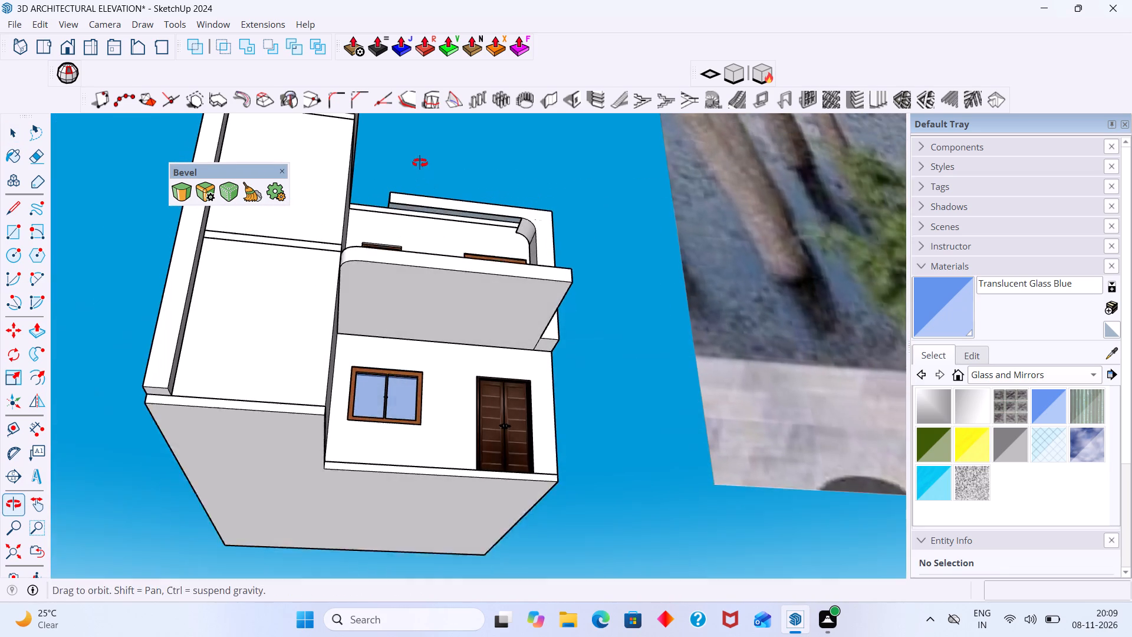
{"action": "middle_click_drag", "start_coordinate": [420, 163], "coordinate": [420, 159]}
{"action": "scroll", "coordinate": [419, 193], "scroll_direction": "up", "scroll_amount": 11}
{"action": "middle_click_drag", "start_coordinate": [388, 197], "coordinate": [386, 237]}
{"action": "scroll", "coordinate": [390, 189], "scroll_direction": "up", "scroll_amount": 4}
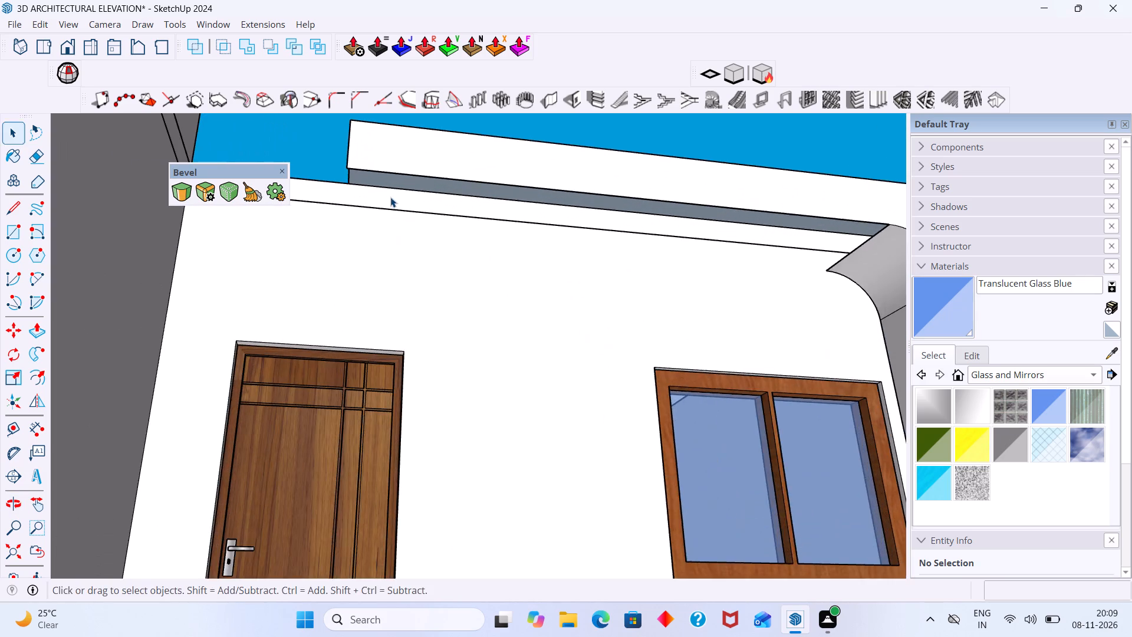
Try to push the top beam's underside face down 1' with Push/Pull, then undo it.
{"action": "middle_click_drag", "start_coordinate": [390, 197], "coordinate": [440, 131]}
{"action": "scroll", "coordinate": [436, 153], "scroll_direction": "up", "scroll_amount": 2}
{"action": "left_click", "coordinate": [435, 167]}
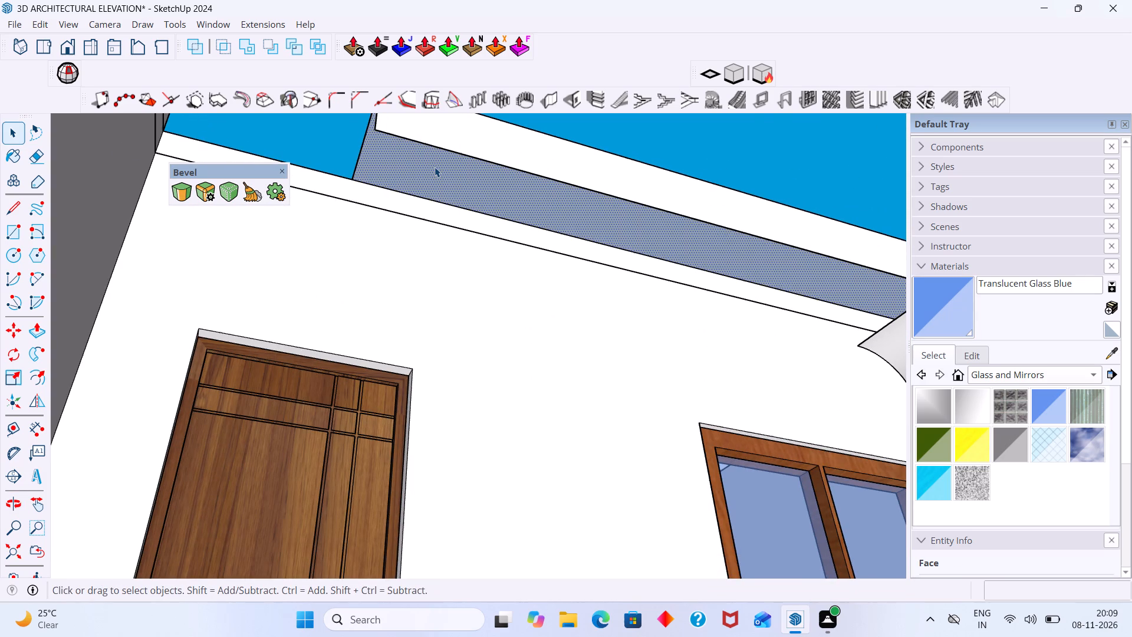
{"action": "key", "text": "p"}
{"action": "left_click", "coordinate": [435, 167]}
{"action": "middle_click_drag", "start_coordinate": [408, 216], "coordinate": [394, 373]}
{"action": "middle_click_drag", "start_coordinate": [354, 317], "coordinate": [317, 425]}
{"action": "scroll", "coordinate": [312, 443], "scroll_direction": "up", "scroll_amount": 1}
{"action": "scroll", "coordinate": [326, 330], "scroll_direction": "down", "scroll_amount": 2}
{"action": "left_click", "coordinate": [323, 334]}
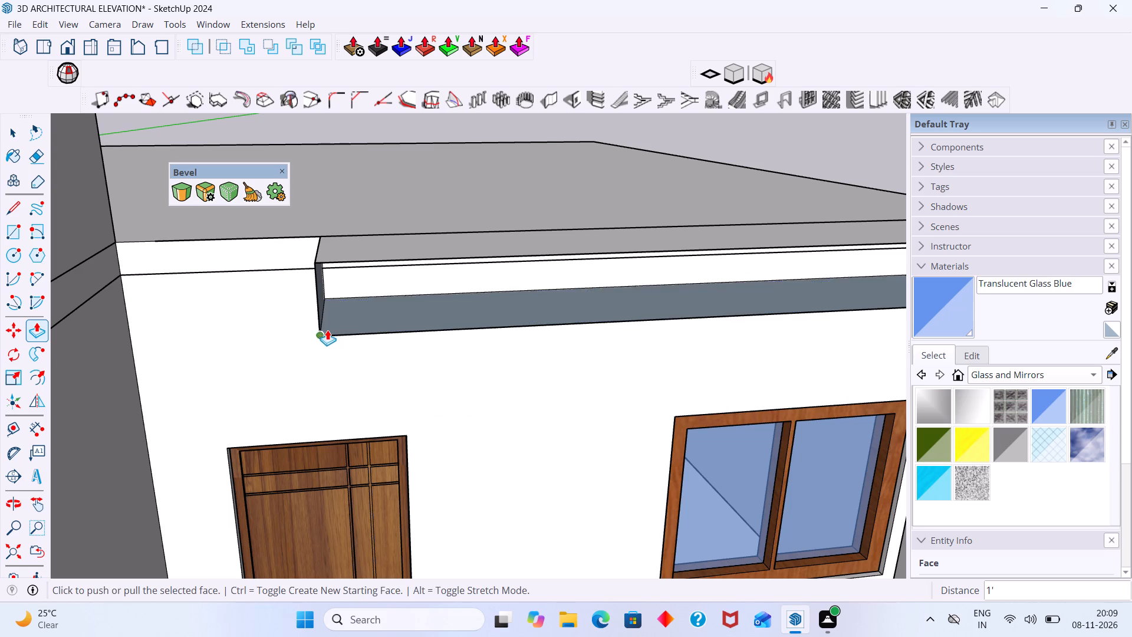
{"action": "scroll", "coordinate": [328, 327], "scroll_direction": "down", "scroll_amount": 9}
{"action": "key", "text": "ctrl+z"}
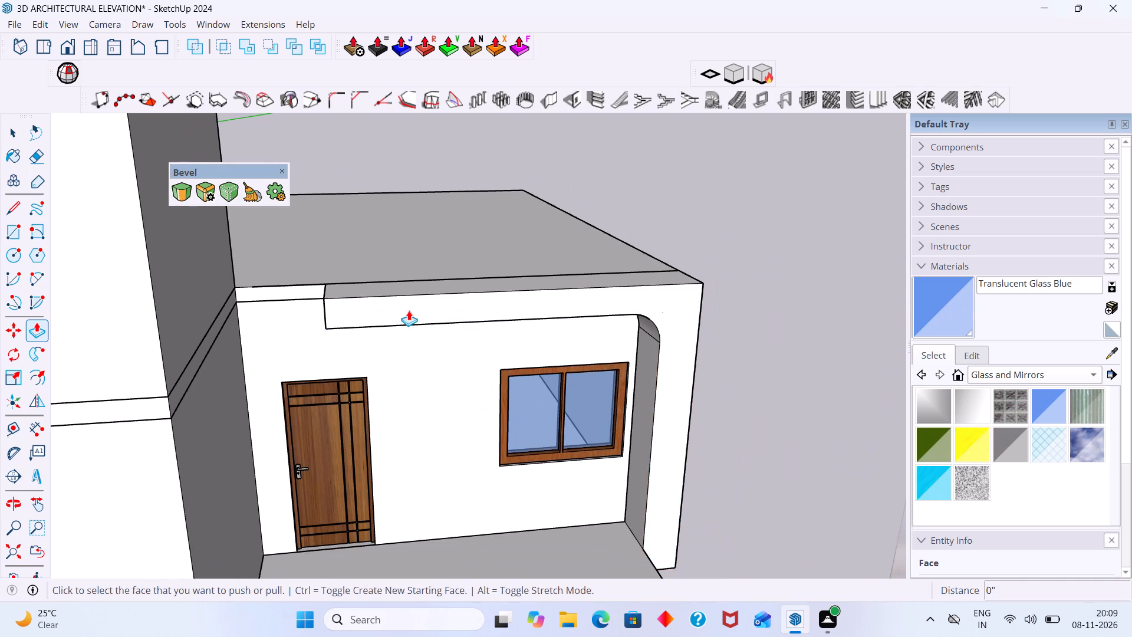
Extend the top beam's underside downward by 1' using Joint Push Pull, aligning it with the front face's lower edge.
{"action": "middle_click_drag", "start_coordinate": [414, 309], "coordinate": [460, 208]}
{"action": "middle_click_drag", "start_coordinate": [468, 272], "coordinate": [471, 192]}
{"action": "middle_click_drag", "start_coordinate": [423, 241], "coordinate": [432, 214]}
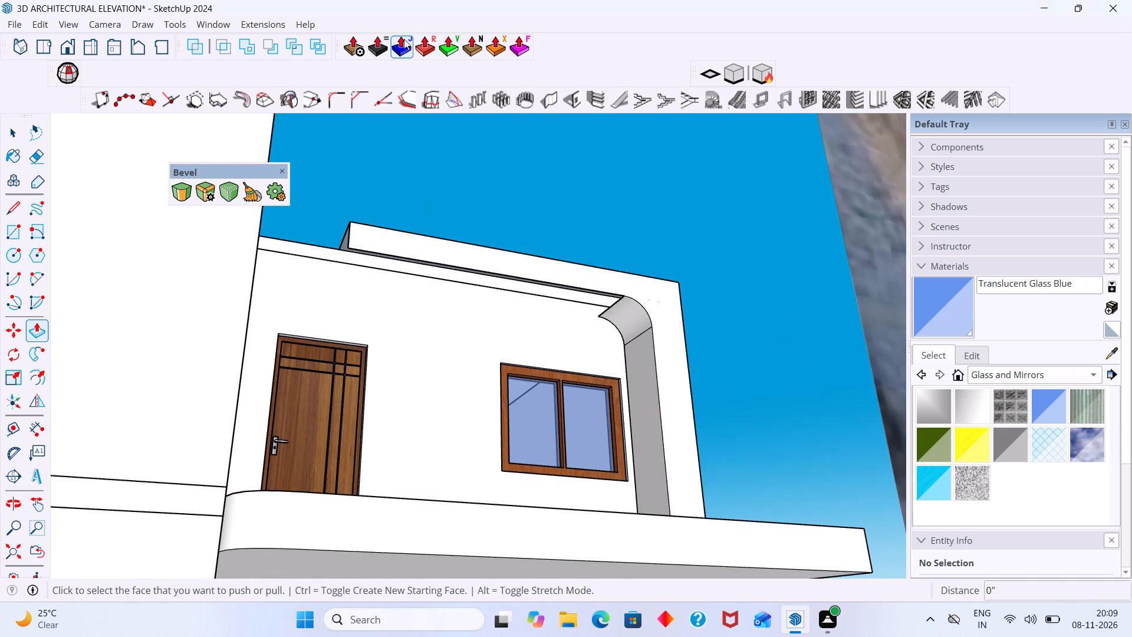
{"action": "left_click", "coordinate": [398, 45]}
{"action": "middle_click_drag", "start_coordinate": [374, 222], "coordinate": [408, 159]}
{"action": "scroll", "coordinate": [371, 240], "scroll_direction": "up", "scroll_amount": 4}
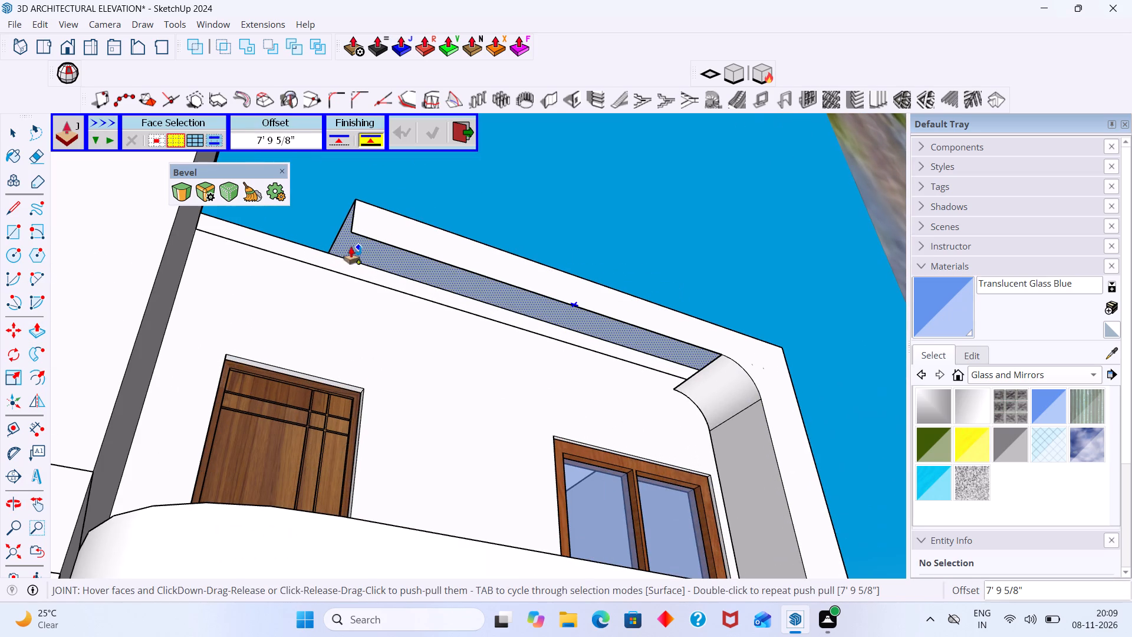
{"action": "left_click", "coordinate": [347, 243]}
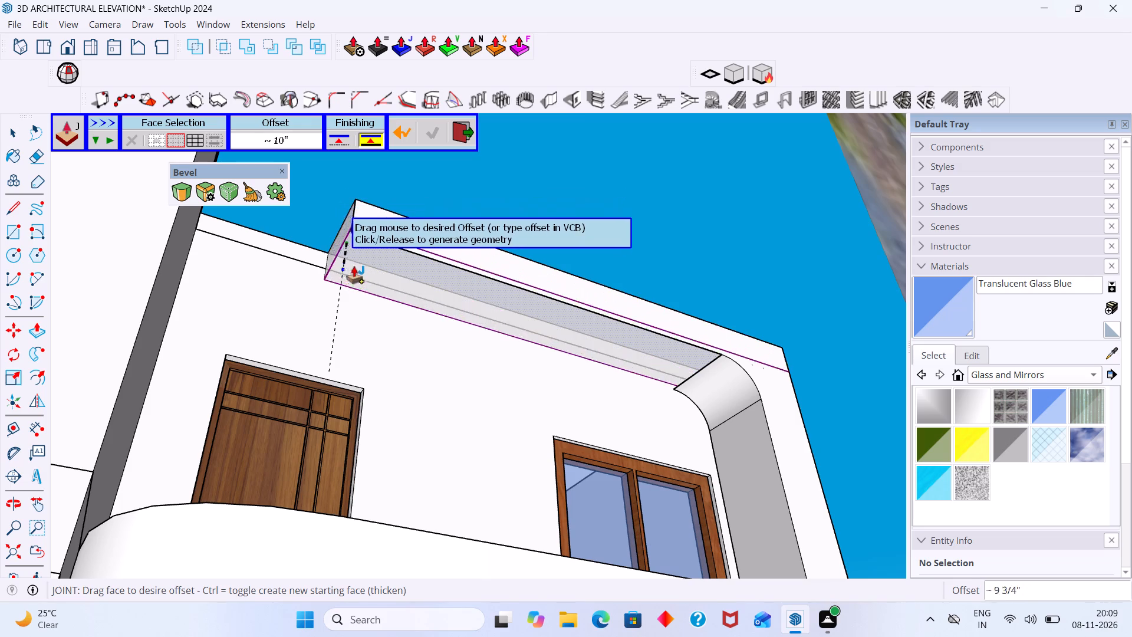
{"action": "middle_click_drag", "start_coordinate": [354, 271], "coordinate": [339, 355]}
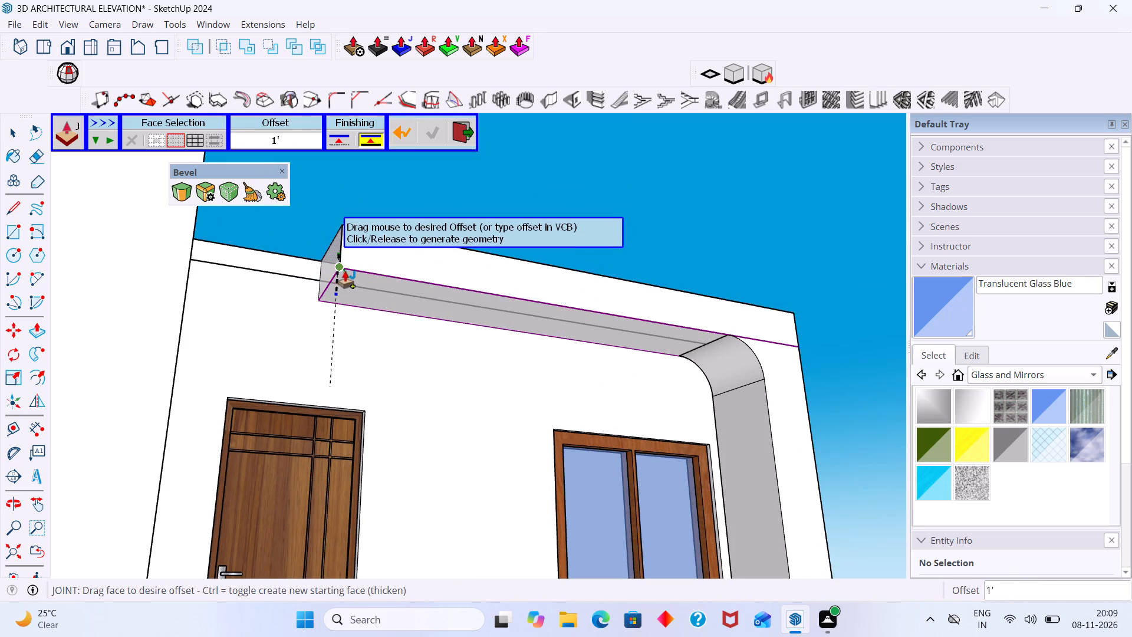
{"action": "left_click", "coordinate": [340, 269]}
{"action": "key", "text": "space"}
{"action": "middle_click_drag", "start_coordinate": [394, 224], "coordinate": [409, 344]}
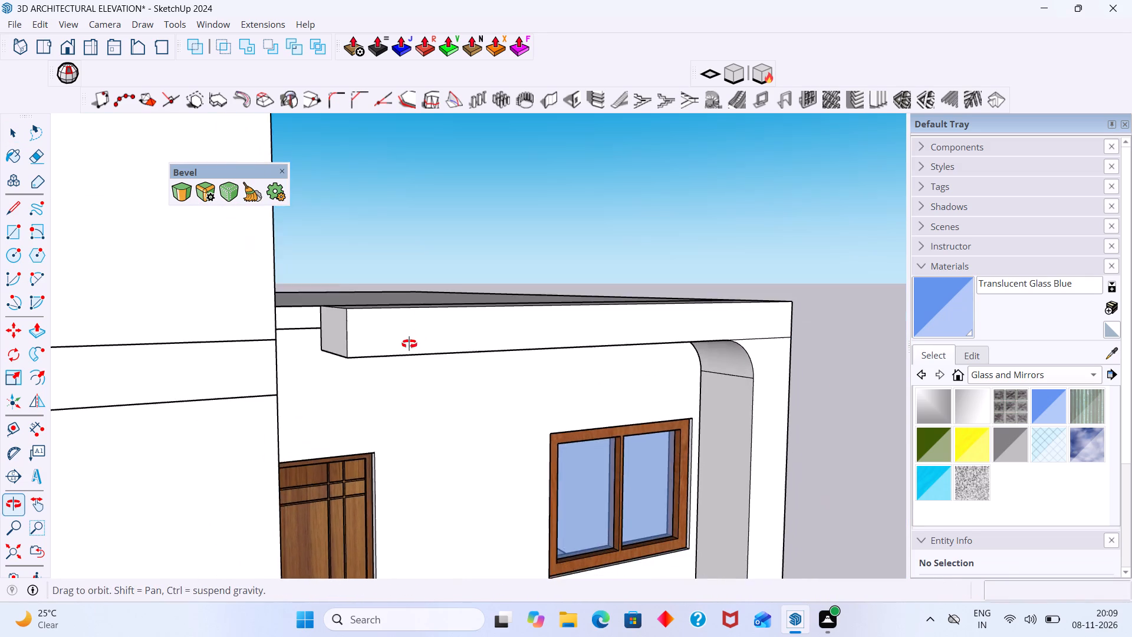
Erase the leftover seam line on the frame's front face beside the rounded corner above the window.
{"action": "middle_click_drag", "start_coordinate": [409, 344], "coordinate": [409, 343]}
{"action": "scroll", "coordinate": [396, 299], "scroll_direction": "down", "scroll_amount": 3}
{"action": "scroll", "coordinate": [488, 205], "scroll_direction": "down", "scroll_amount": 3}
{"action": "middle_click_drag", "start_coordinate": [525, 254], "coordinate": [468, 343]}
{"action": "scroll", "coordinate": [598, 264], "scroll_direction": "up", "scroll_amount": 2}
{"action": "middle_click_drag", "start_coordinate": [593, 260], "coordinate": [501, 333]}
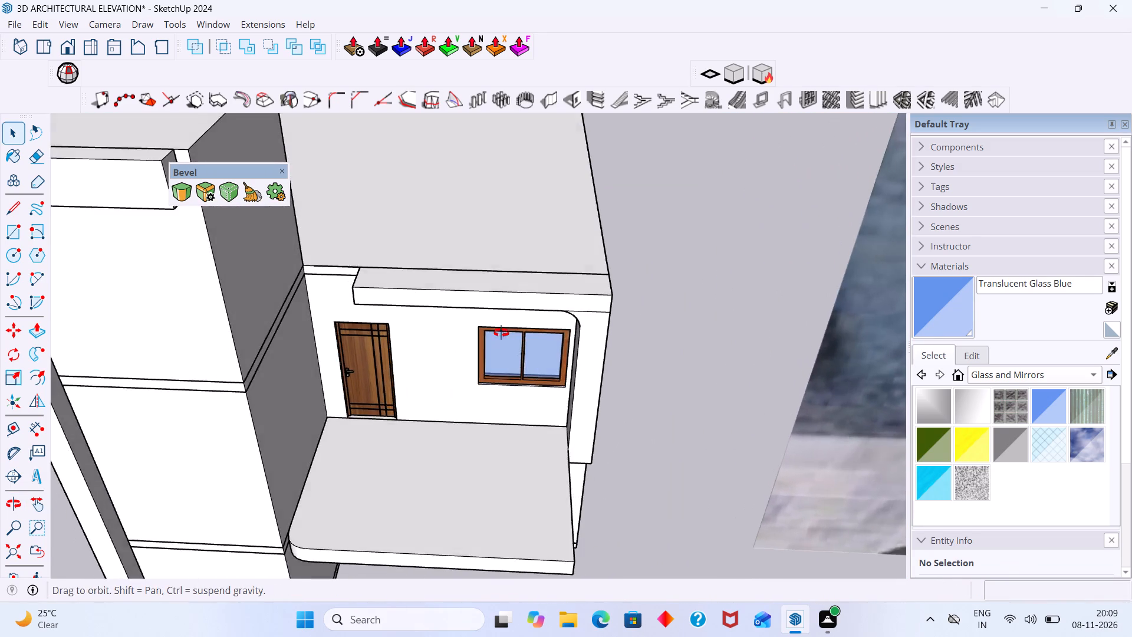
{"action": "middle_click_drag", "start_coordinate": [501, 333], "coordinate": [501, 334]}
{"action": "scroll", "coordinate": [611, 317], "scroll_direction": "up", "scroll_amount": 4}
{"action": "key", "text": "e"}
{"action": "left_click_drag", "start_coordinate": [577, 310], "coordinate": [577, 324]}
{"action": "left_click", "coordinate": [558, 313]}
Erase the leftover seam on the frame's outer side face near the roof corner, undoing the first erase stroke.
{"action": "middle_click_drag", "start_coordinate": [553, 317], "coordinate": [702, 198]}
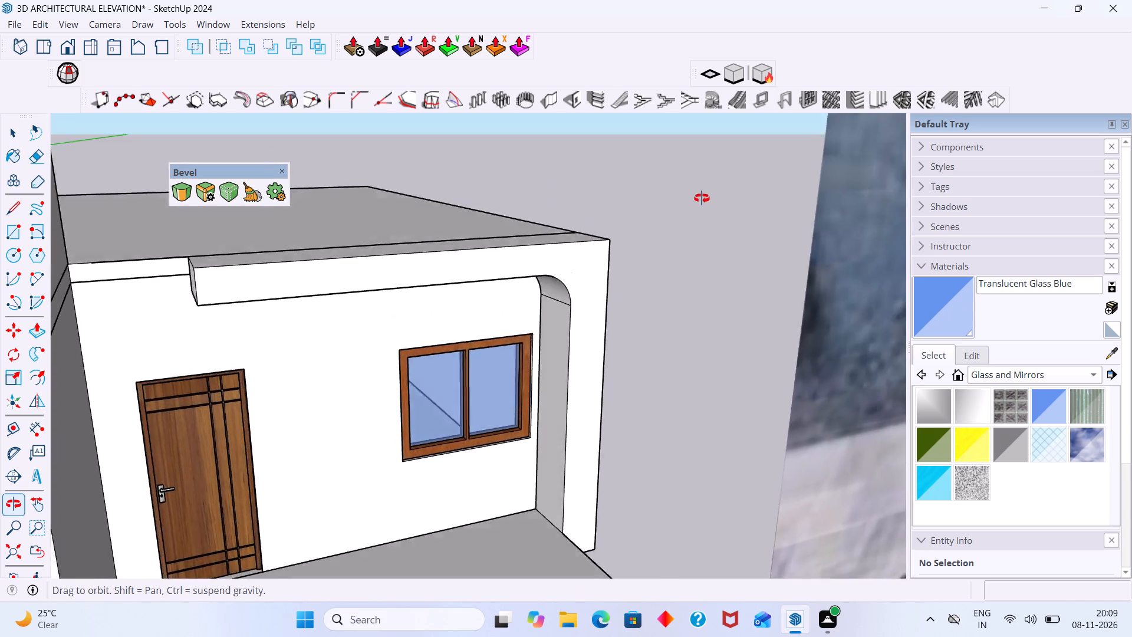
{"action": "middle_click_drag", "start_coordinate": [702, 198], "coordinate": [383, 355]}
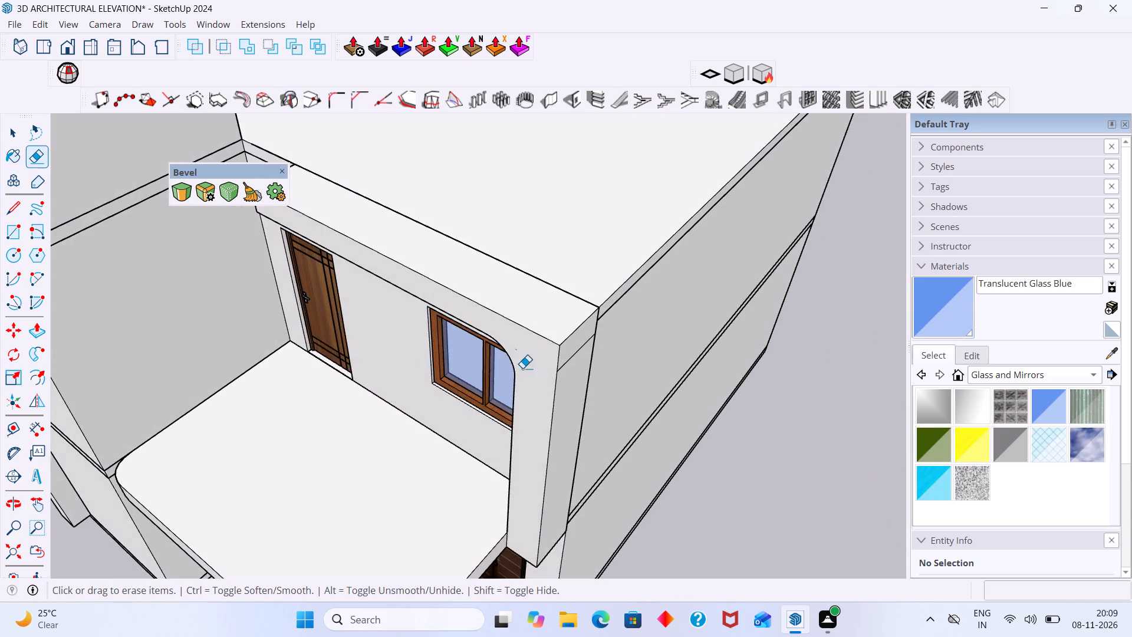
{"action": "scroll", "coordinate": [524, 366], "scroll_direction": "up", "scroll_amount": 3}
{"action": "left_click_drag", "start_coordinate": [609, 365], "coordinate": [594, 343]}
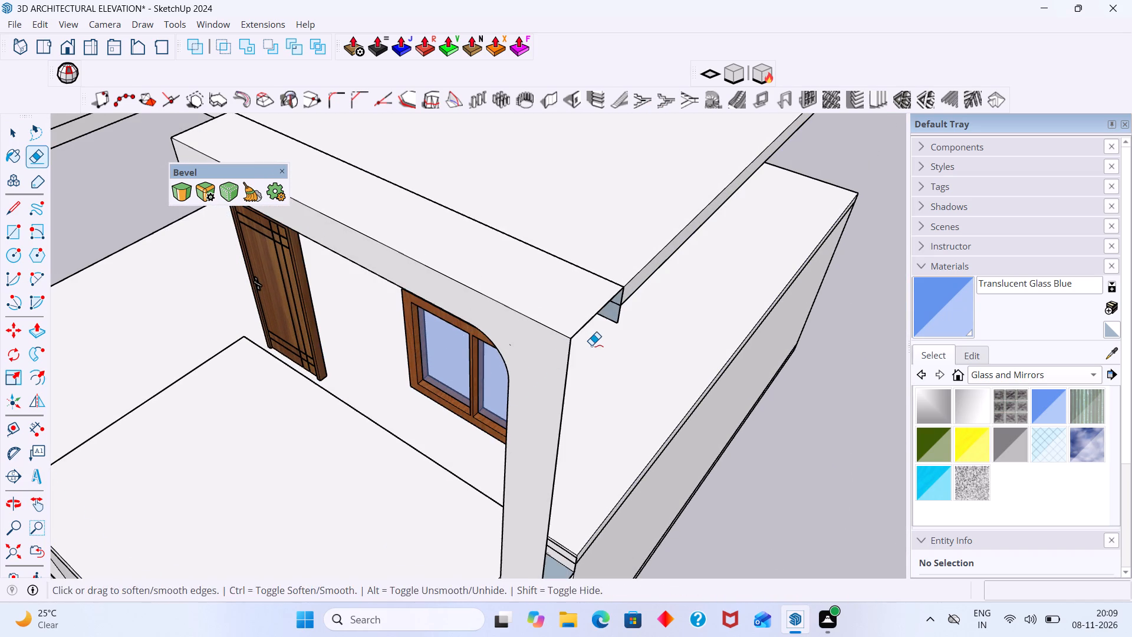
{"action": "key", "text": "ctrl+z"}
{"action": "left_click", "coordinate": [592, 349]}
{"action": "scroll", "coordinate": [590, 357], "scroll_direction": "down", "scroll_amount": 9}
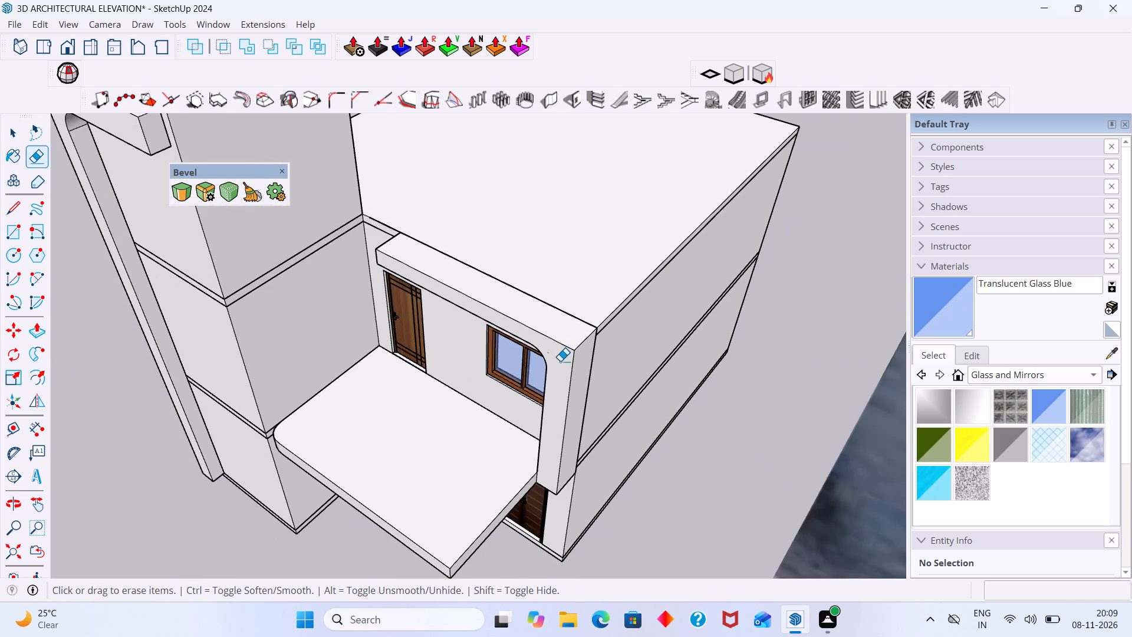
{"action": "scroll", "coordinate": [561, 362], "scroll_direction": "down", "scroll_amount": 1}
{"action": "middle_click_drag", "start_coordinate": [563, 404], "coordinate": [640, 369]}
{"action": "key", "text": "space"}
Examine the top beam's free end, the balcony slab and the taller block's frame from several angles.
{"action": "scroll", "coordinate": [641, 358], "scroll_direction": "down", "scroll_amount": 4}
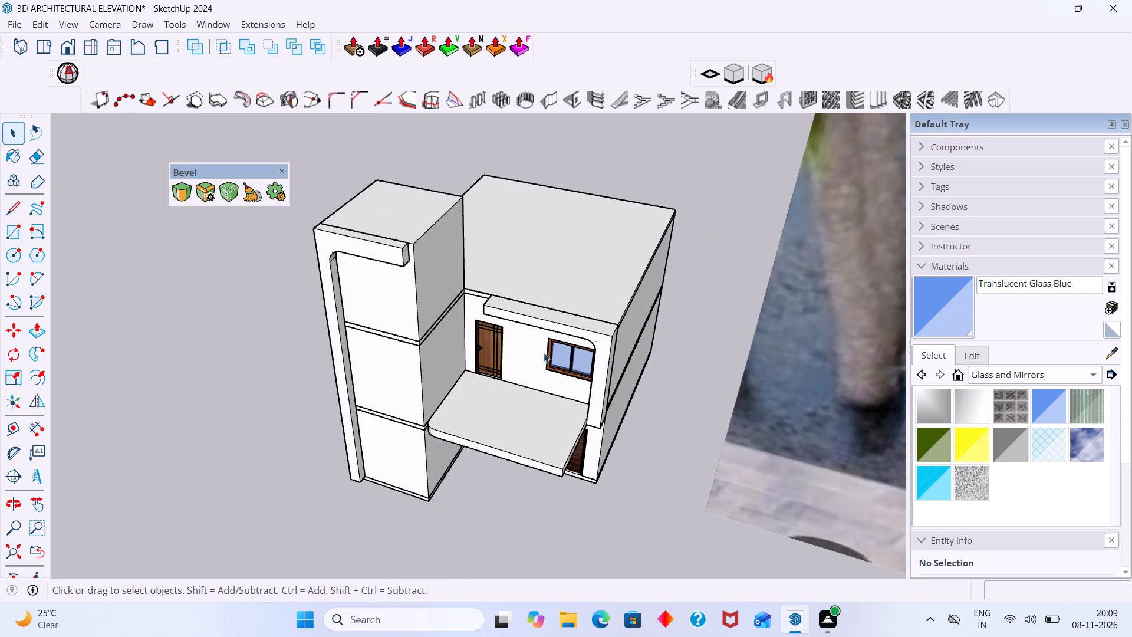
{"action": "middle_click_drag", "start_coordinate": [535, 352], "coordinate": [656, 349]}
{"action": "scroll", "coordinate": [436, 339], "scroll_direction": "up", "scroll_amount": 9}
{"action": "middle_click_drag", "start_coordinate": [507, 292], "coordinate": [519, 295]}
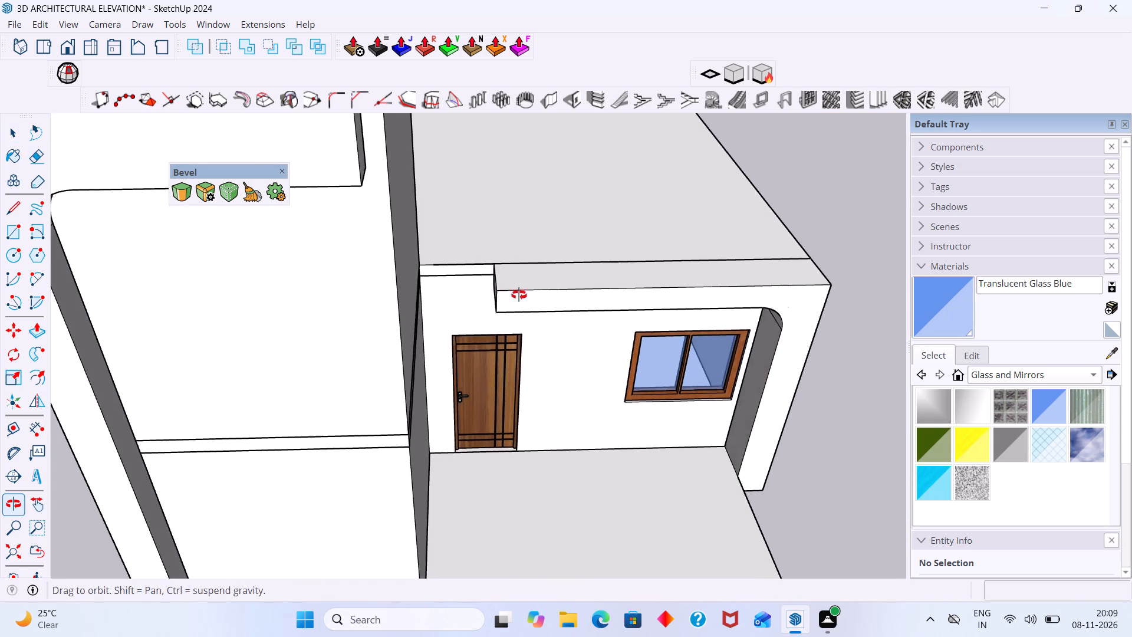
{"action": "middle_click_drag", "start_coordinate": [519, 295], "coordinate": [519, 295]}
{"action": "scroll", "coordinate": [493, 295], "scroll_direction": "up", "scroll_amount": 3}
{"action": "middle_click_drag", "start_coordinate": [505, 310], "coordinate": [564, 332]}
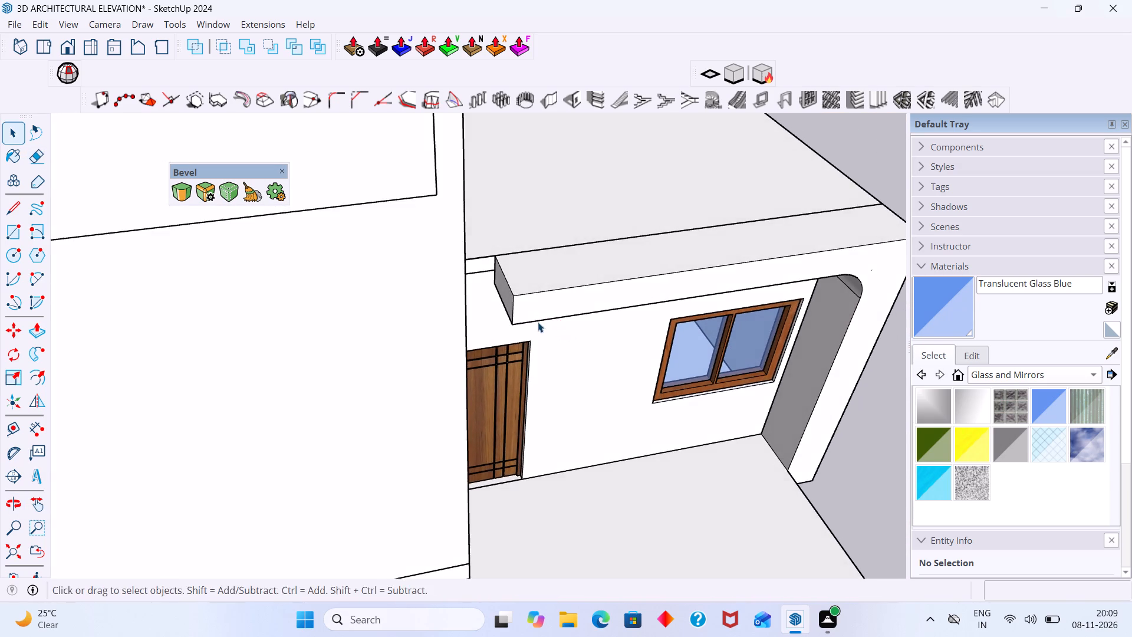
{"action": "middle_click_drag", "start_coordinate": [518, 320], "coordinate": [345, 333]}
{"action": "scroll", "coordinate": [438, 372], "scroll_direction": "down", "scroll_amount": 12}
{"action": "middle_click_drag", "start_coordinate": [463, 492], "coordinate": [511, 478]}
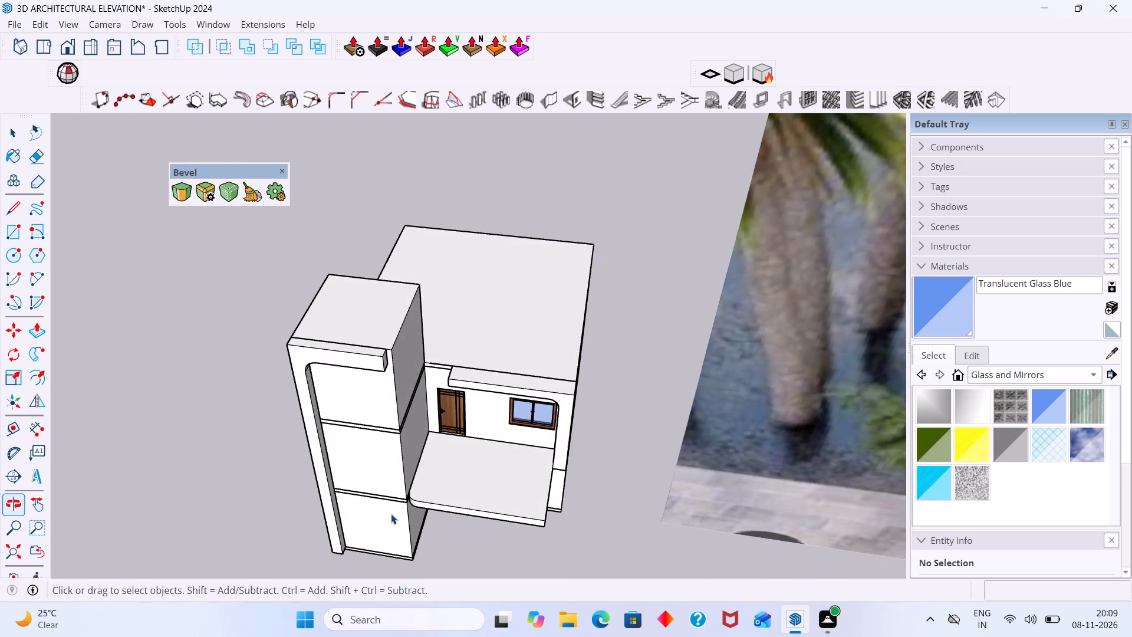
{"action": "scroll", "coordinate": [391, 514], "scroll_direction": "up", "scroll_amount": 11}
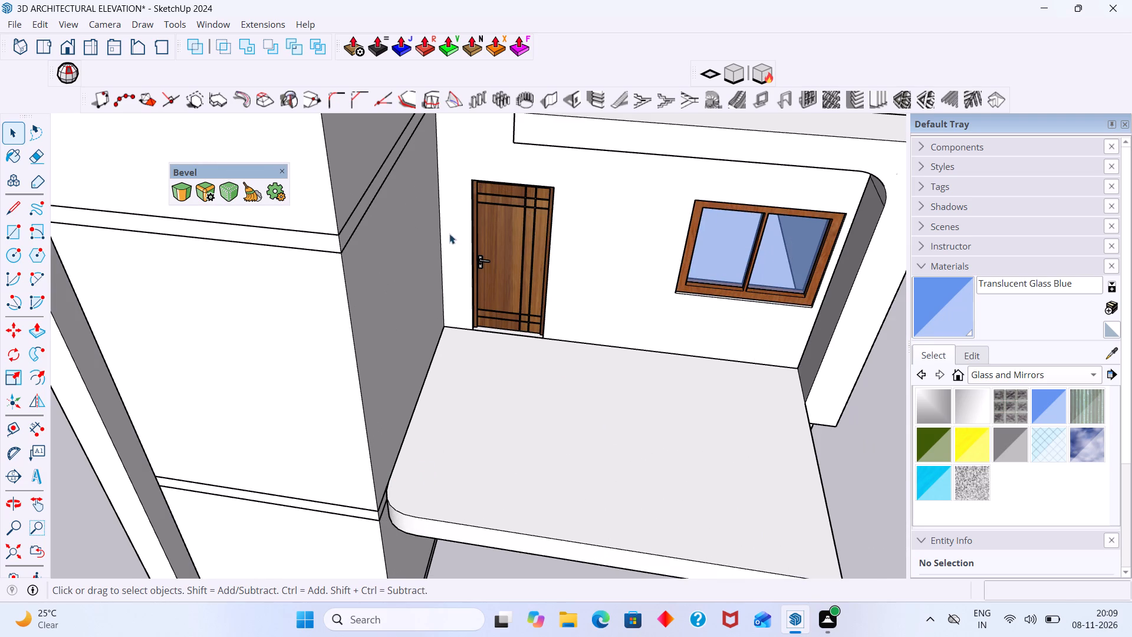
{"action": "scroll", "coordinate": [451, 231], "scroll_direction": "down", "scroll_amount": 7}
{"action": "middle_click_drag", "start_coordinate": [479, 215], "coordinate": [587, 212]}
{"action": "scroll", "coordinate": [511, 198], "scroll_direction": "up", "scroll_amount": 6}
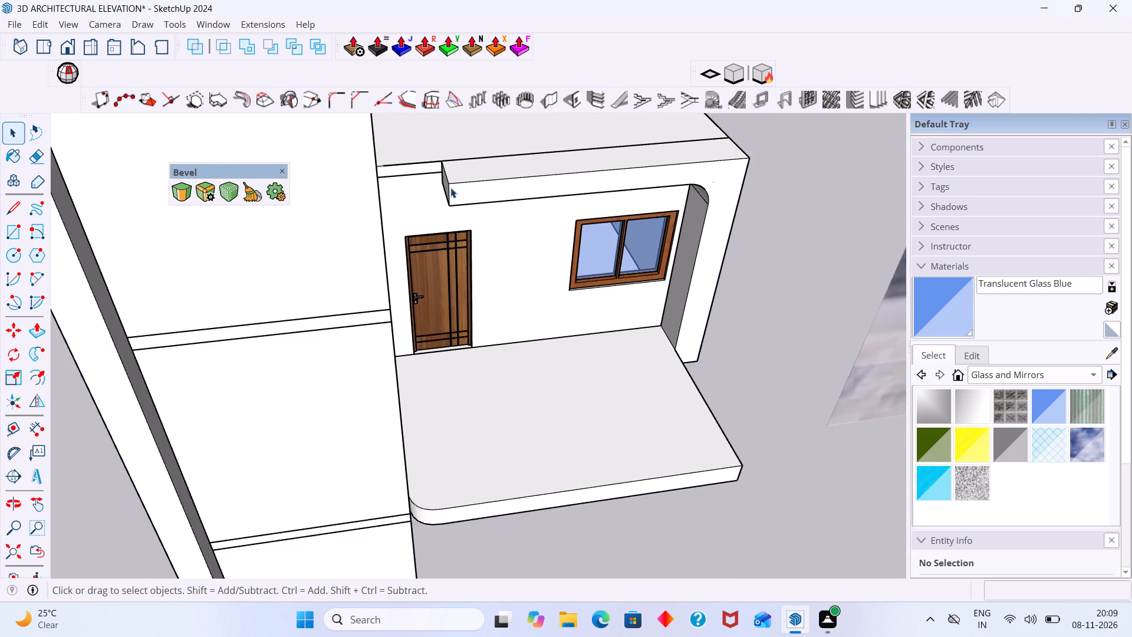